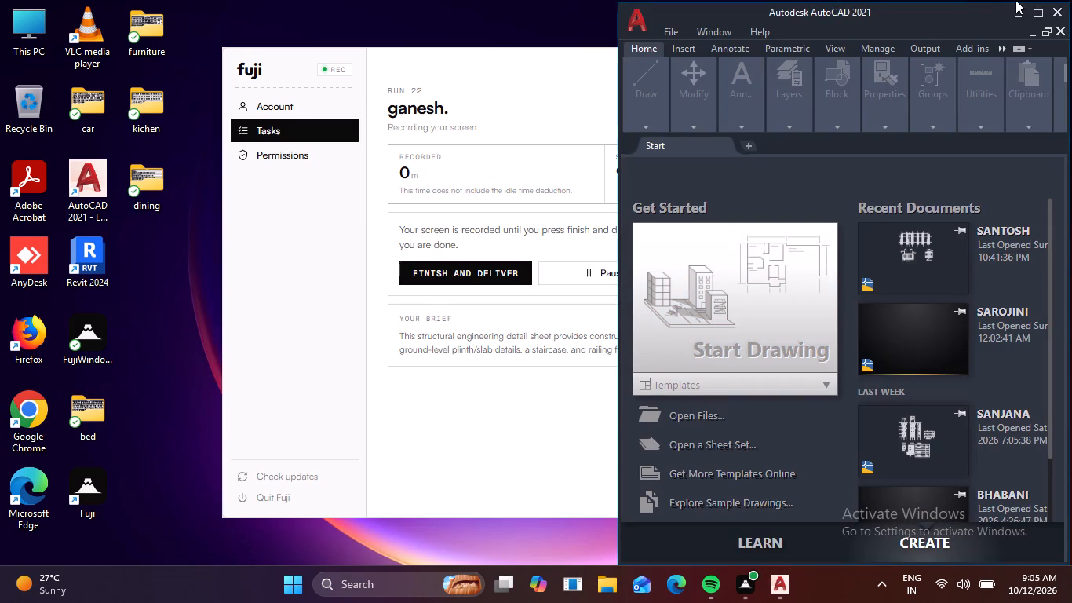
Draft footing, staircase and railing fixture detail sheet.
Maximize the application window, start a new blank drawing and turn off the grid.
click(1039, 9)
click(213, 298)
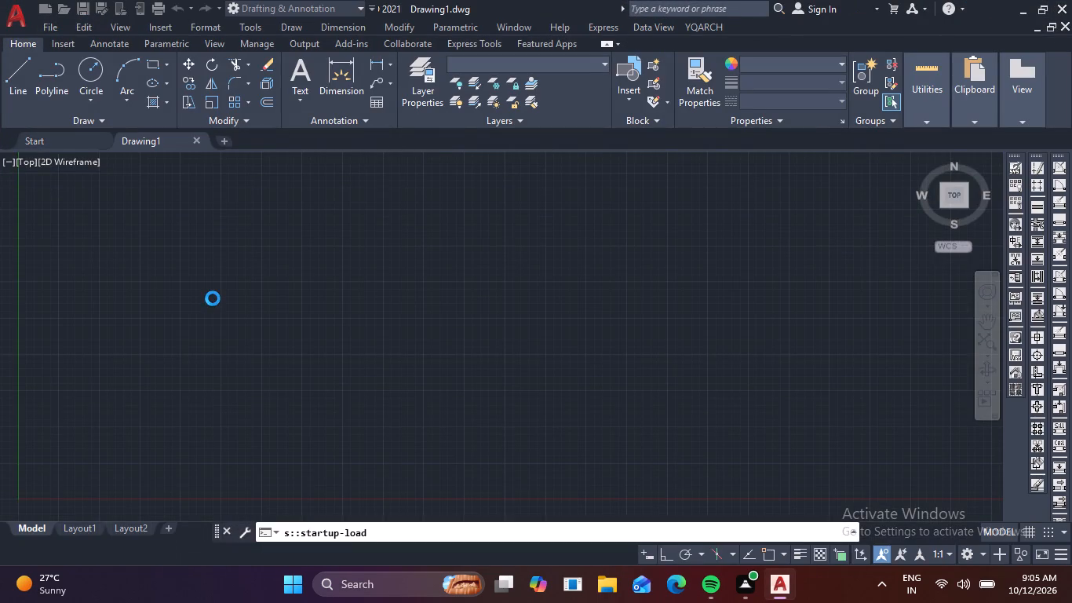
key(F7)
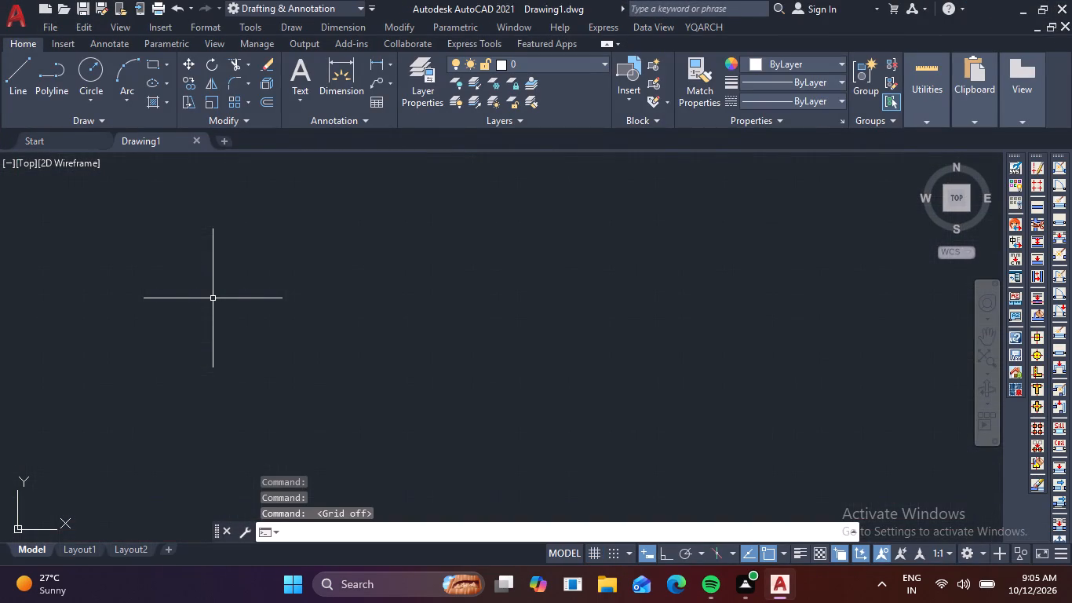
Configure the drawing units to a length precision of 0 and an insertion scale of centimeters.
text(un)
key(space)
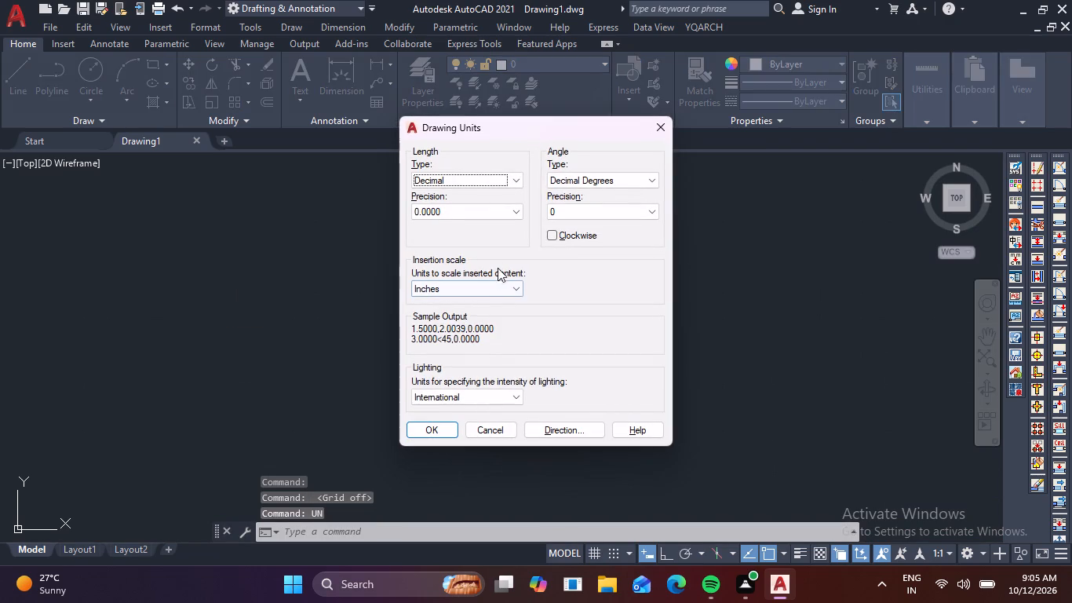
click(517, 210)
click(507, 229)
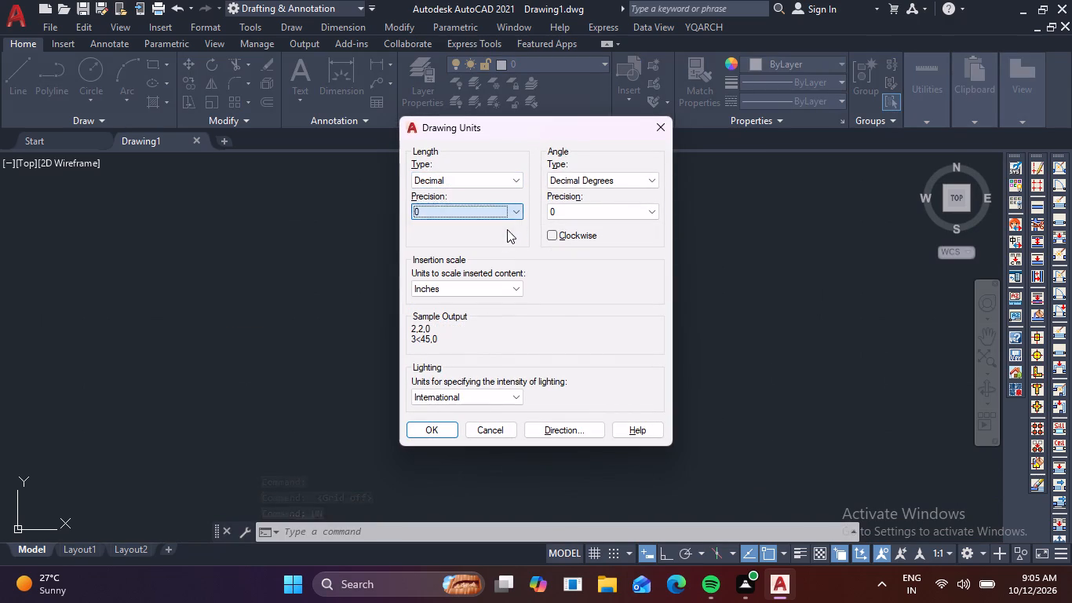
click(498, 286)
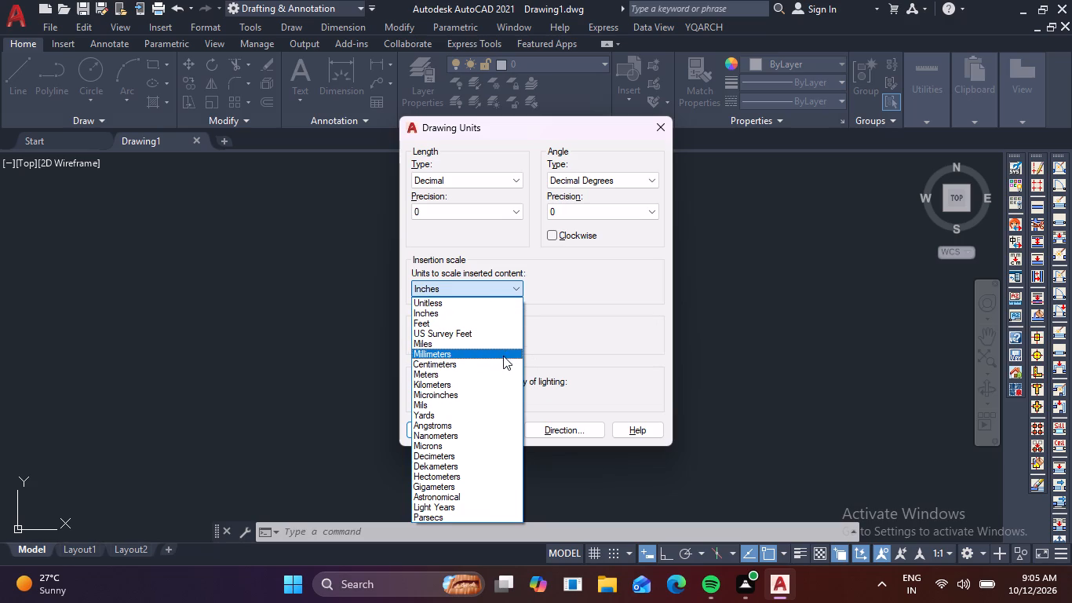
click(498, 364)
click(445, 426)
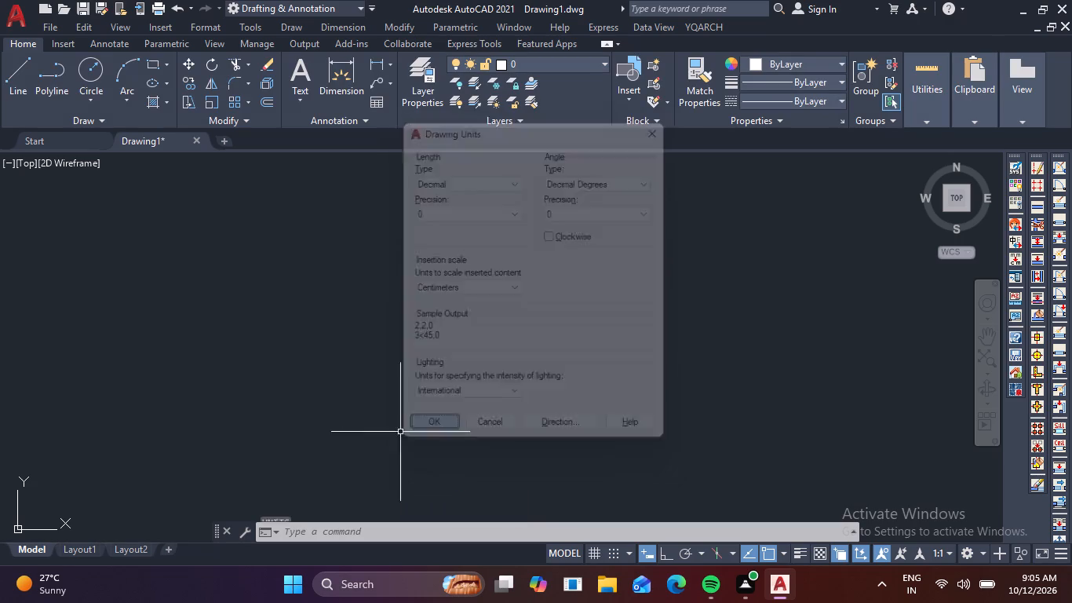
Hide the UCS icon in the drawing area.
click(222, 46)
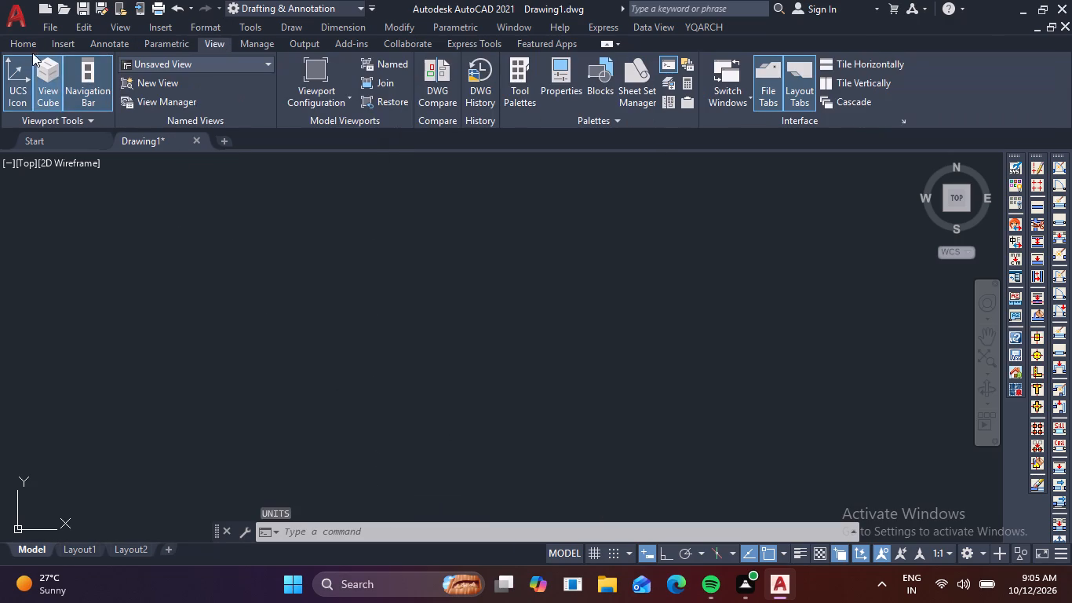
click(11, 71)
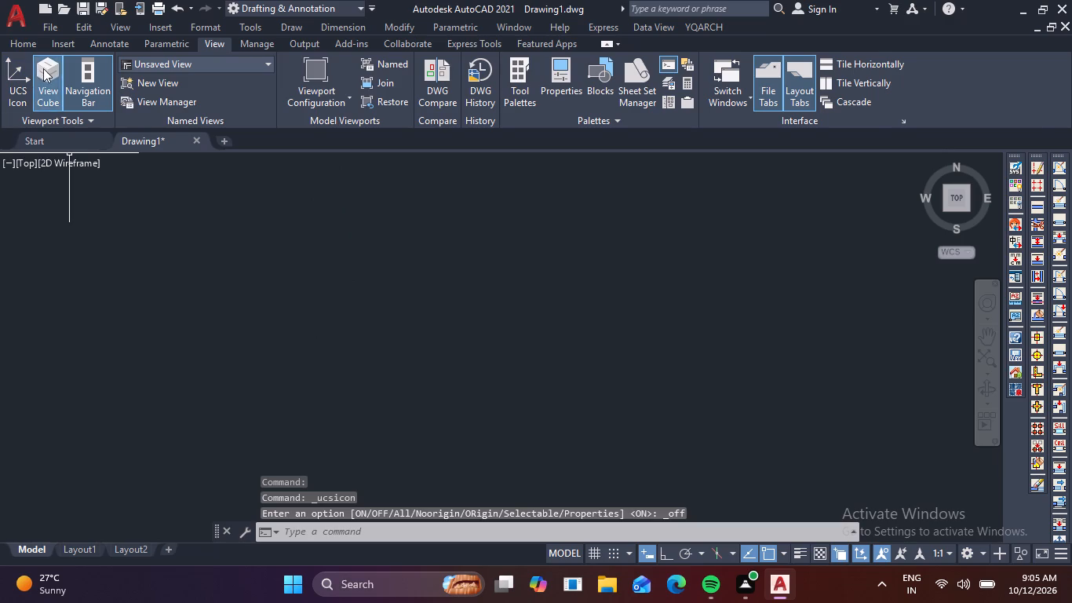
click(21, 41)
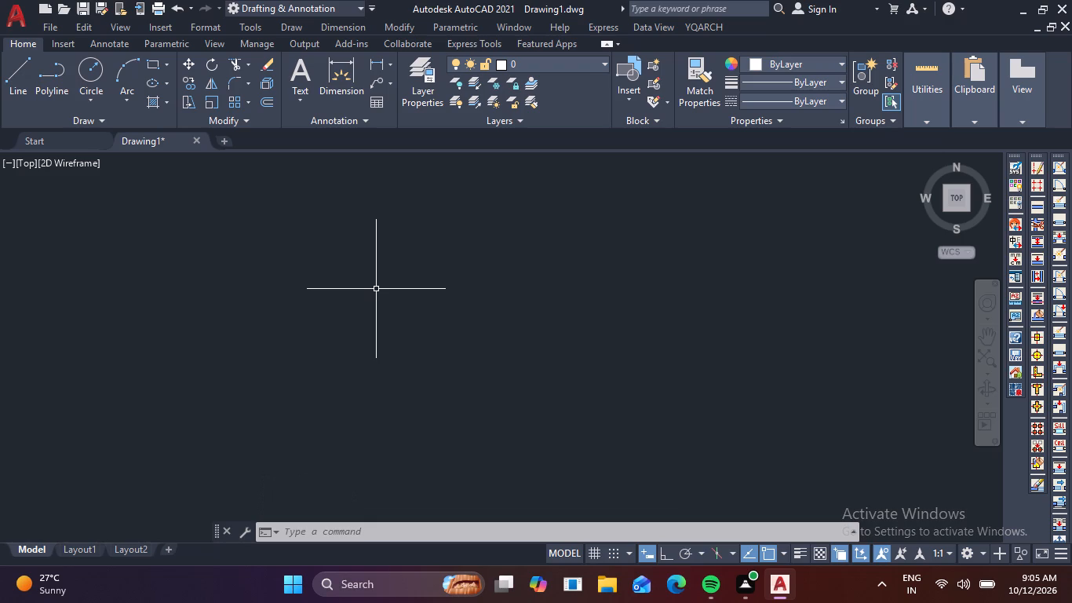
Begin a line in the lower part of the drawing area and turn on Ortho mode, keeping the grid off.
text(l)
key(space)
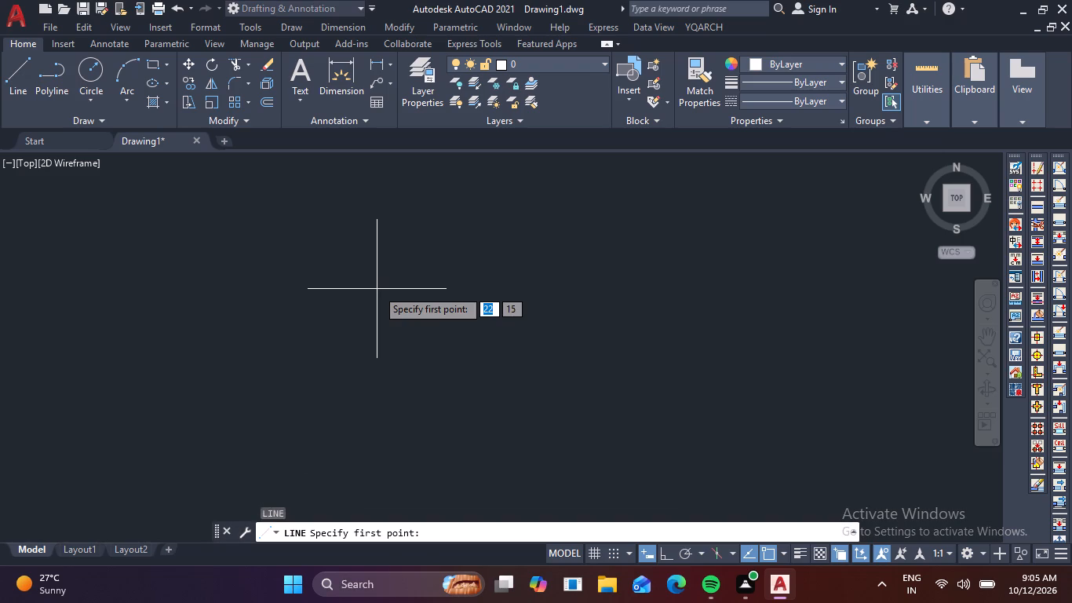
click(286, 436)
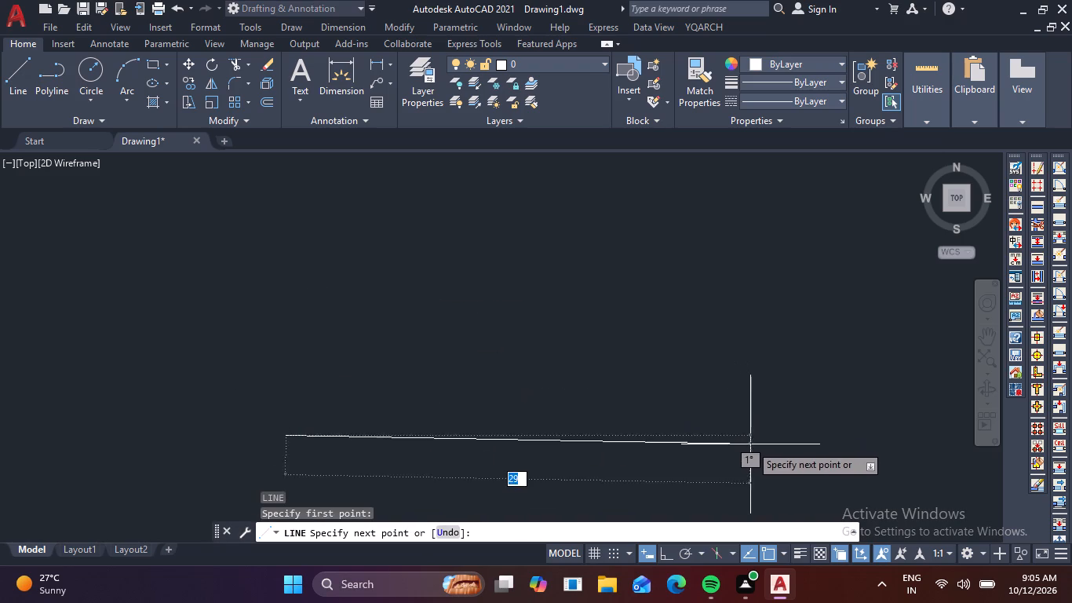
key(F7)
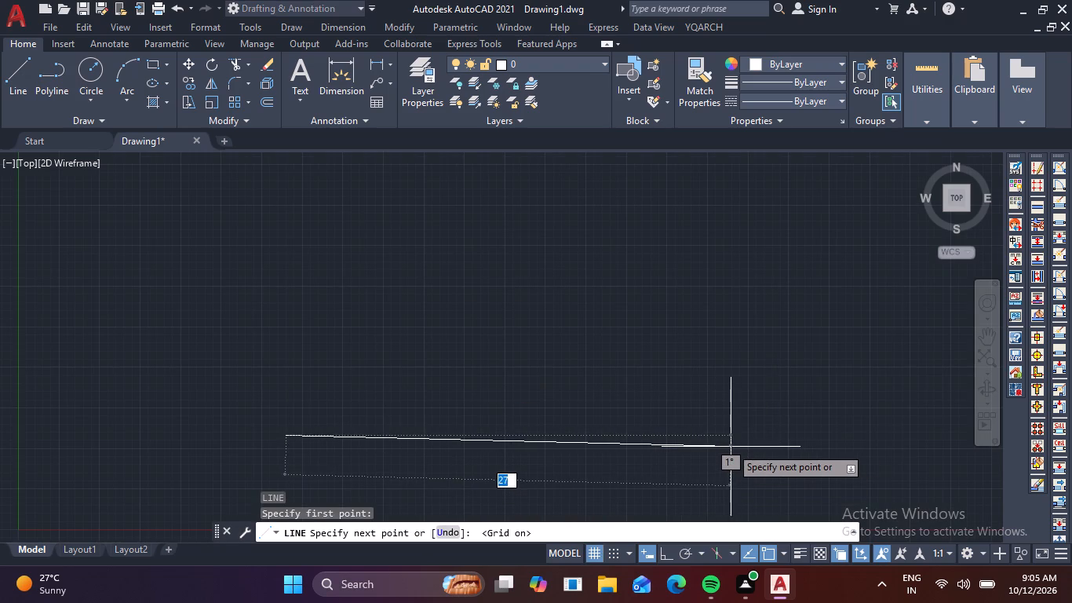
key(F7)
key(F8)
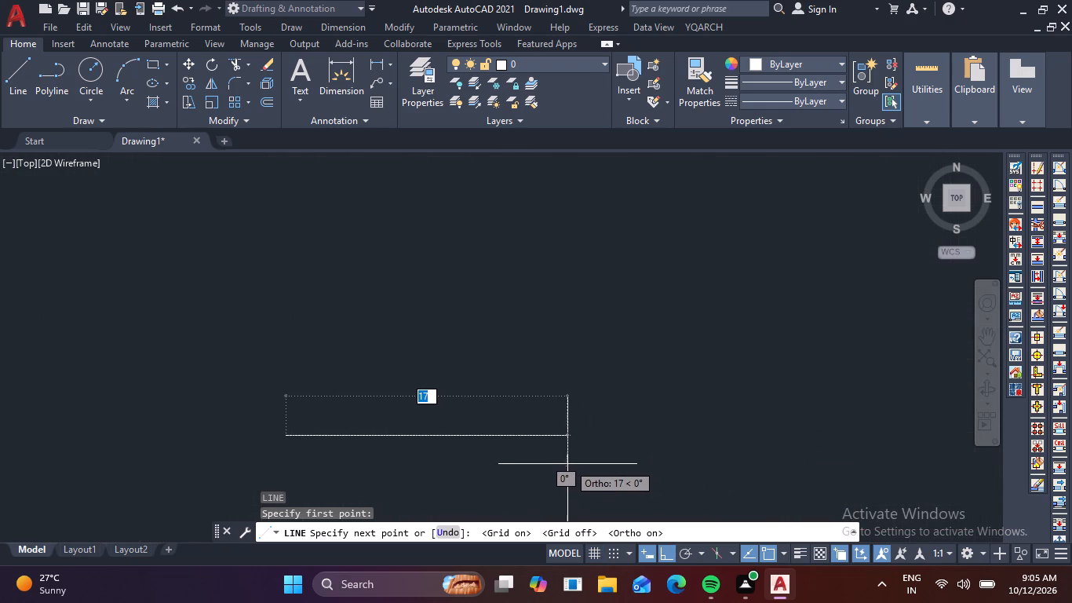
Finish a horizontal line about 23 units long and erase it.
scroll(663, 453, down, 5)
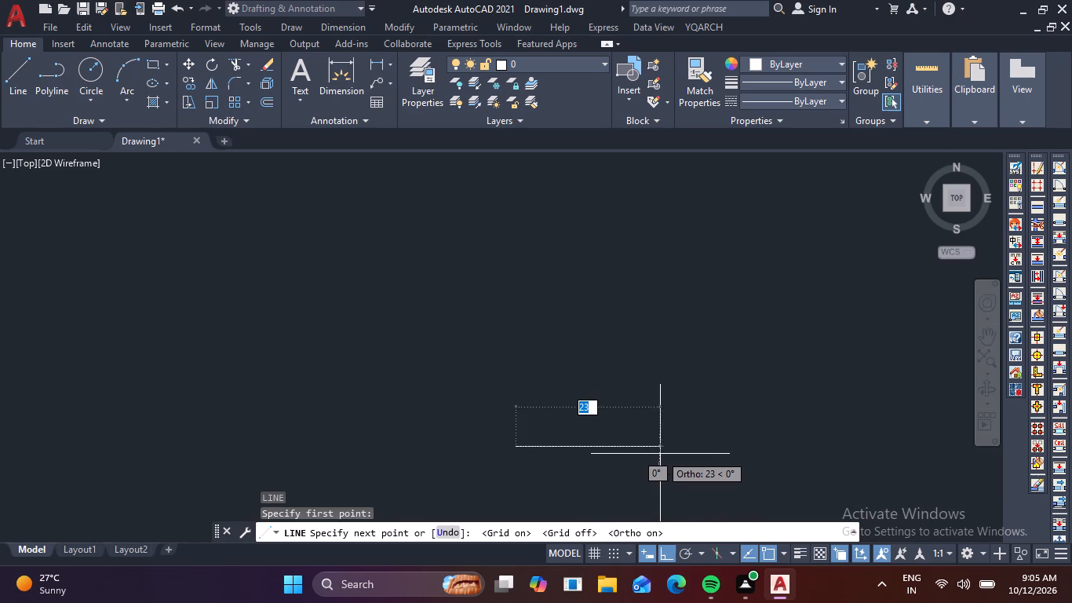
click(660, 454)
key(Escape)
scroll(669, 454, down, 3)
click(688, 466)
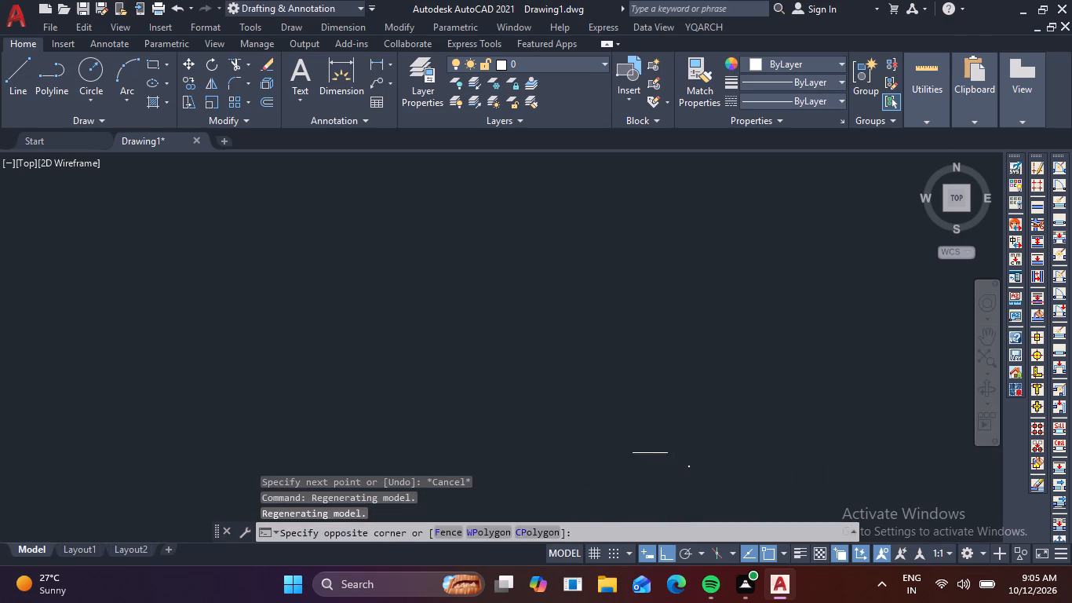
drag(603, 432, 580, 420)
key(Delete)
Draw a horizontal base line 2100 units long.
scroll(588, 419, down, 5)
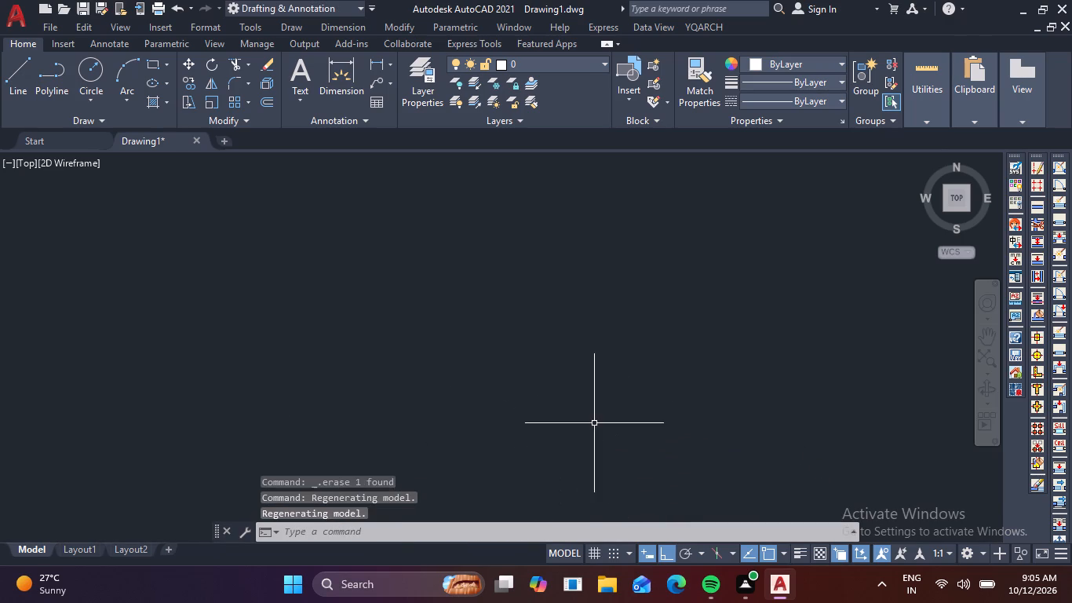
scroll(610, 418, down, 2)
middle_drag(599, 418, 416, 394)
key(l)
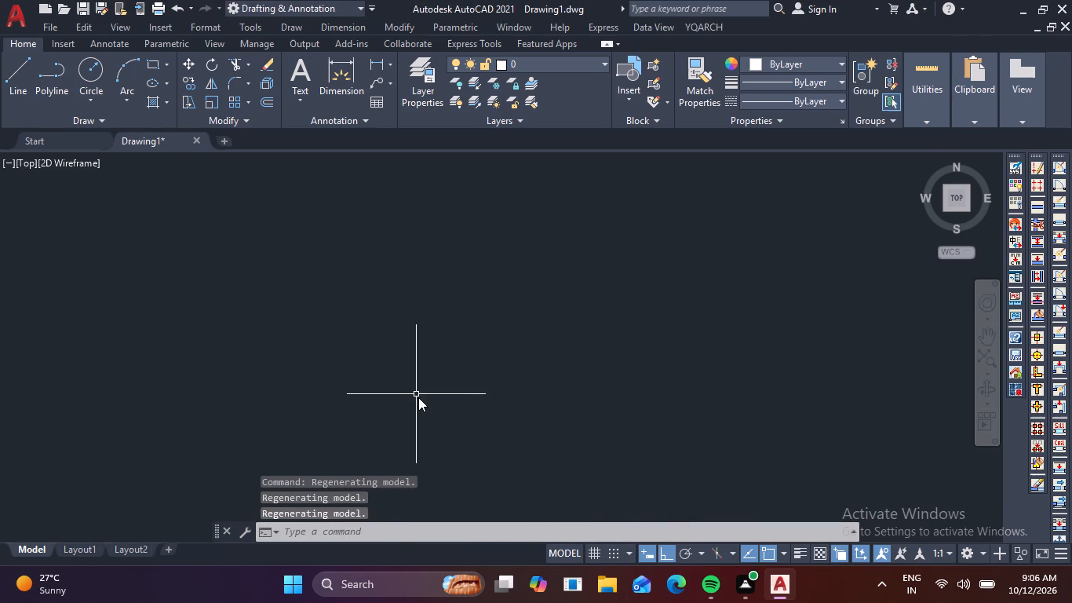
key(space)
click(149, 435)
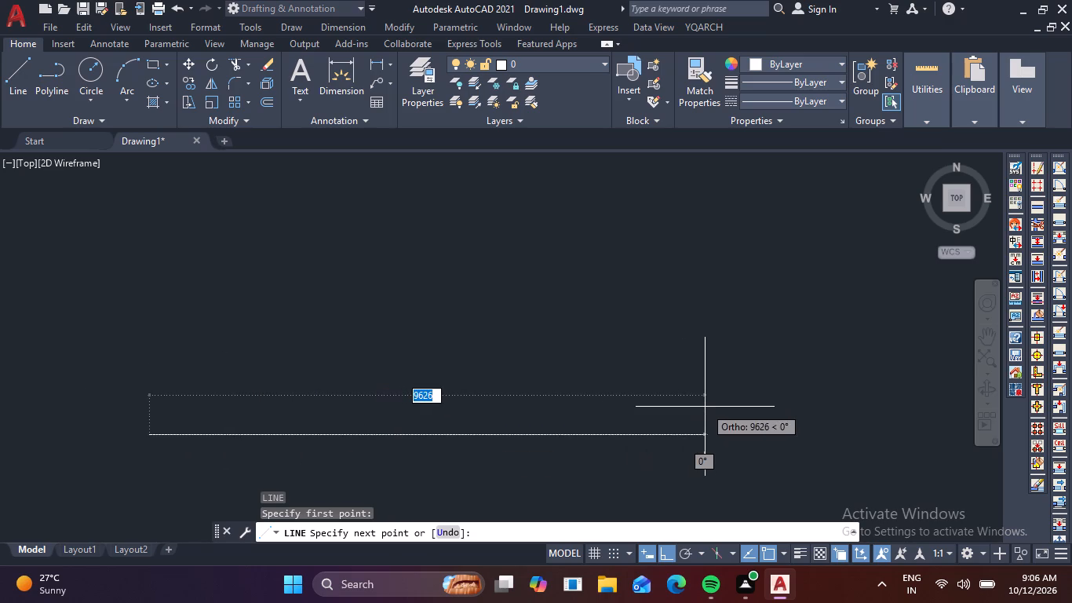
middle_drag(490, 443, 862, 356)
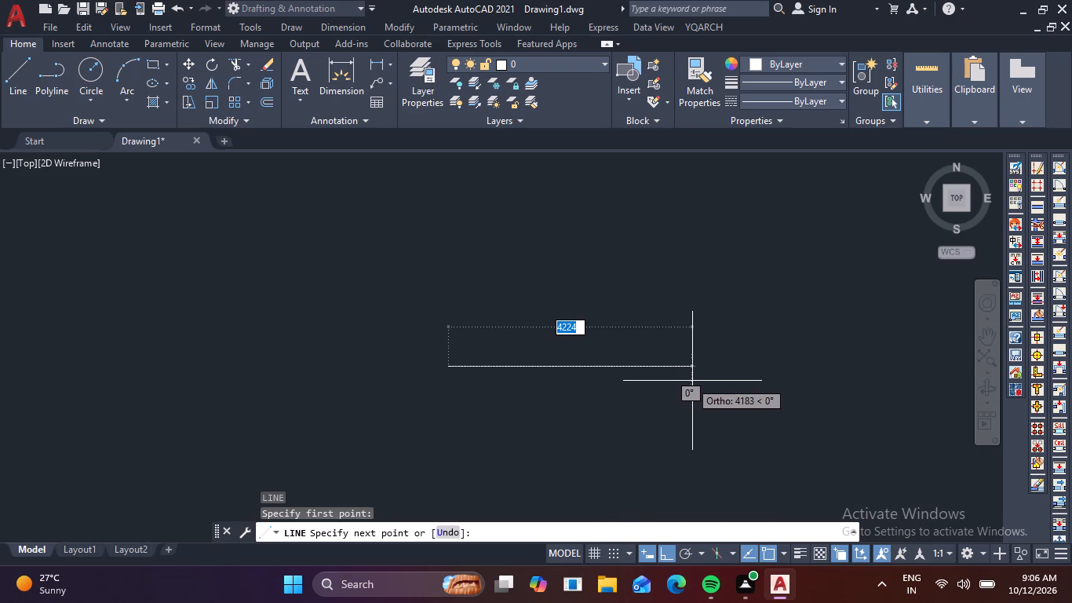
text(21)
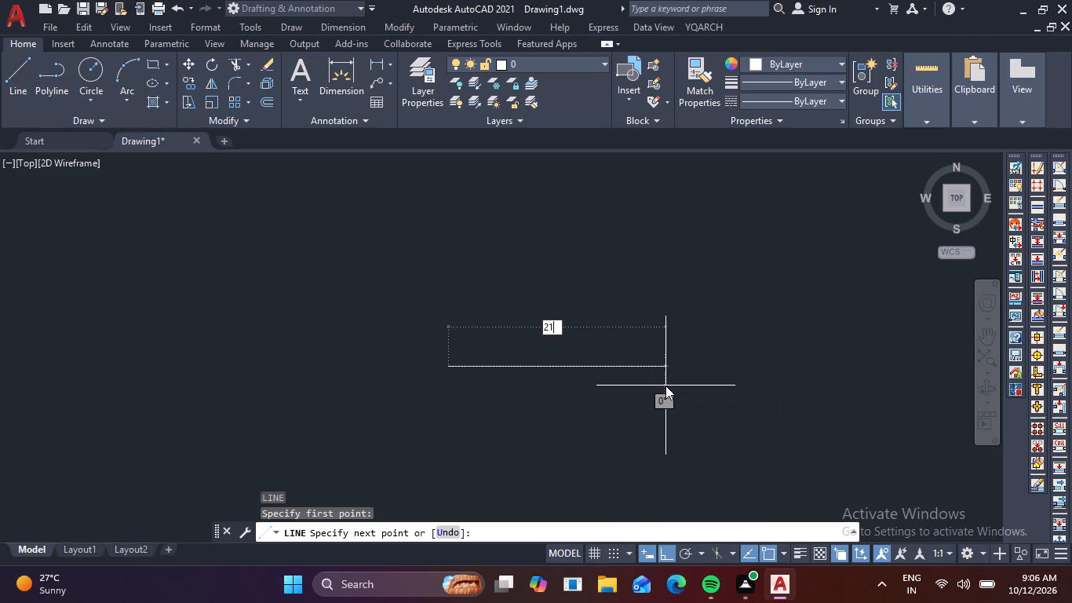
text(00)
key(Return)
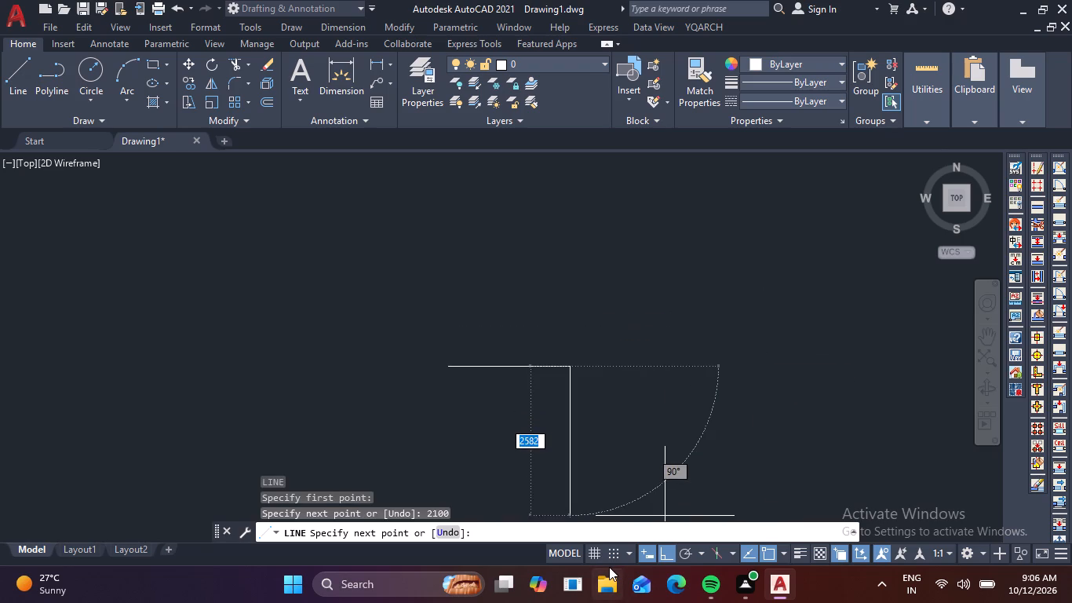
key(Escape)
Offset the 2100-unit base line upward by 227.
scroll(523, 420, up, 2)
middle_drag(527, 400, 517, 451)
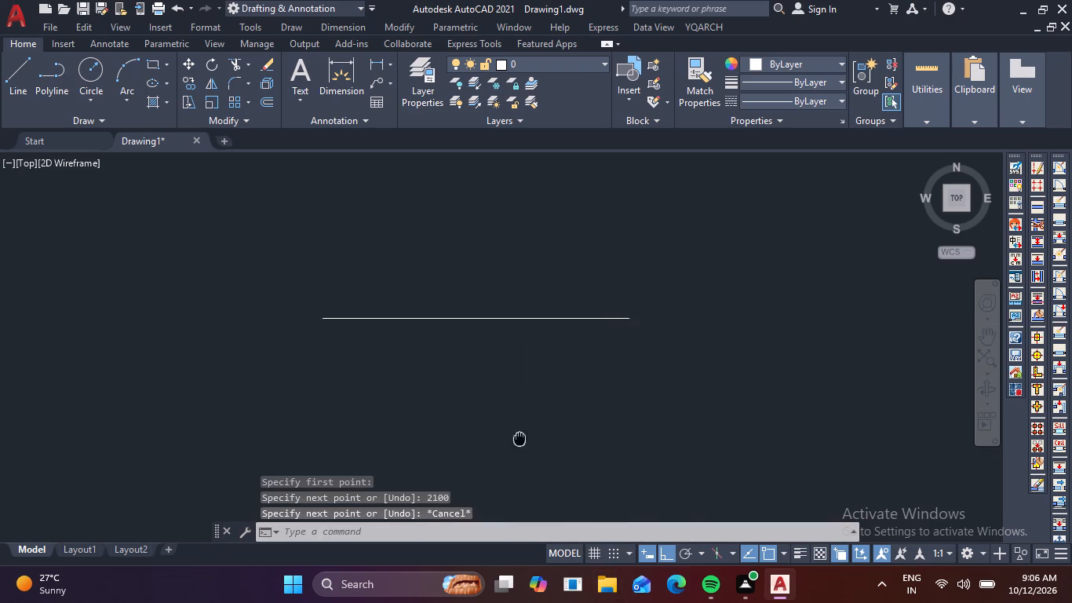
middle_drag(517, 451, 531, 541)
text(o)
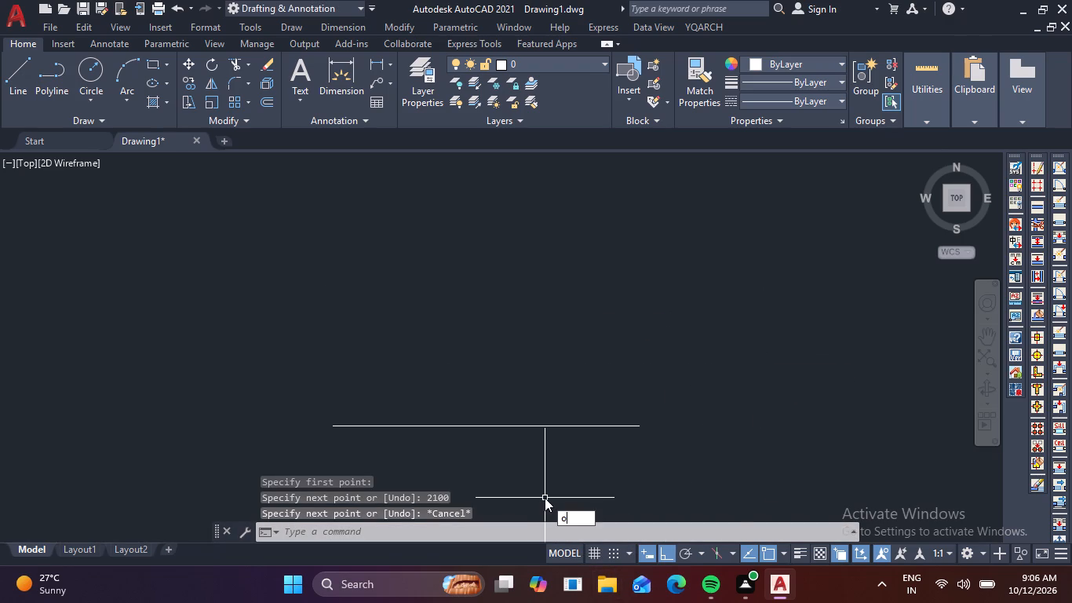
key(space)
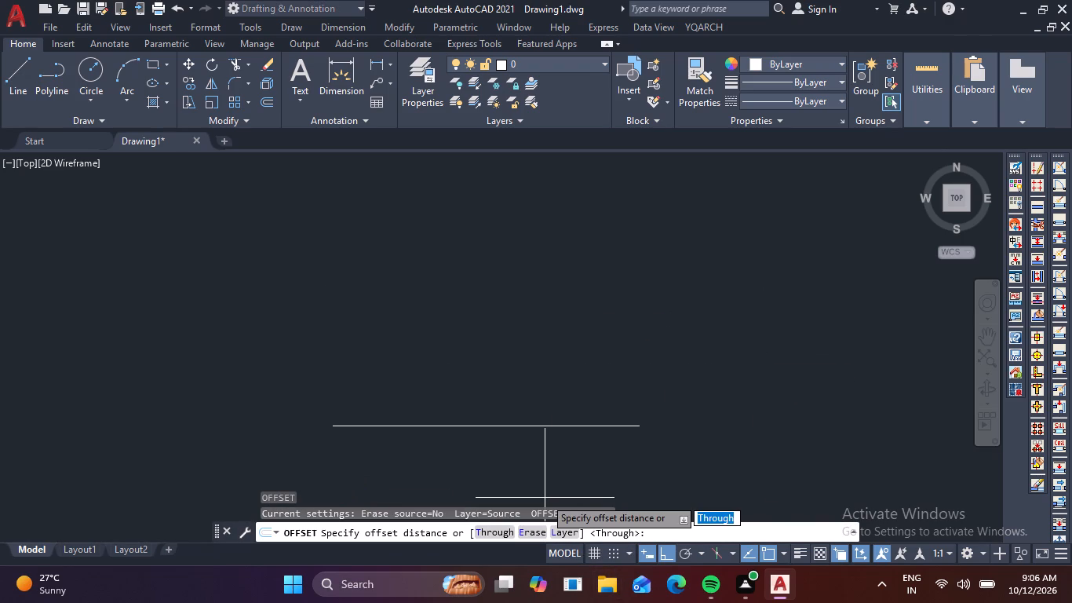
text(22)
key(7)
key(Return)
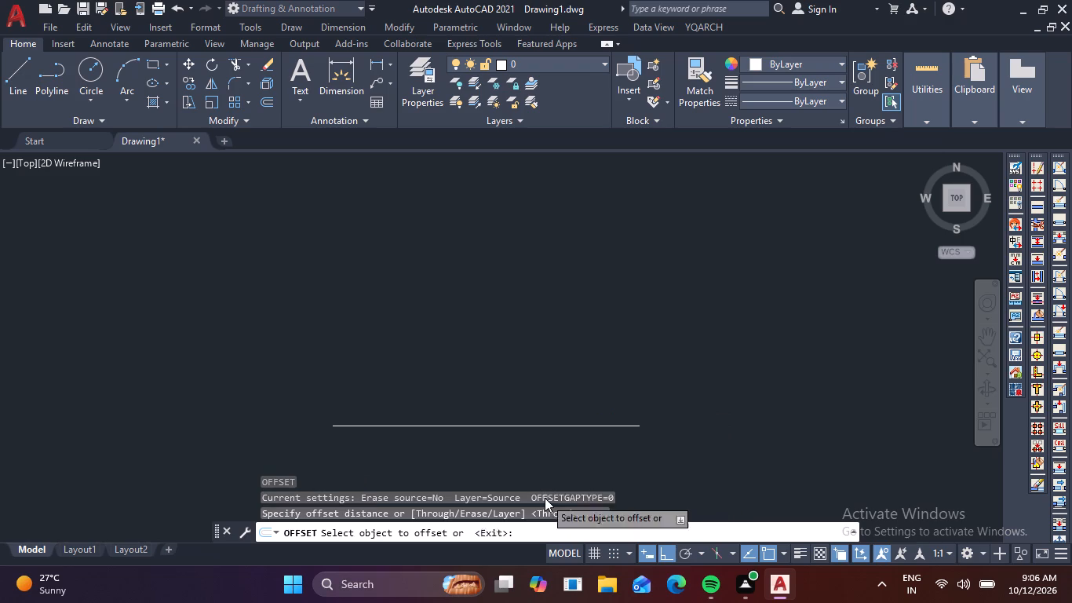
click(600, 426)
click(629, 368)
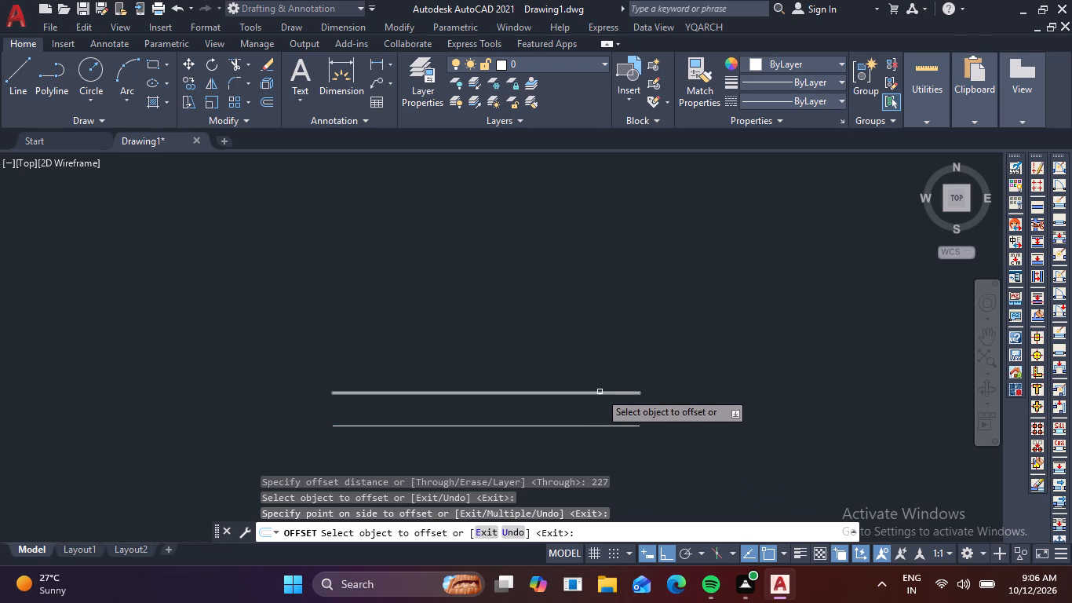
Offset the upper line upward by 150, and offset the resulting line upward by 300.
click(600, 392)
text(15)
key(0)
key(Return)
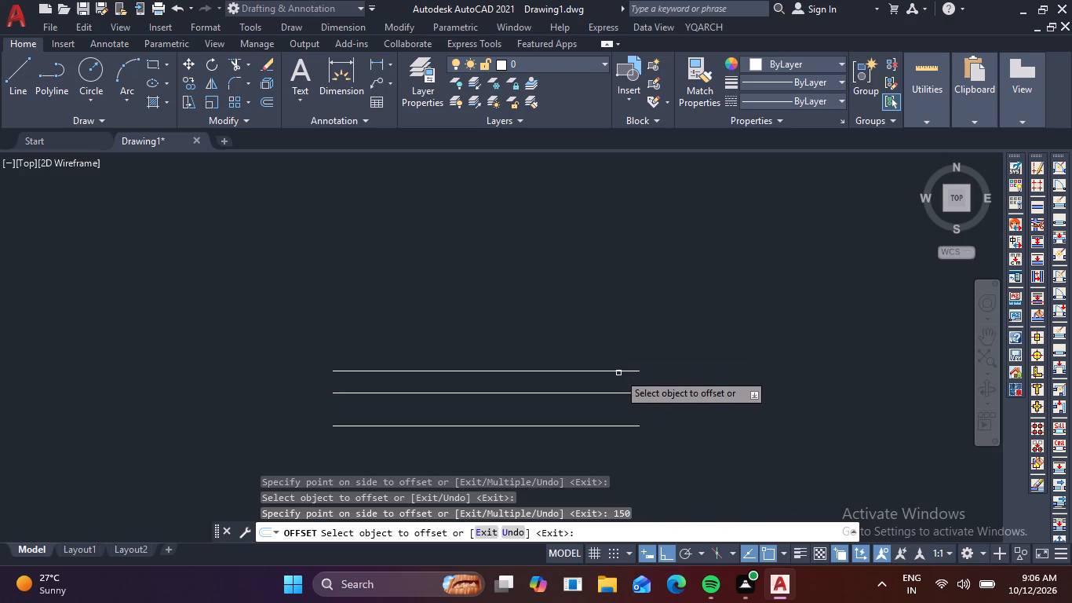
click(578, 370)
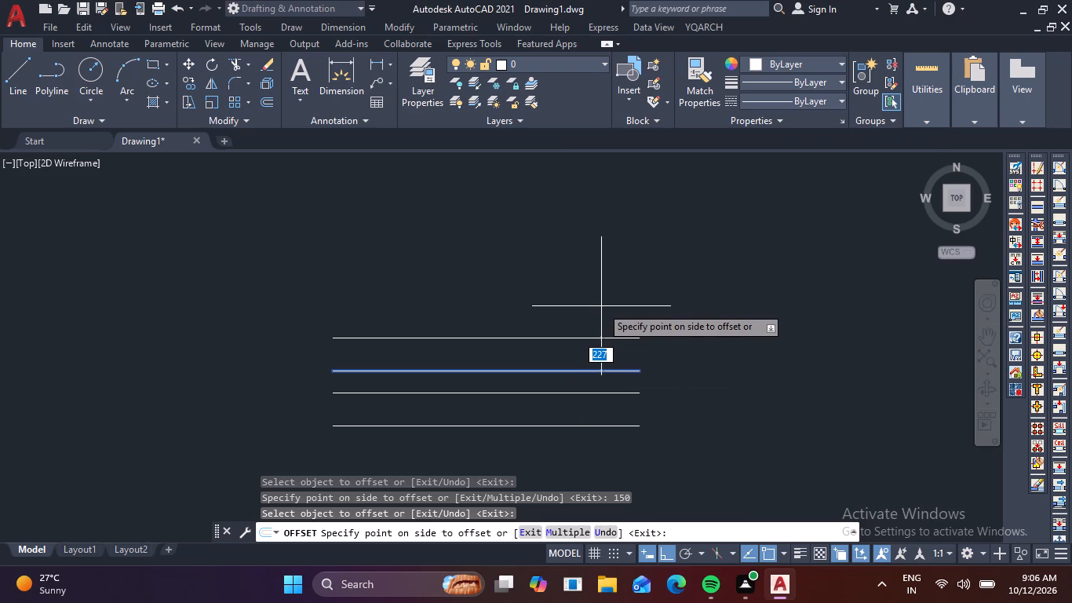
text(300)
key(Return)
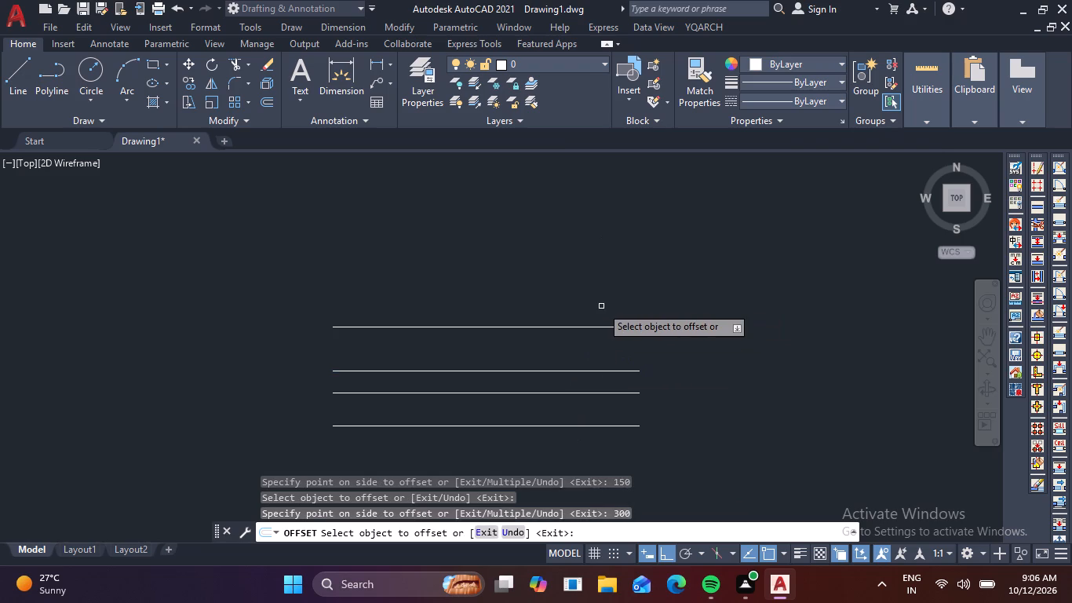
key(Escape)
key(Escape)
key(Escape)
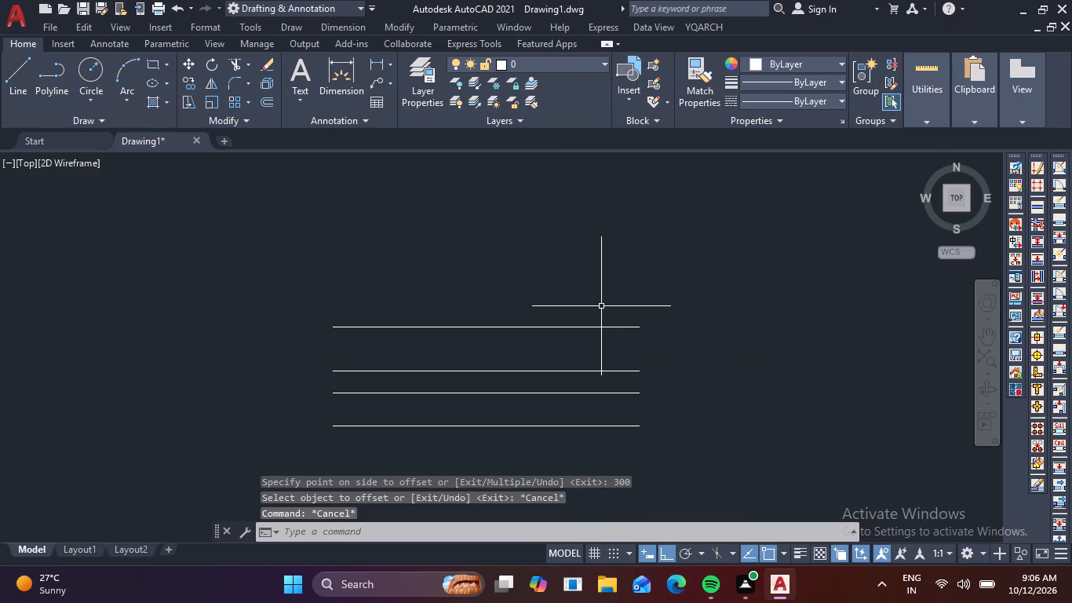
key(Escape)
key(Escape)
key(Escape)
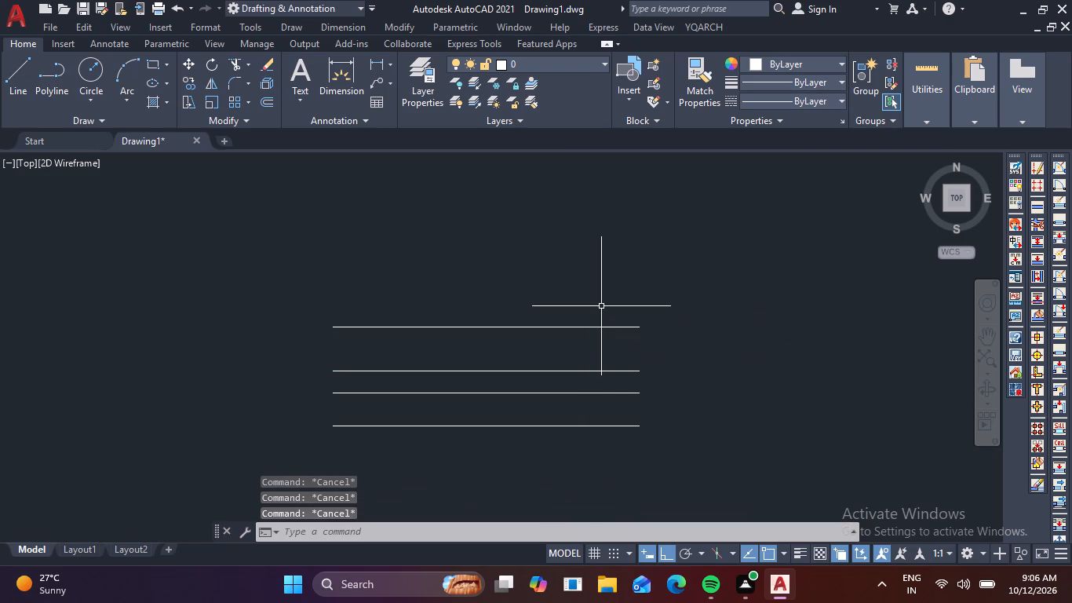
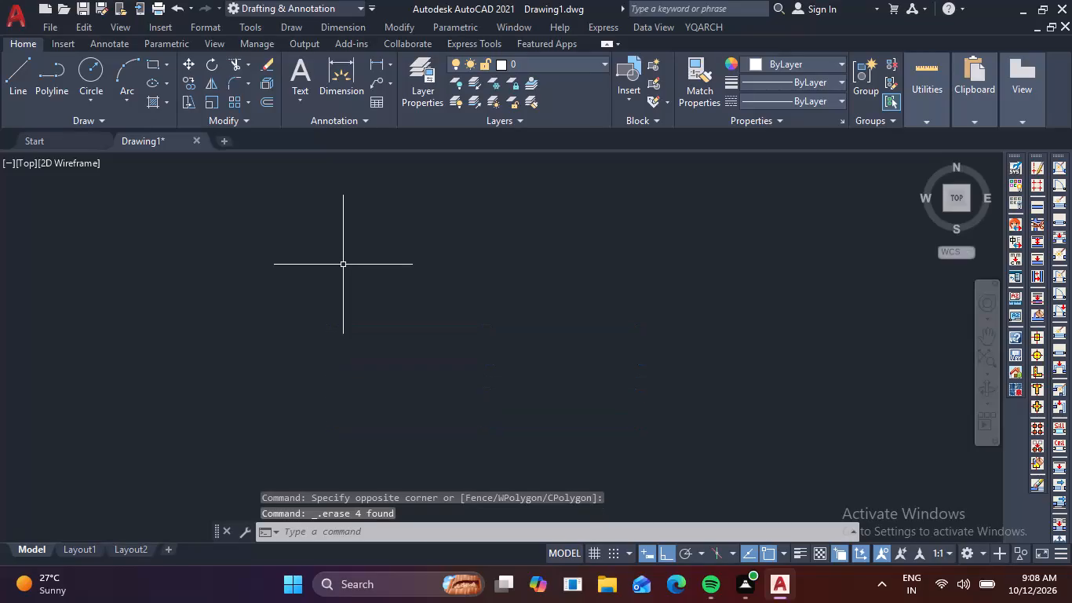
Set the drawing units' insertion scale to millimeters.
text(un)
key(space)
click(498, 294)
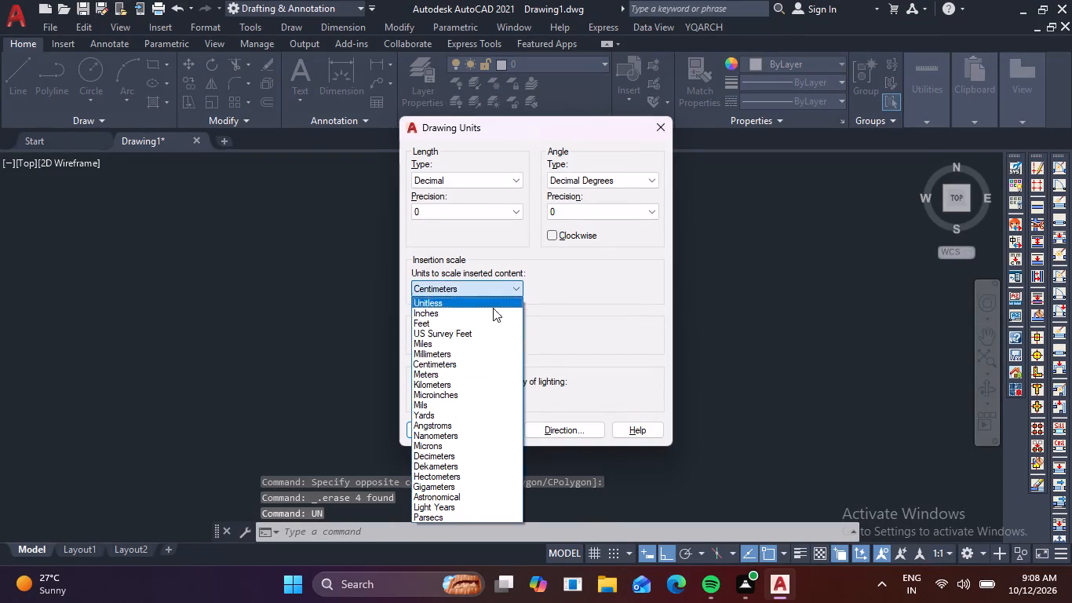
click(484, 356)
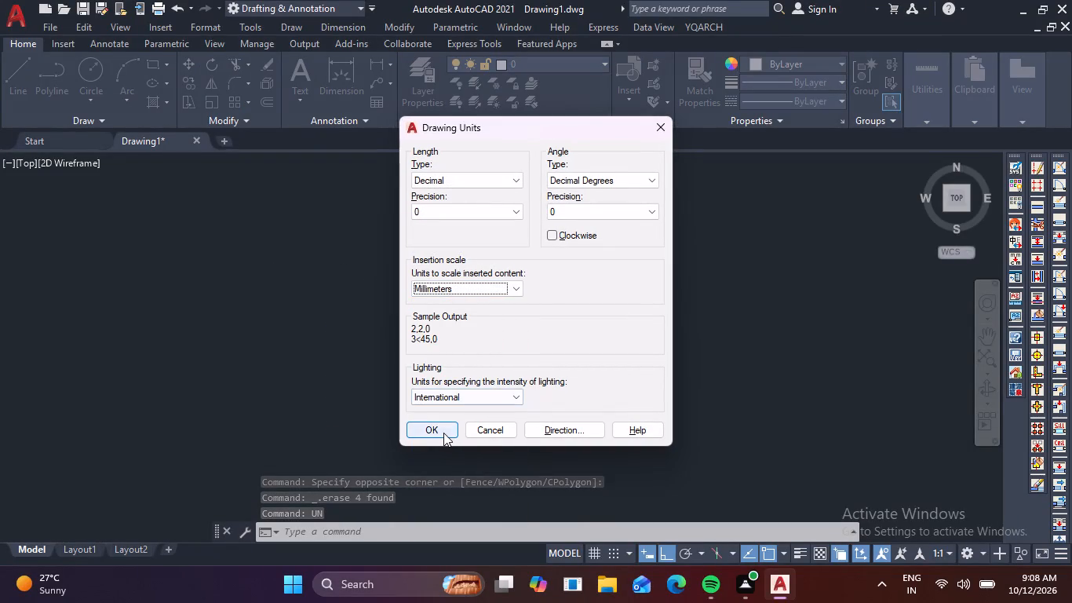
click(443, 433)
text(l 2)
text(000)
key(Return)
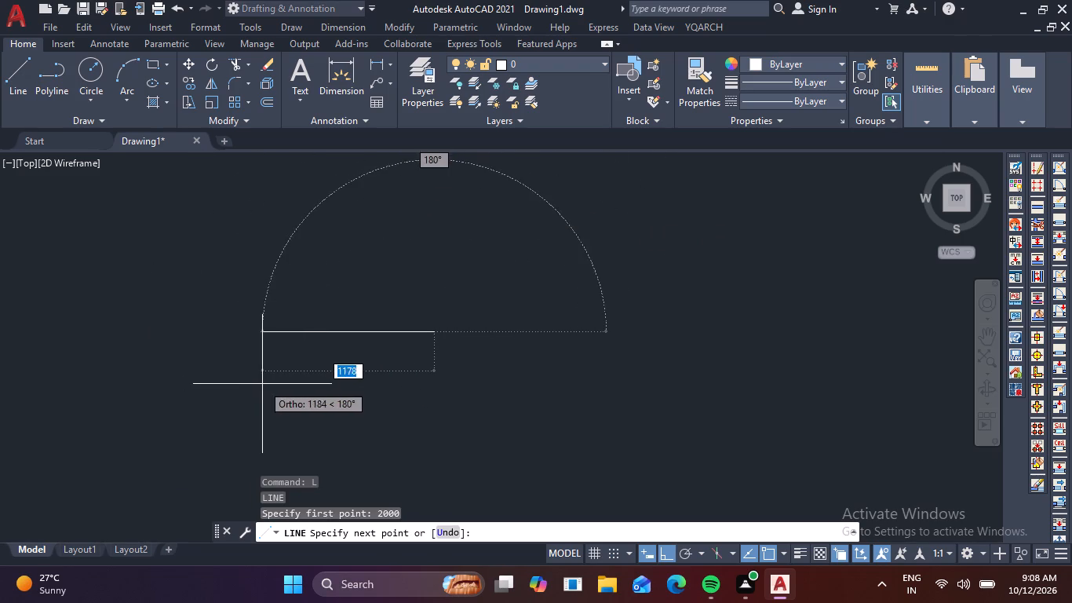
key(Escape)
Draw a horizontal base line 2000 mm long.
text(l)
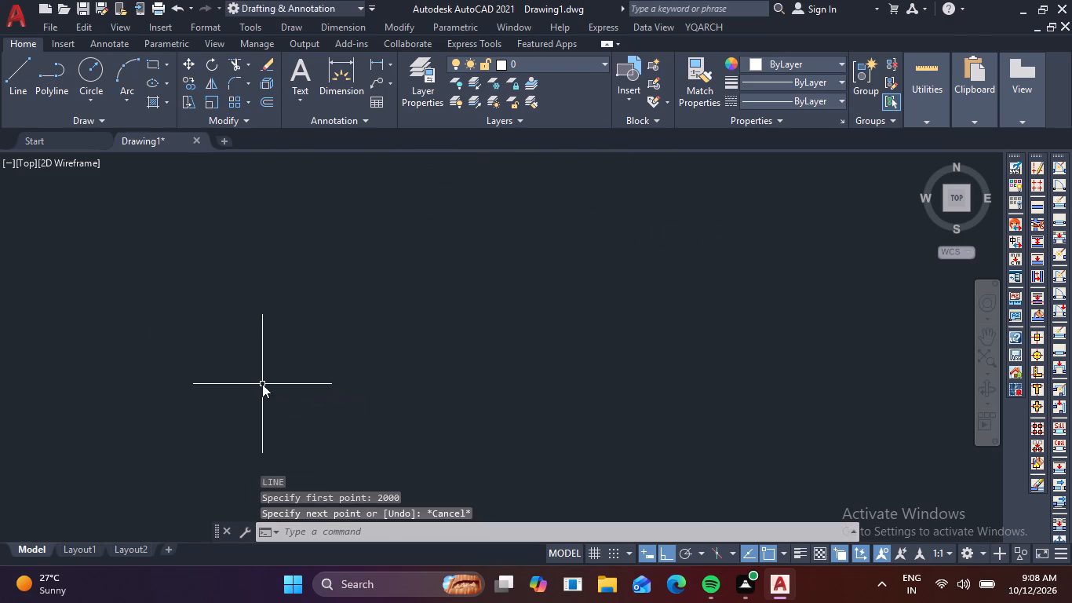
key(space)
click(262, 384)
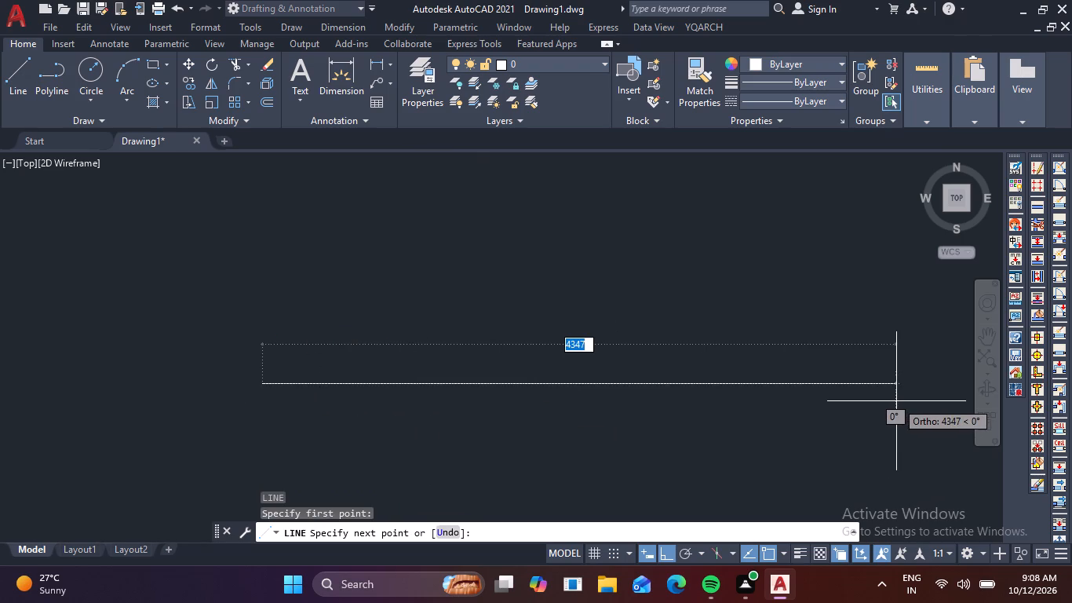
text(2000)
key(Return)
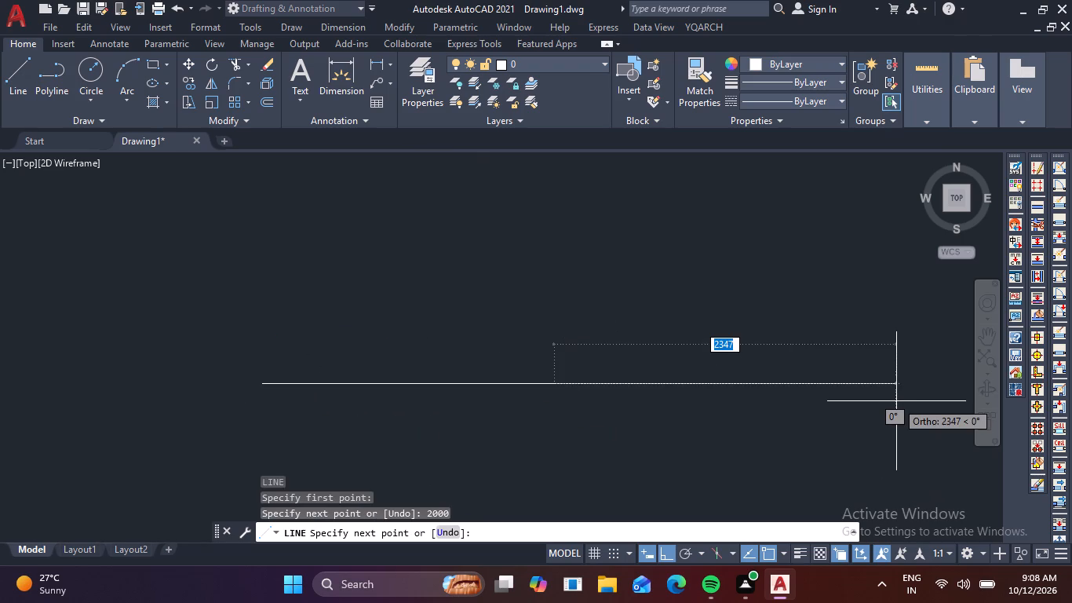
key(Escape)
Offset the 2000 mm base line upward by 227 mm.
key(o)
key(Return)
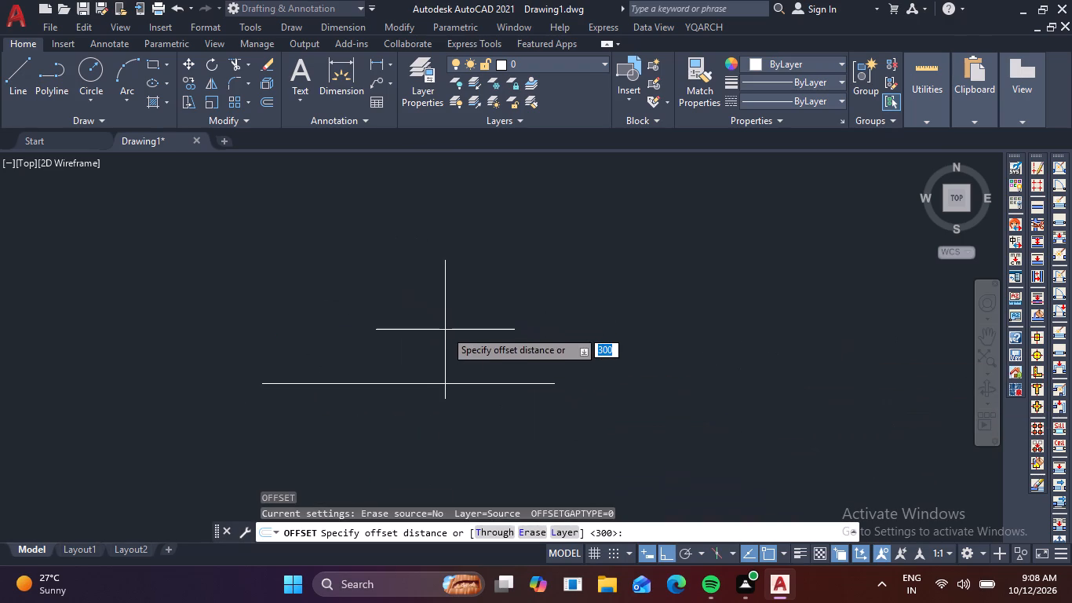
text(227)
key(Return)
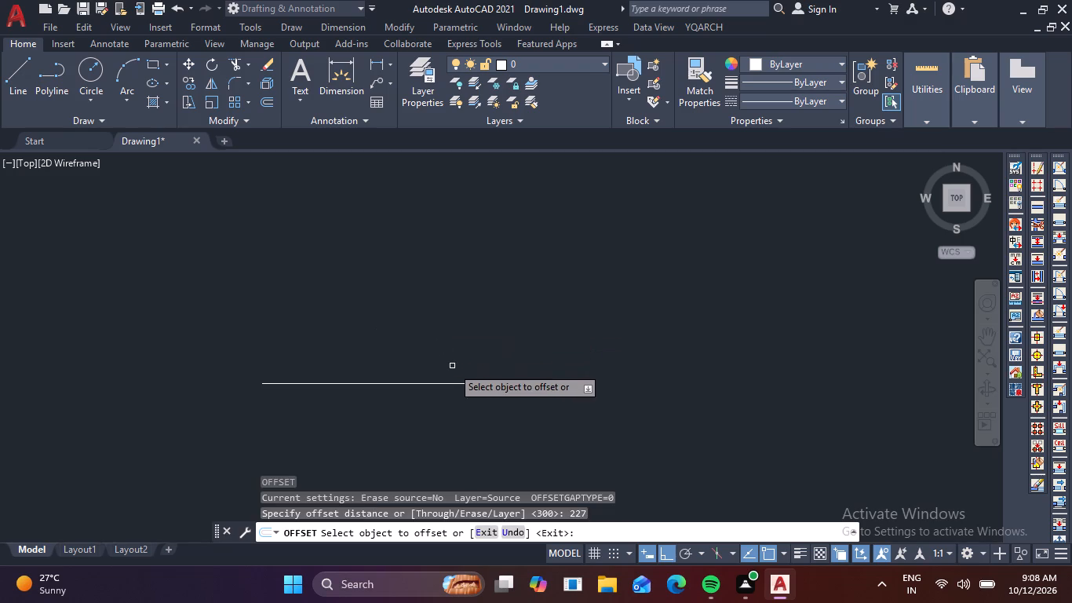
click(457, 382)
click(476, 345)
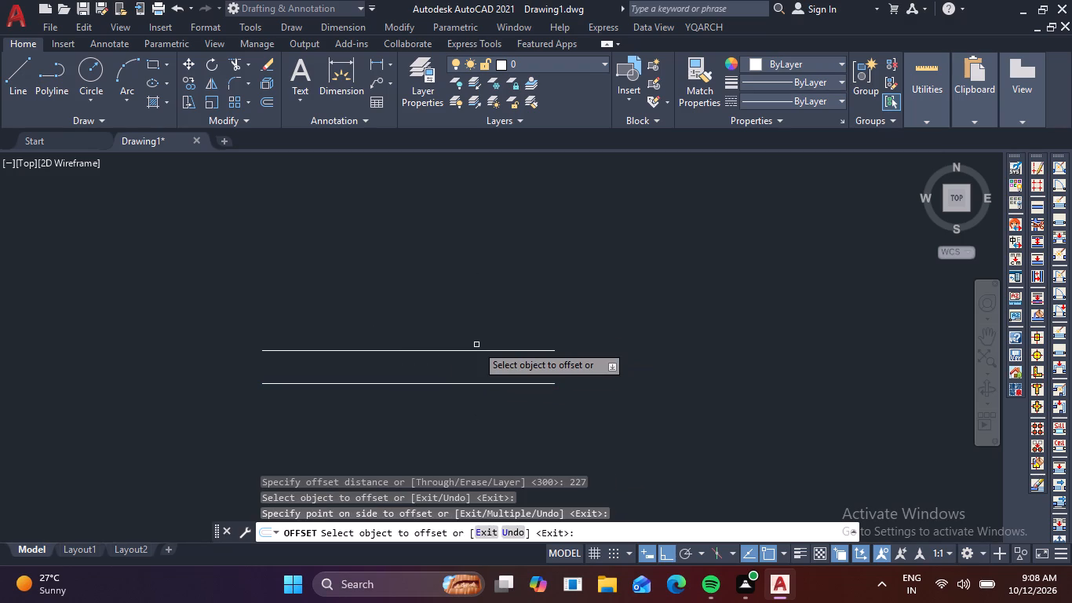
Offset the upper line upward by 150 mm, and offset the resulting line upward by 300 mm.
click(476, 351)
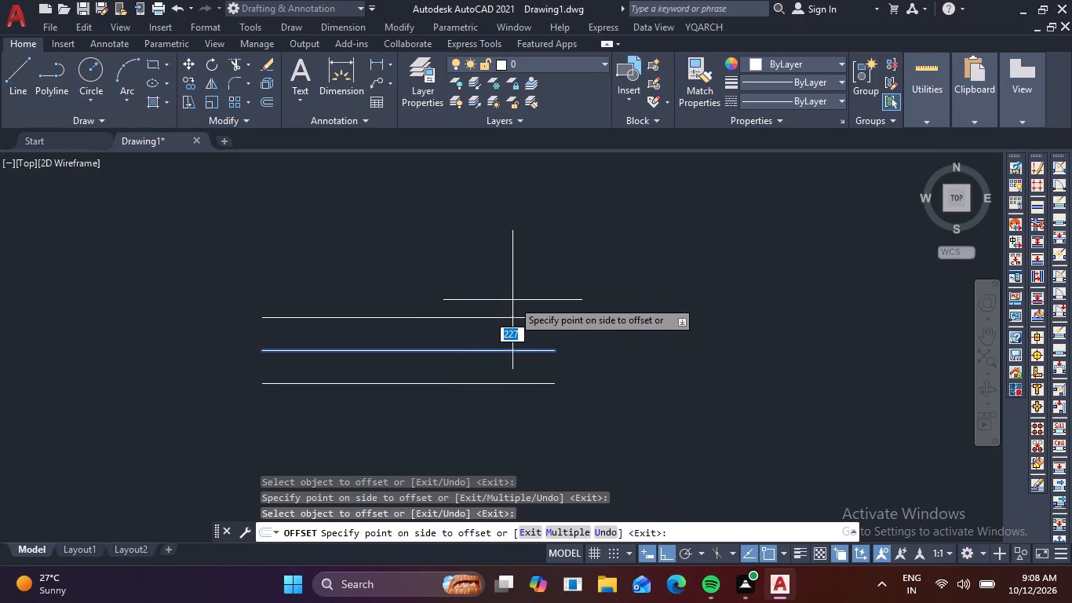
text(15)
key(0)
key(Return)
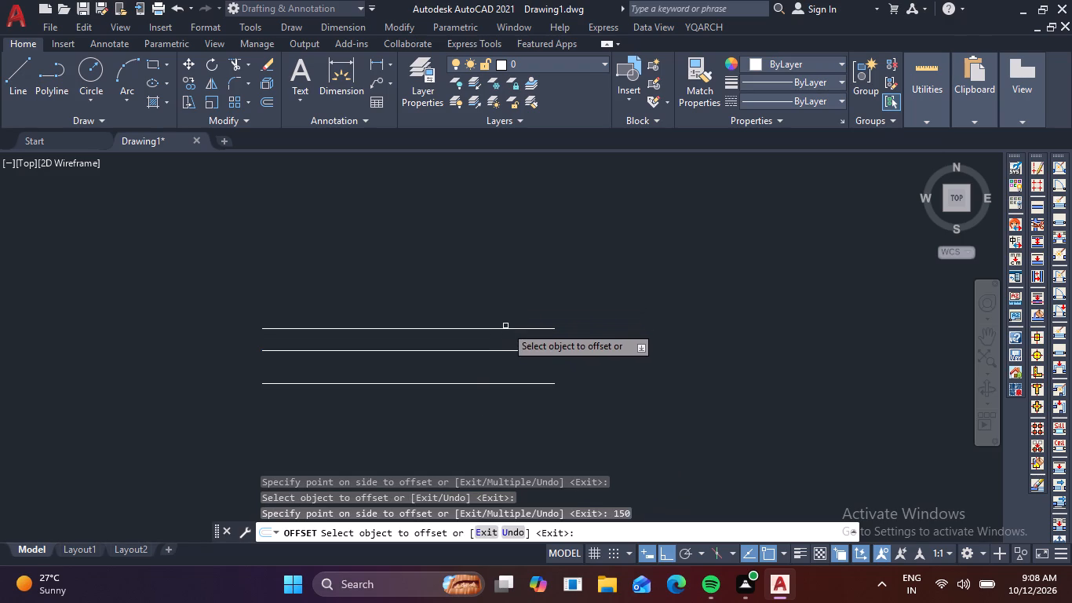
click(508, 327)
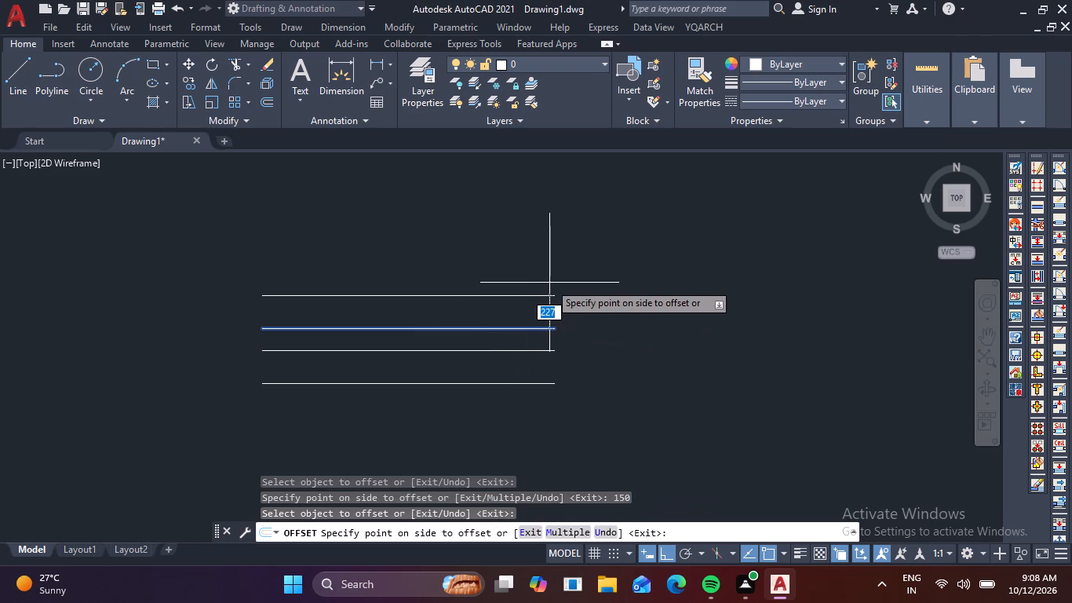
text(300)
key(Return)
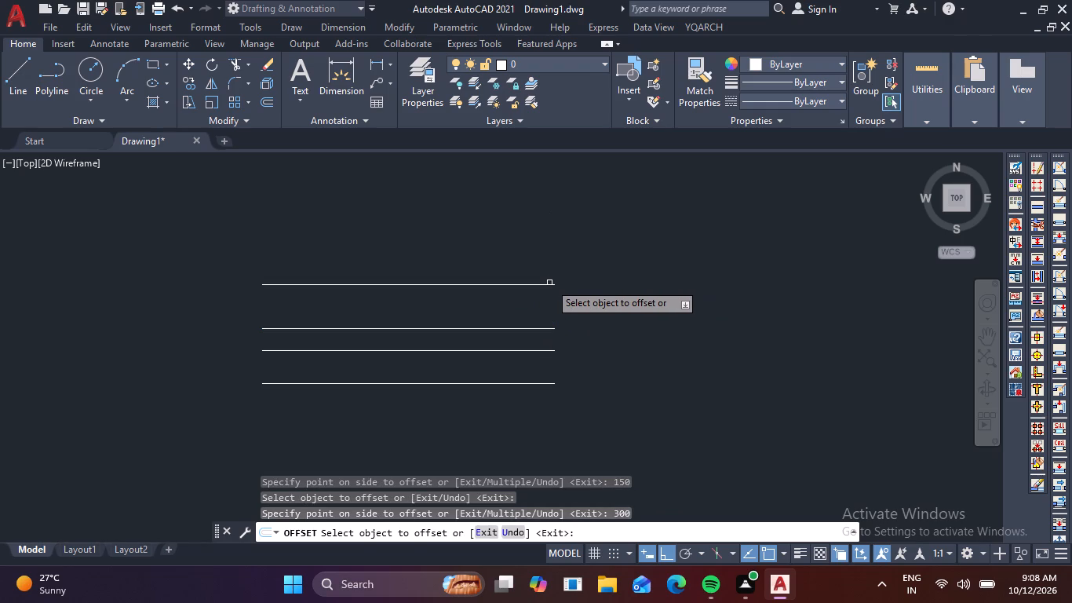
key(Escape)
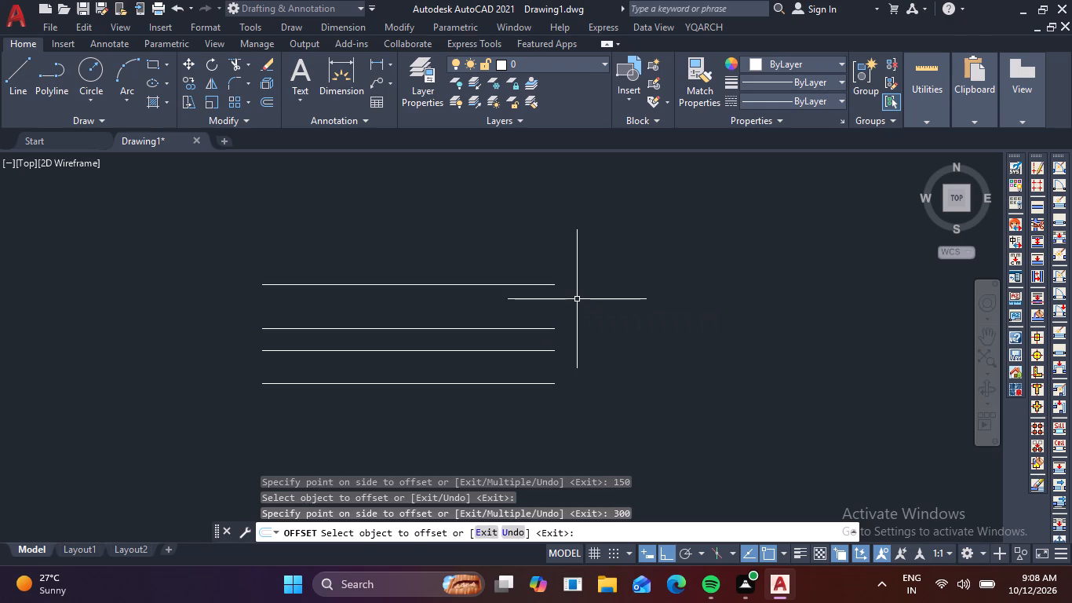
key(Escape)
key(Escape)
key(Escape)
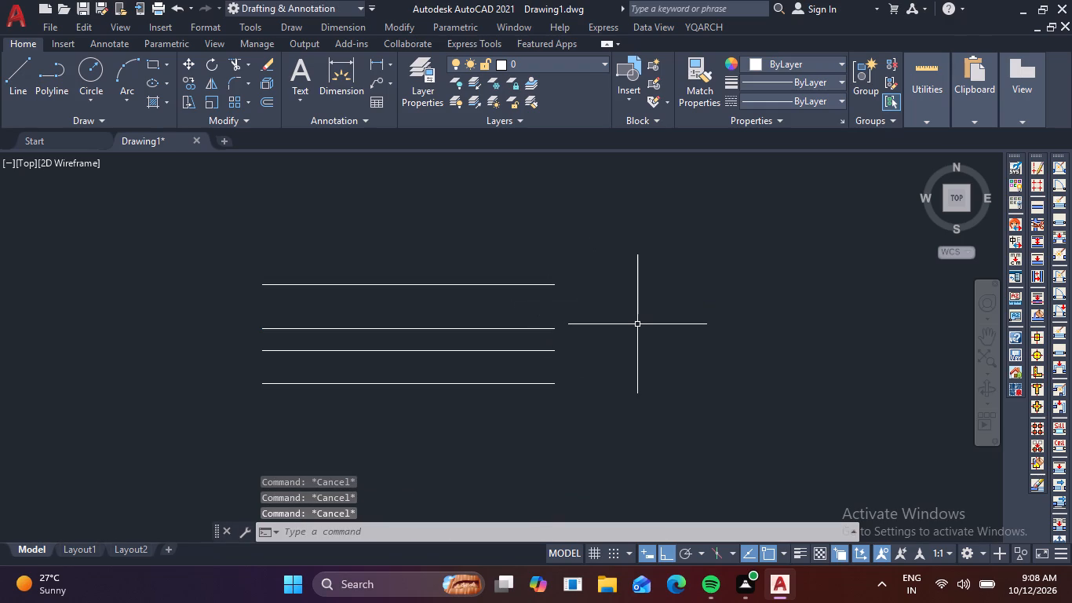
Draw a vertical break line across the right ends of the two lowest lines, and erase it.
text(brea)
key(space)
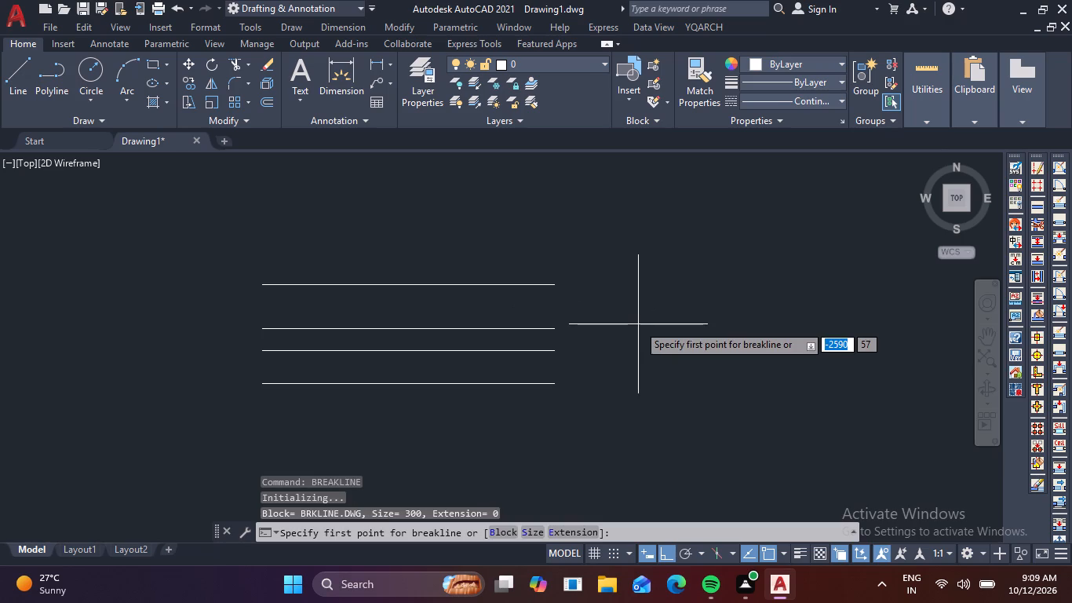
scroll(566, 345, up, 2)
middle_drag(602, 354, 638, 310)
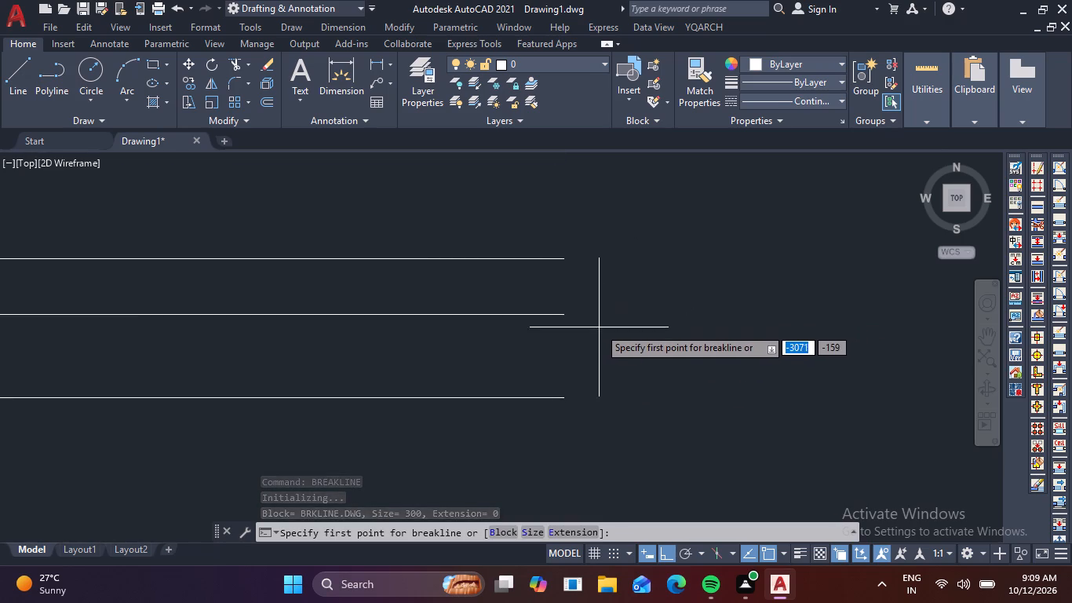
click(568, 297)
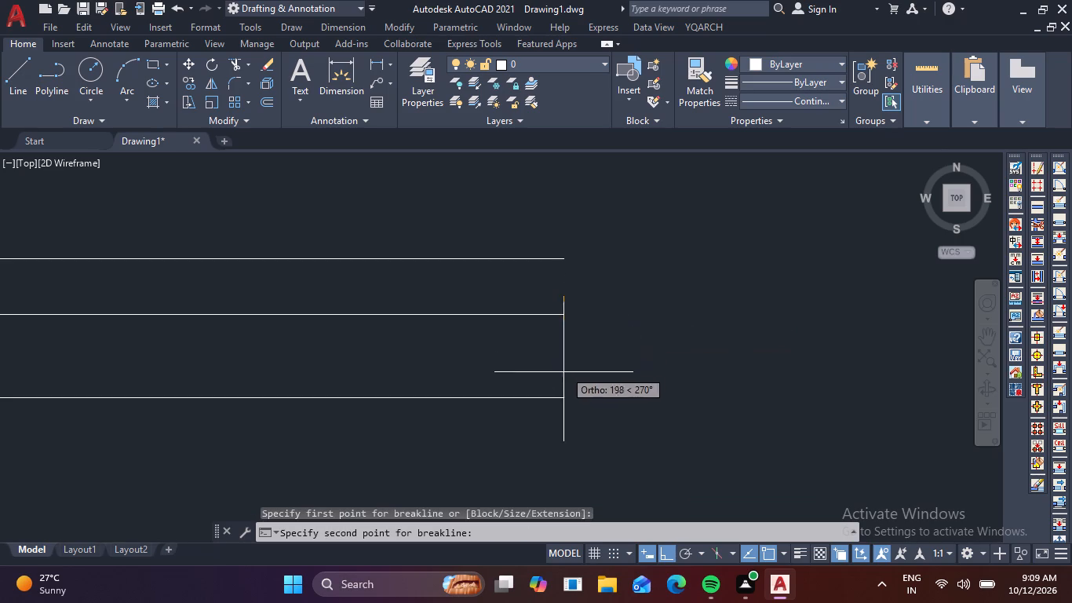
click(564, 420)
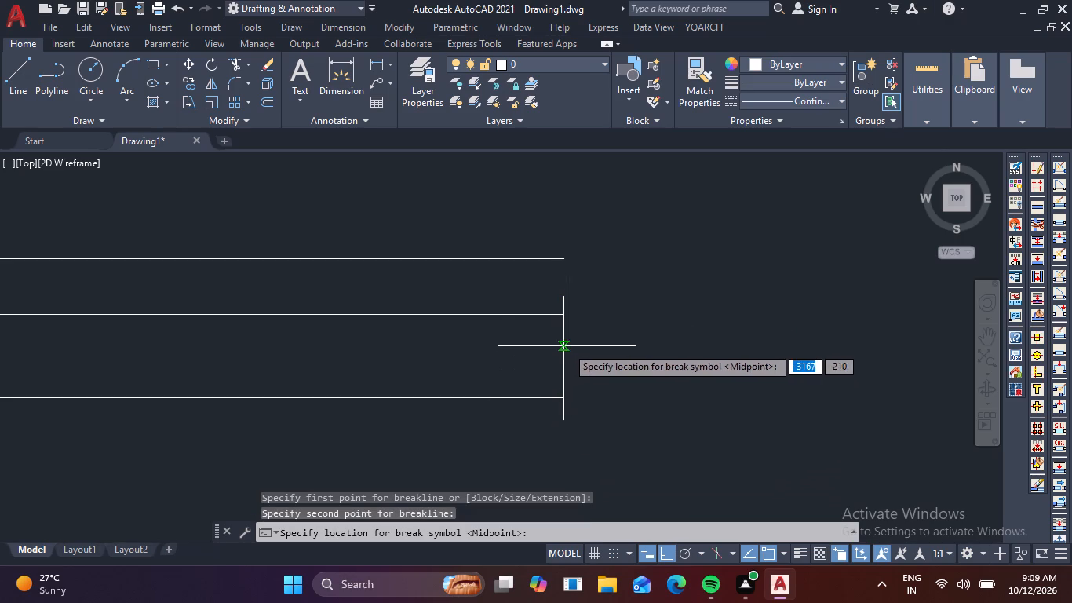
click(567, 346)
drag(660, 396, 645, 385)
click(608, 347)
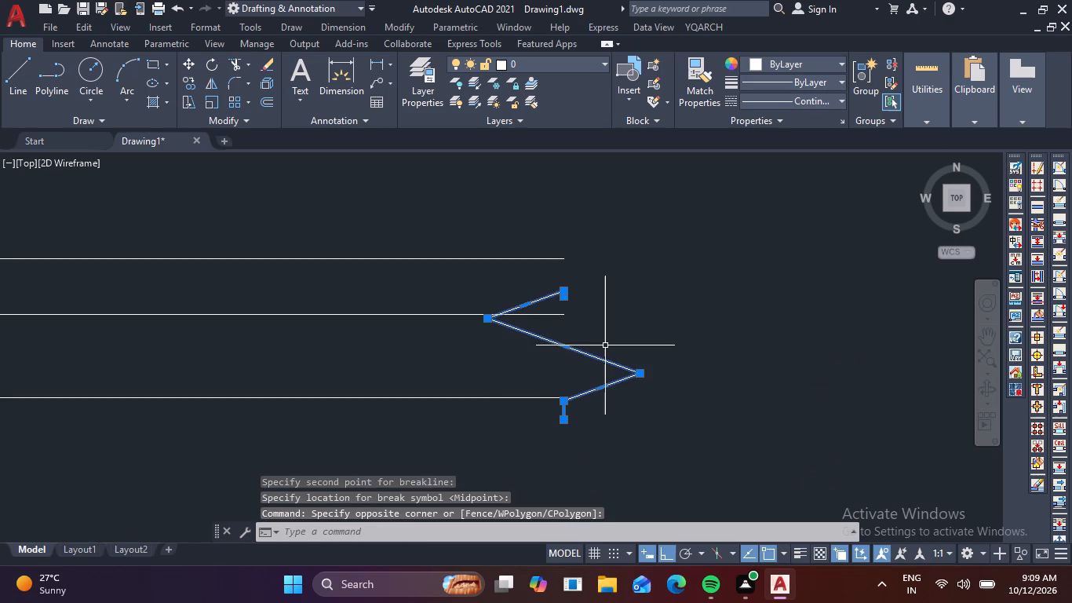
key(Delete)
Draw a vertical break line about 332 mm long with symbol size 100 across the right ends of the two lowest lines.
key(b)
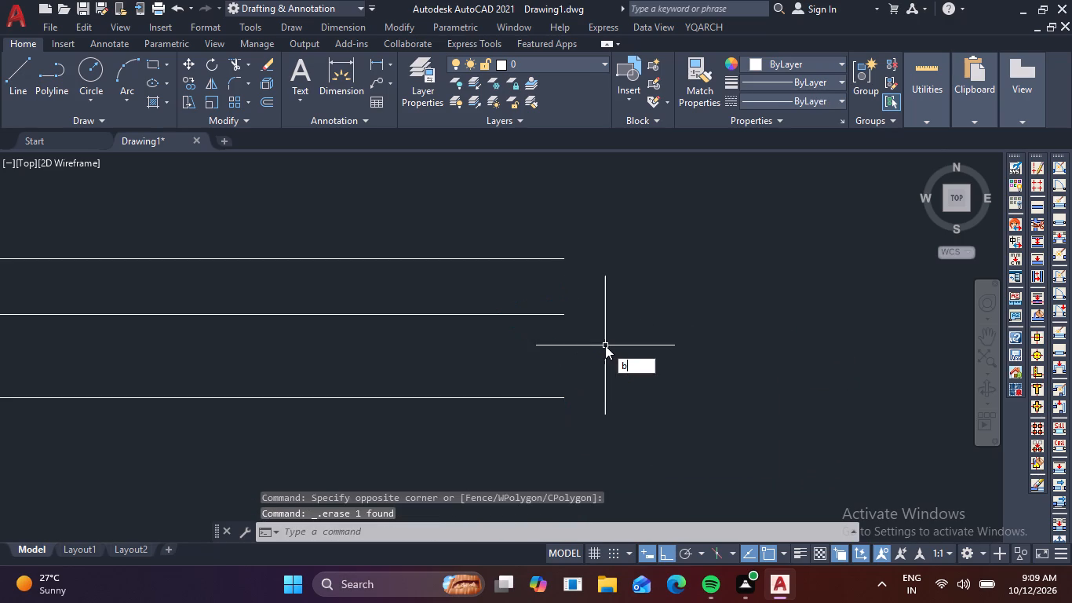
text(rea)
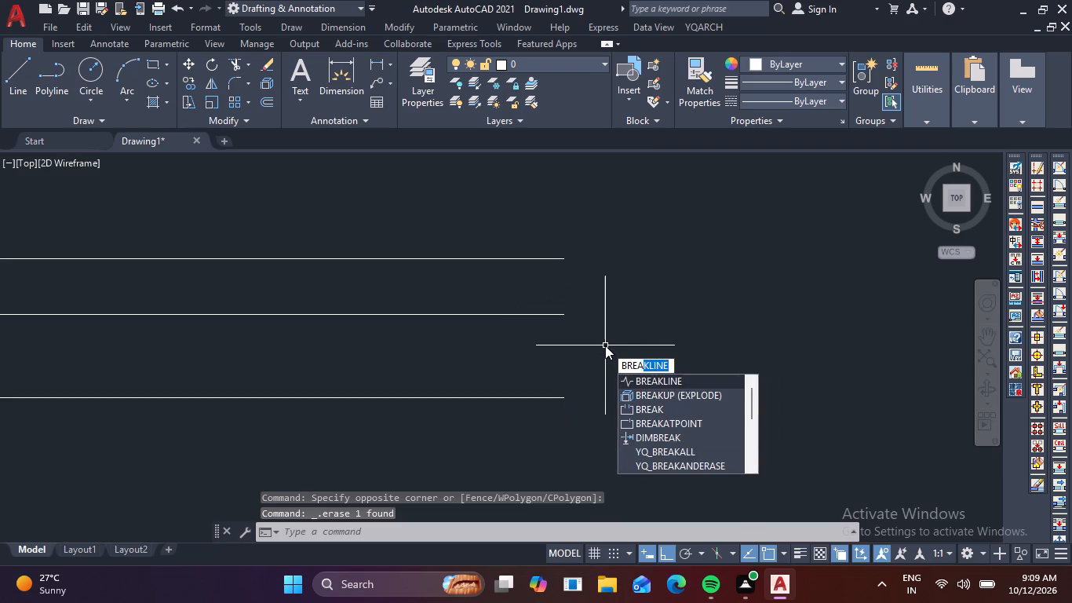
key(space)
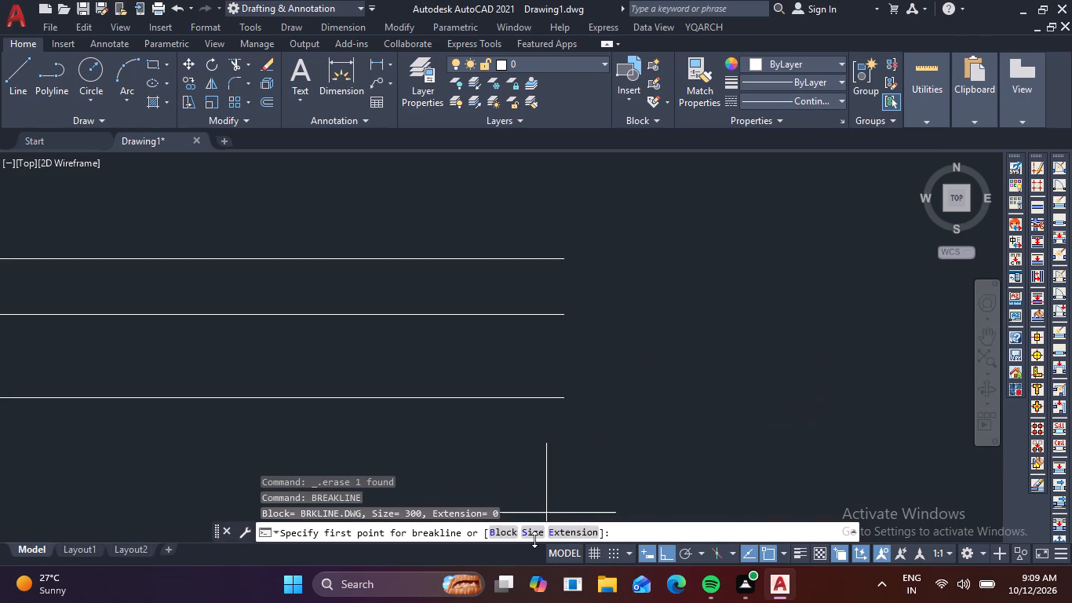
click(535, 539)
click(531, 539)
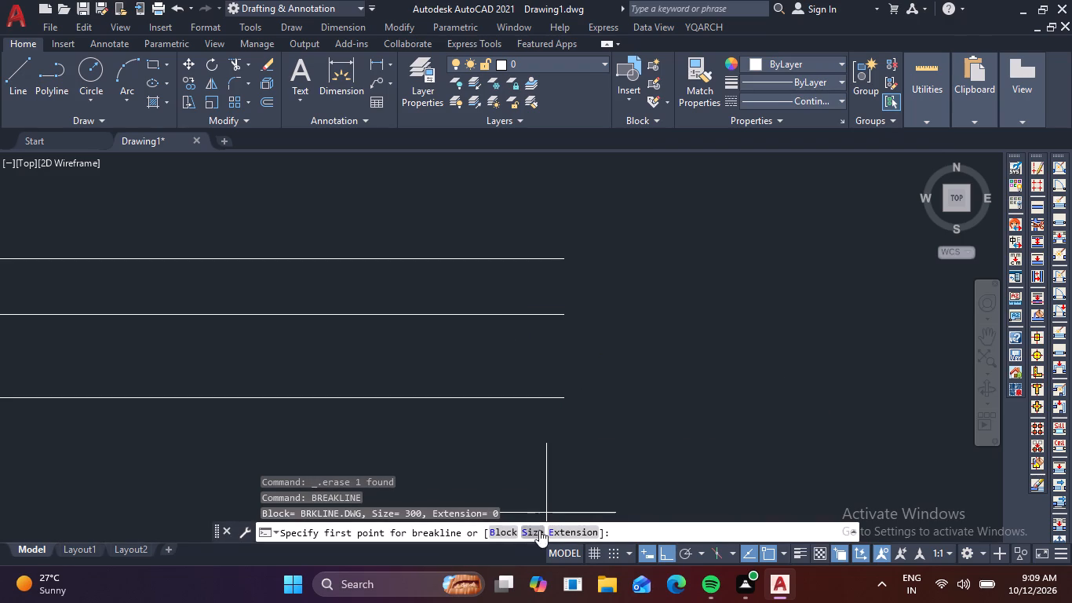
click(539, 530)
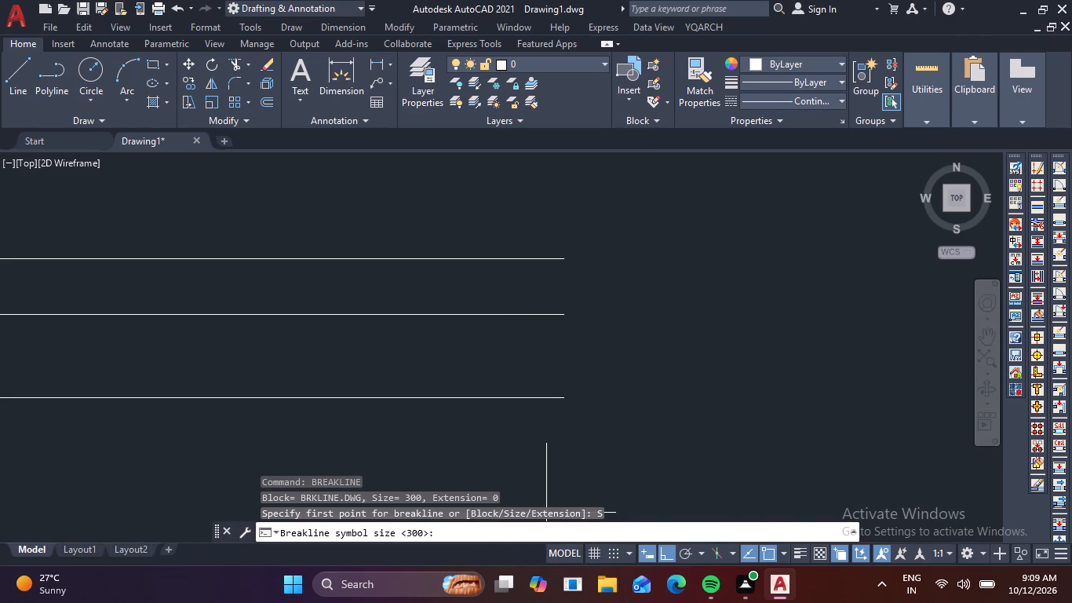
text(100)
key(Return)
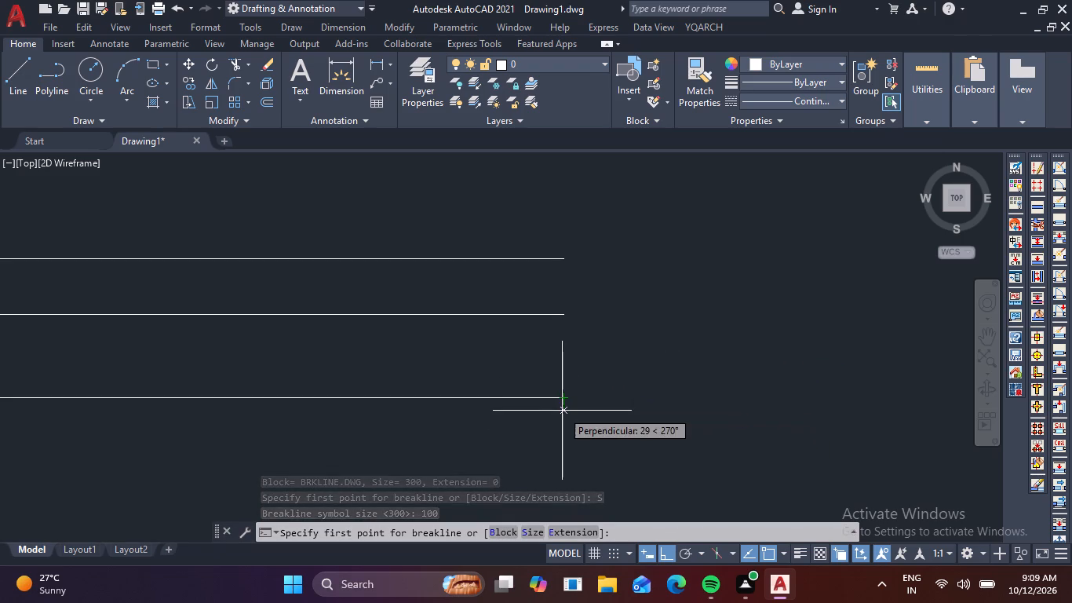
click(563, 417)
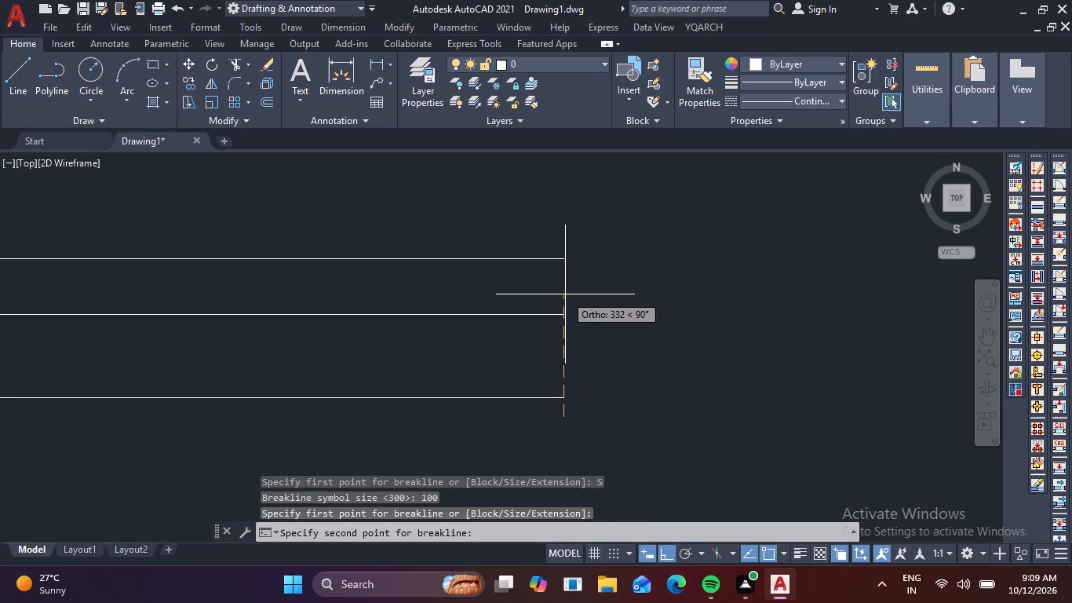
click(565, 294)
click(567, 360)
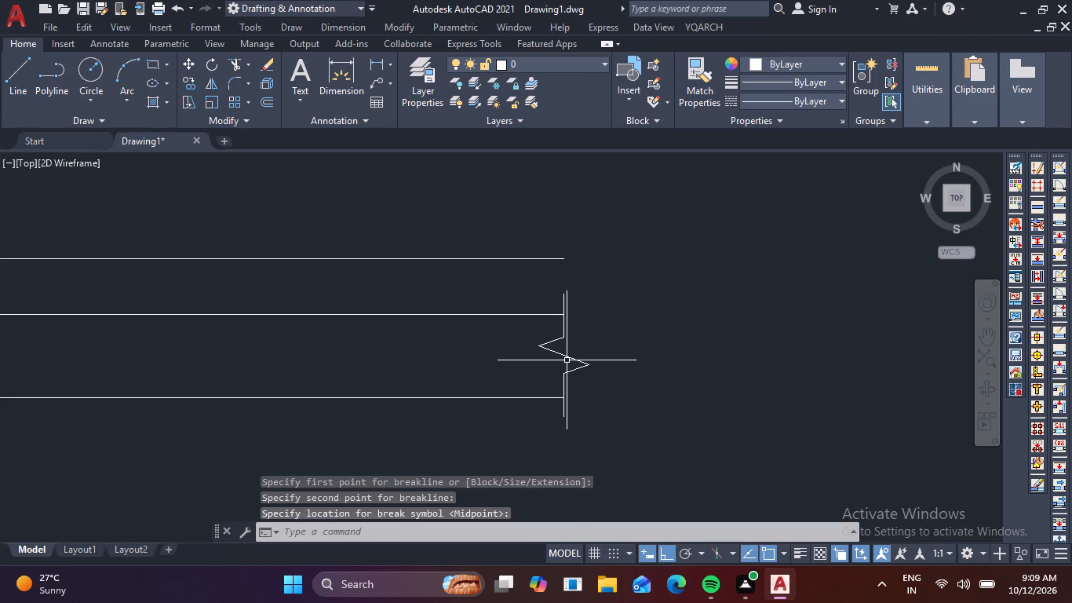
Draw a vertical break line about 402 mm long with symbol size 100 across the left ends of the two lowest lines.
scroll(679, 356, down, 4)
scroll(545, 357, up, 3)
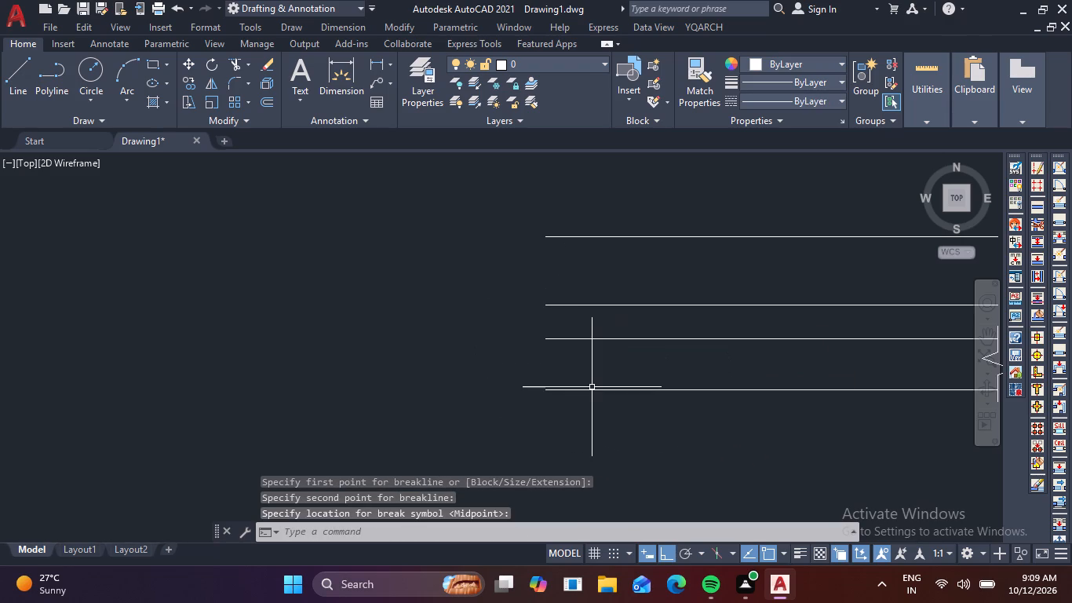
key(space)
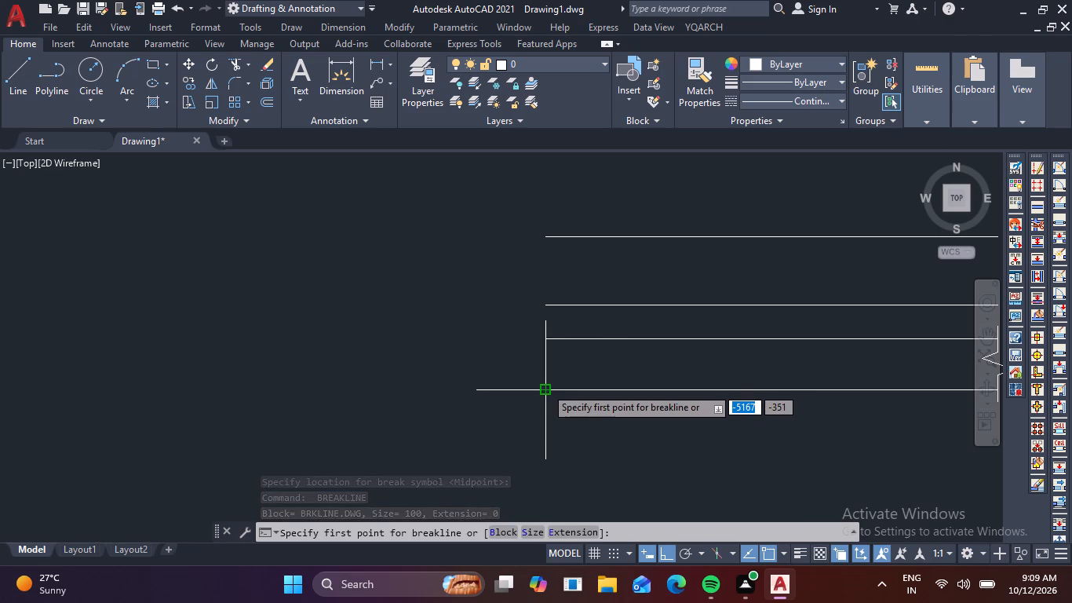
click(545, 415)
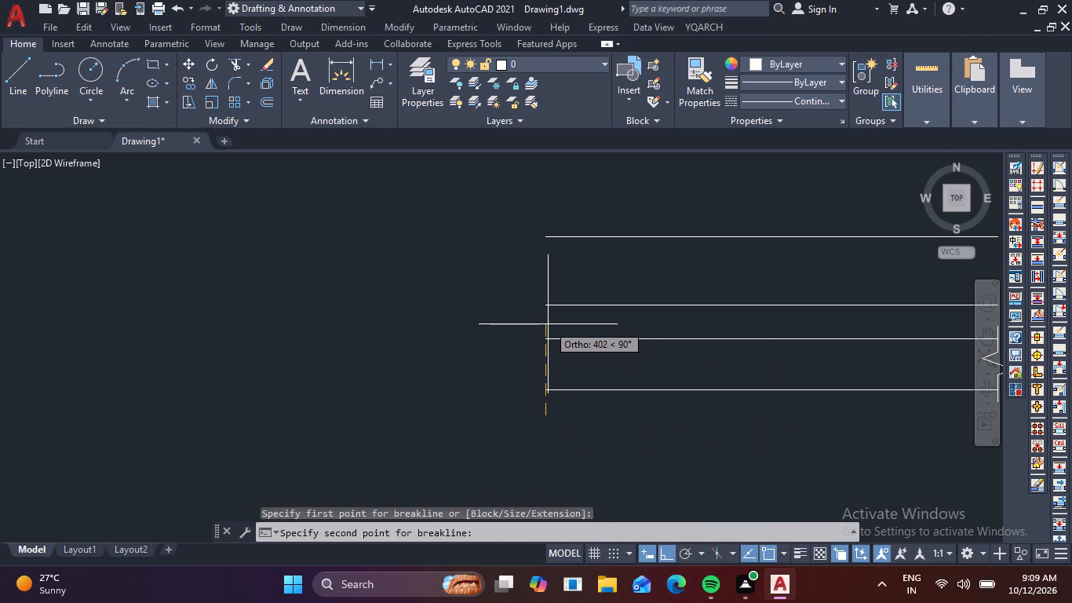
click(548, 324)
click(544, 365)
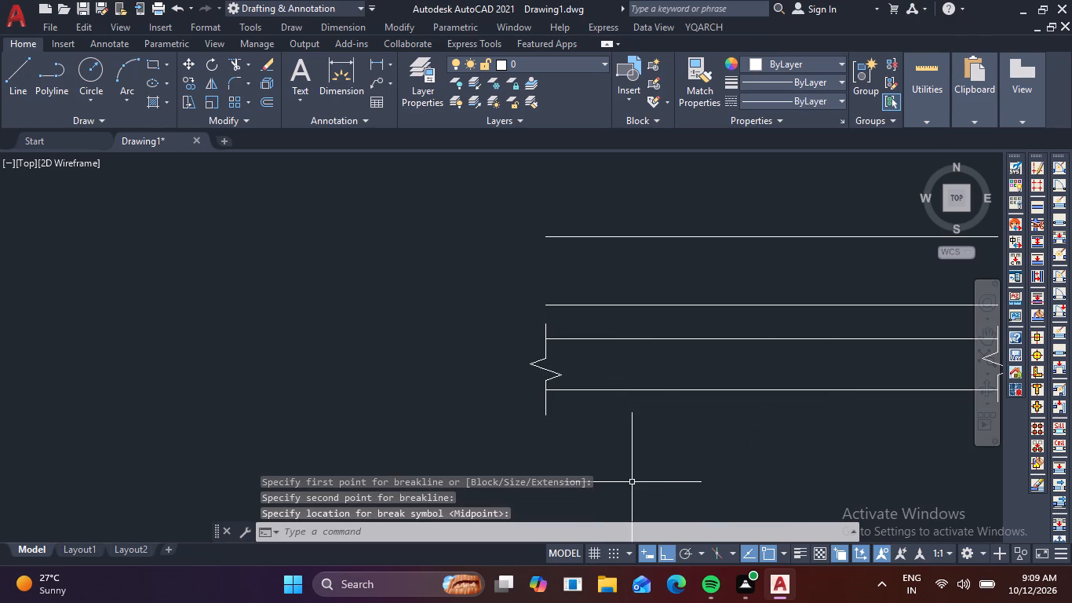
key(Escape)
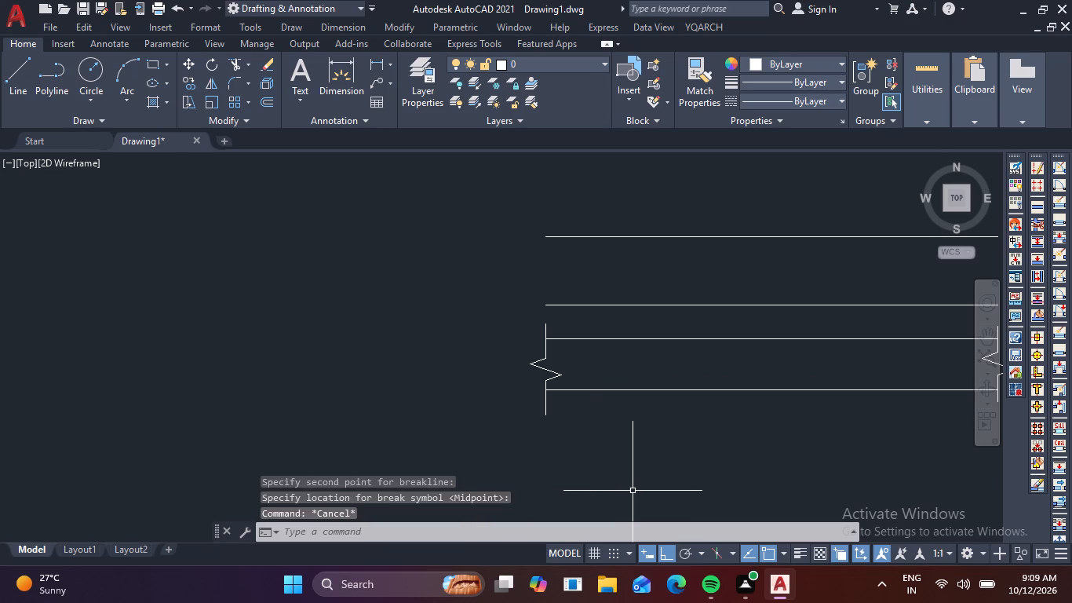
key(Escape)
key(Escape)
key(Escape)
key(Escape)
key(Escape)
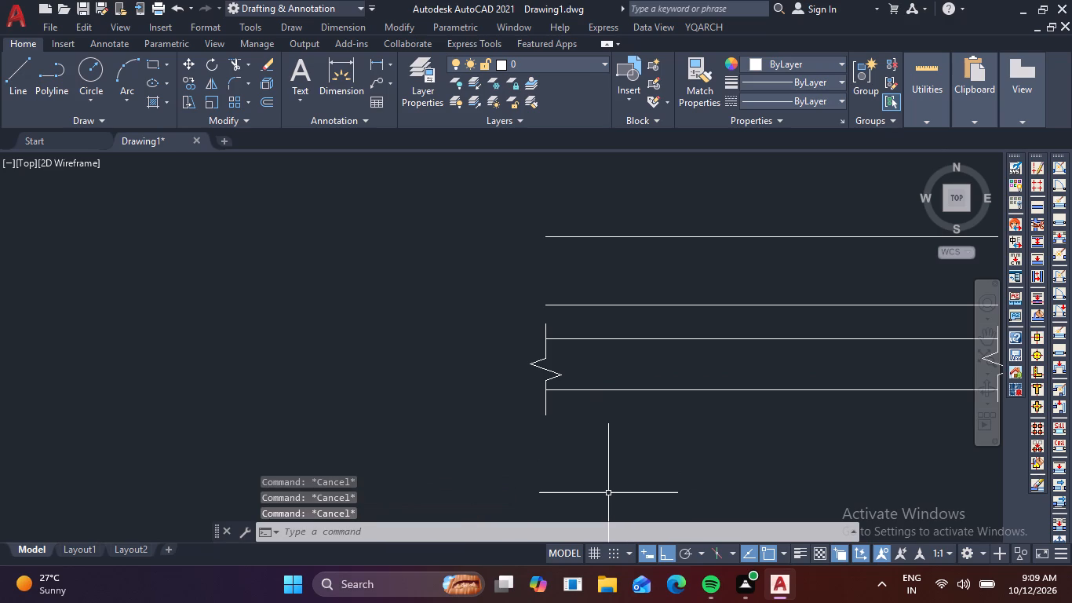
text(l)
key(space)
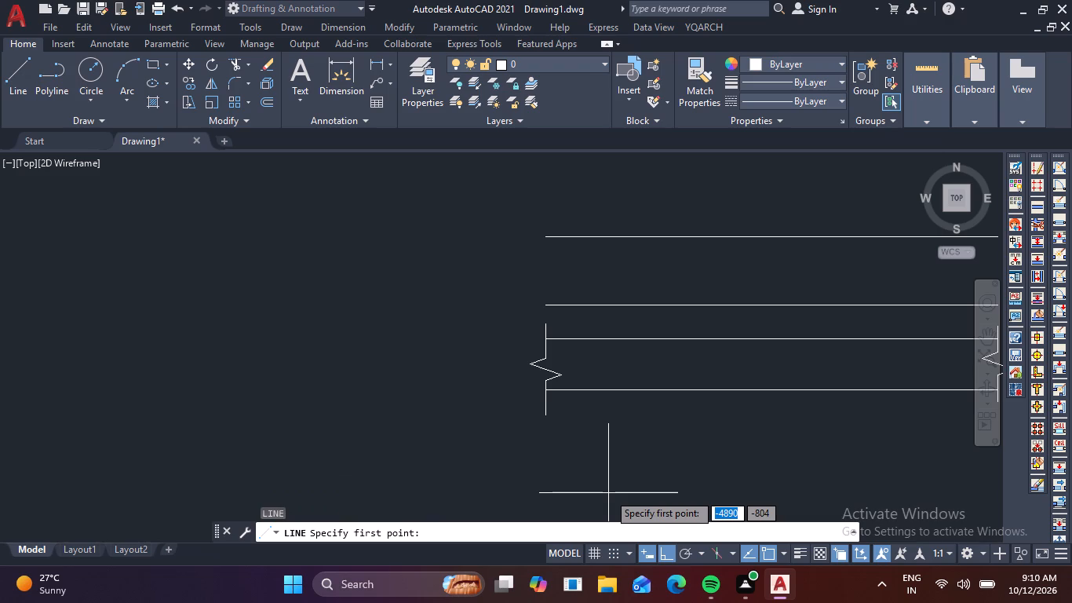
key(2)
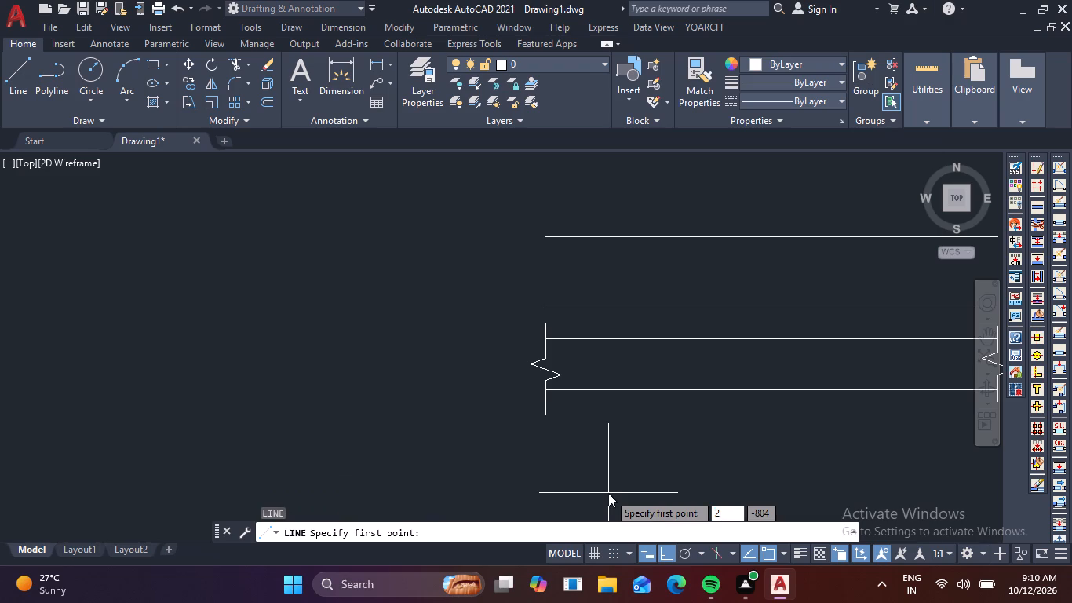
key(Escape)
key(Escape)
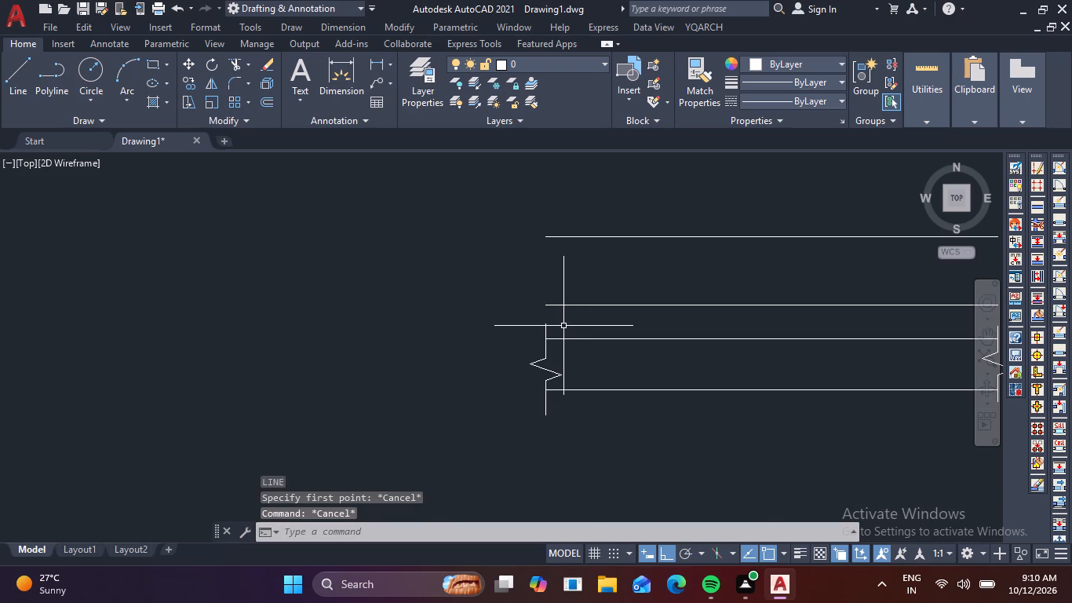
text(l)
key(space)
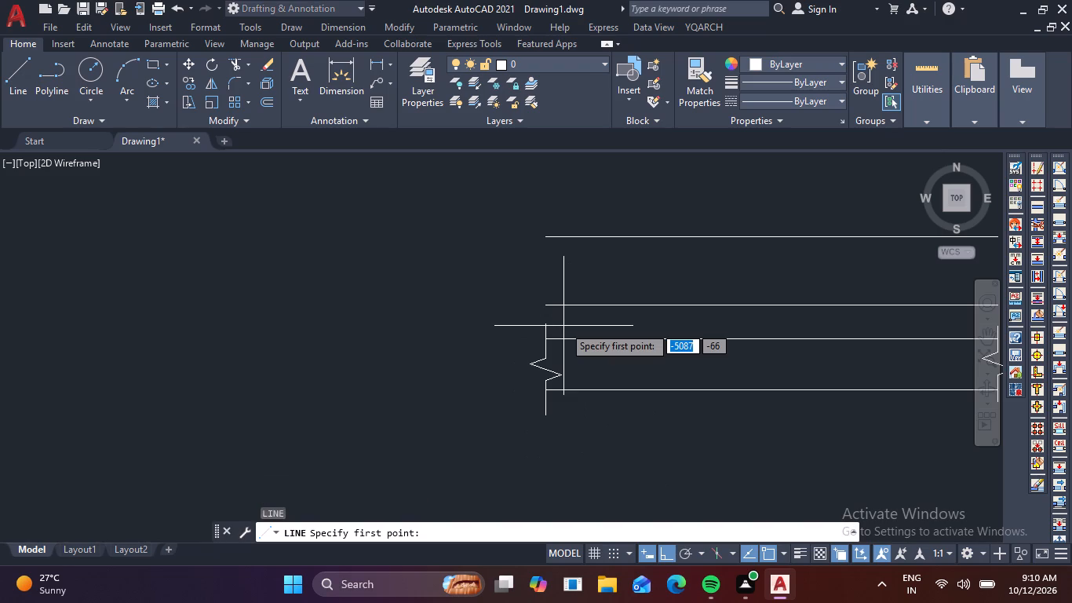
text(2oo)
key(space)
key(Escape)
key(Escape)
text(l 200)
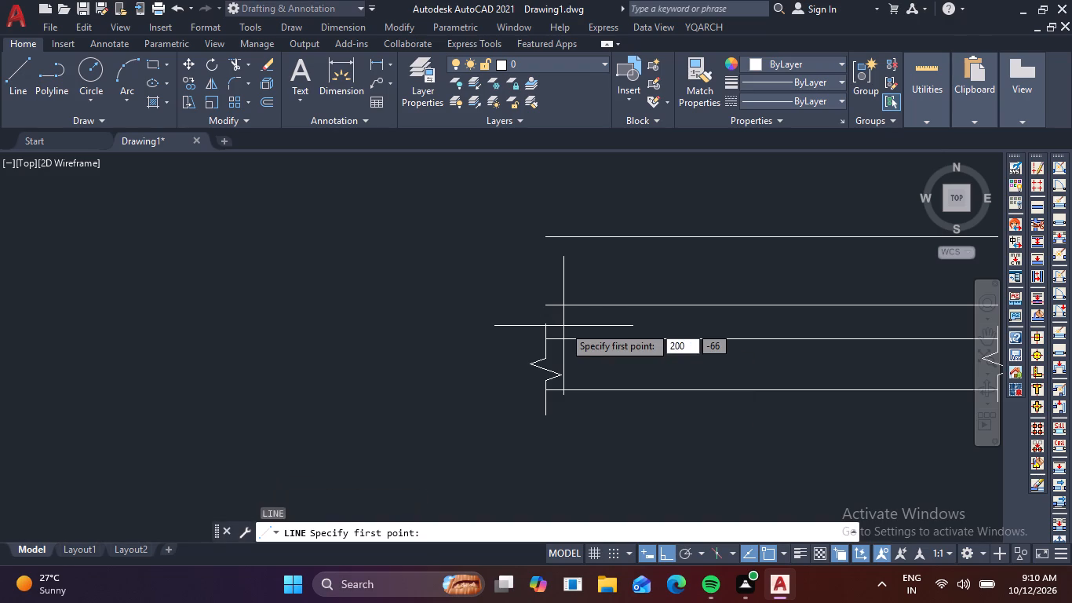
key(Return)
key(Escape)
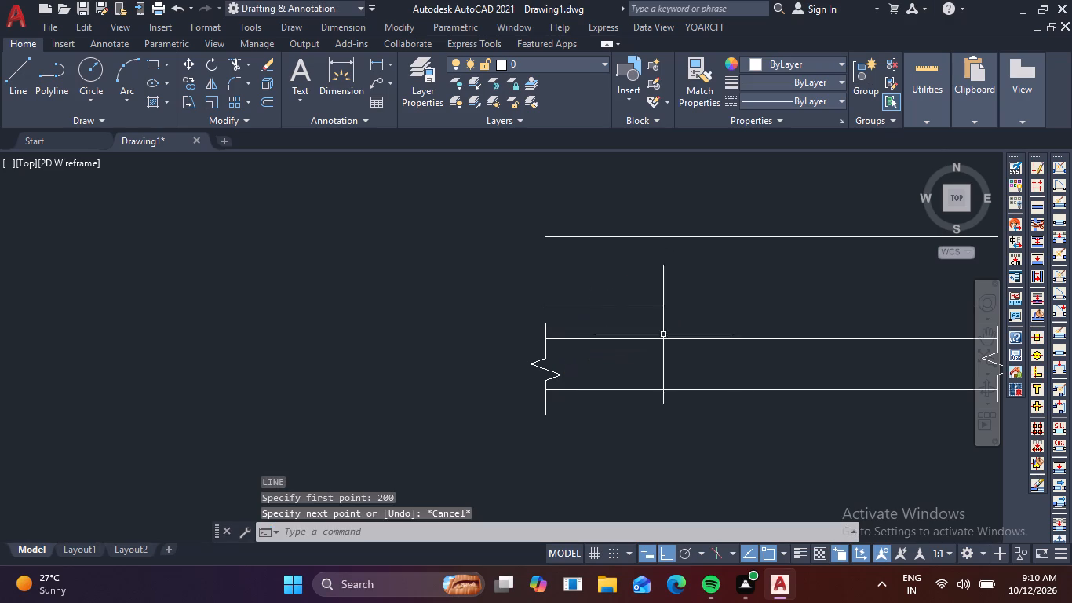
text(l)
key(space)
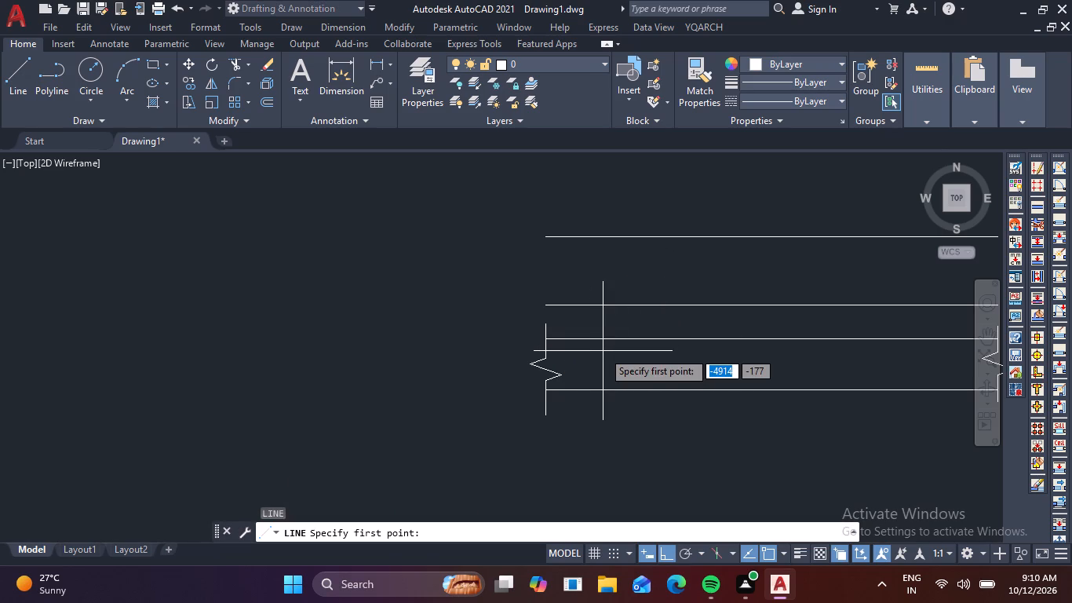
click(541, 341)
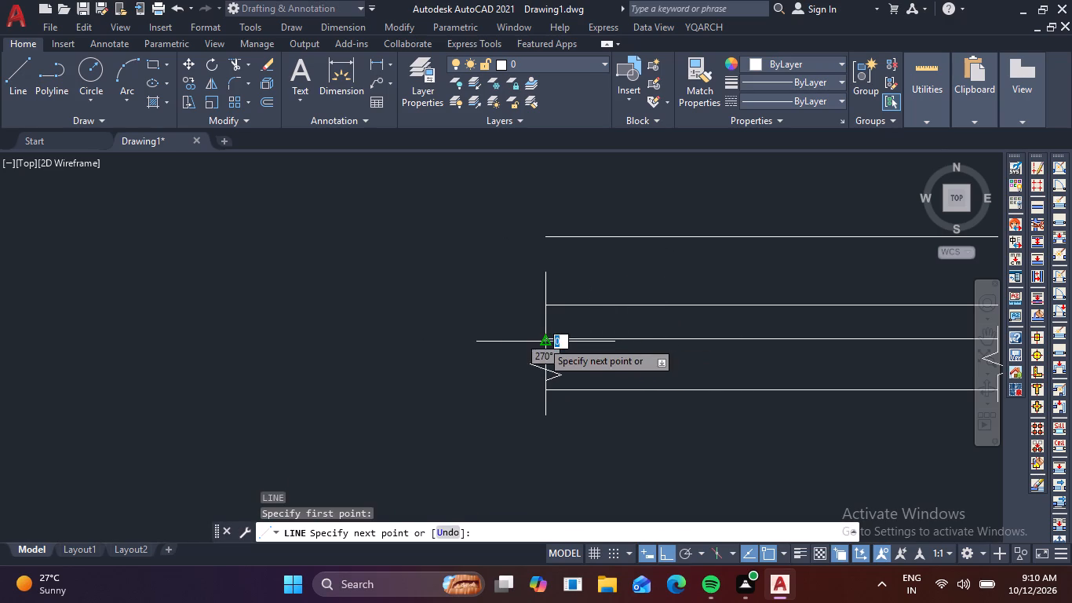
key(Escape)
Draw a line 200 mm inward from the second-lowest line's left end, continuing vertically up to the line above.
key(space)
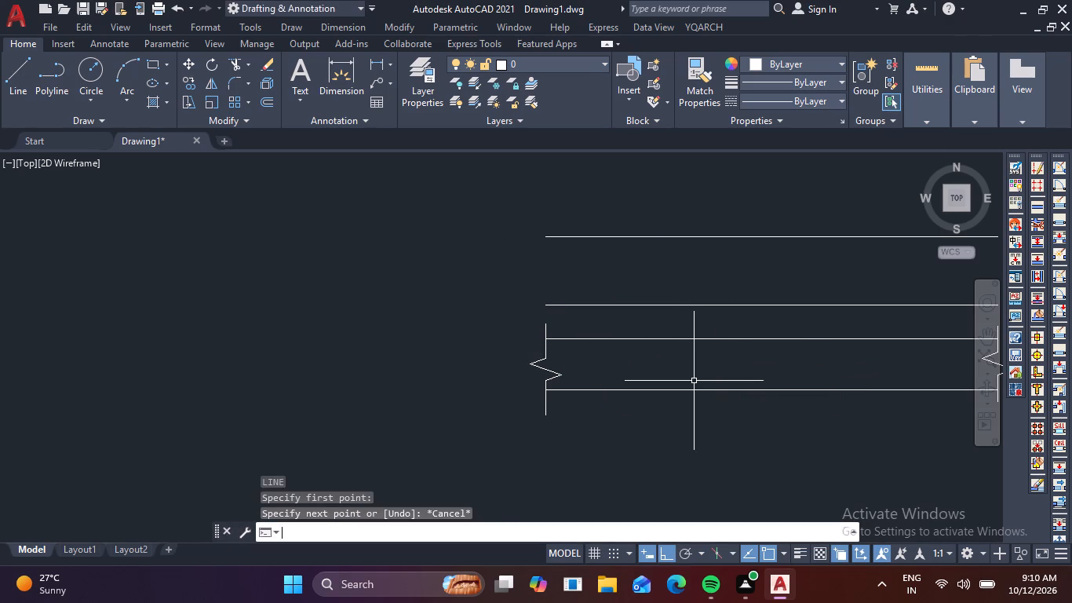
scroll(552, 333, up, 3)
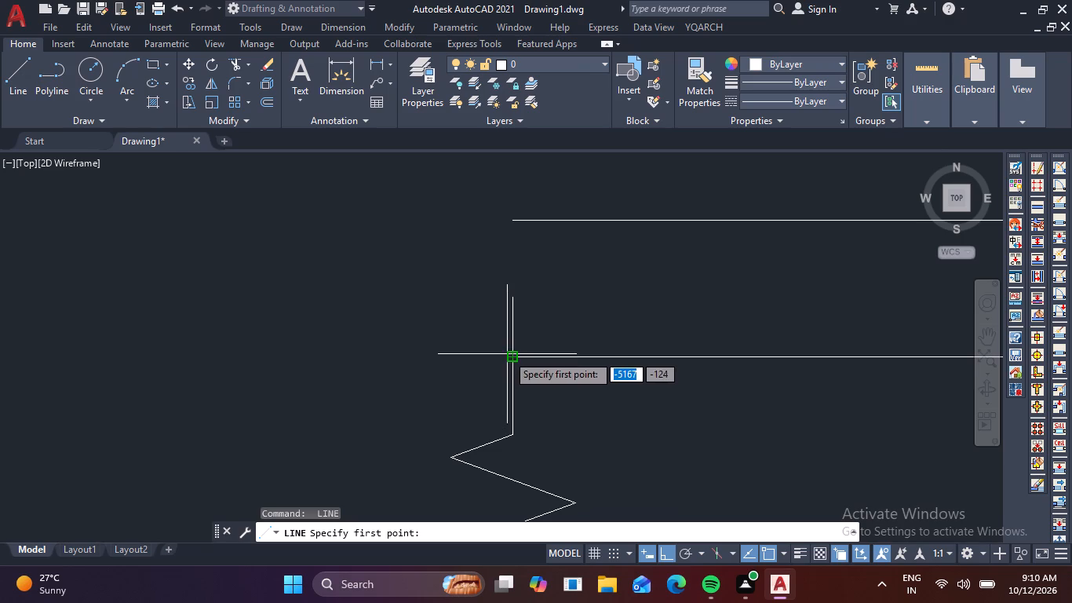
click(516, 357)
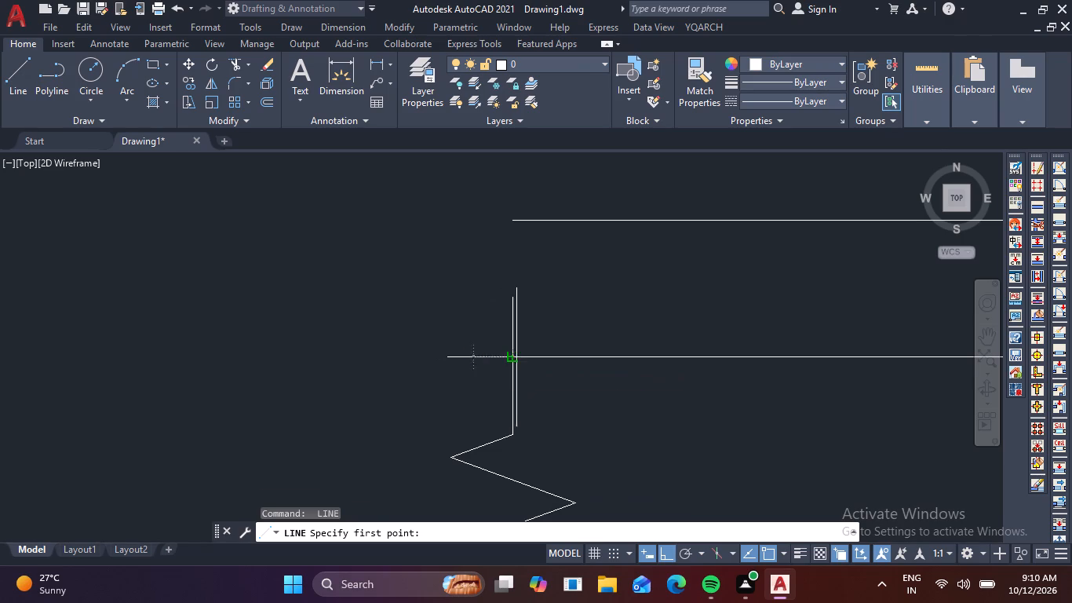
text(200)
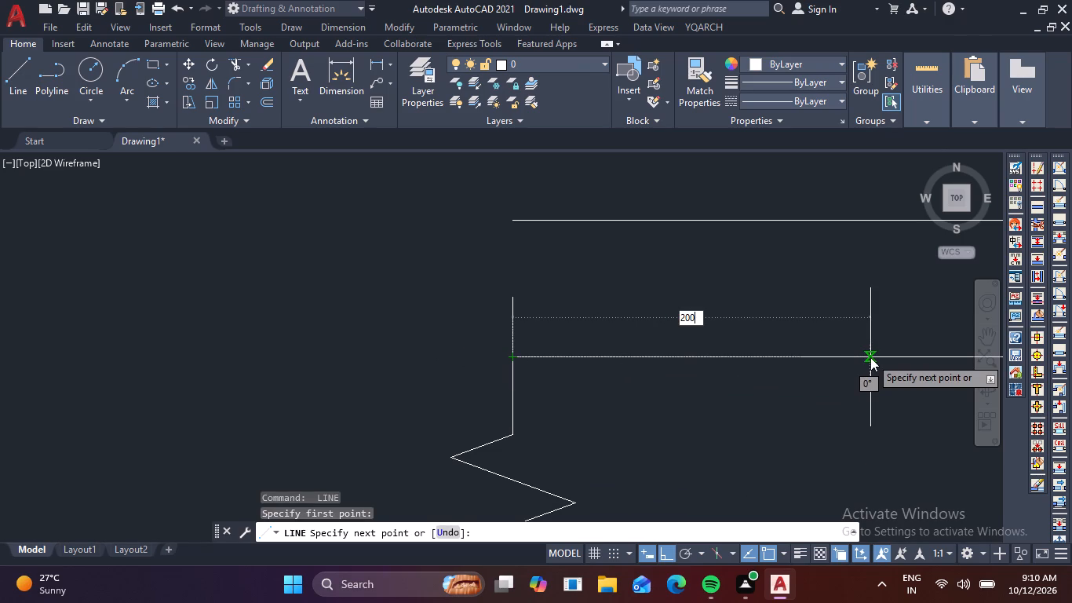
key(Return)
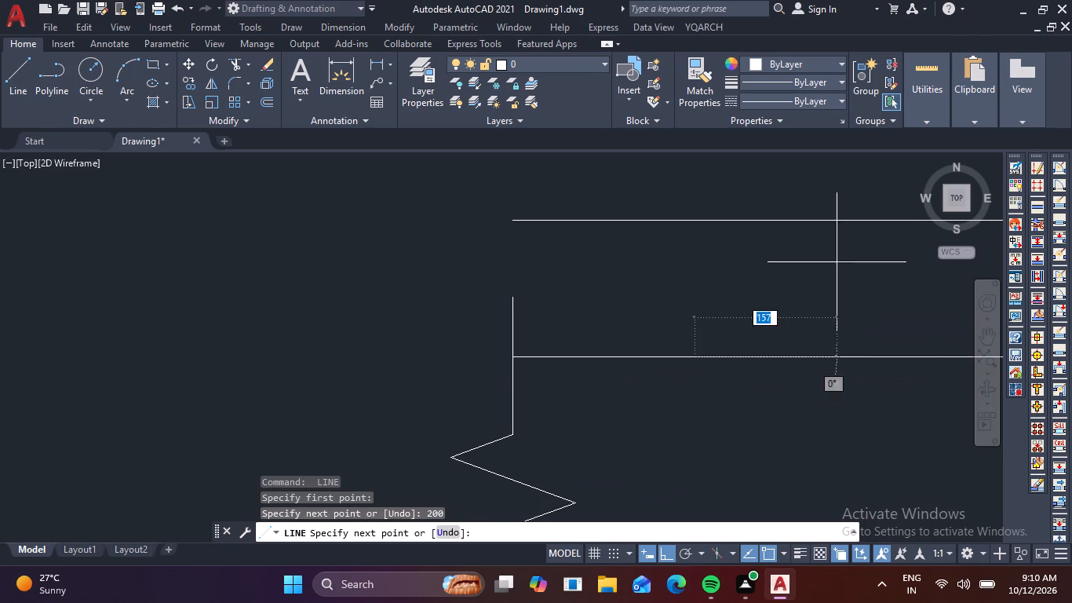
click(695, 218)
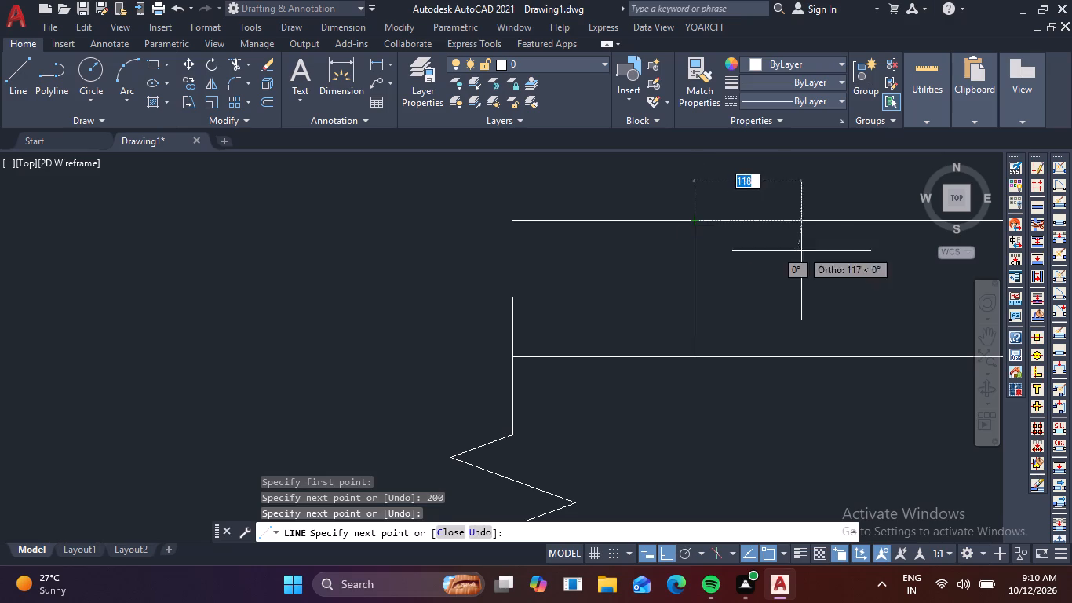
key(Escape)
Draw a line 200 mm inward from the second-lowest line's right end, continuing vertically up to the line above.
scroll(796, 298, down, 3)
middle_drag(836, 309, 285, 285)
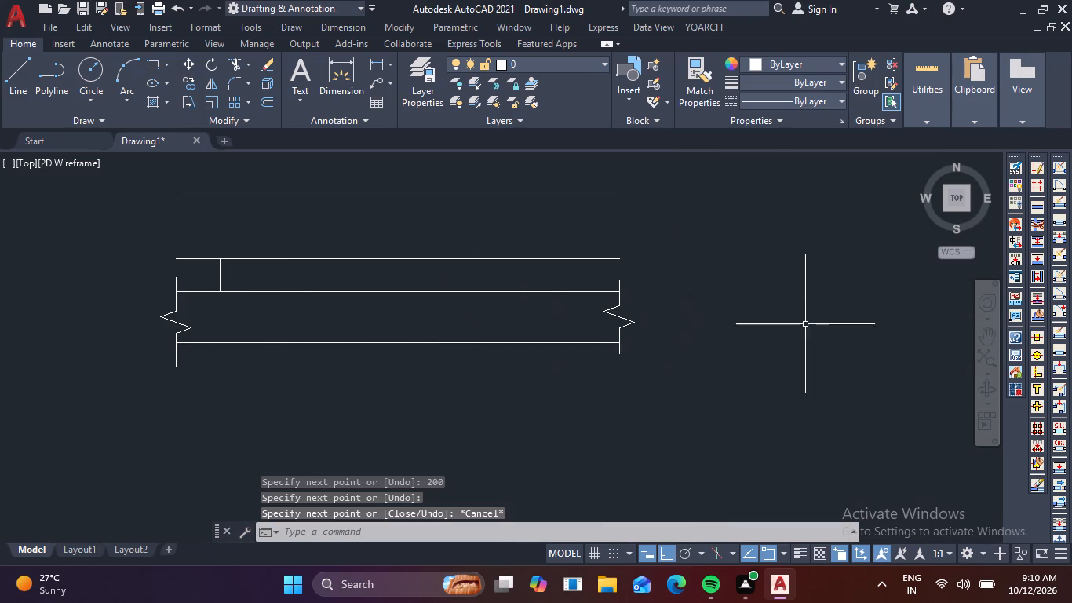
text(l)
key(space)
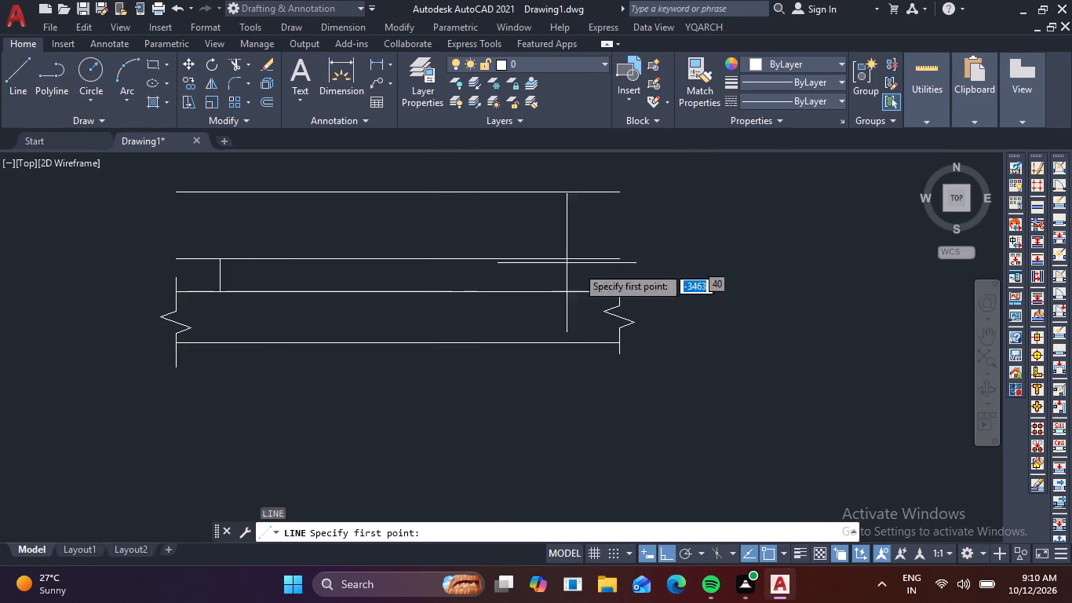
scroll(641, 292, up, 4)
click(463, 298)
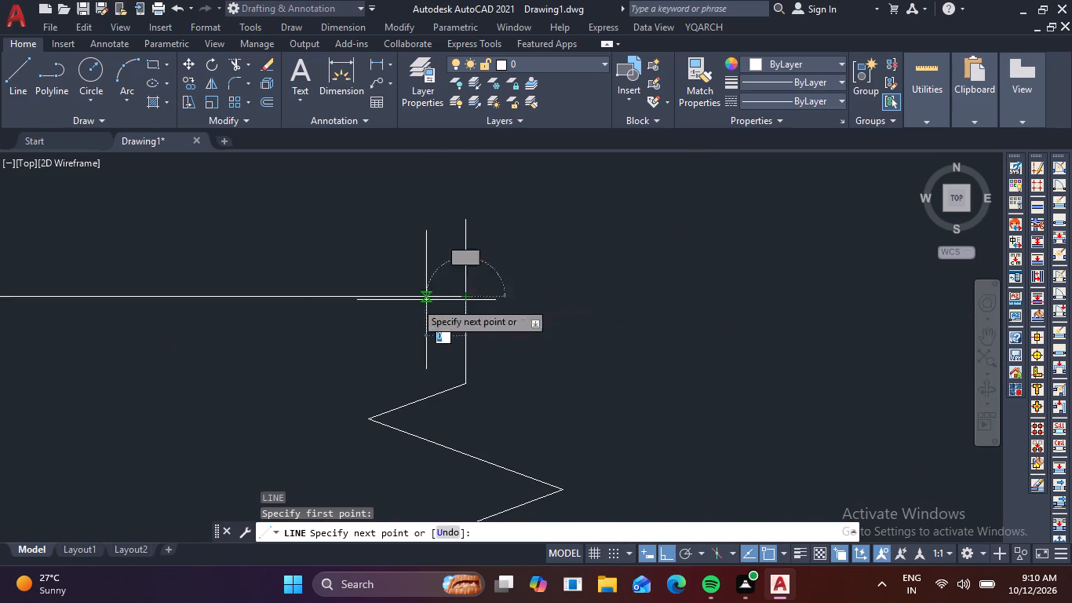
middle_drag(219, 313, 672, 405)
text(200)
key(Return)
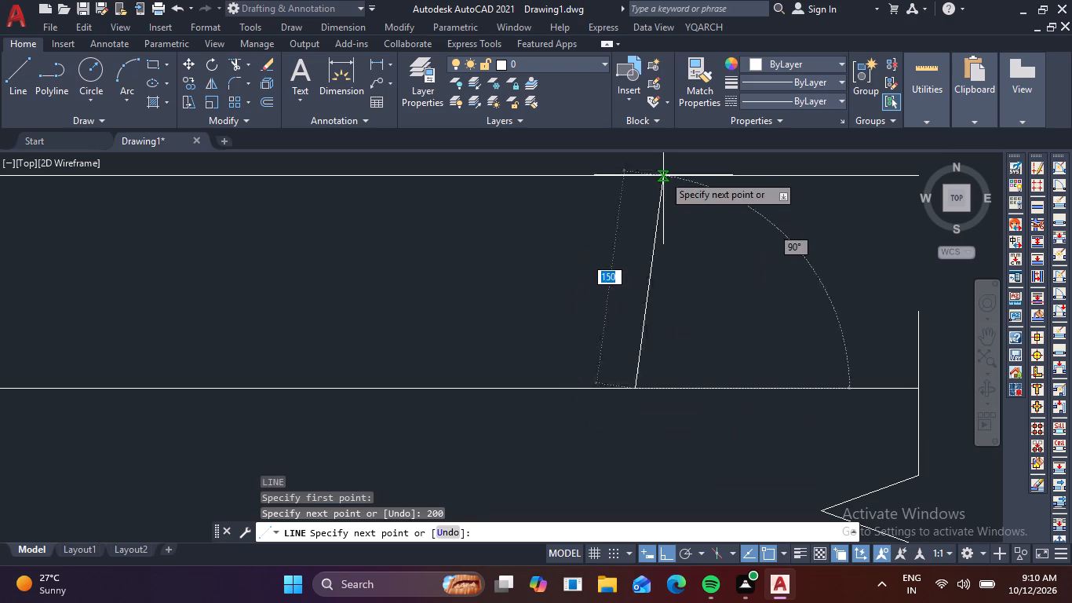
click(634, 172)
key(Escape)
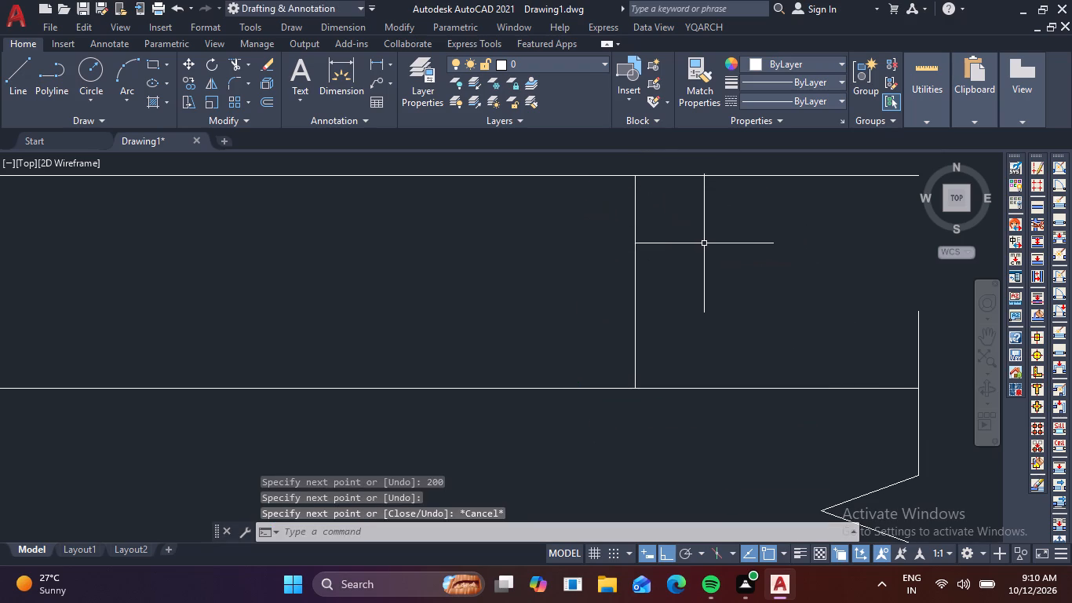
Trim both outer ends of the third line from the bottom back to the two short vertical lines.
scroll(704, 243, down, 4)
text(tr)
key(space)
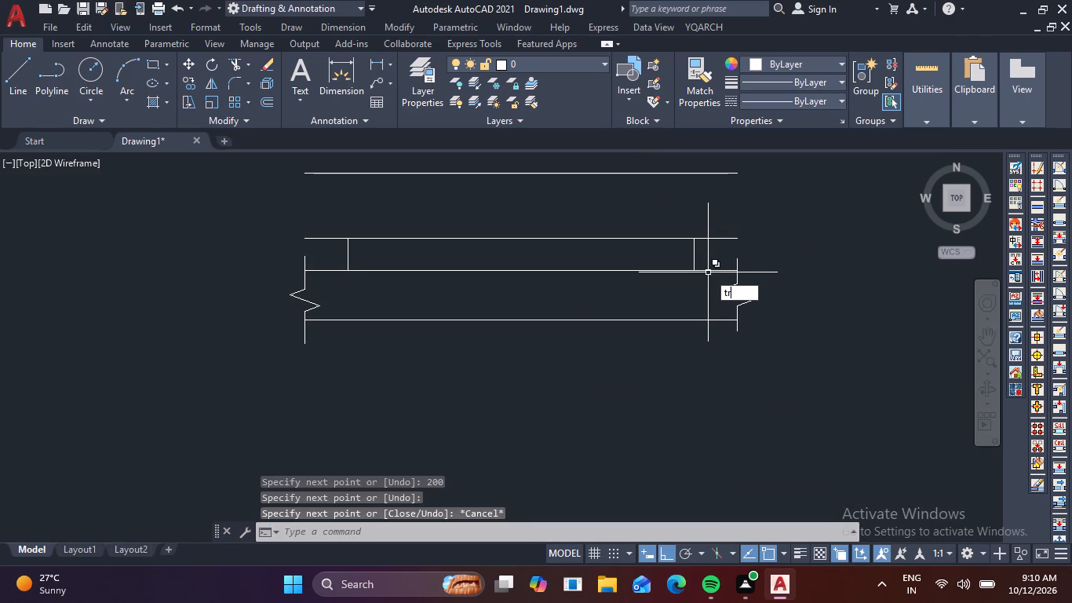
drag(719, 243, 721, 216)
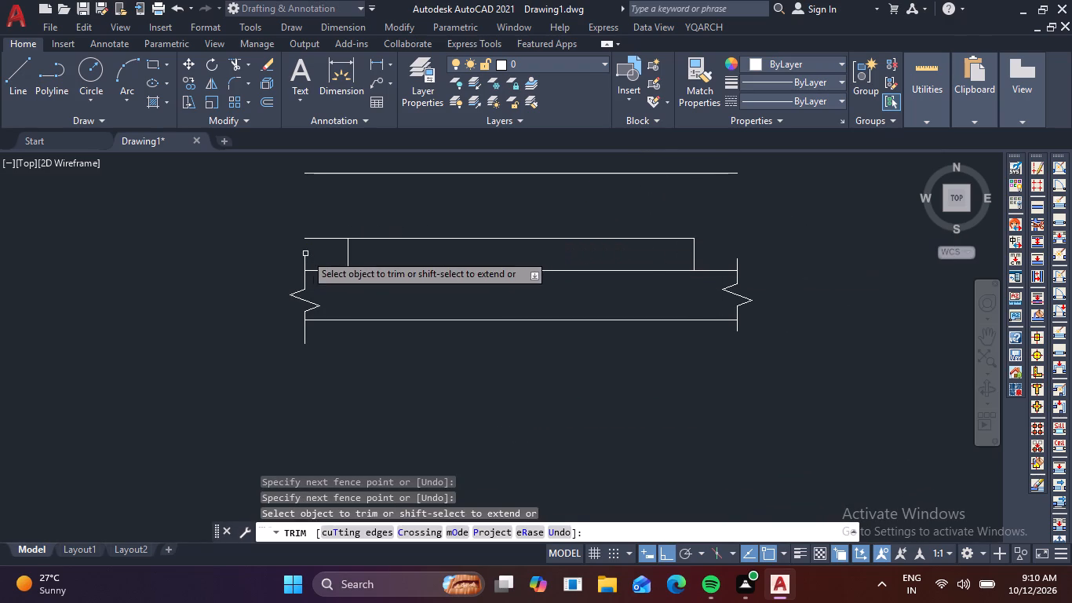
drag(320, 251, 337, 227)
key(Escape)
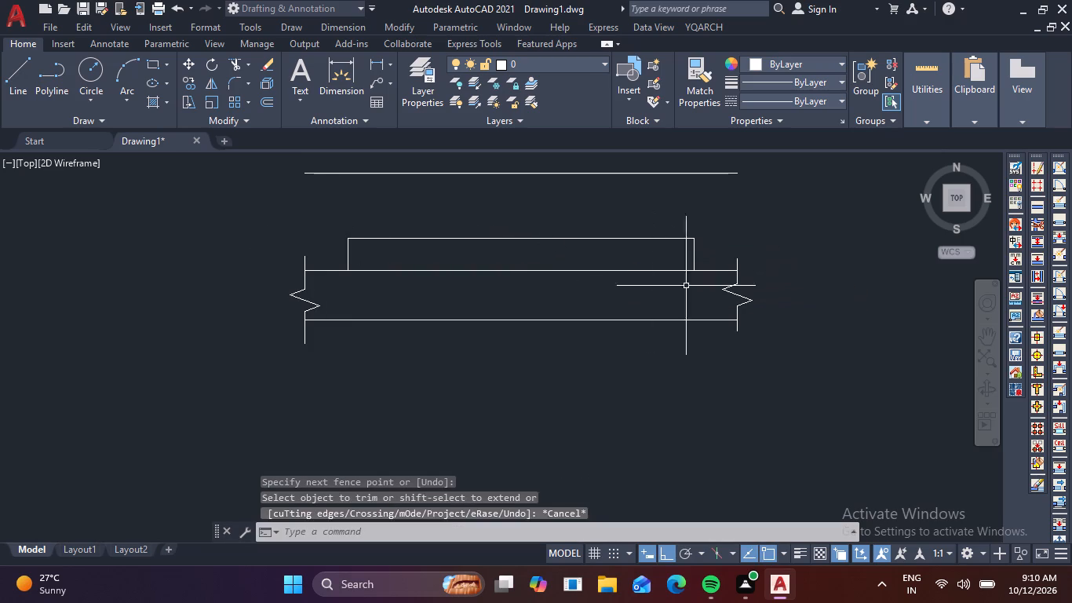
key(Escape)
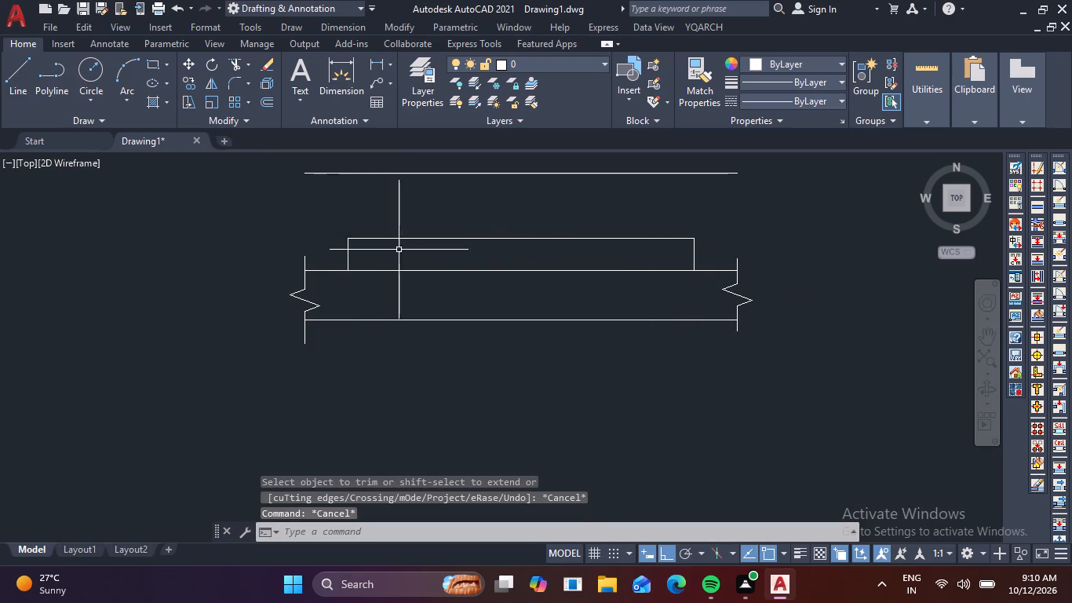
Erase the two 200 mm construction segments overlapping the ends of the second-lowest line.
click(326, 272)
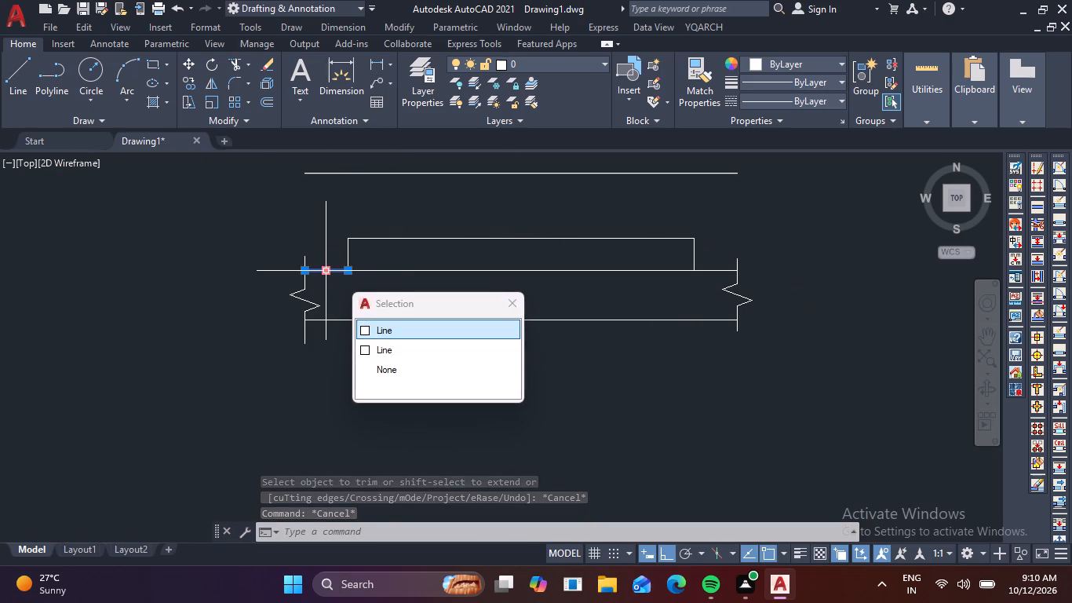
key(Delete)
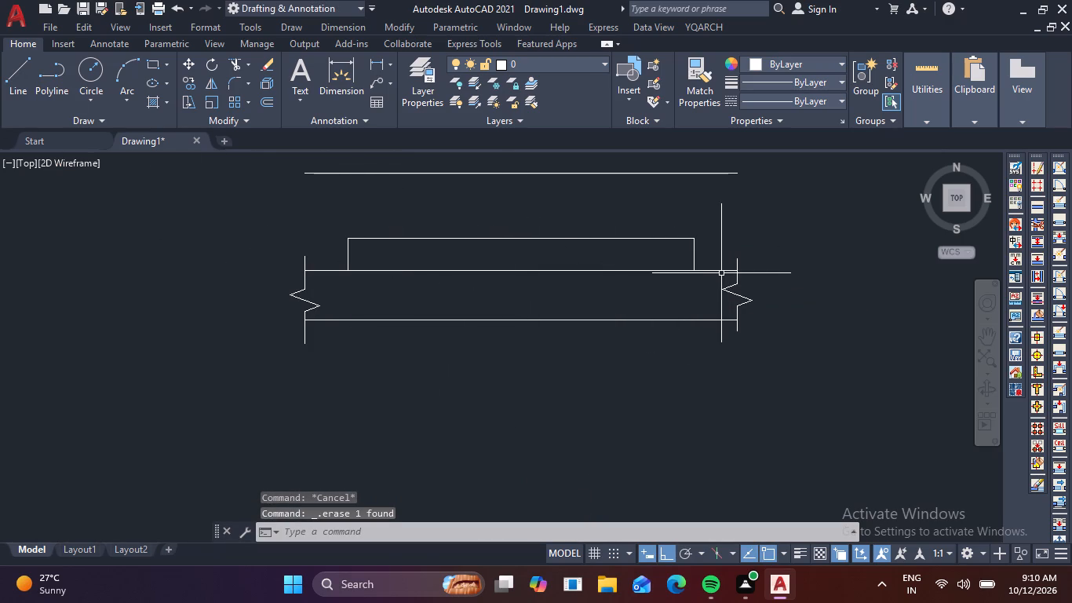
click(724, 269)
key(Delete)
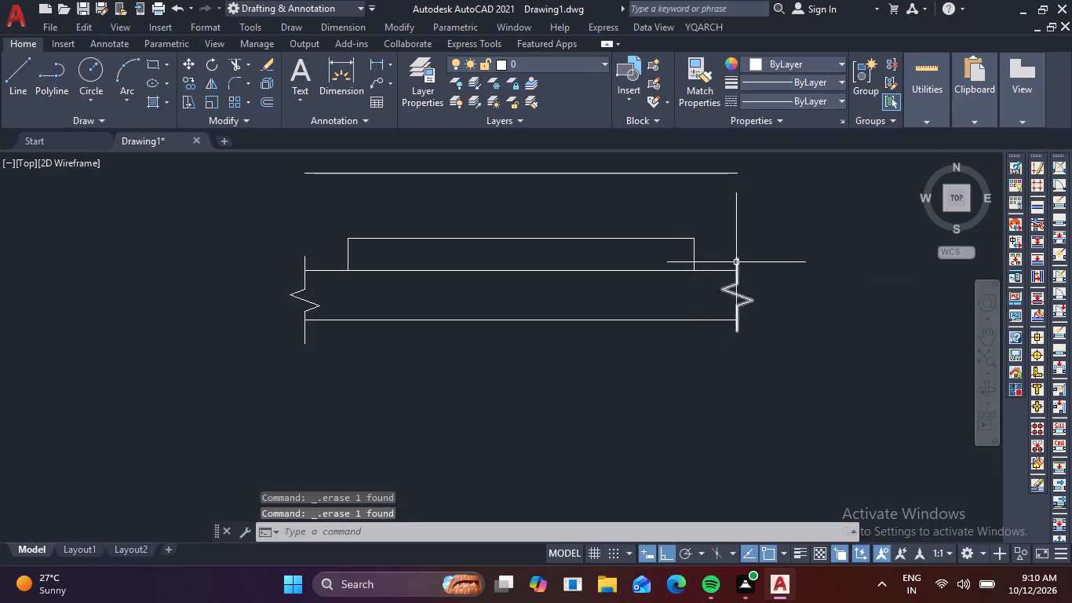
Draw a line 200 mm inward from the second tier's top-right corner, continuing vertically up to the topmost line.
text(l)
key(space)
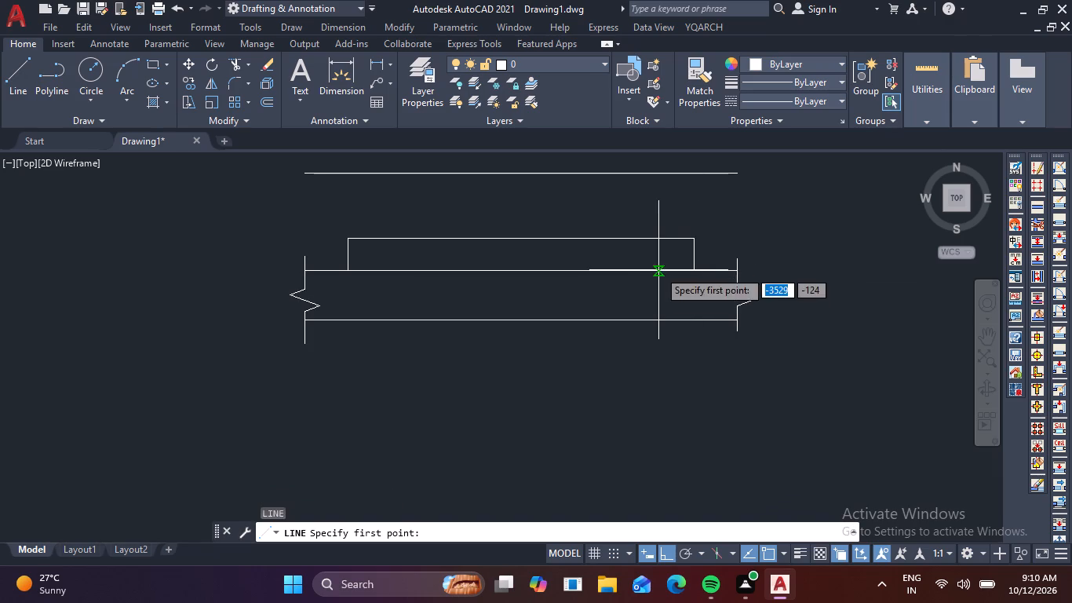
scroll(721, 220, up, 1)
click(677, 251)
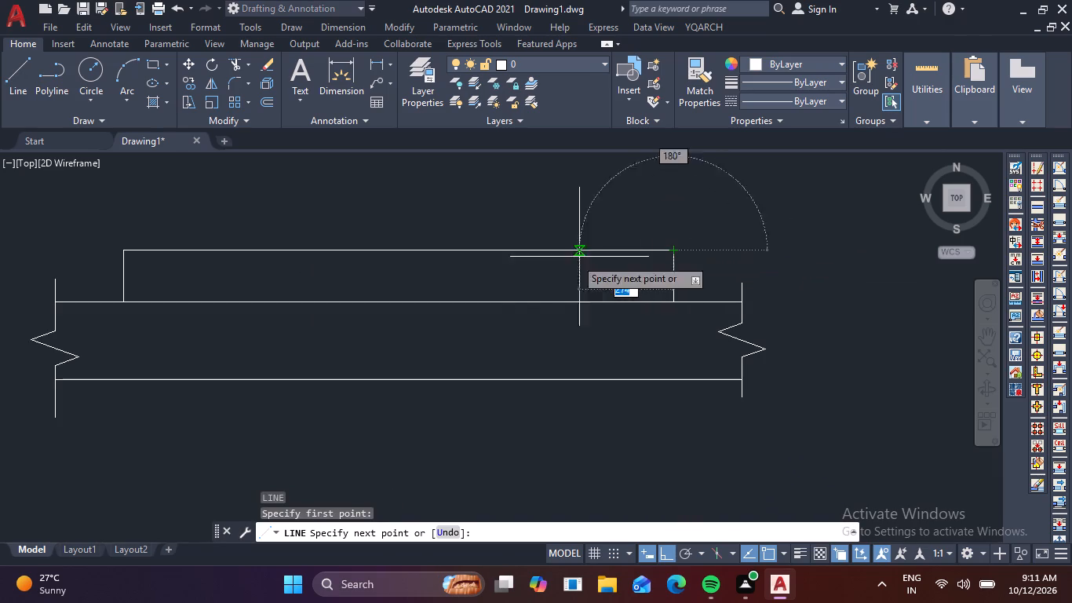
text(200)
key(Return)
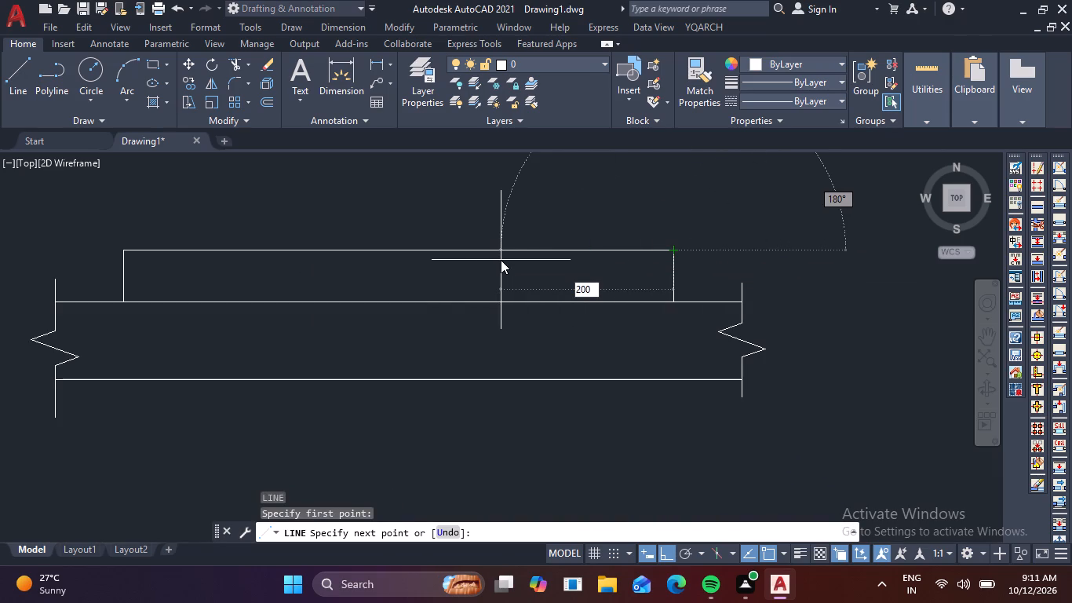
middle_drag(558, 167, 552, 286)
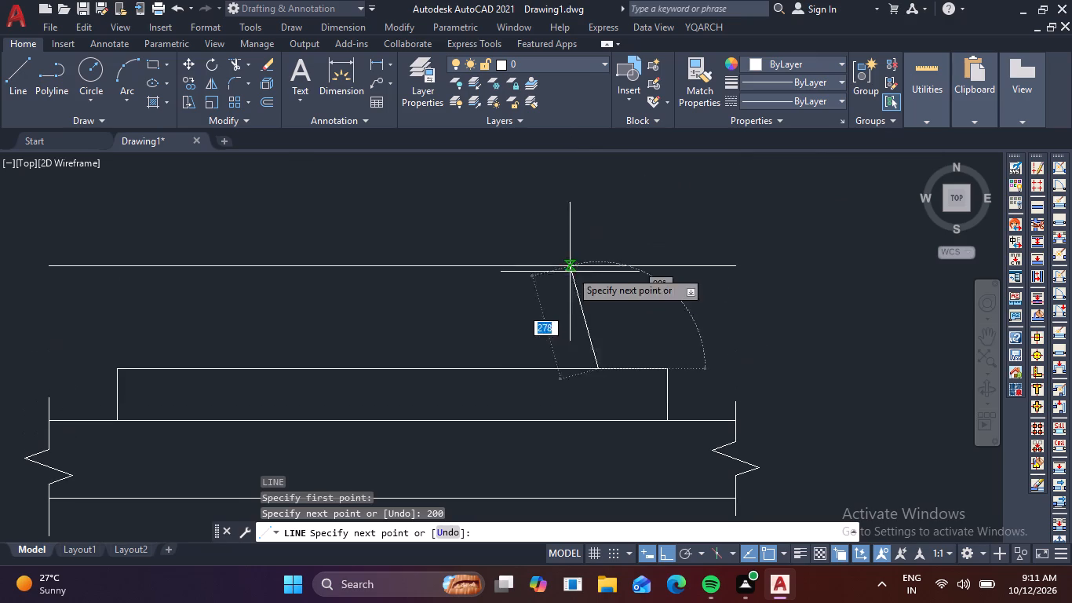
click(598, 263)
key(Escape)
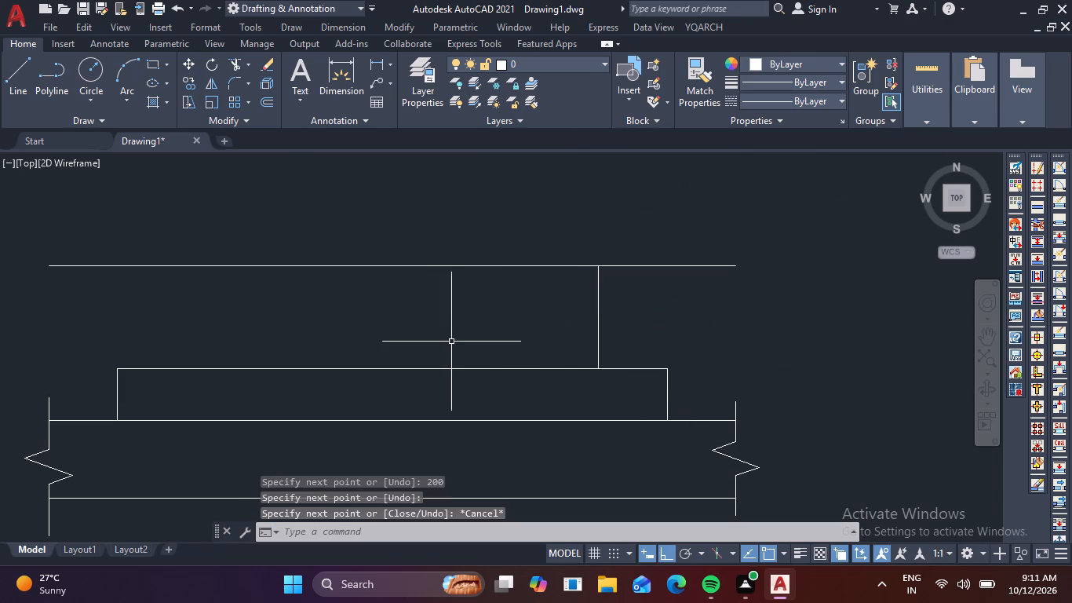
Draw a line 200 mm inward from the second tier's top-left corner, continuing vertically up to the topmost line.
text(l)
key(space)
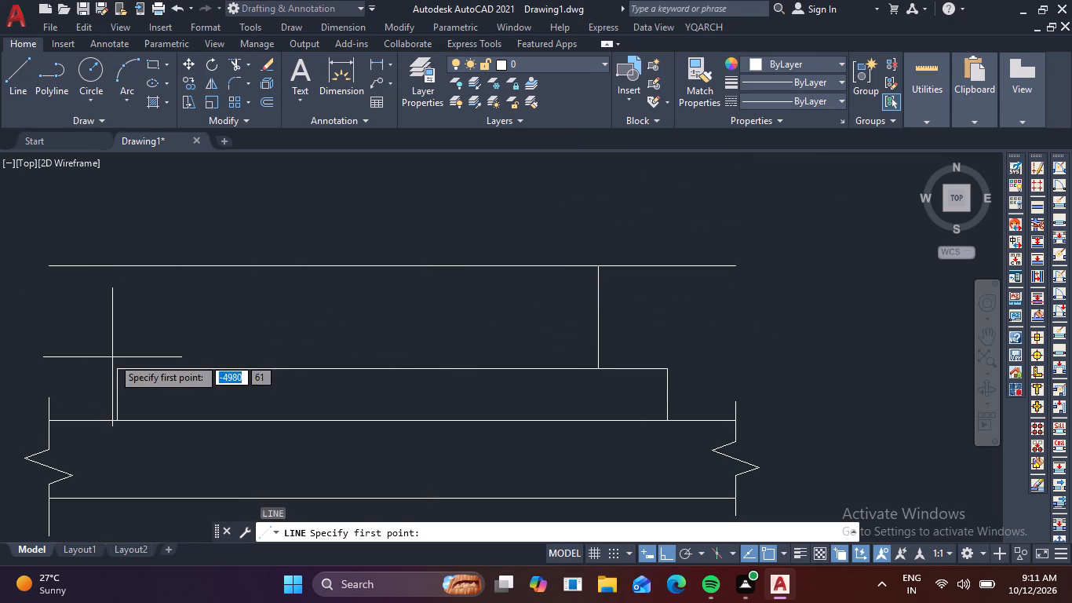
click(120, 365)
text(200)
key(space)
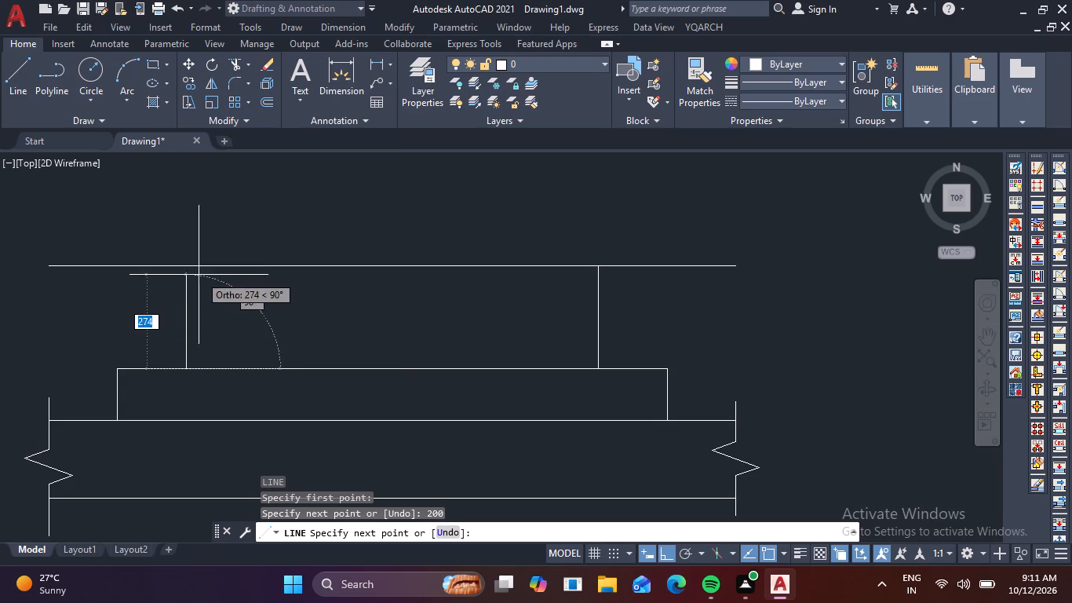
click(187, 267)
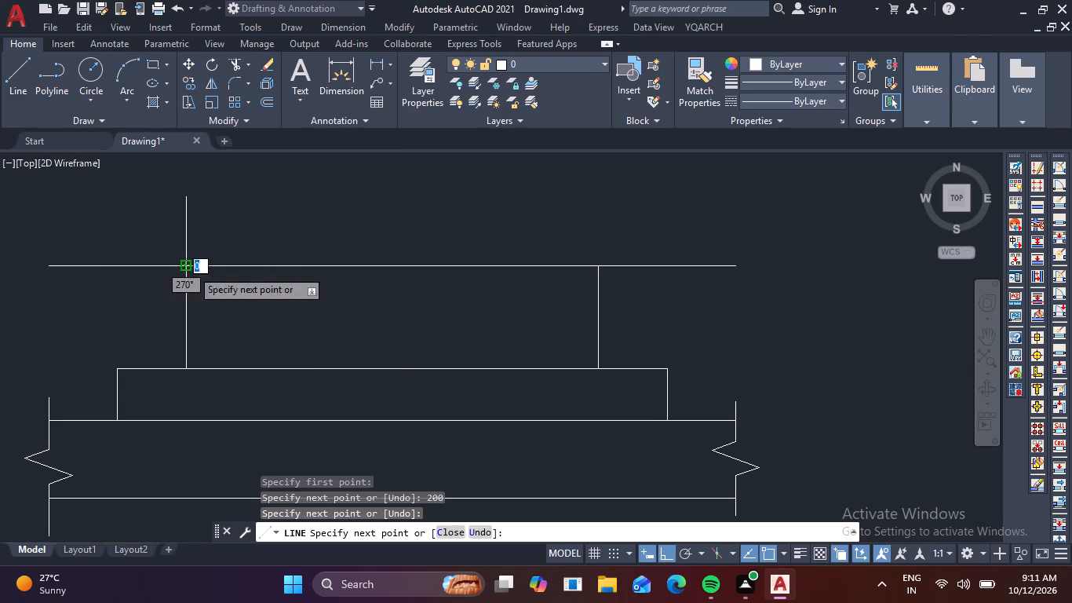
key(Escape)
Trim both outer ends of the topmost line back to the two new vertical lines.
key(t)
key(r)
key(space)
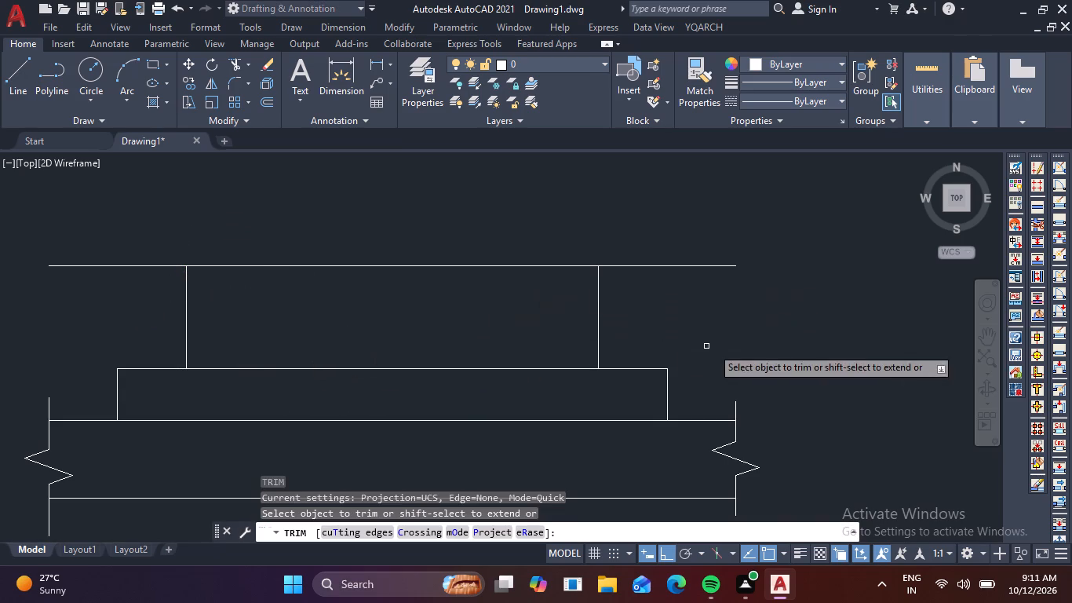
drag(716, 327, 724, 177)
drag(144, 335, 185, 233)
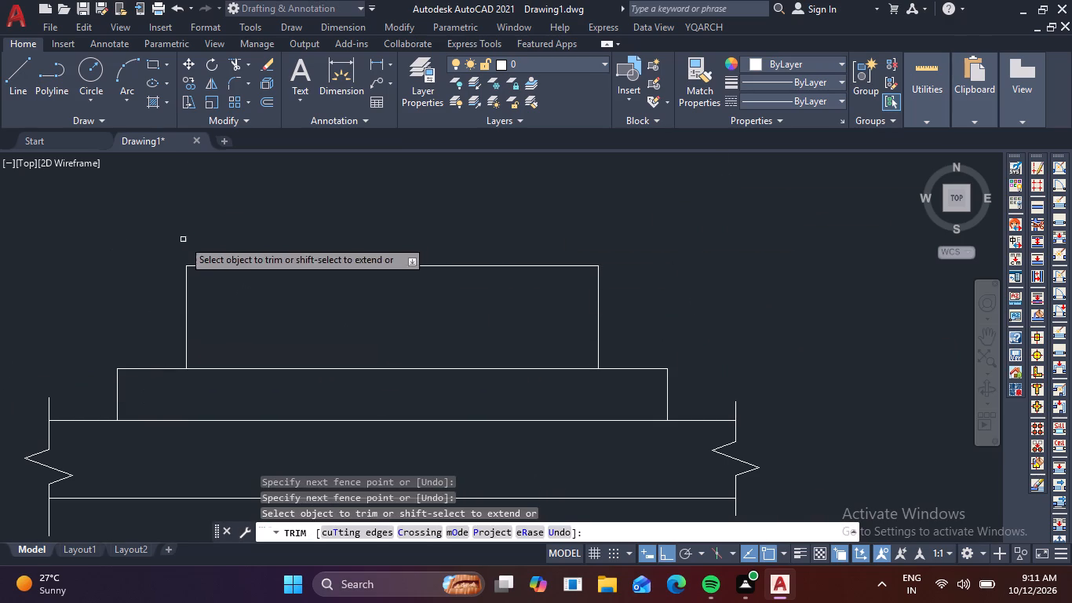
key(Escape)
key(Escape)
key(Escape)
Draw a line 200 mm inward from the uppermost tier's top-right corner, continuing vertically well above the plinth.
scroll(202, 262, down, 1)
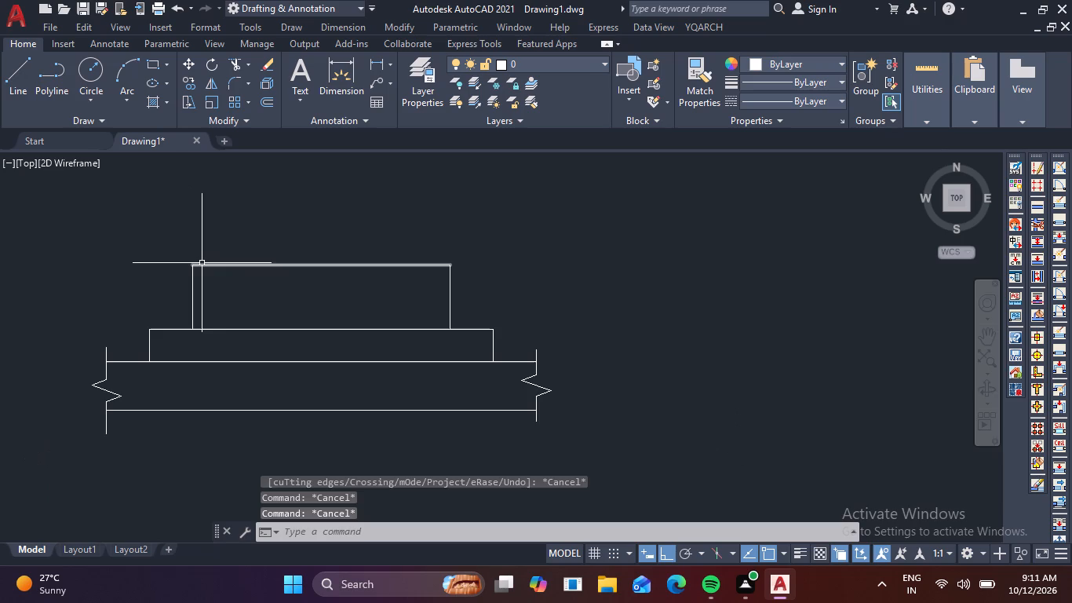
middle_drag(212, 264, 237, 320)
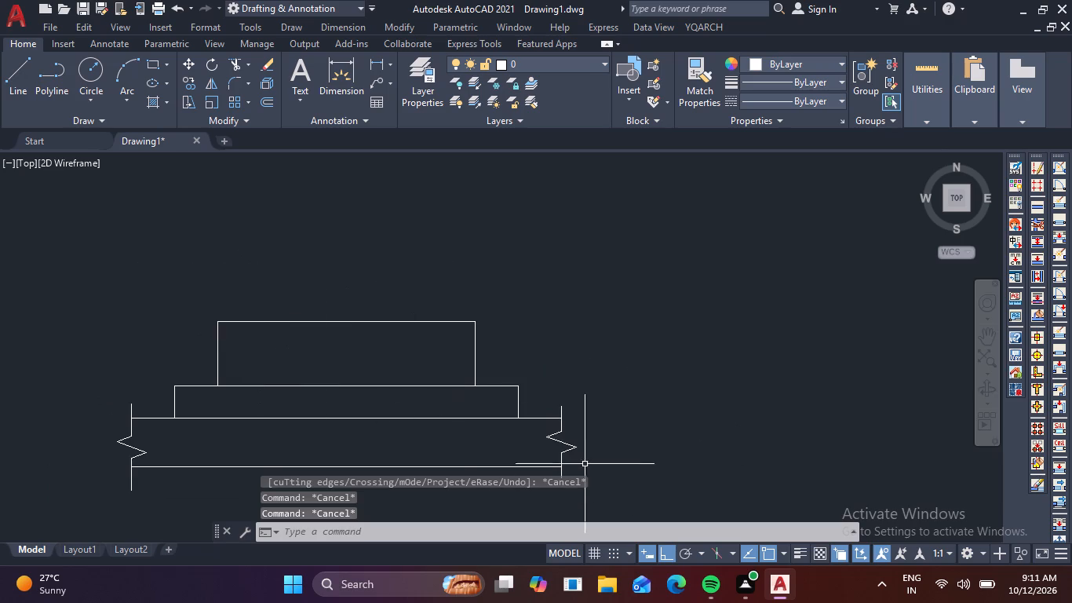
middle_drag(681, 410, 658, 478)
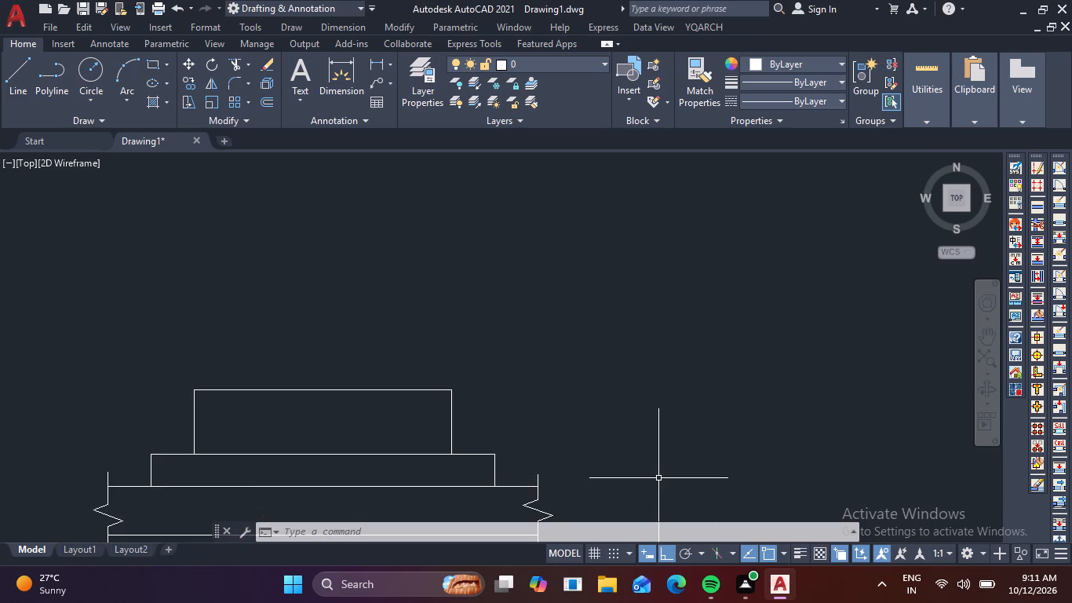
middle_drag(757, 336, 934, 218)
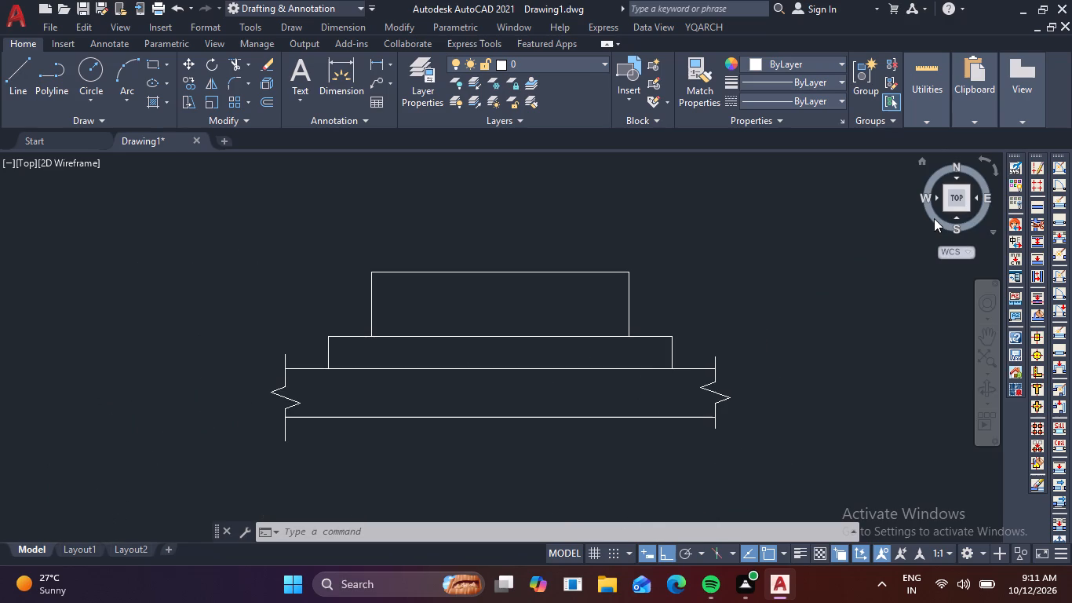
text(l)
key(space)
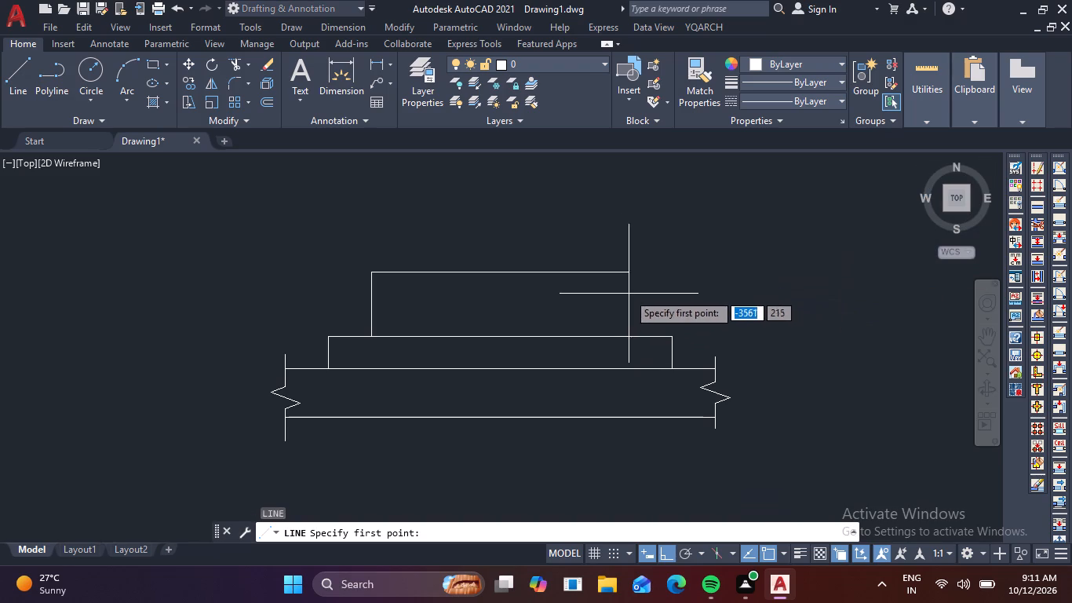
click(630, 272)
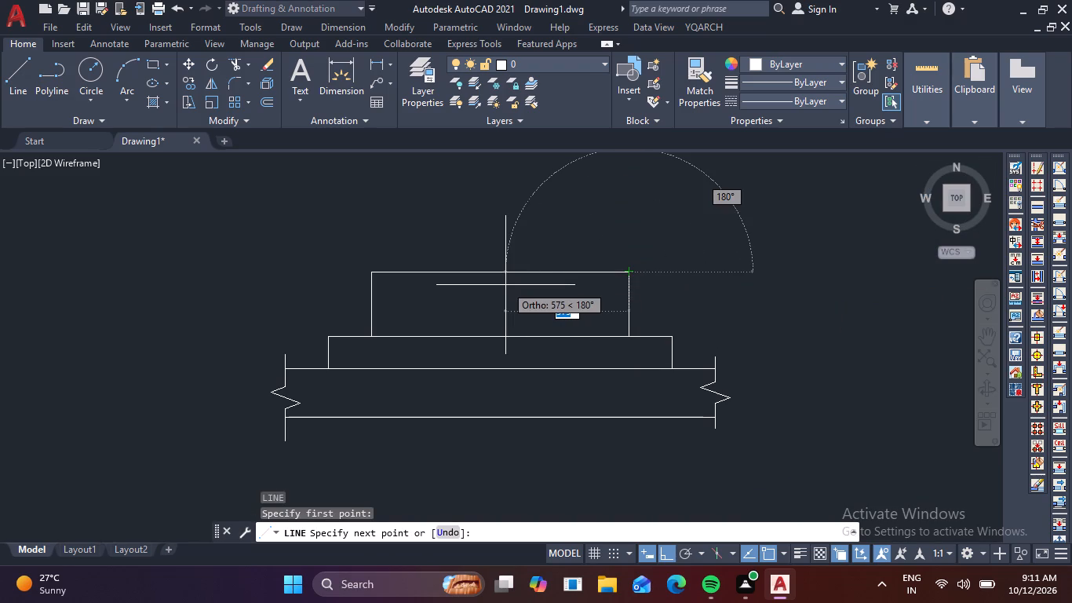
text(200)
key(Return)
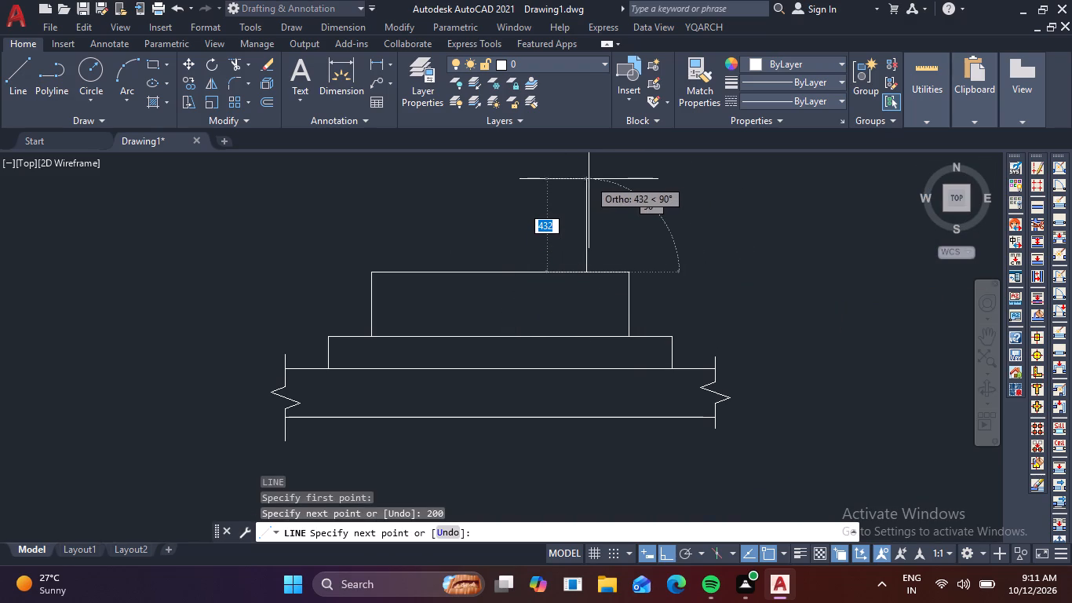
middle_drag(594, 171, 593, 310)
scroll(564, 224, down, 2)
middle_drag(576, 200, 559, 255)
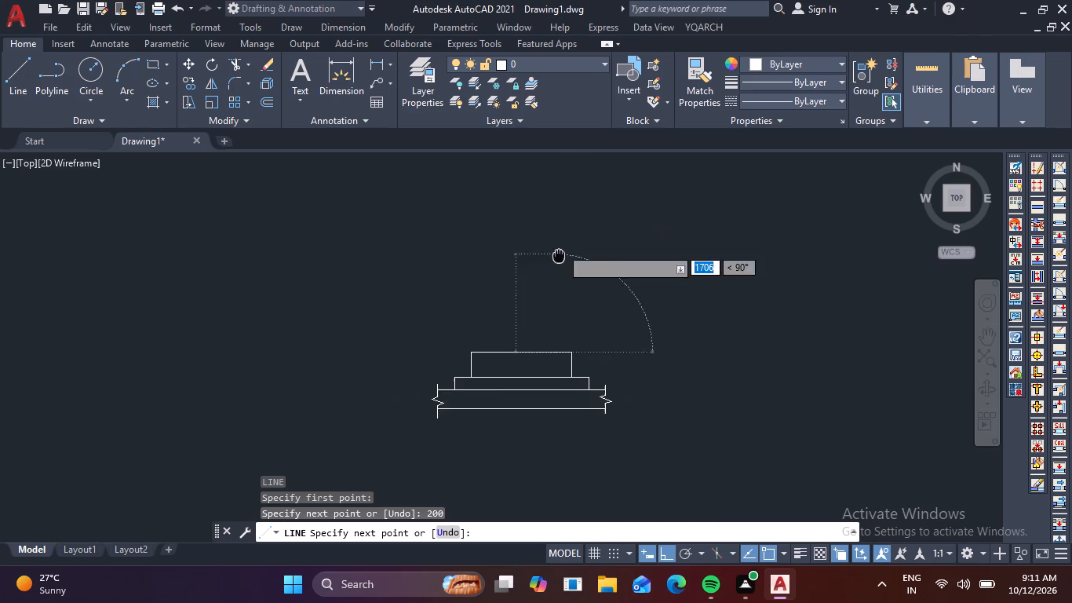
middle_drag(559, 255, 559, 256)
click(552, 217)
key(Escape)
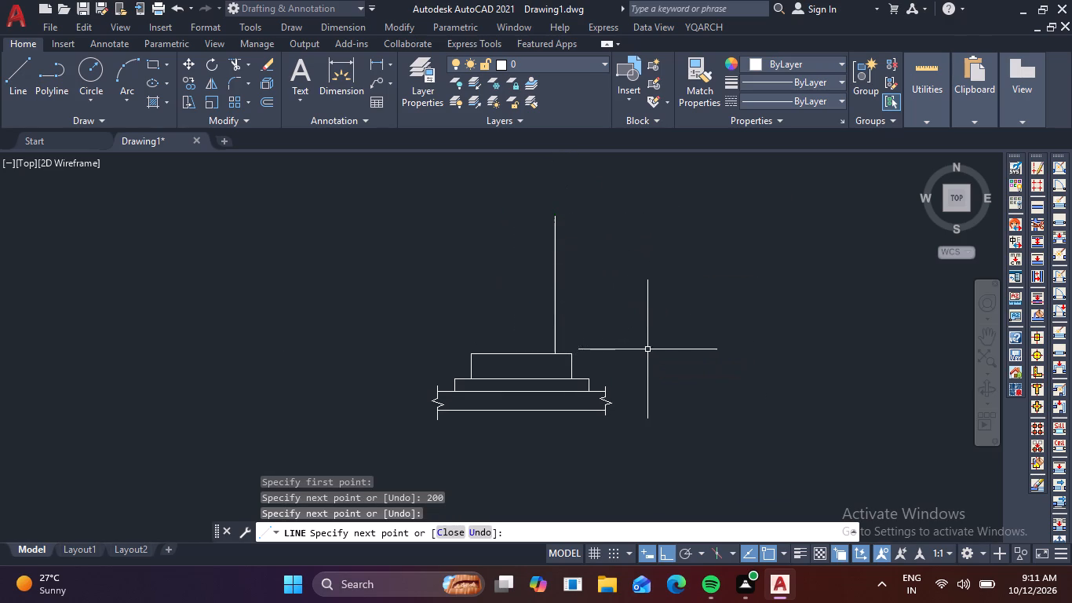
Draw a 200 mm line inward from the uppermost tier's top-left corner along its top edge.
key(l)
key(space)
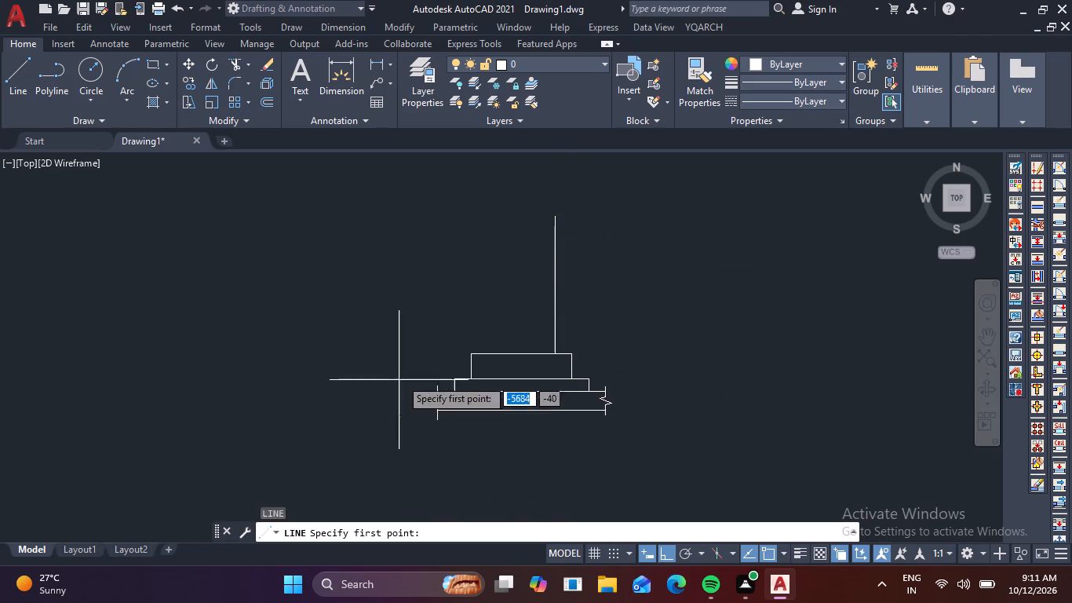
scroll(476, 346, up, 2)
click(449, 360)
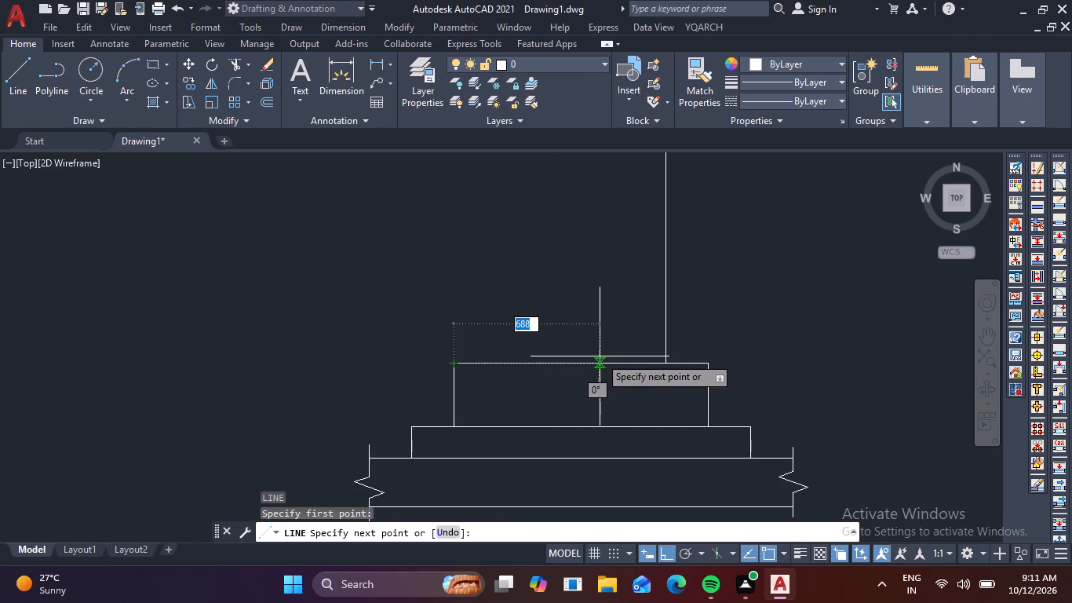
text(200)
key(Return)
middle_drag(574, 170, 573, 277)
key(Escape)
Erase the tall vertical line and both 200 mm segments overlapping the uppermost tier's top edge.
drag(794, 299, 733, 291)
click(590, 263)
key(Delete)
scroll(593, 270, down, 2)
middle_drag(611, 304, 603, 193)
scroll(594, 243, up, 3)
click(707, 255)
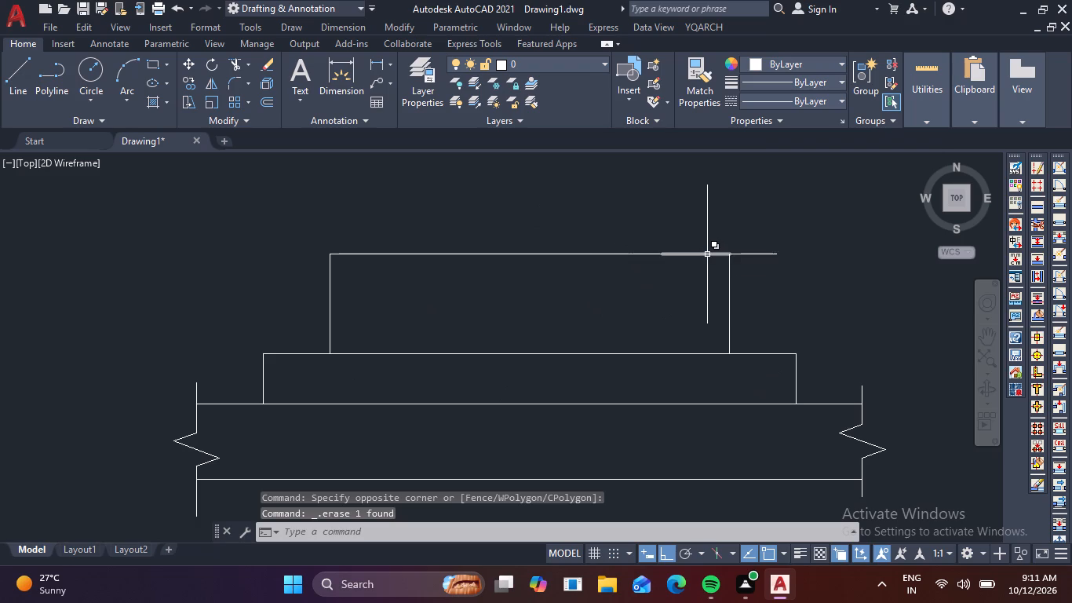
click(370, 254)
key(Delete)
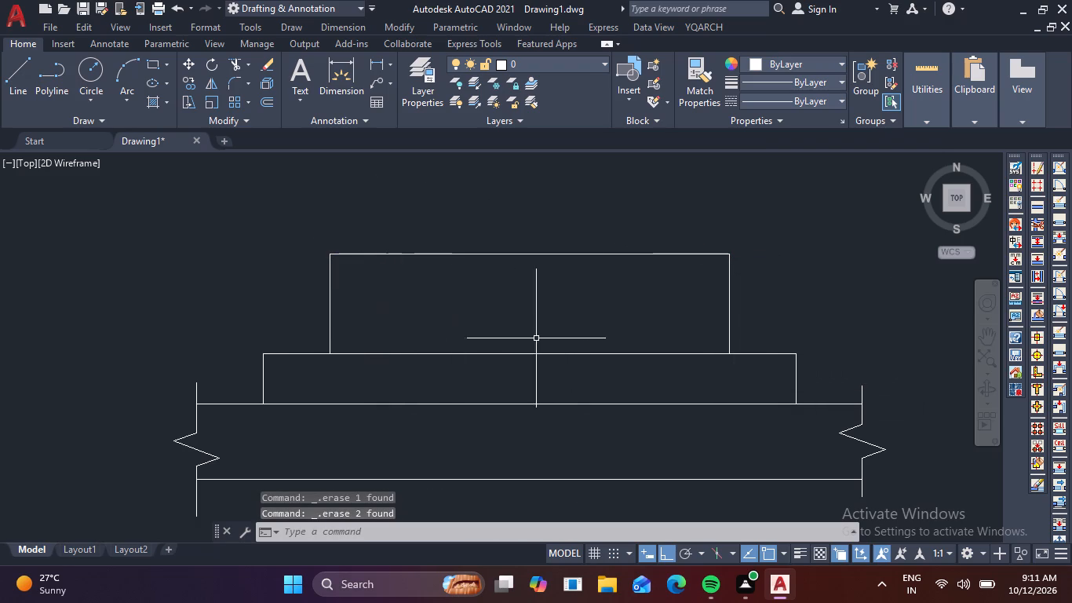
Draw a line 300 mm inward from the uppermost tier's top-right corner, continuing vertically well above the plinth.
scroll(359, 257, up, 1)
middle_drag(359, 283, 368, 242)
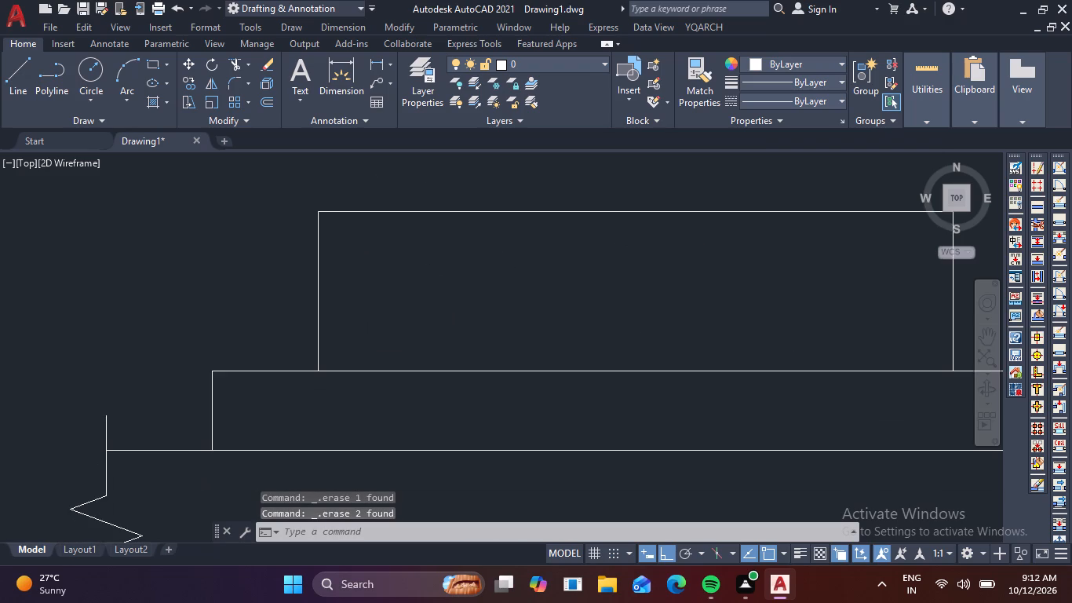
middle_drag(368, 242, 305, 283)
key(l)
key(space)
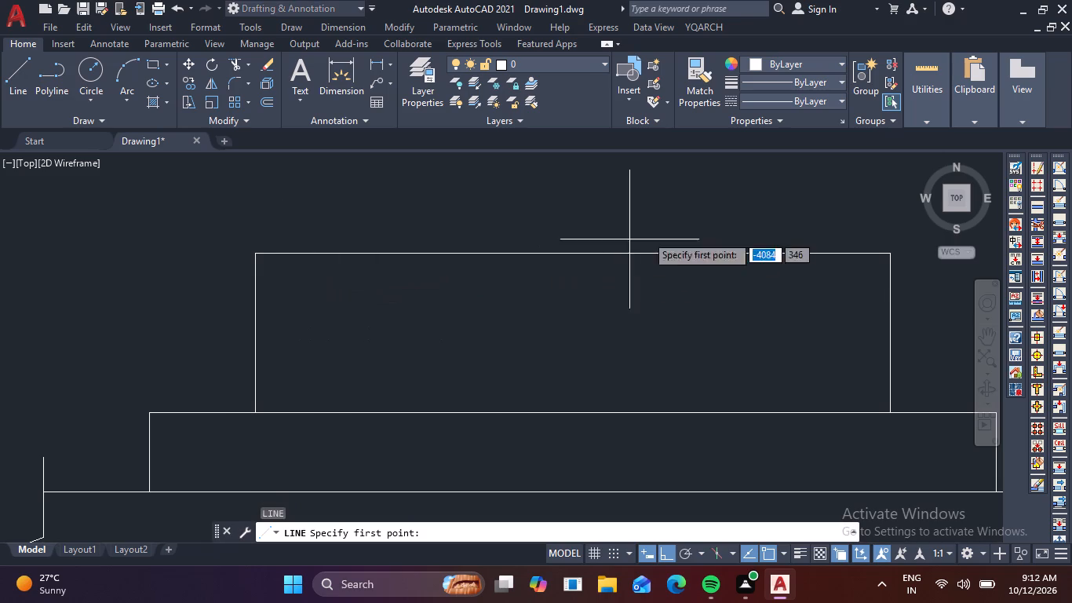
click(886, 253)
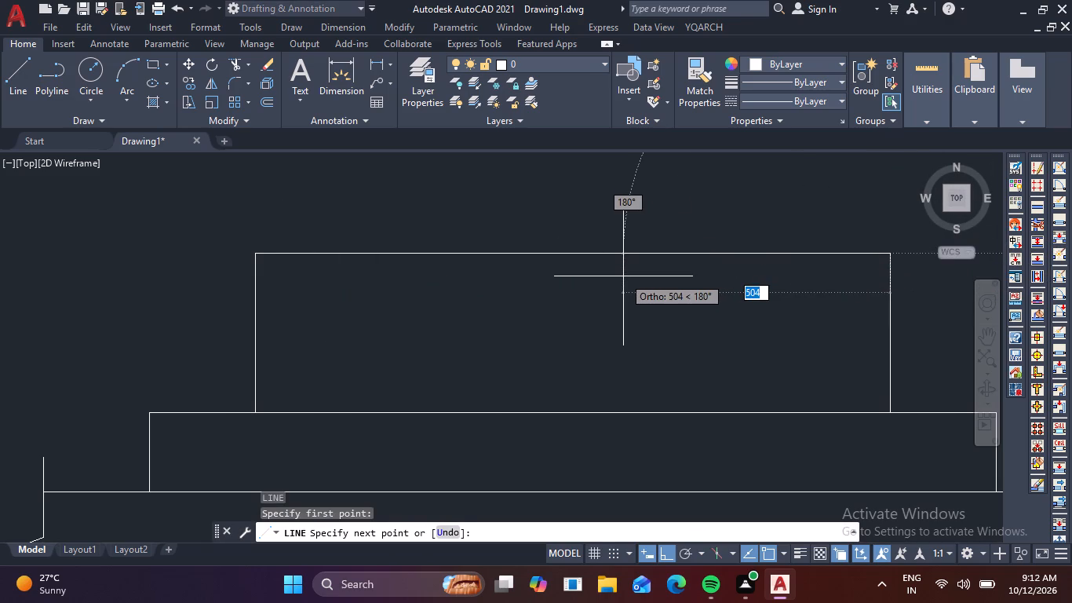
key(3)
text(00)
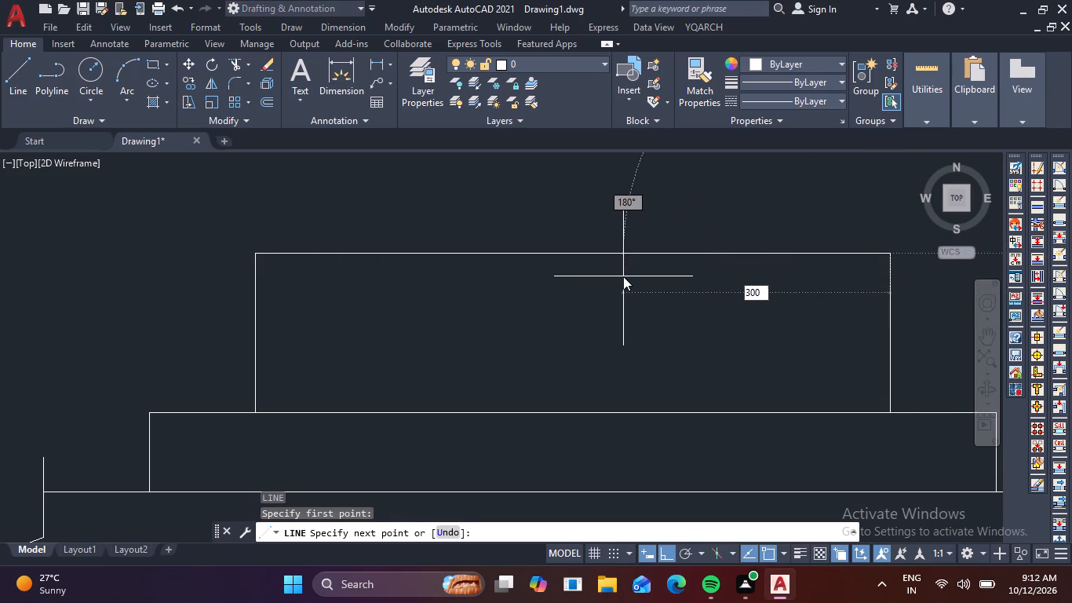
key(Return)
middle_drag(658, 175, 583, 298)
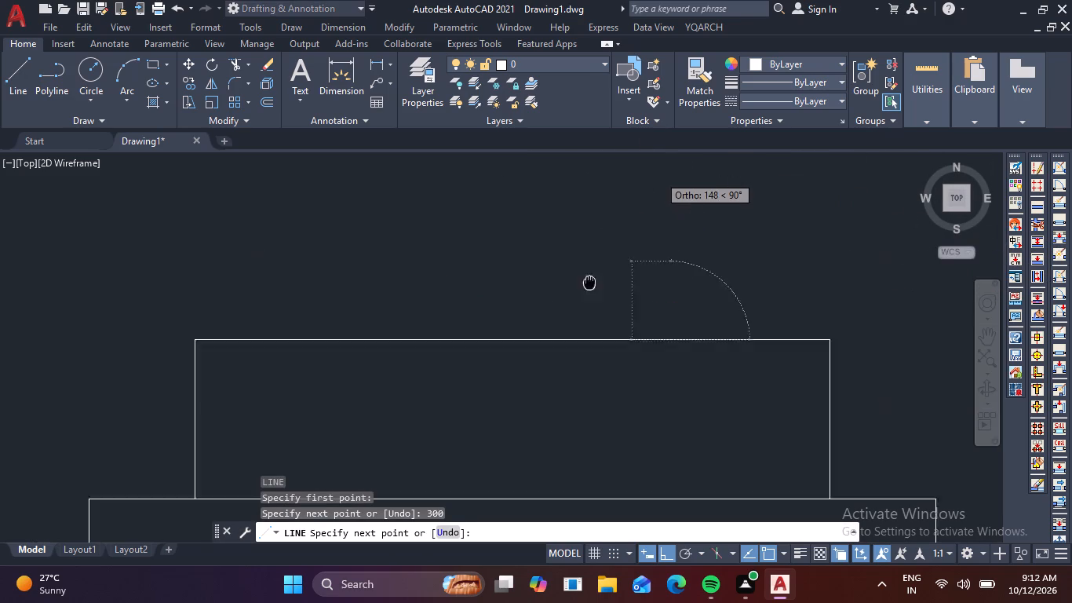
middle_drag(583, 298, 451, 508)
scroll(532, 217, down, 3)
middle_drag(538, 202, 535, 207)
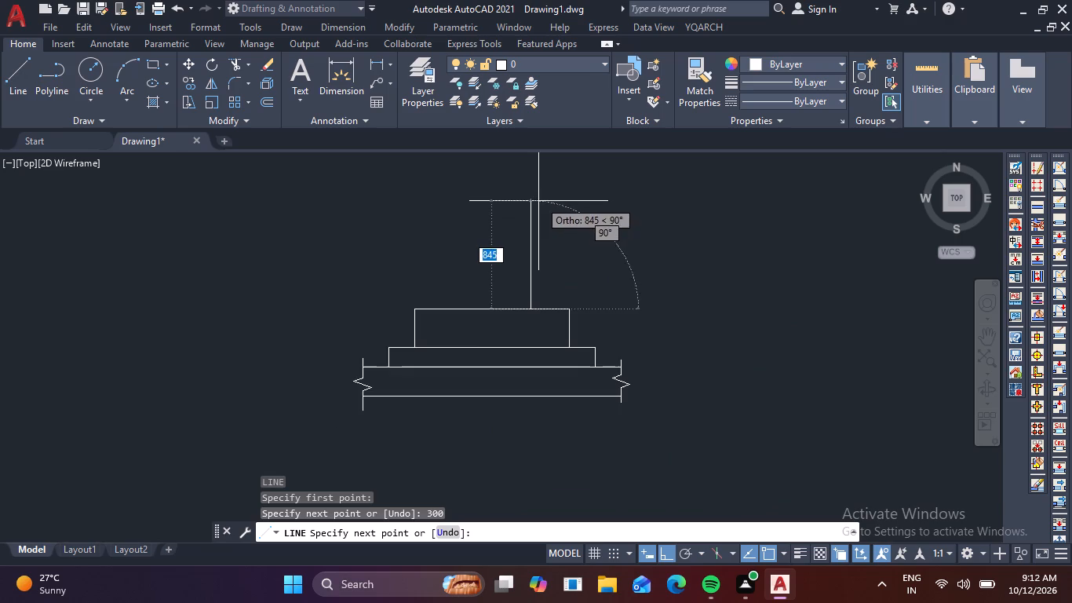
middle_drag(535, 207, 520, 258)
click(516, 190)
key(Escape)
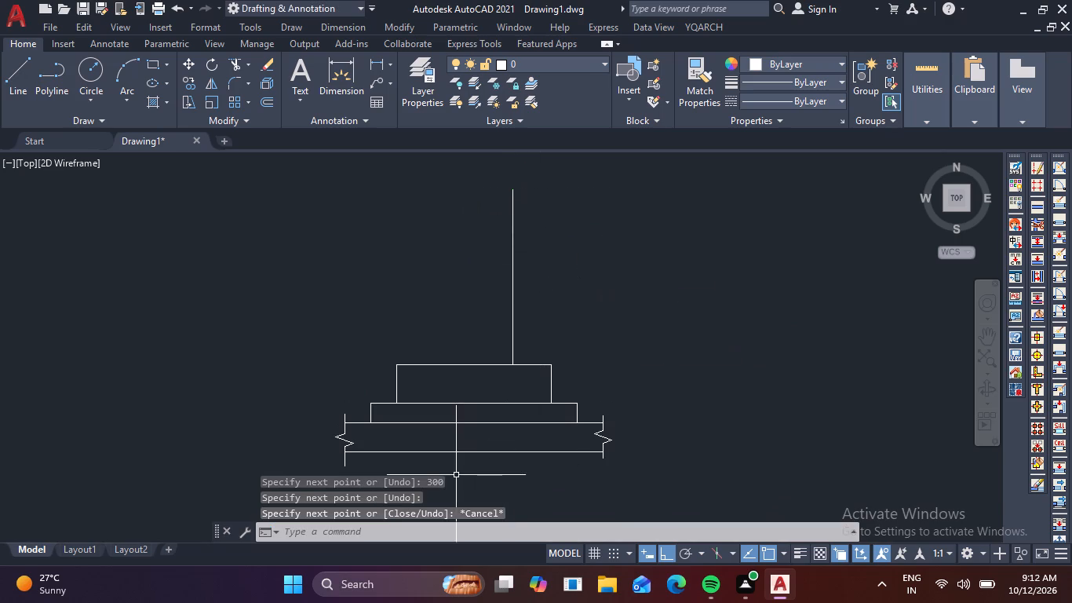
Draw a line 300 mm inward from the uppermost tier's top-left corner, continuing vertically to the height of the existing tall line.
key(l)
key(space)
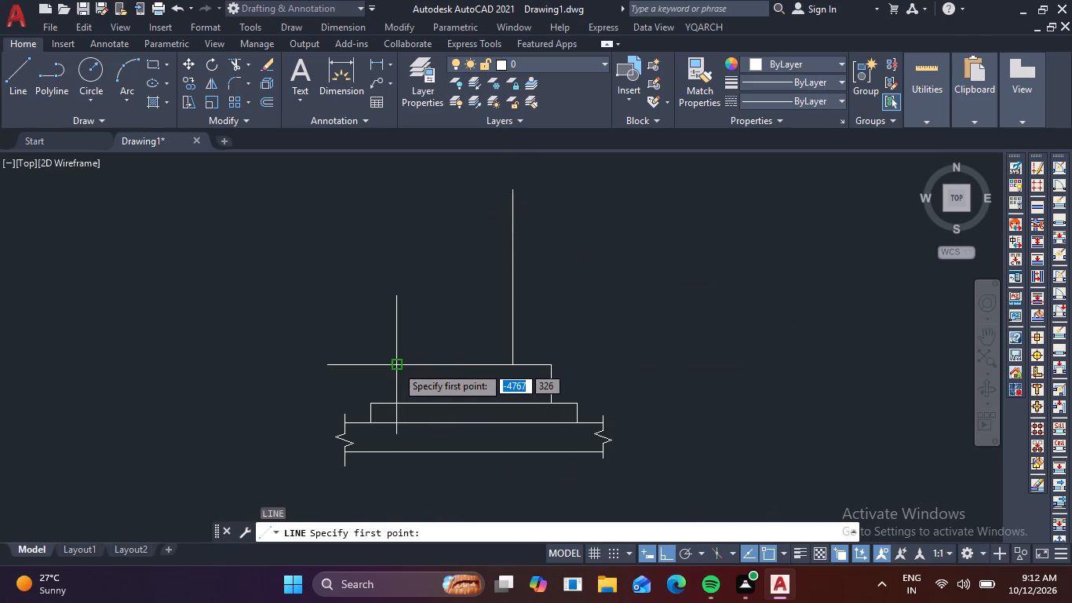
click(395, 367)
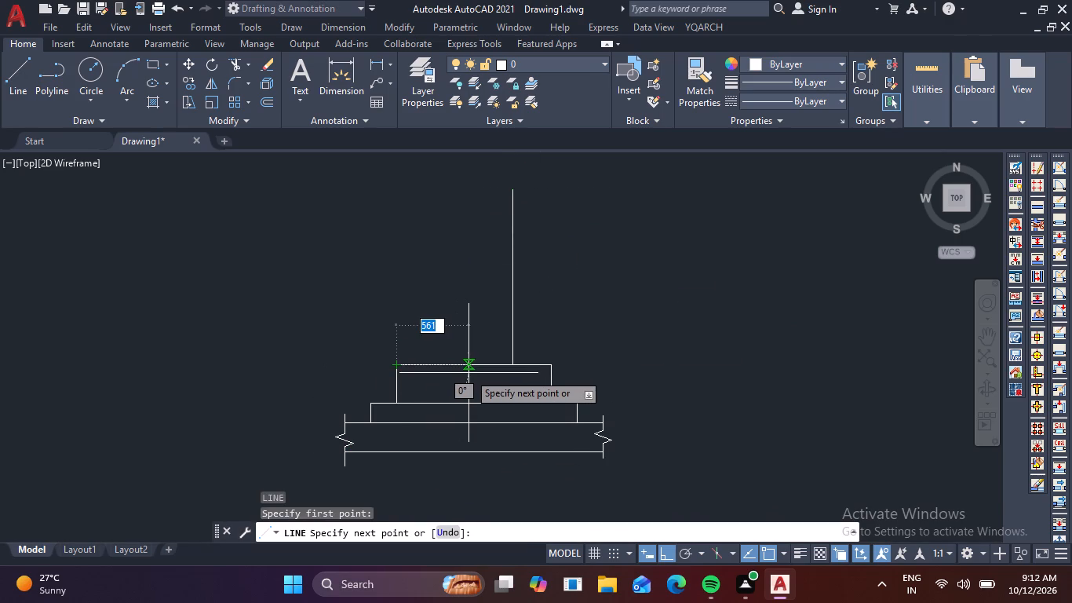
text(300)
key(Return)
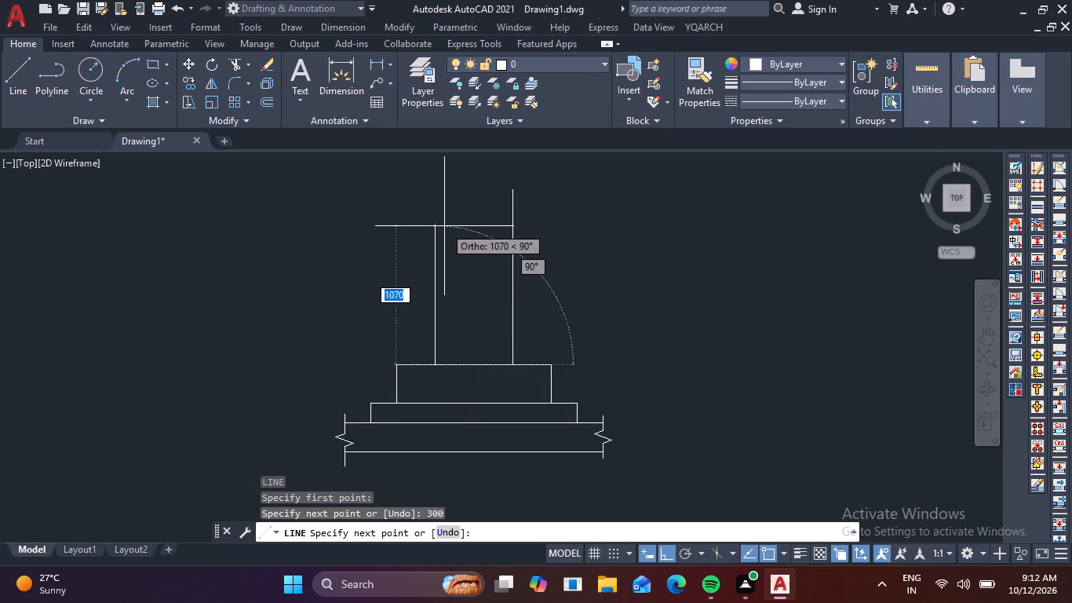
middle_drag(444, 226, 461, 273)
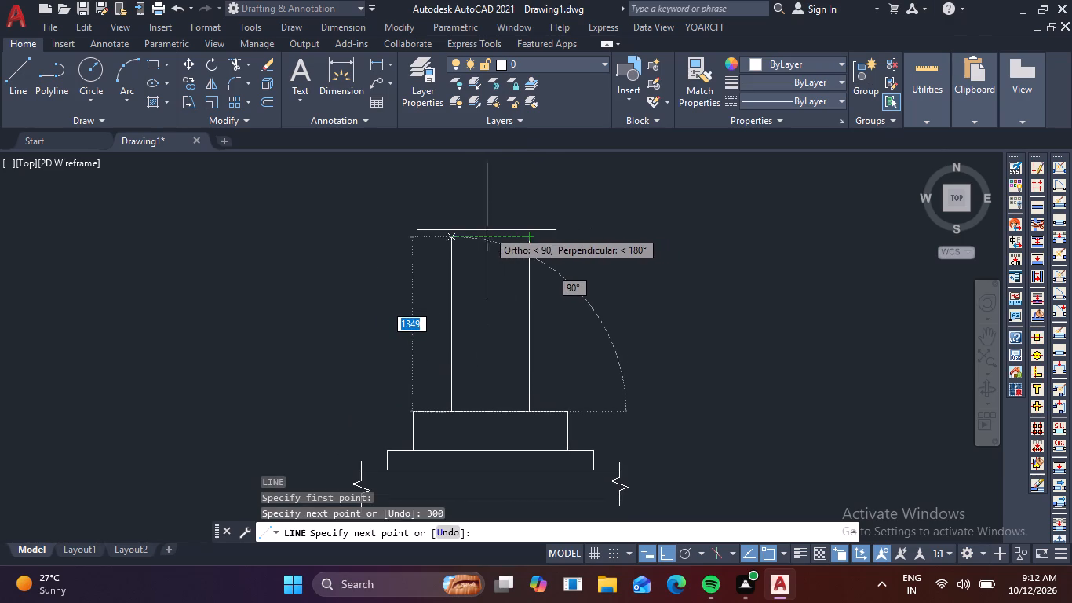
click(448, 236)
key(Escape)
Add a break line about 1090 mm long with symbol size 200 across the tops of both vertical lines, symbol centred between them.
scroll(494, 266, down, 1)
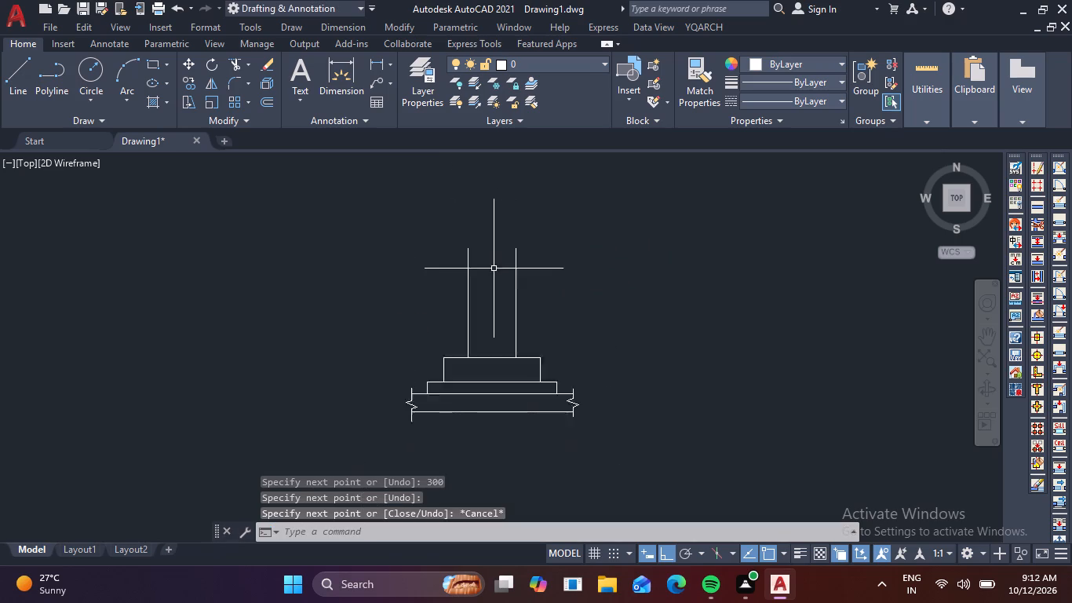
scroll(494, 269, down, 1)
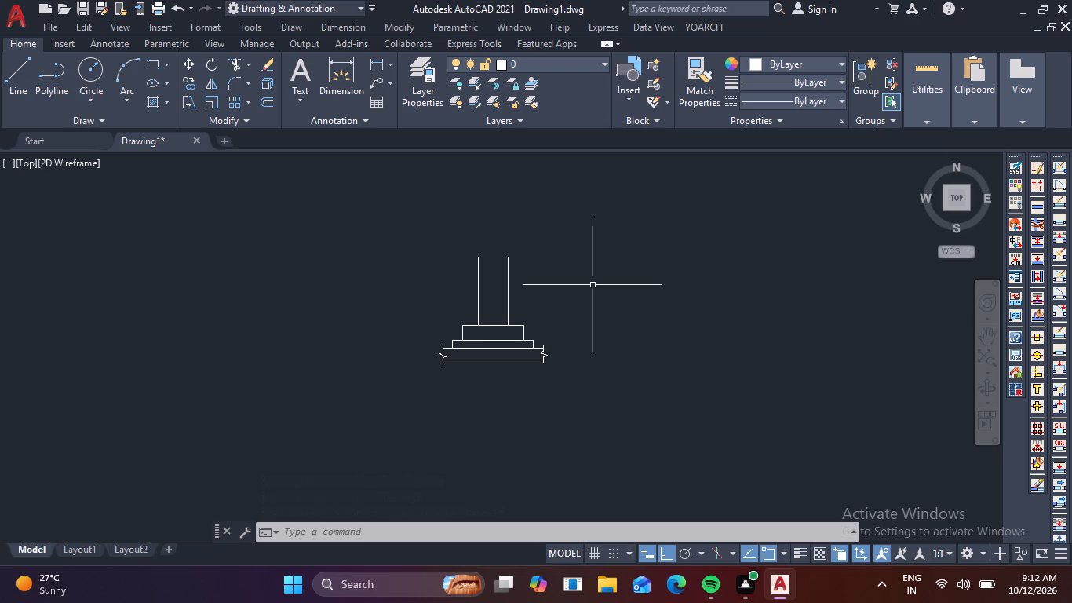
scroll(520, 286, up, 1)
middle_drag(520, 287, 591, 369)
scroll(539, 362, up, 1)
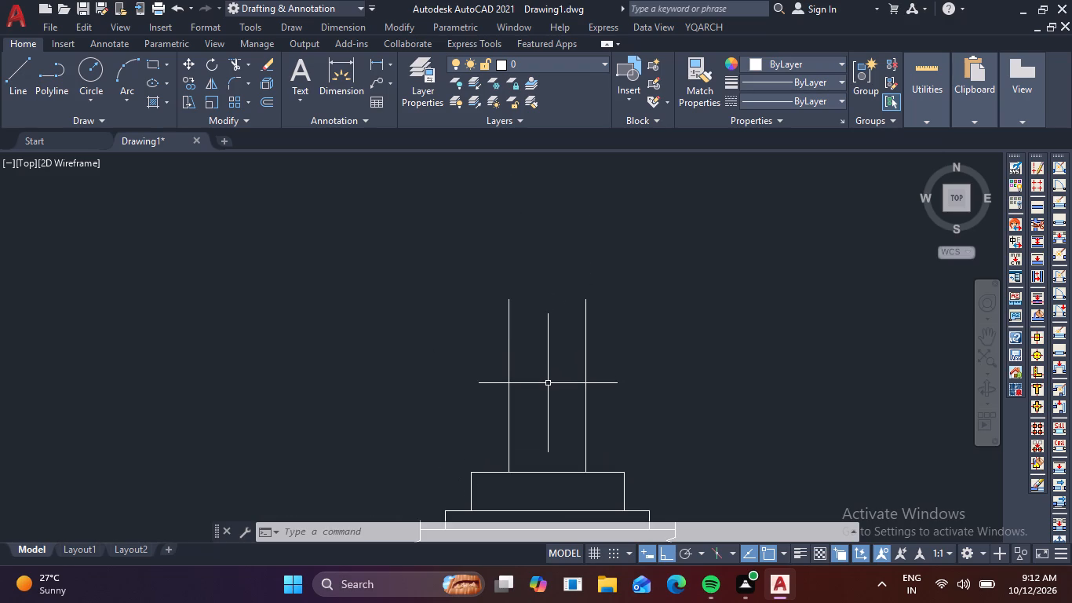
middle_drag(548, 387, 541, 461)
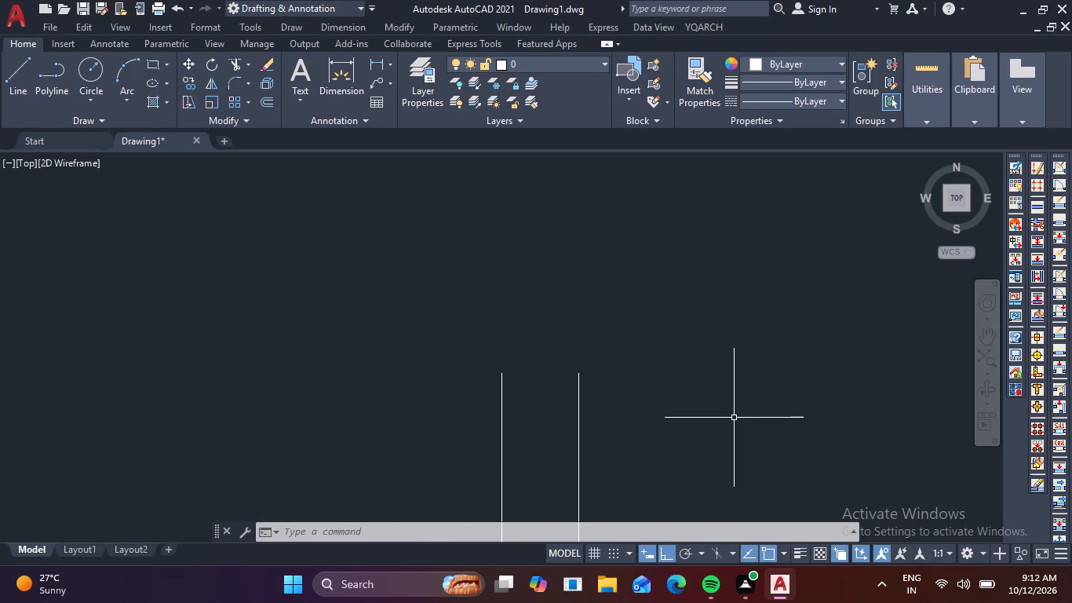
text(brea)
key(space)
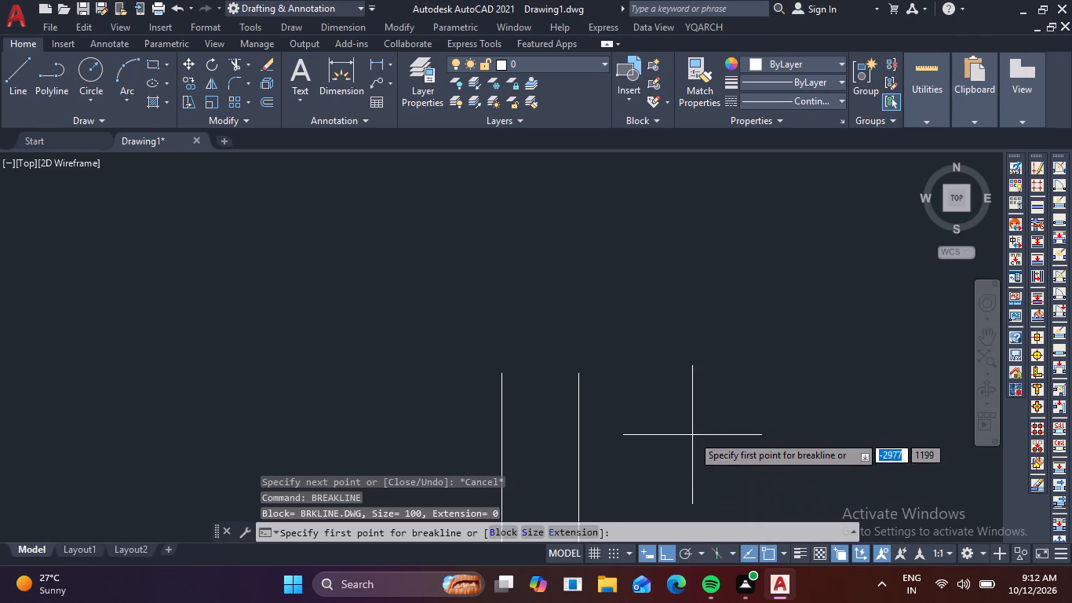
middle_drag(692, 435, 654, 222)
scroll(654, 222, down, 2)
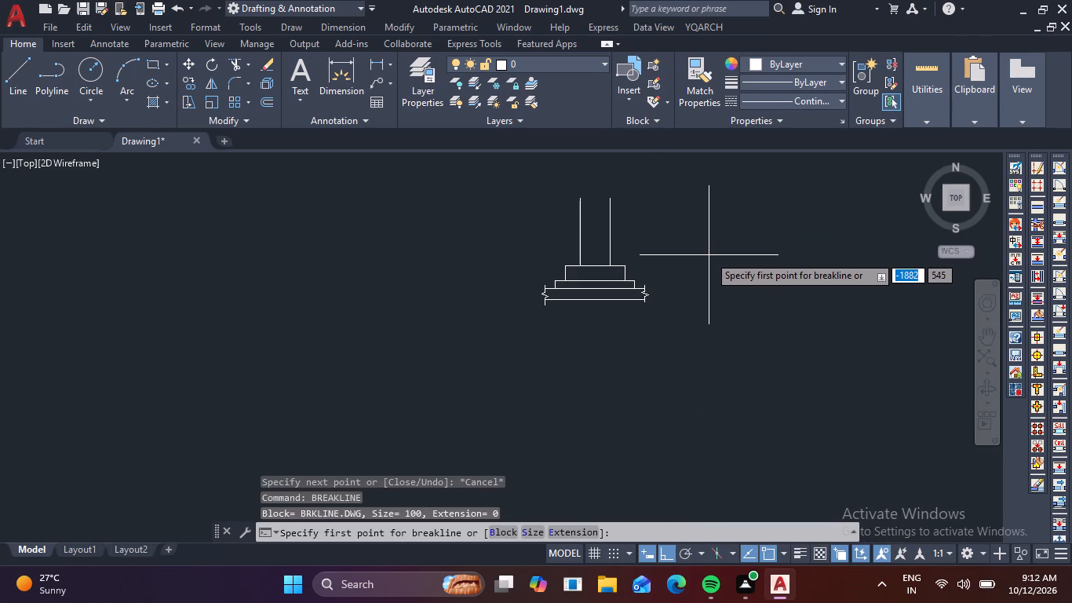
scroll(709, 255, up, 1)
middle_drag(709, 255, 737, 294)
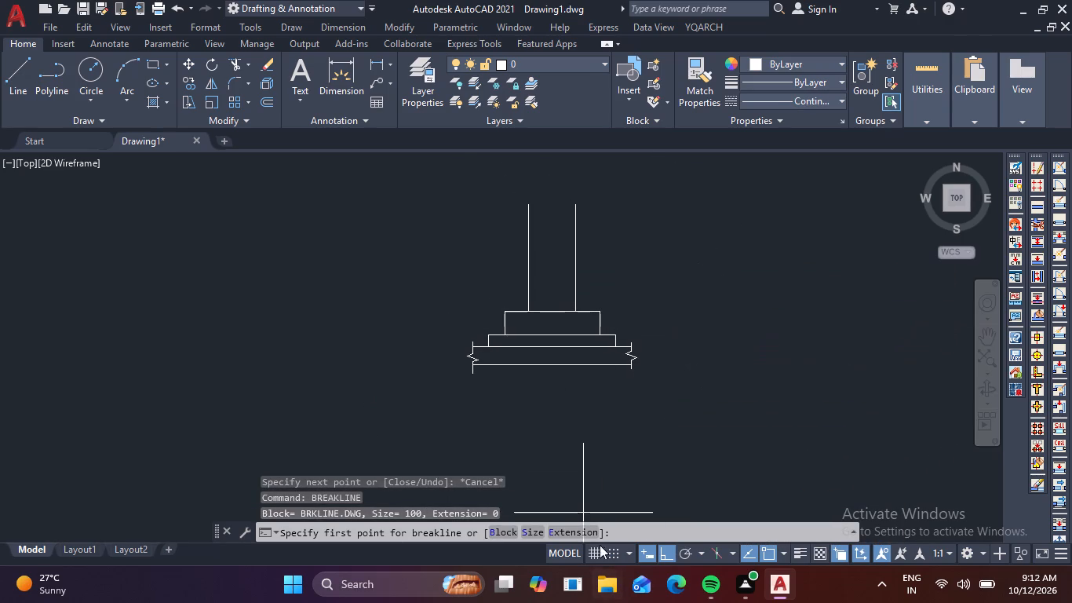
click(534, 529)
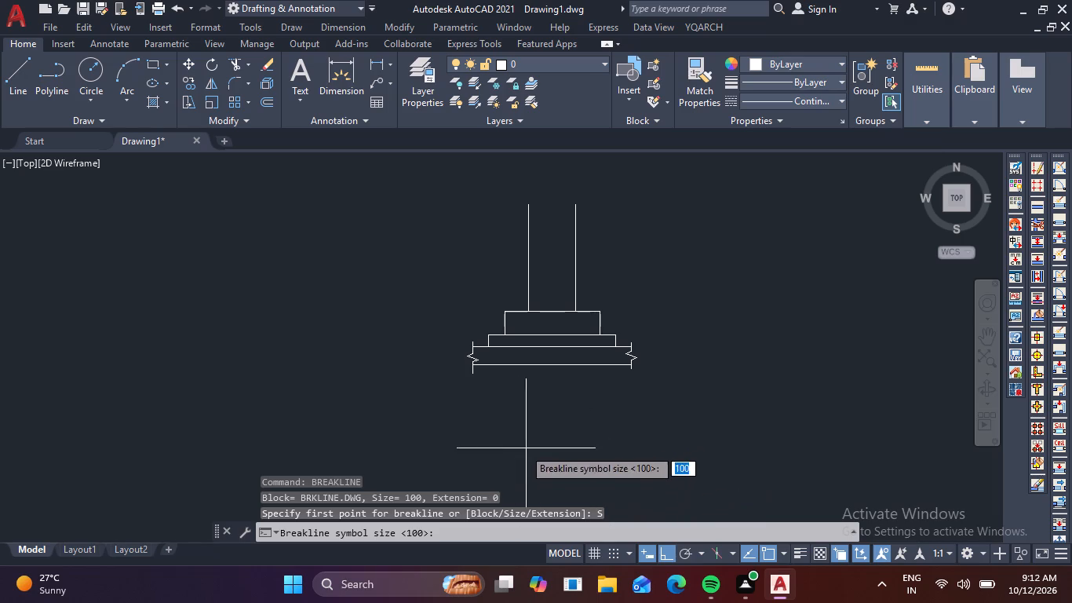
click(460, 534)
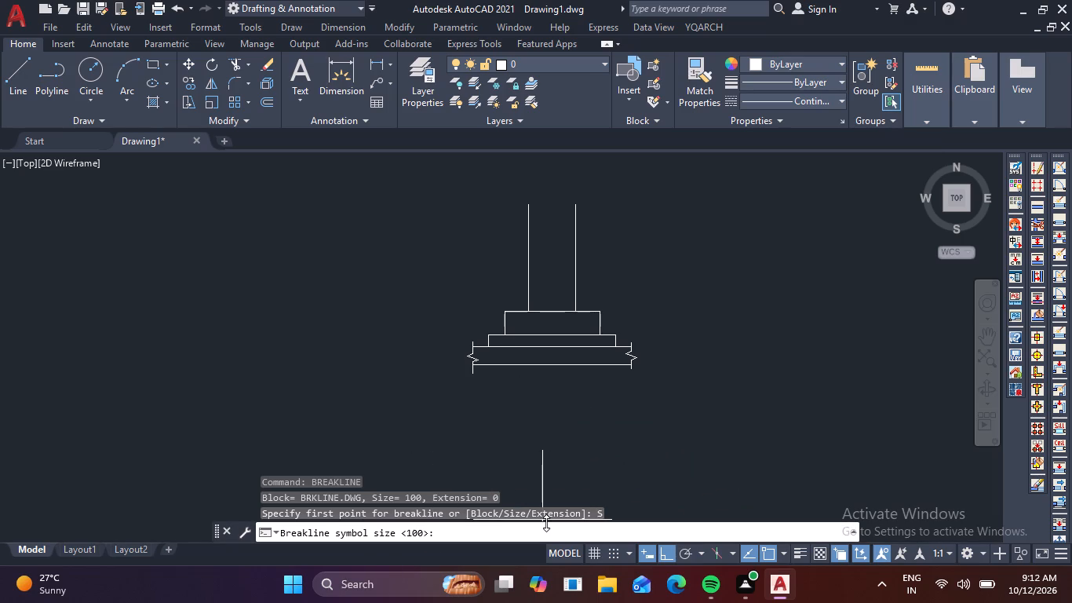
text(200)
key(Return)
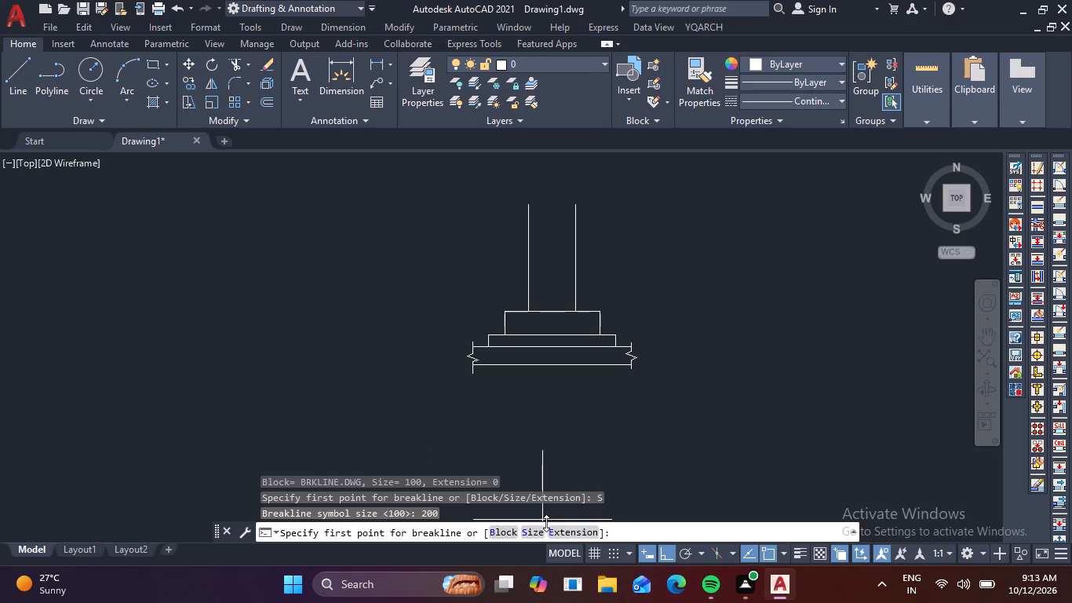
click(507, 205)
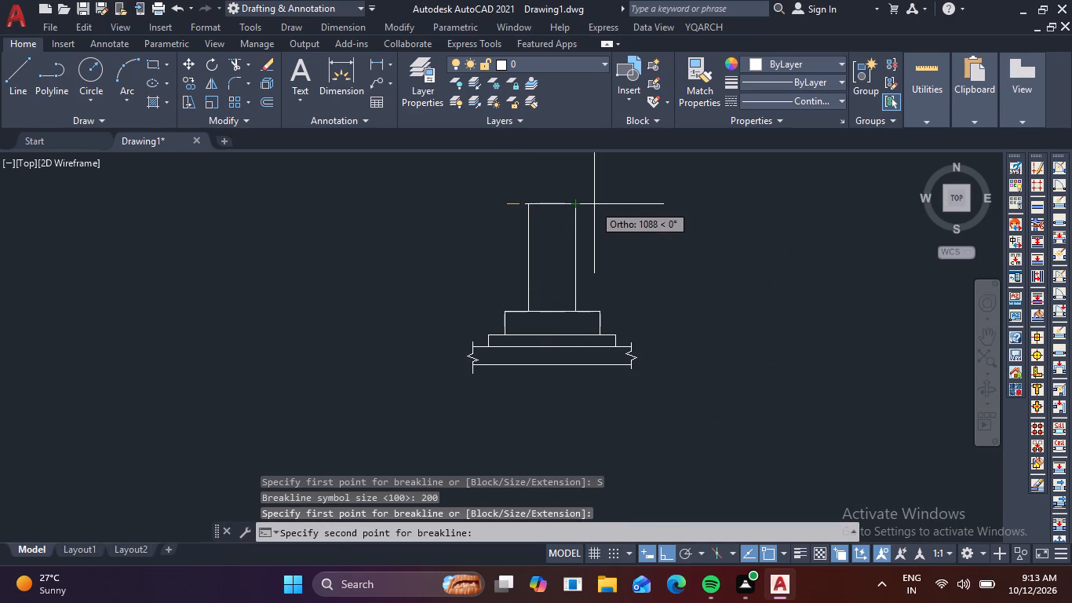
click(594, 204)
click(550, 206)
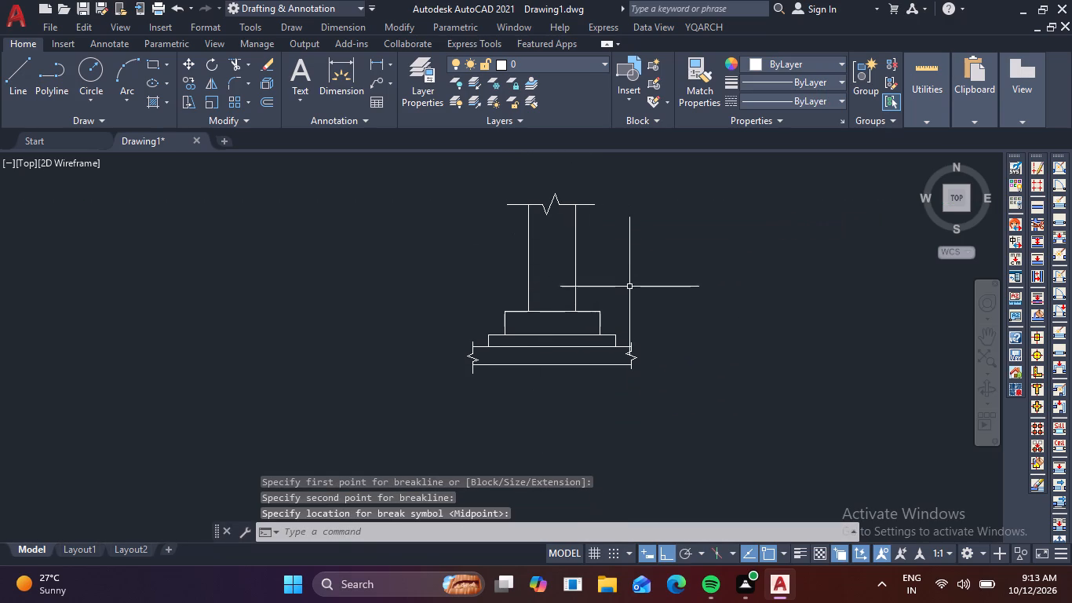
middle_drag(615, 223, 619, 283)
key(Escape)
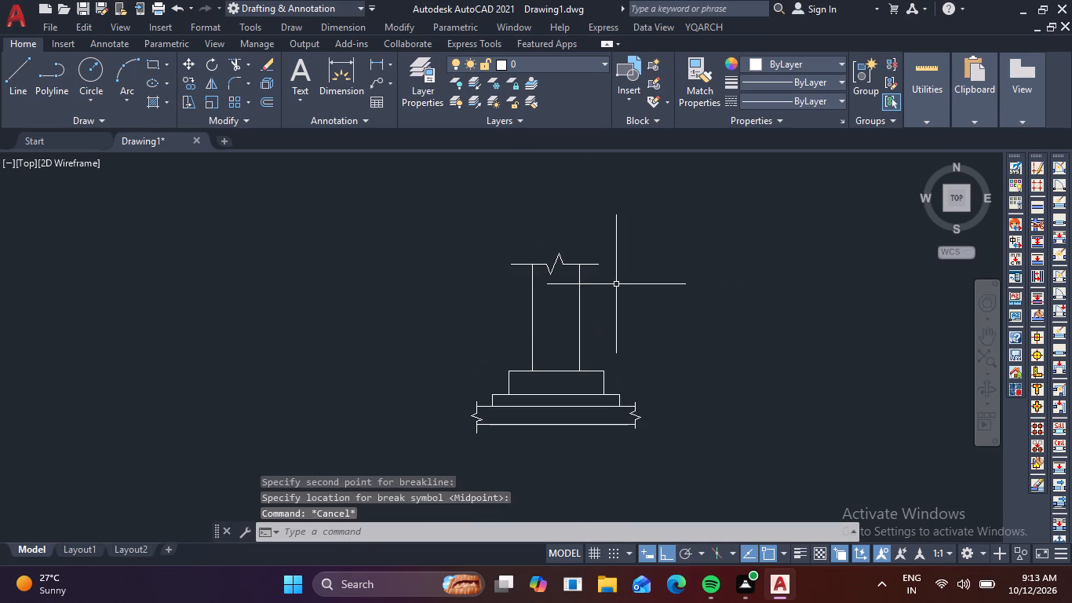
key(Escape)
Mirror the two vertical lines and break line upward about a horizontal axis just above the break line, keeping the originals.
drag(639, 295, 589, 280)
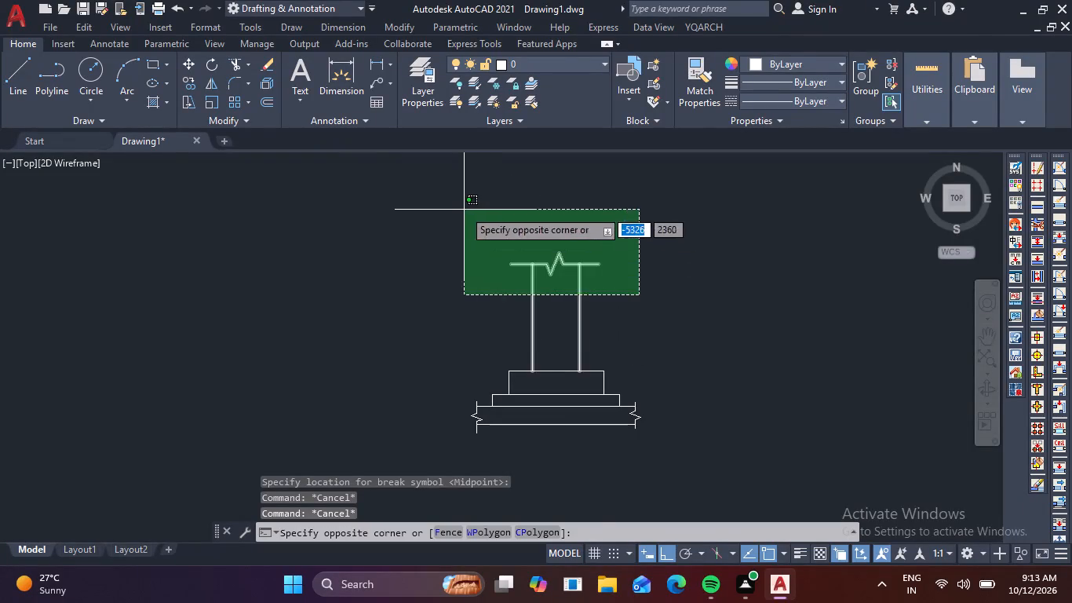
click(464, 210)
text(mi)
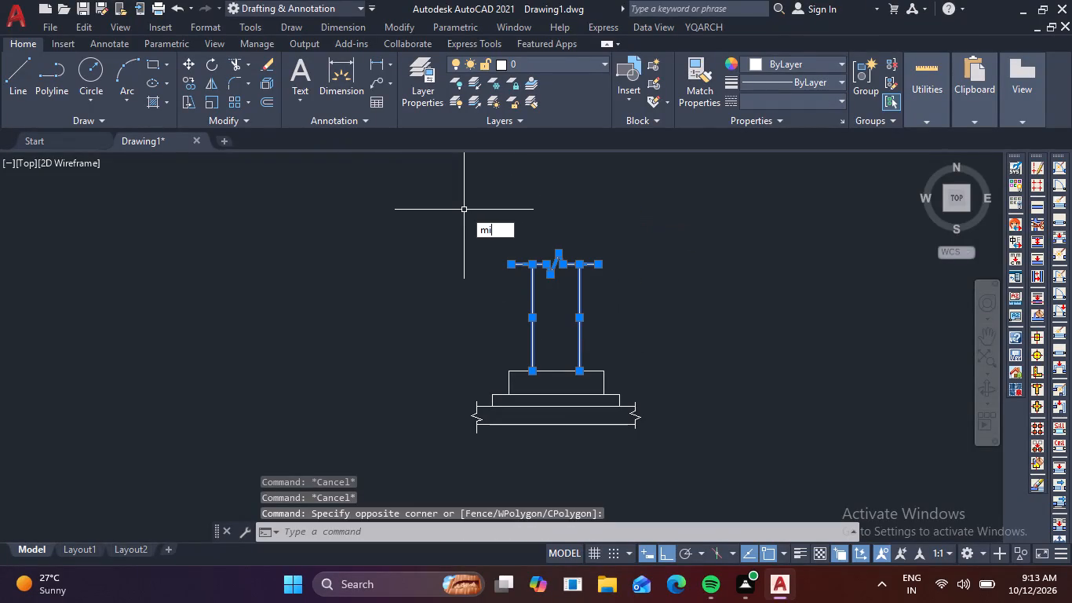
key(space)
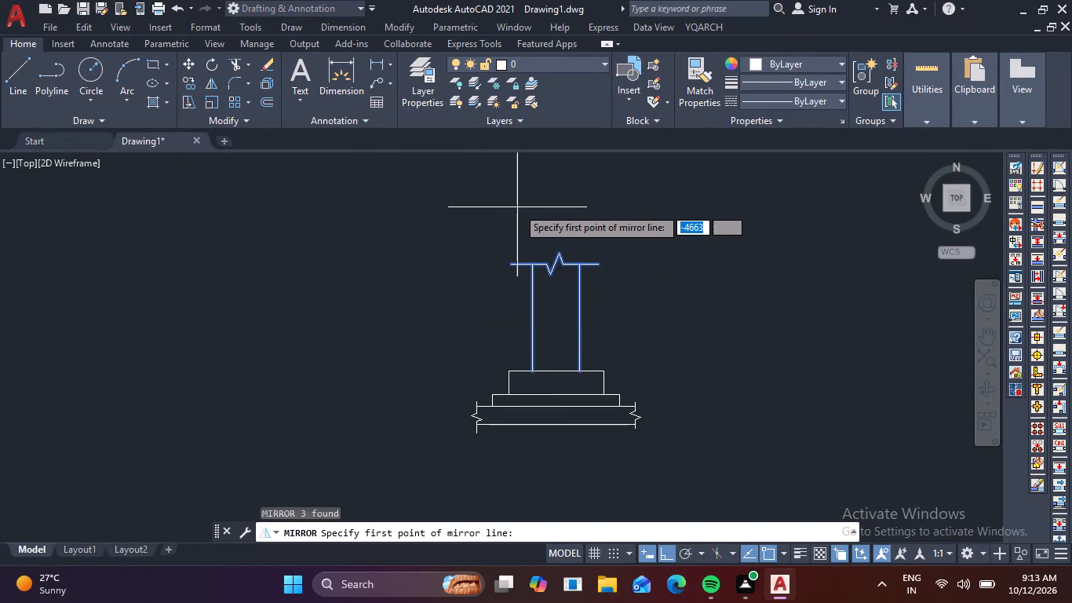
scroll(589, 254, up, 2)
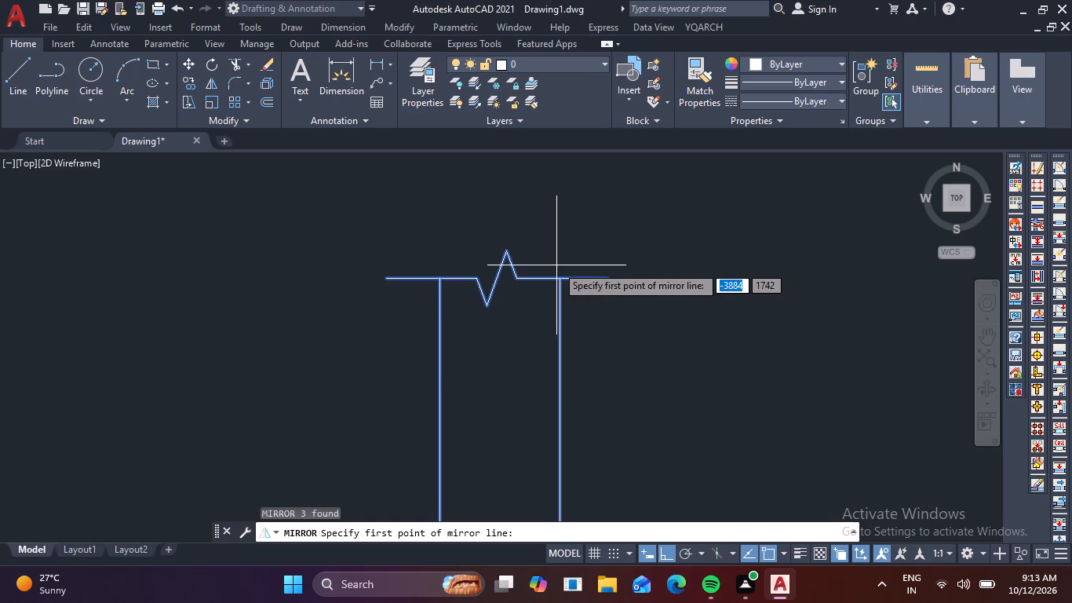
click(602, 260)
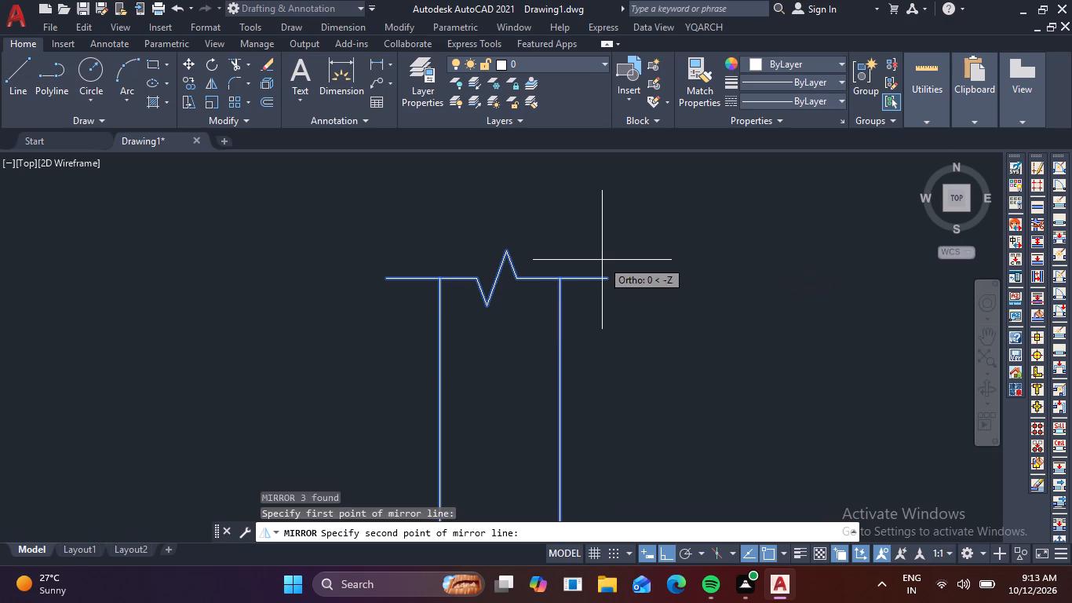
click(348, 248)
key(space)
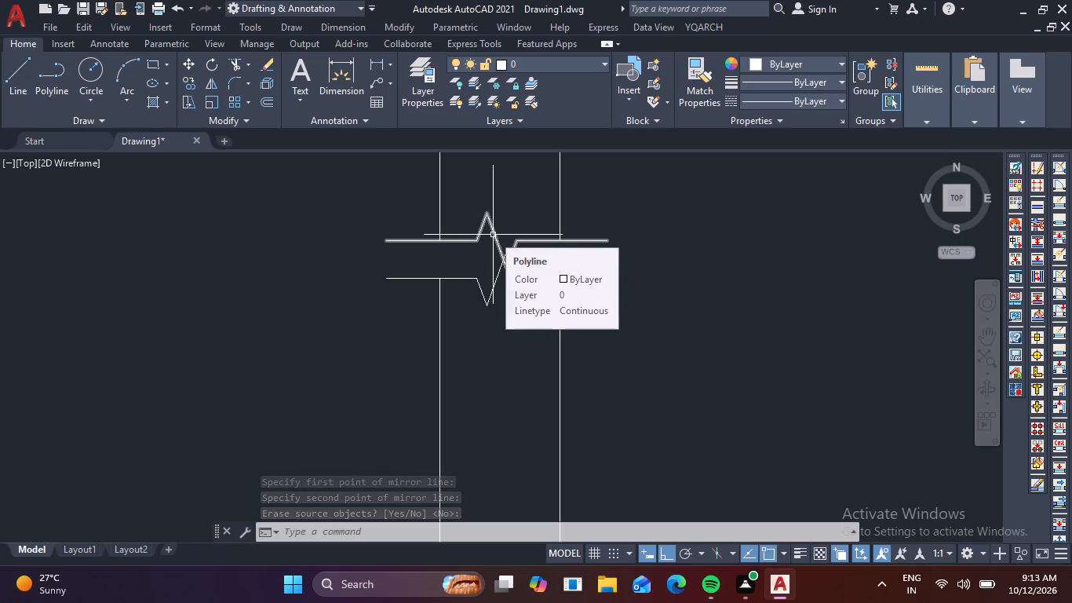
Erase the mirrored upper break line.
click(493, 235)
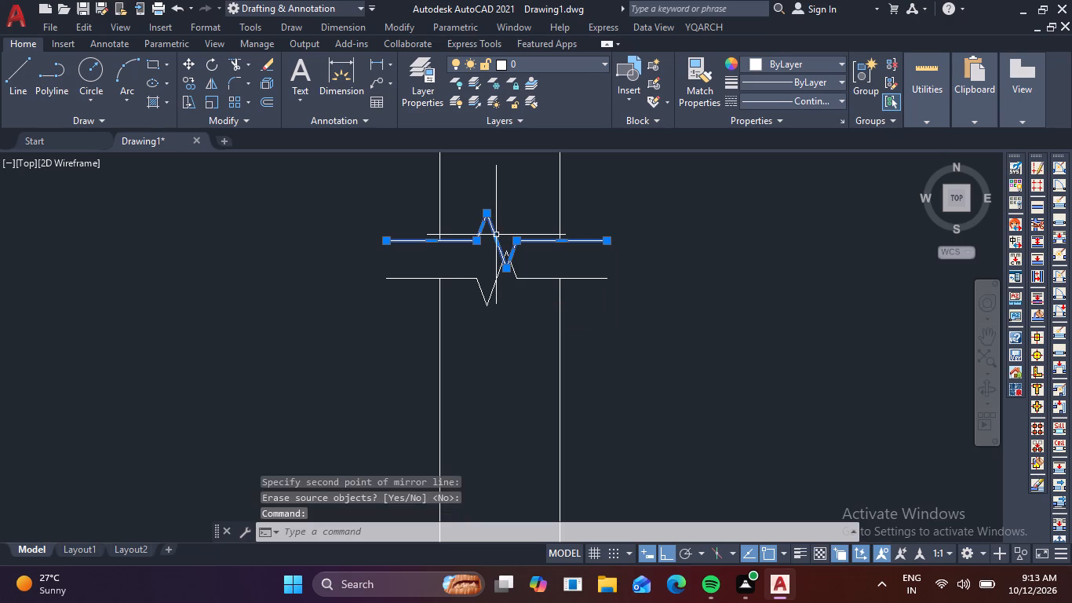
key(Delete)
Draw a new break line across the lower ends of the upper verticals, aligned with the lower break line's ends, symbol at its midpoint.
text(brea)
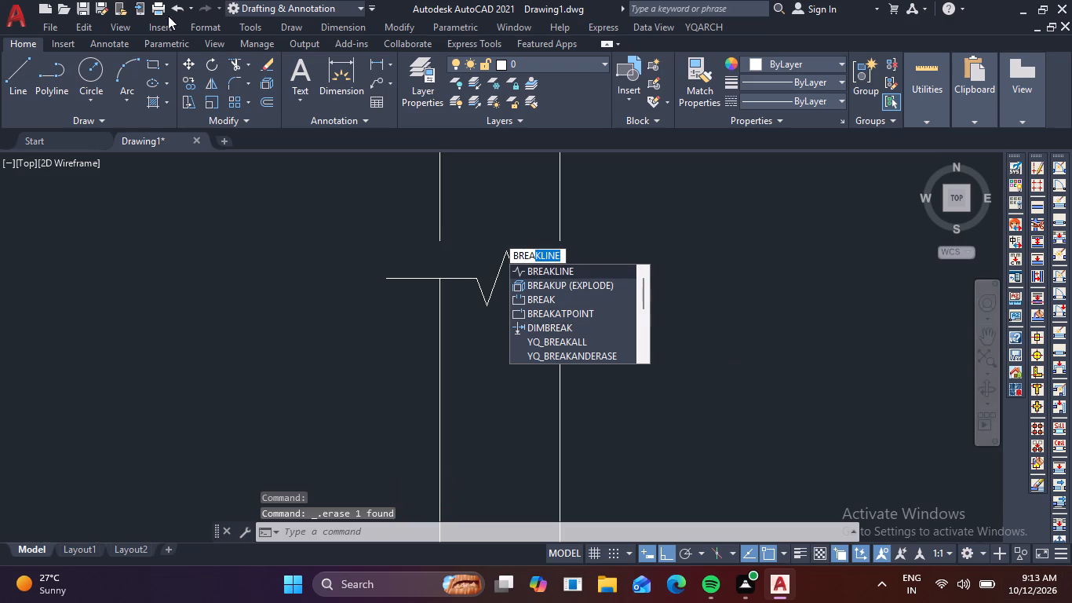
click(564, 271)
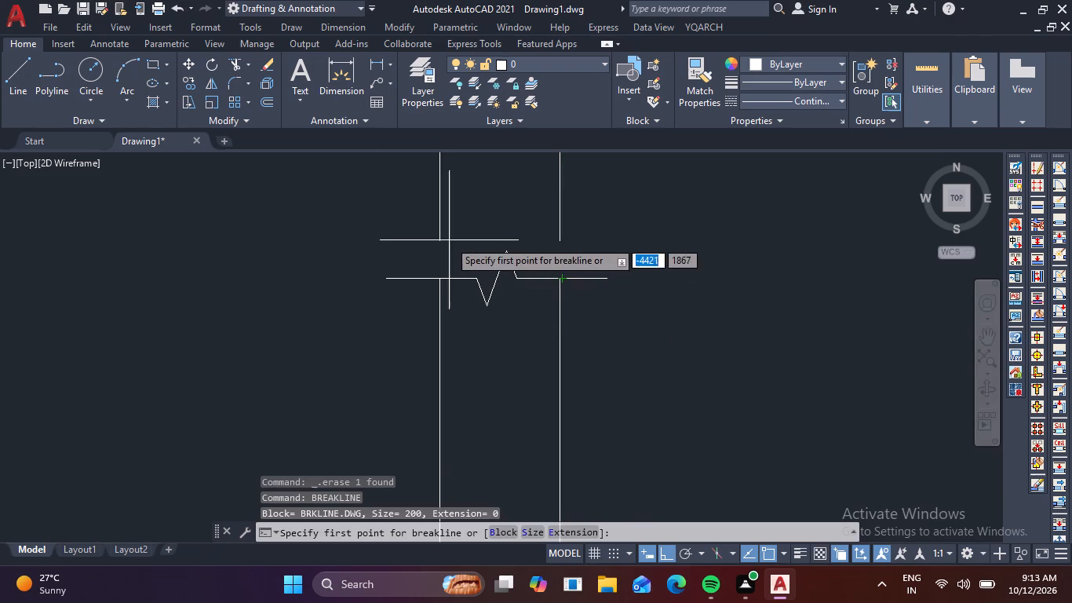
click(387, 241)
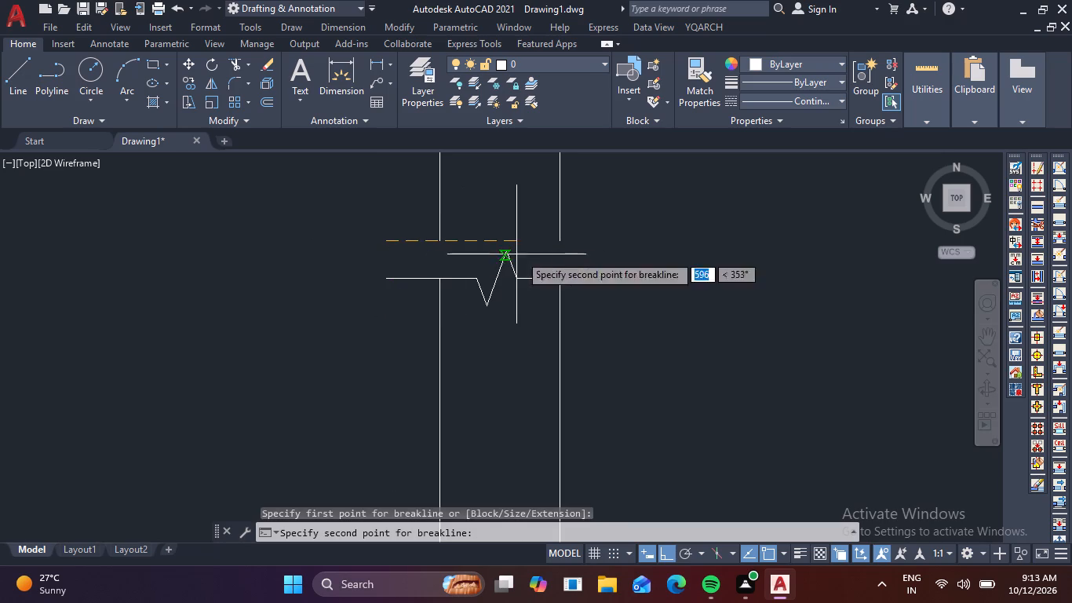
click(607, 239)
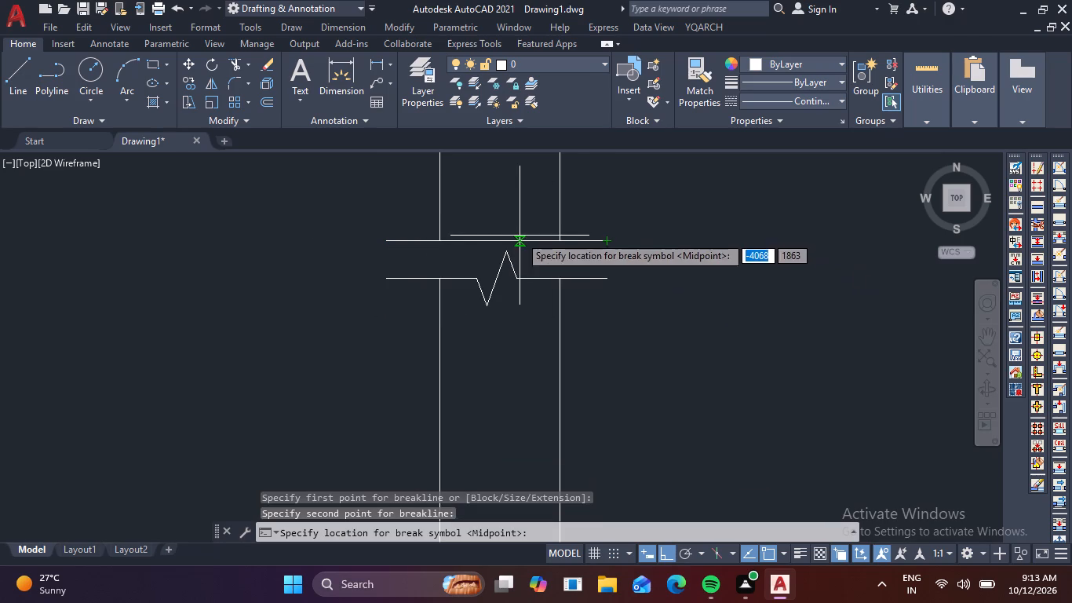
click(494, 240)
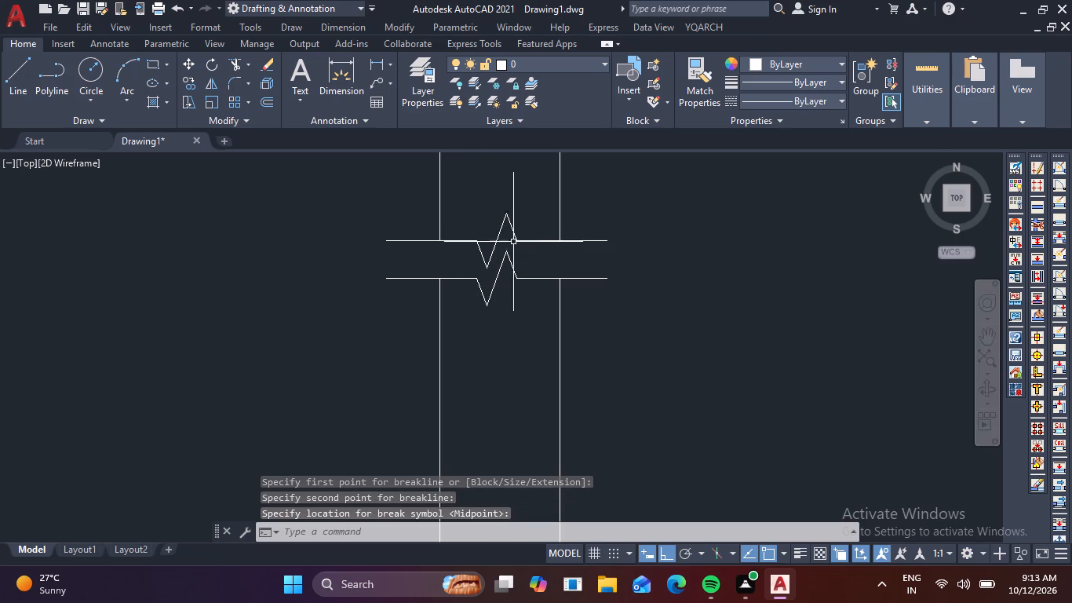
scroll(655, 214, down, 1)
middle_drag(657, 207, 593, 342)
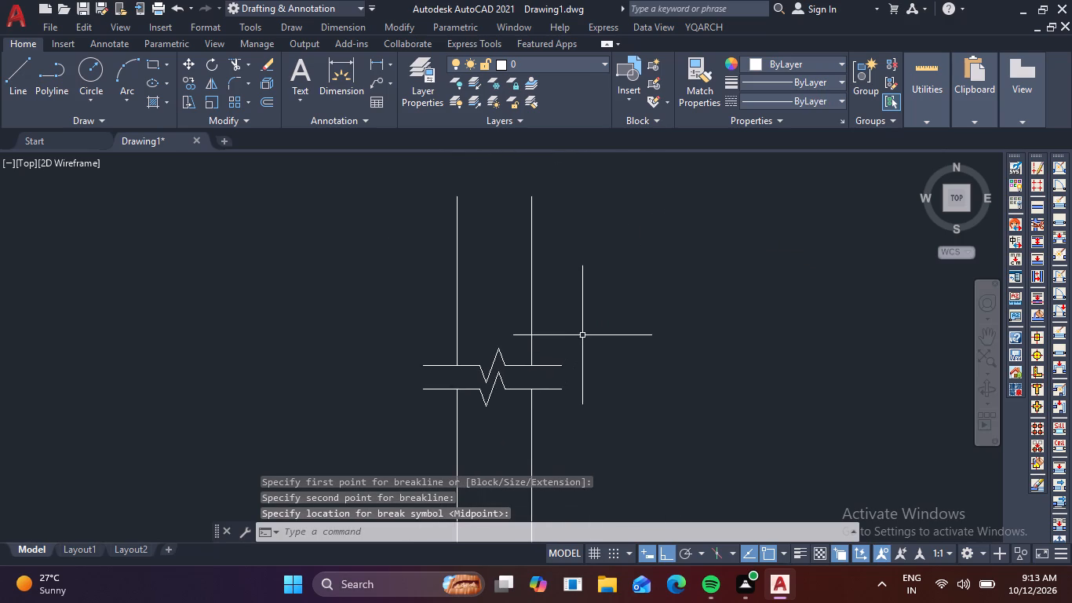
key(Escape)
key(Escape)
key(Escape)
key(Escape)
key(Escape)
key(Escape)
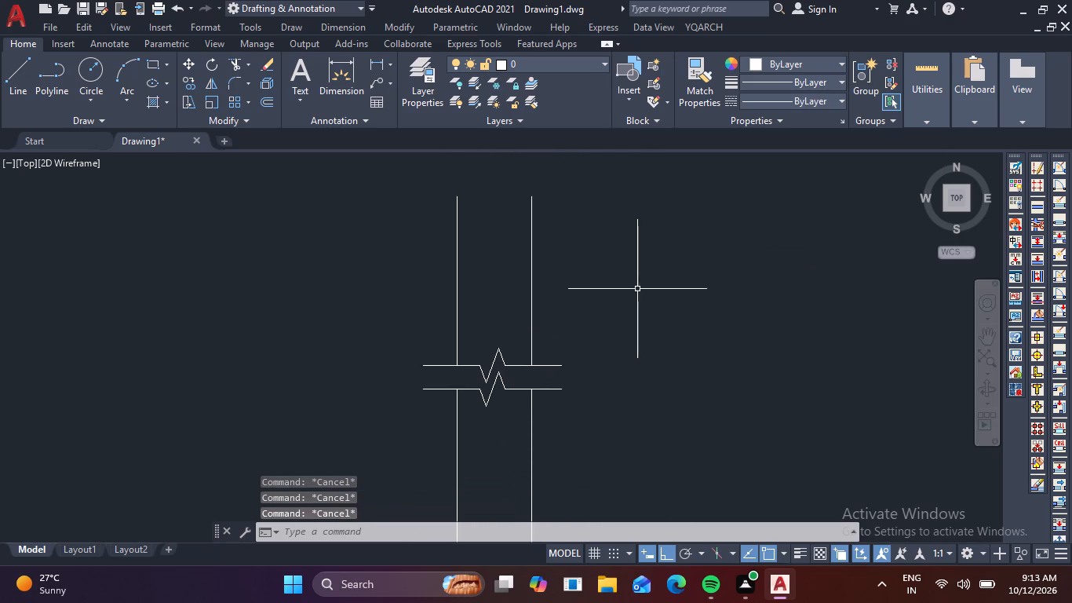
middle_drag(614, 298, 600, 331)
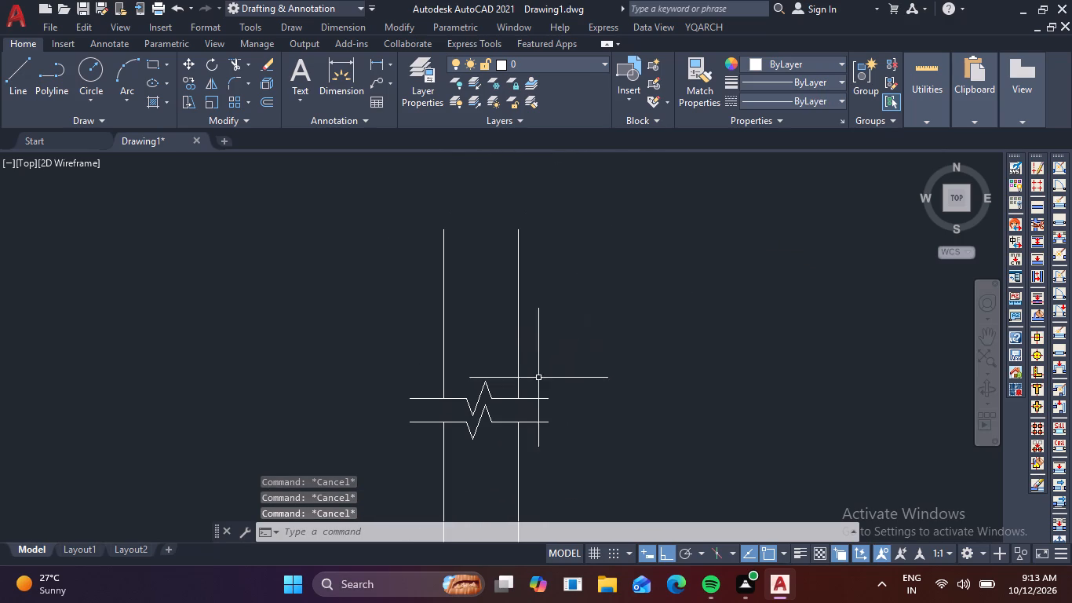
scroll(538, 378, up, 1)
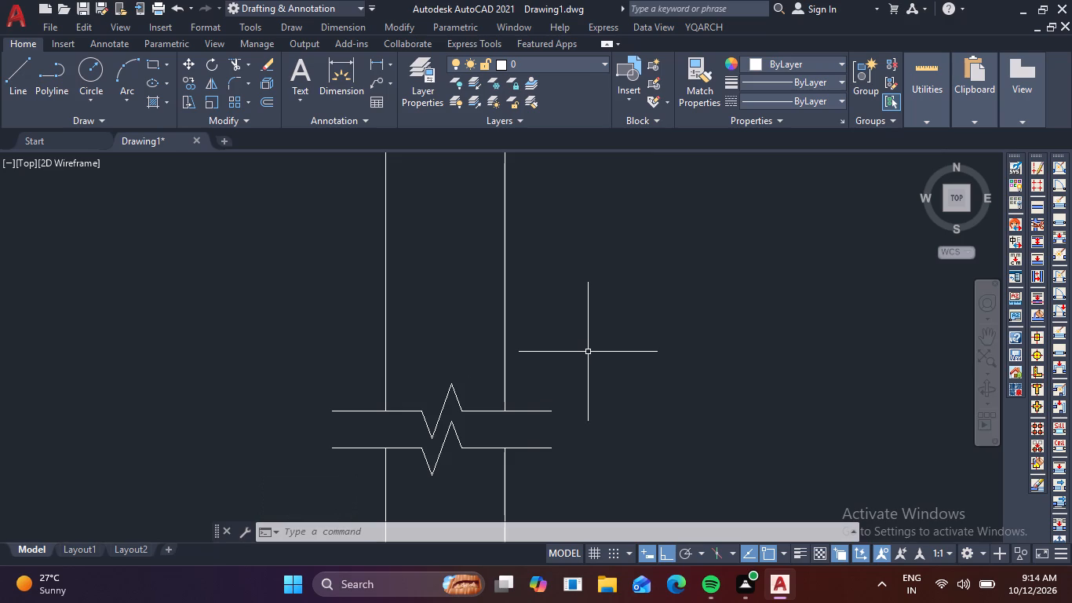
Draw a horizontal line about 850 mm long to the right from the lower end of the upper right vertical line.
text(l)
key(space)
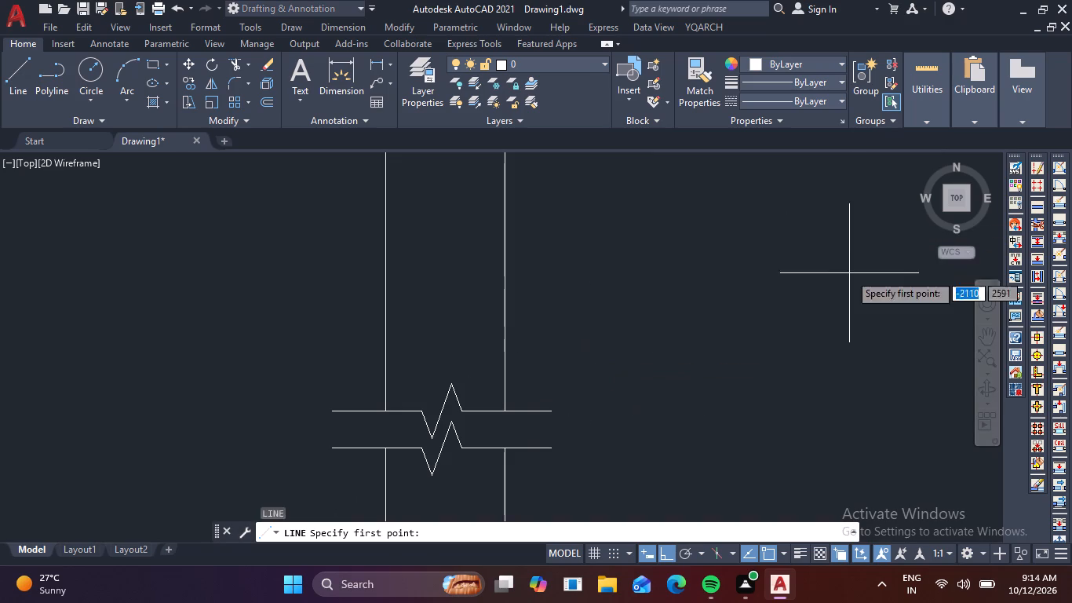
click(504, 415)
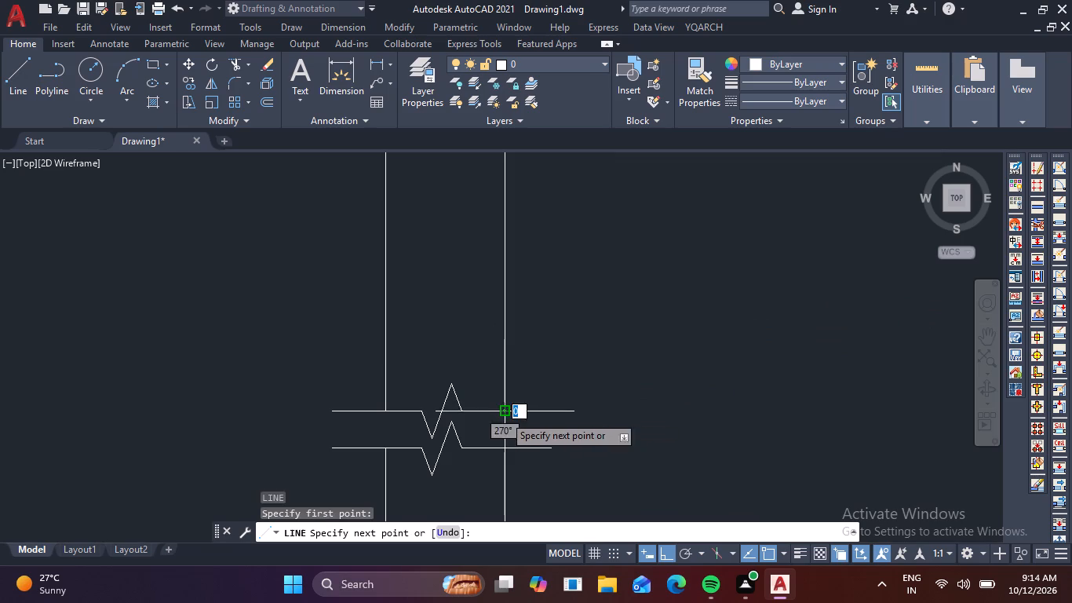
click(675, 413)
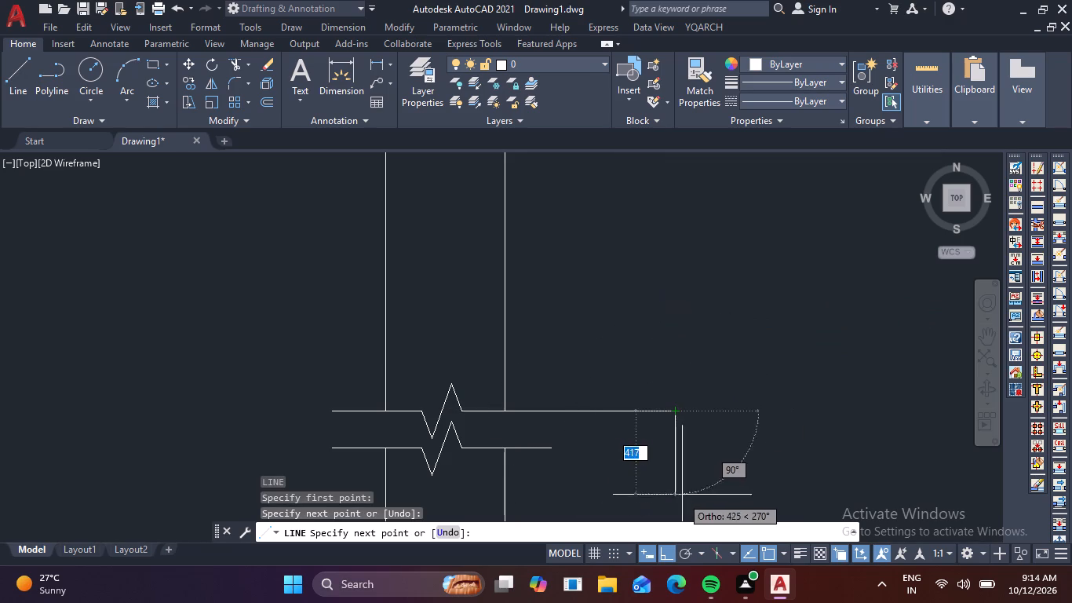
key(Escape)
Offset the new horizontal line upward by 230 mm, and offset the resulting line upward by another 230 mm.
key(o)
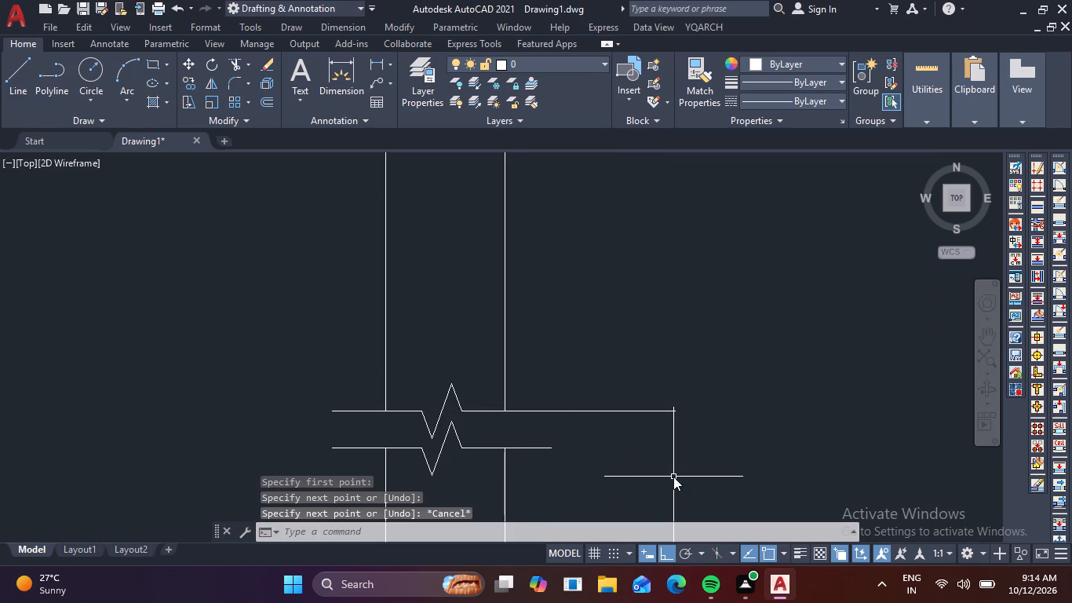
key(Return)
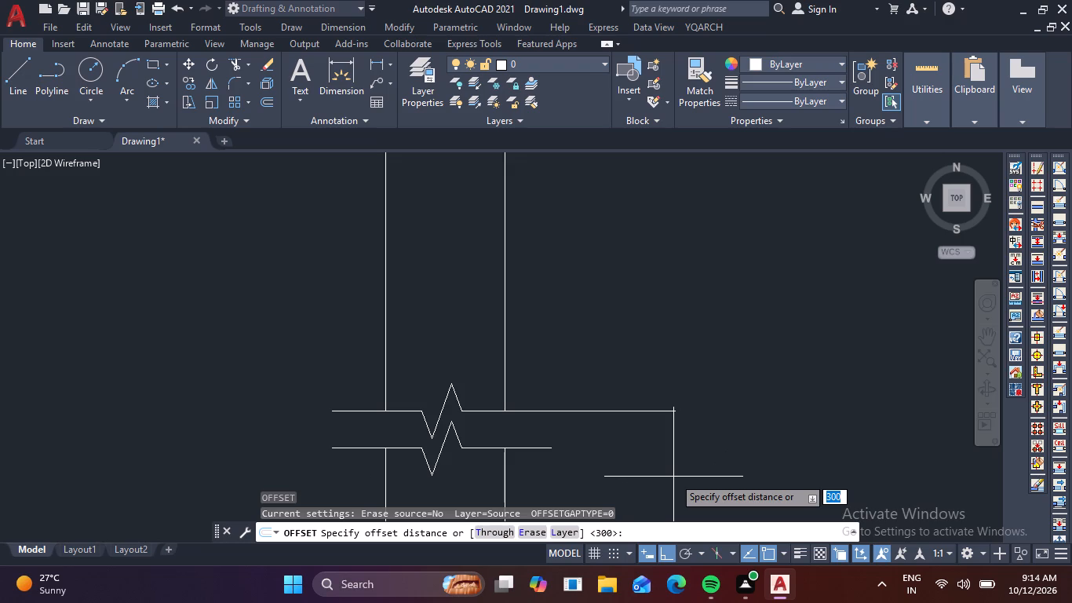
text(230)
key(Return)
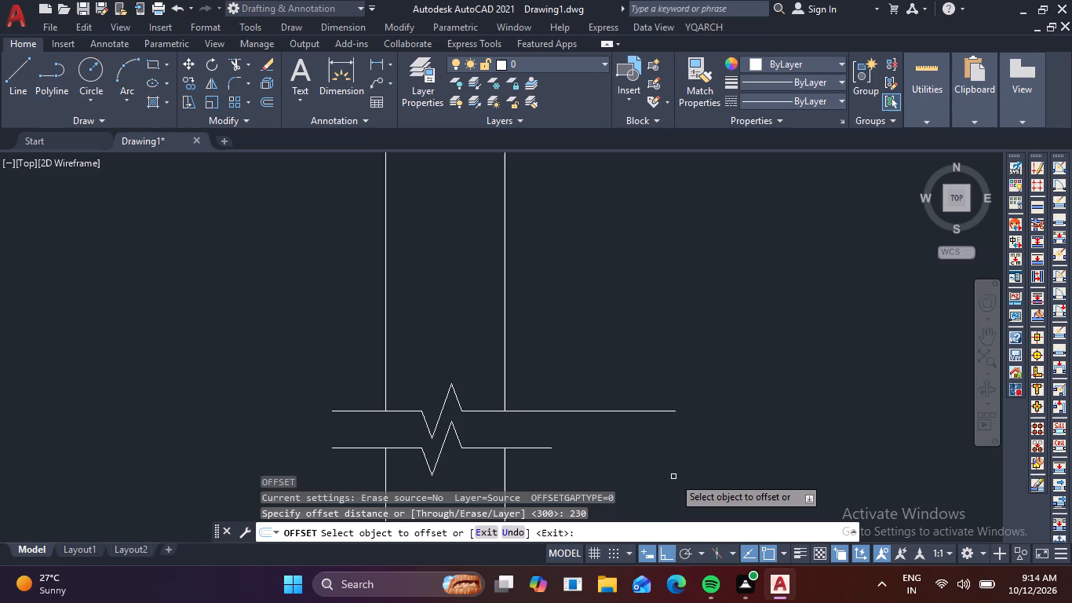
click(644, 411)
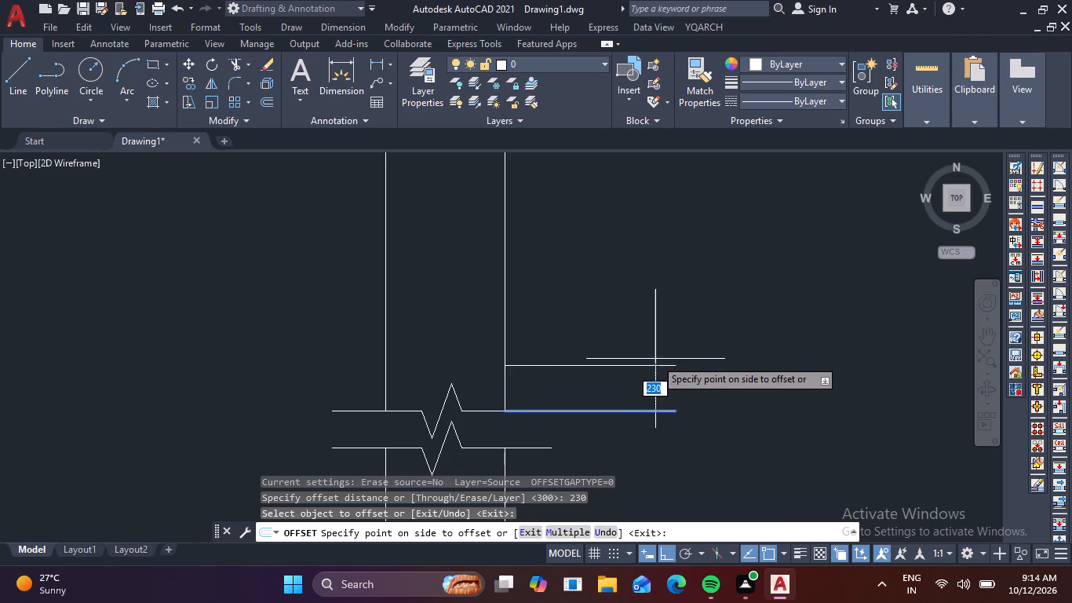
click(655, 353)
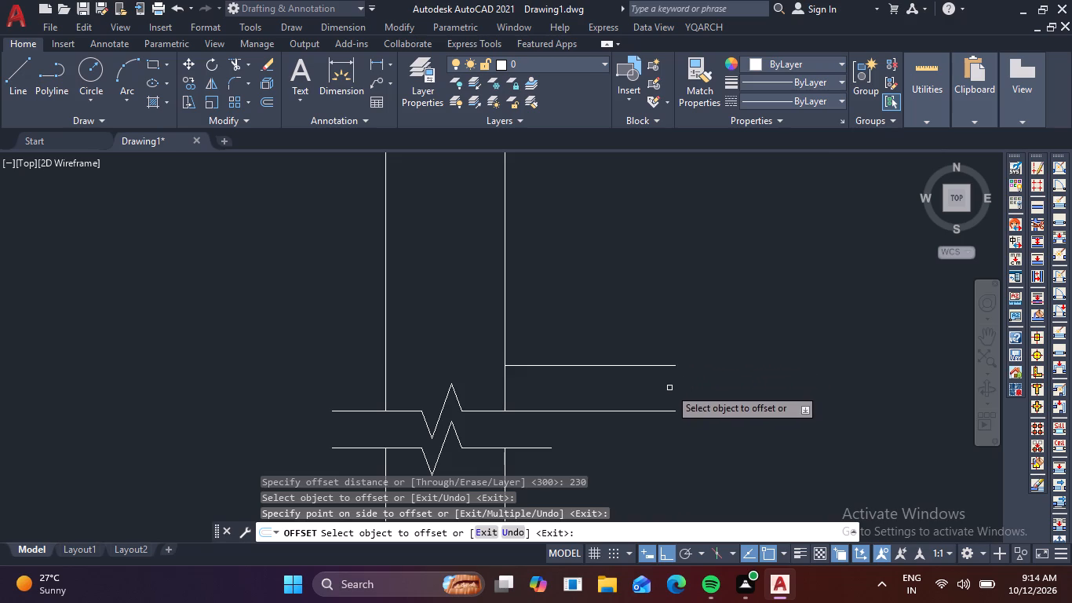
click(619, 367)
click(643, 314)
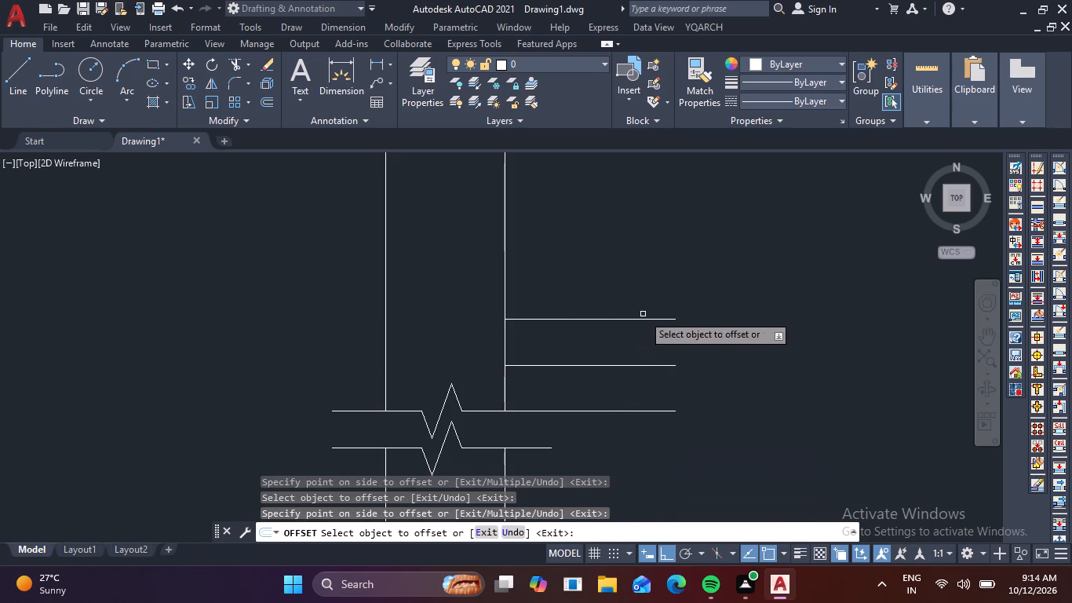
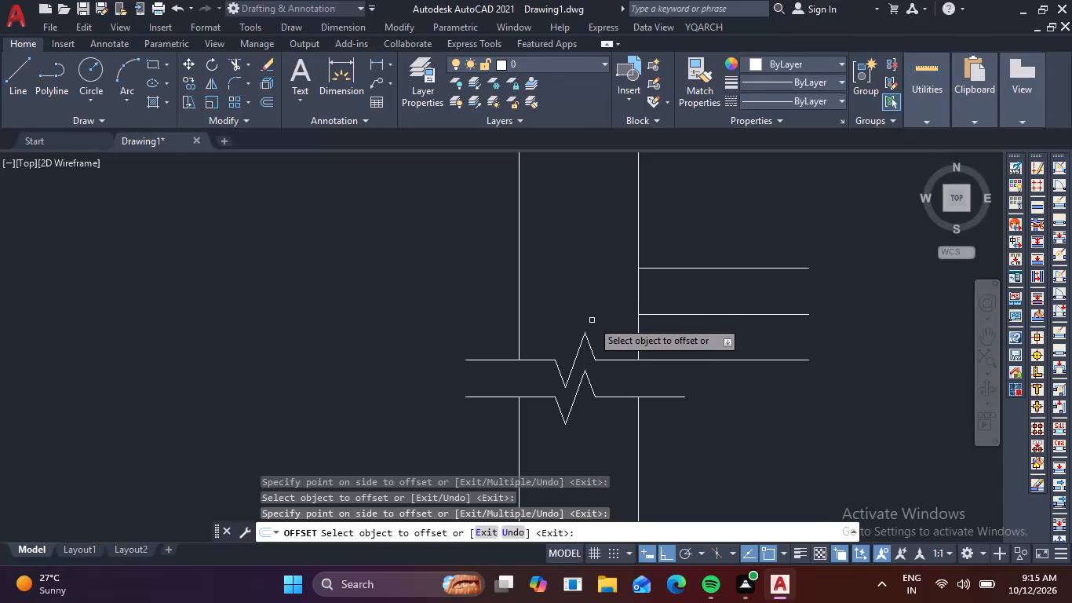
Draw a horizontal line about 909 mm long leftward from the upper left vertical, level with the topmost horizontal line on the right side.
key(Escape)
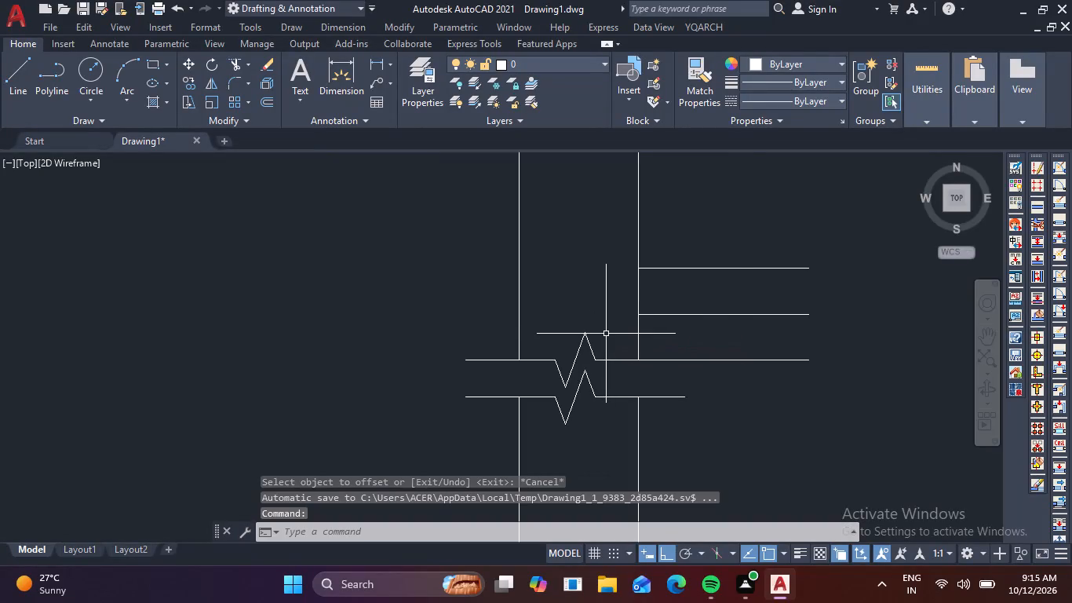
key(l)
key(space)
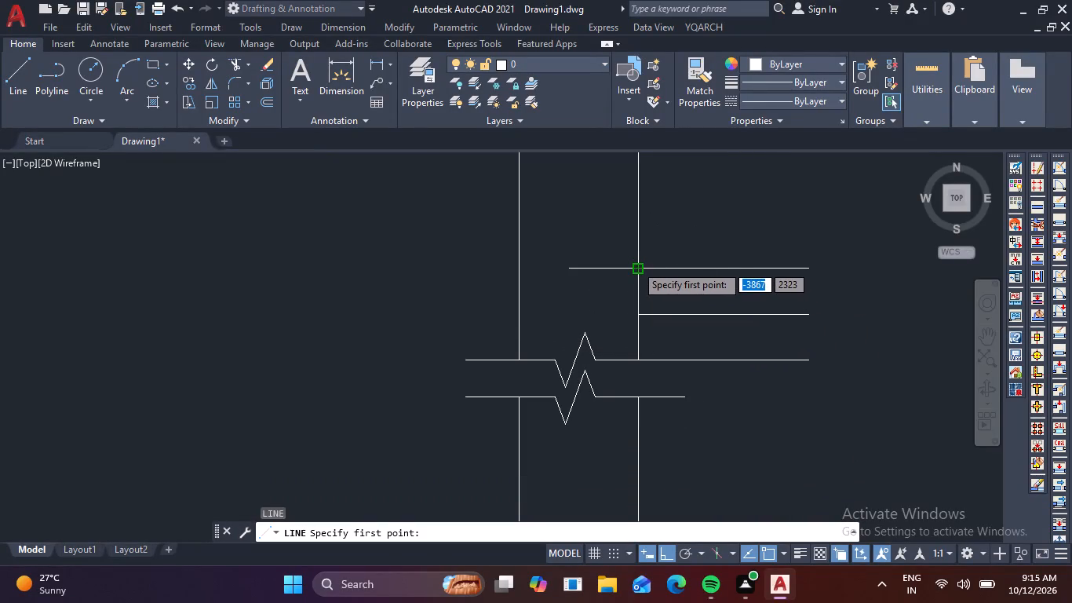
click(516, 270)
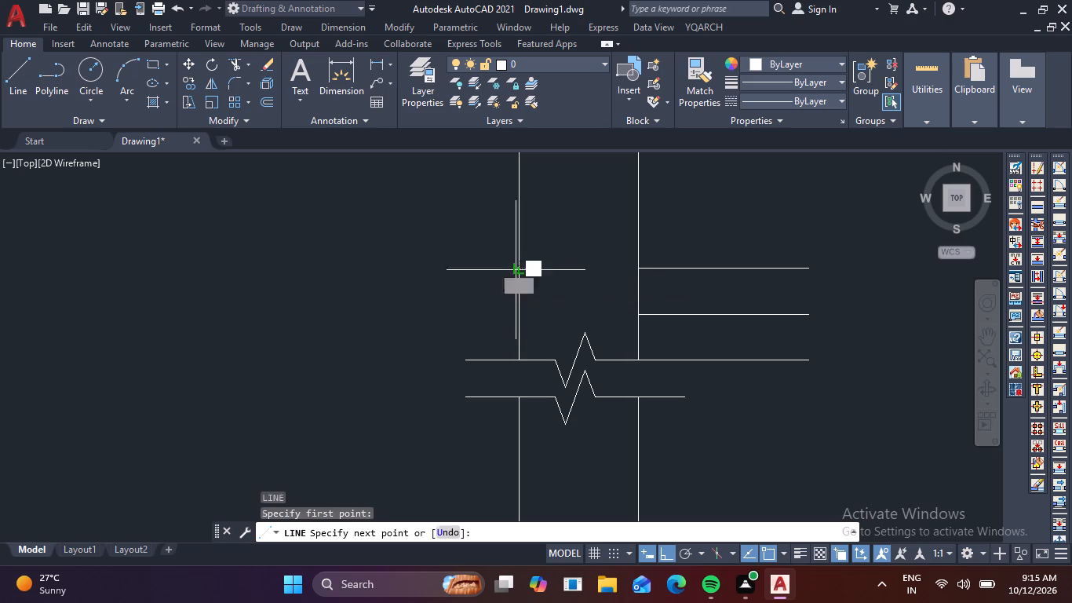
click(337, 272)
key(Escape)
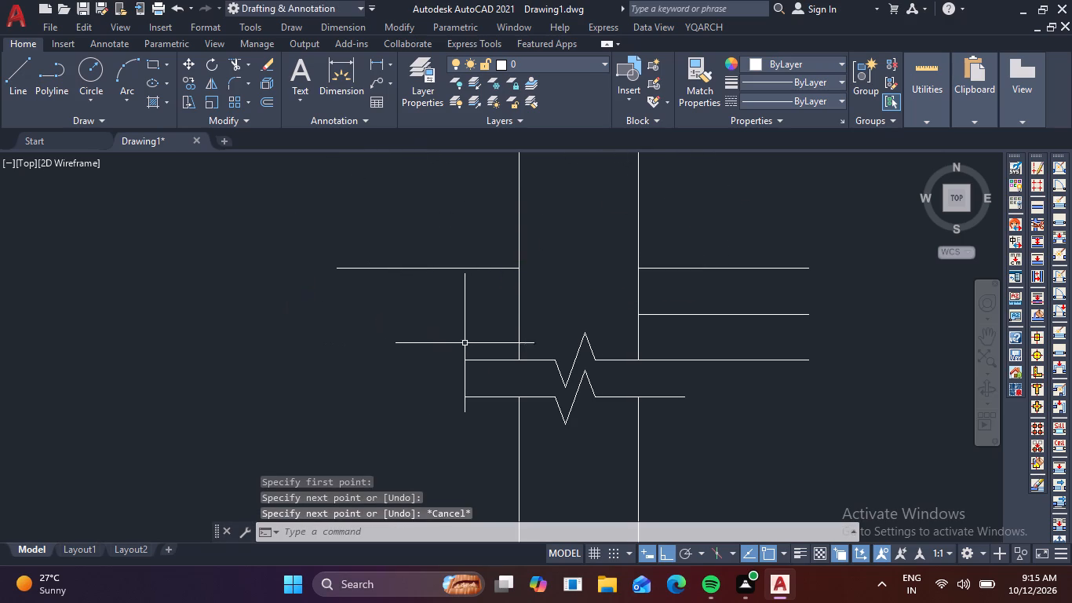
Offset the new left horizontal line upward by 450 mm.
key(o)
key(Return)
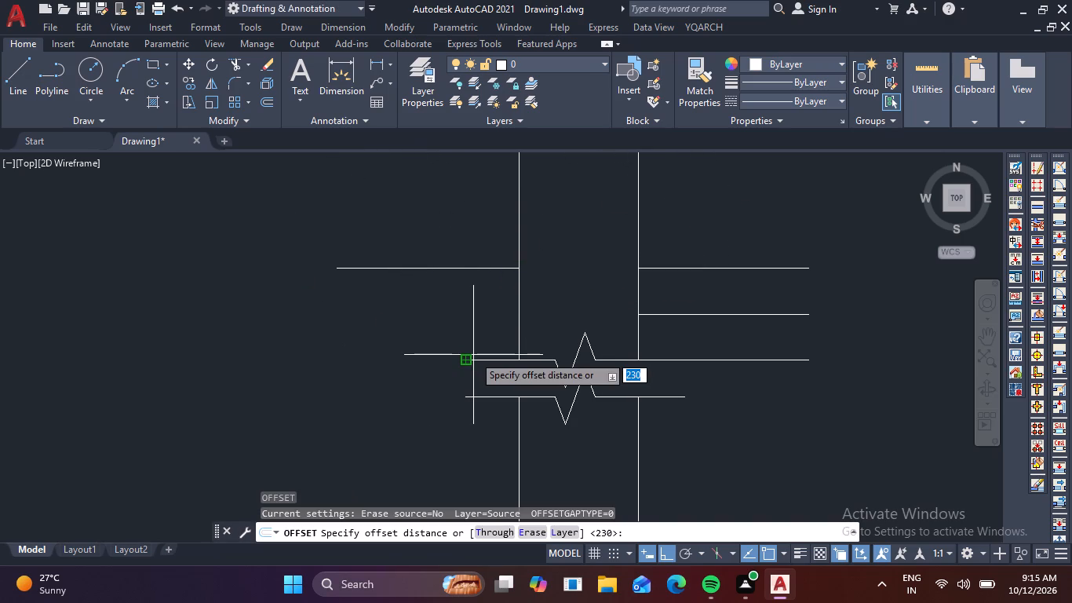
key(4)
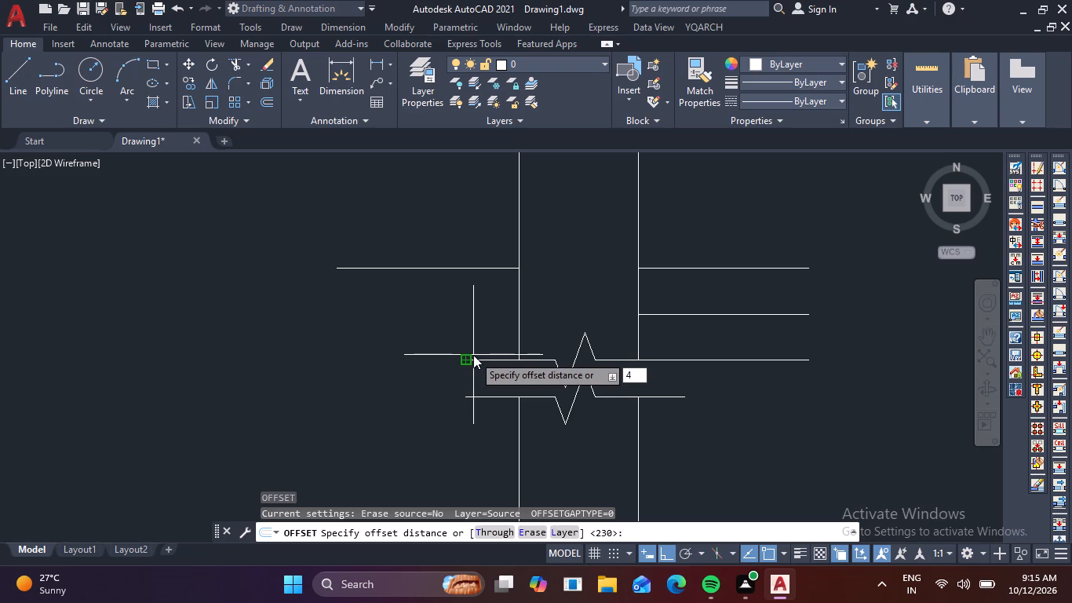
key(5)
key(0)
key(Return)
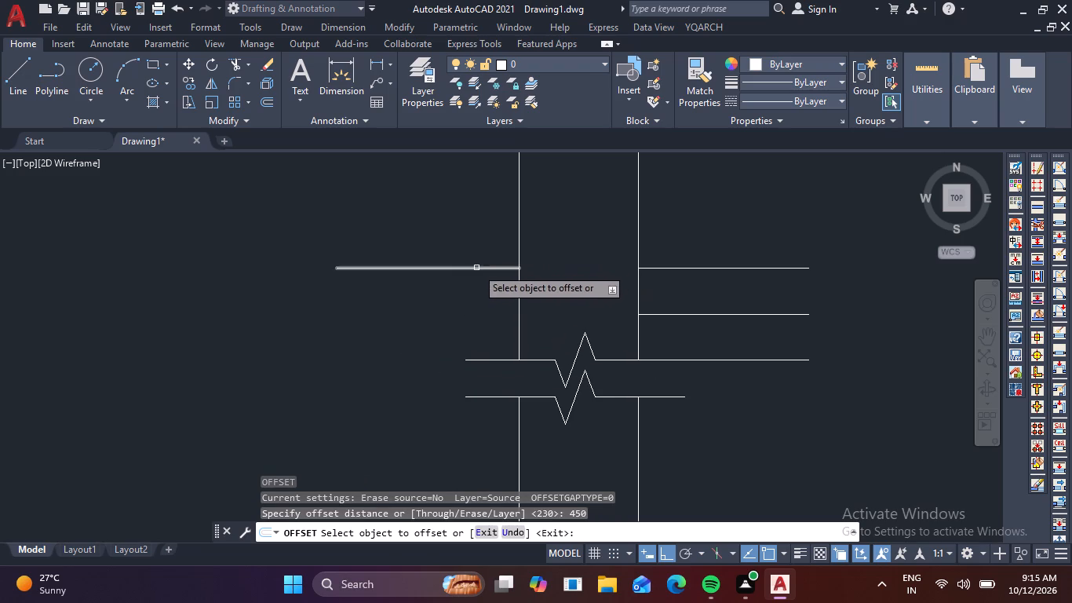
click(475, 267)
click(482, 236)
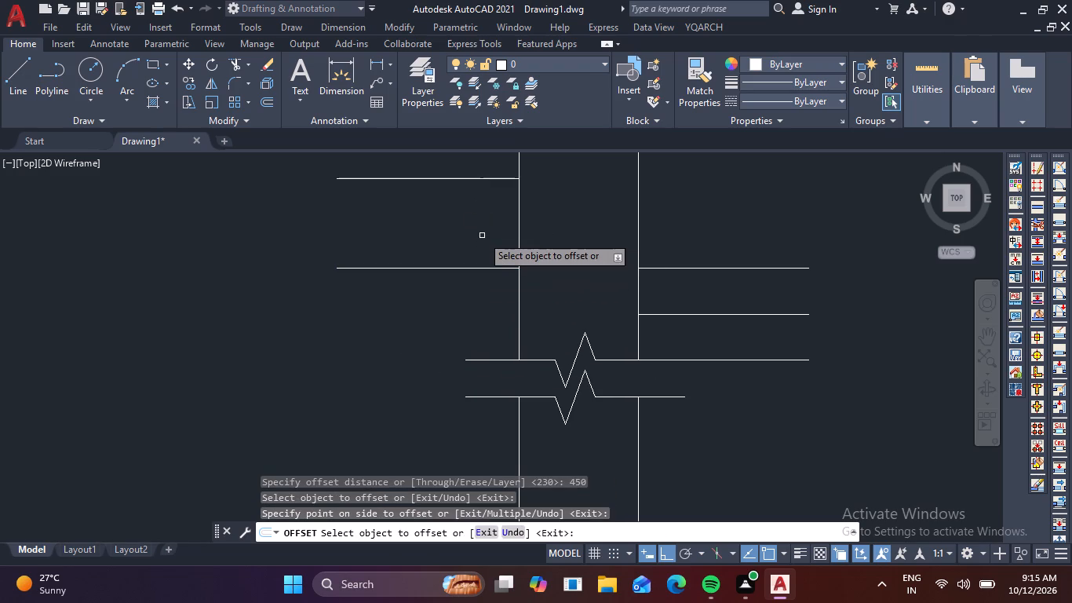
Offset the upper left horizontal line upward by another 150 mm.
middle_drag(482, 233, 487, 323)
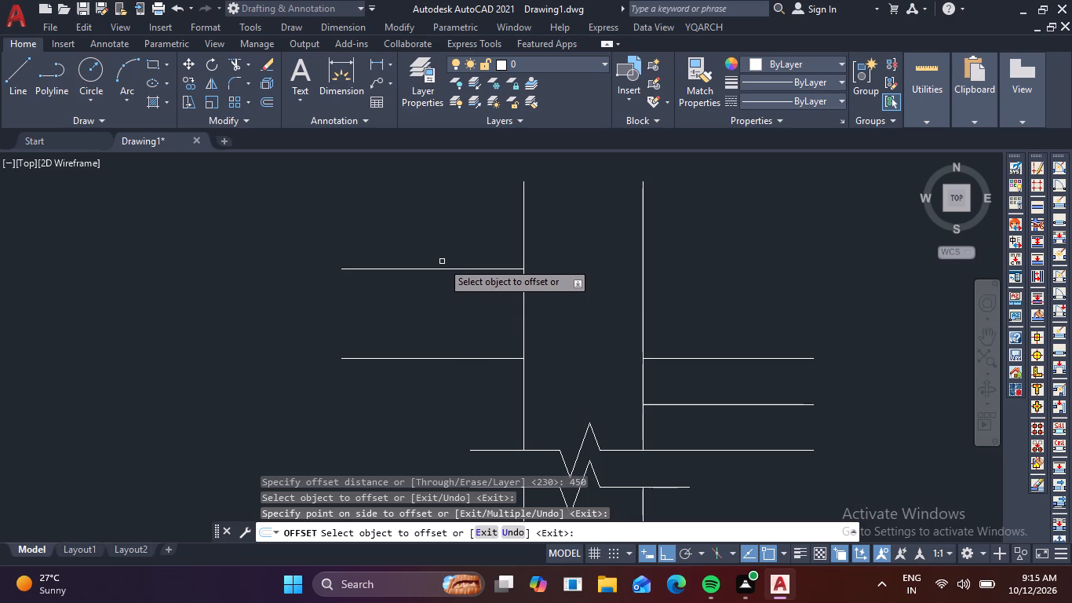
click(444, 270)
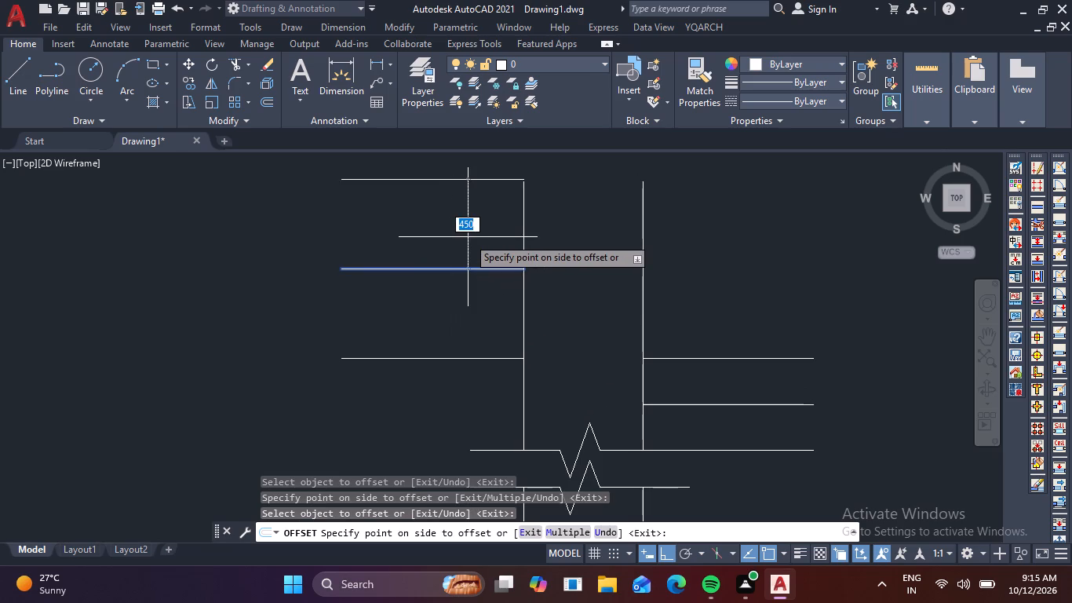
text(150)
key(Return)
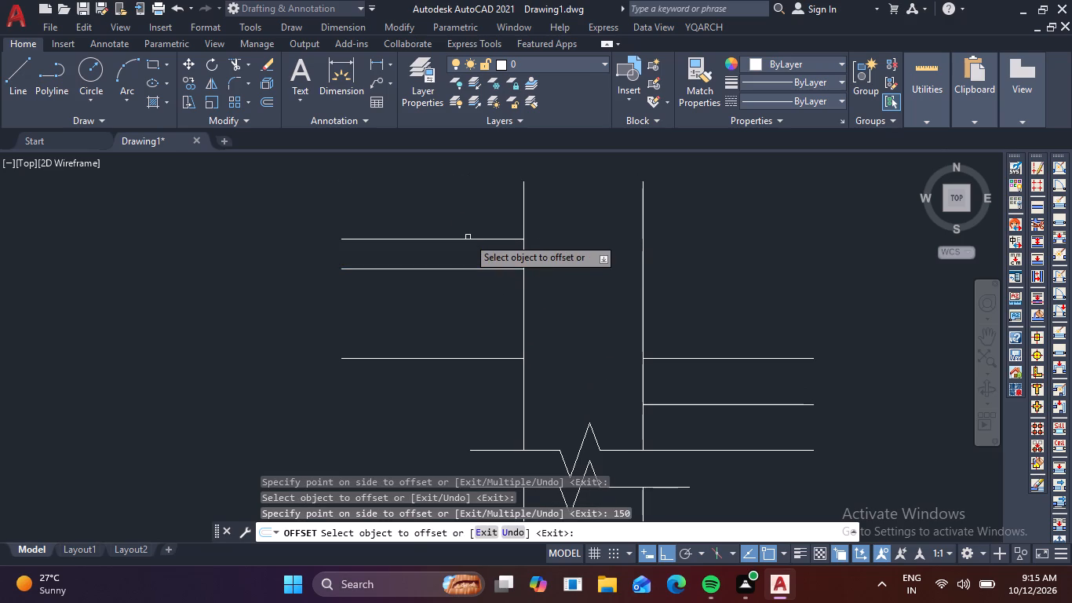
key(Escape)
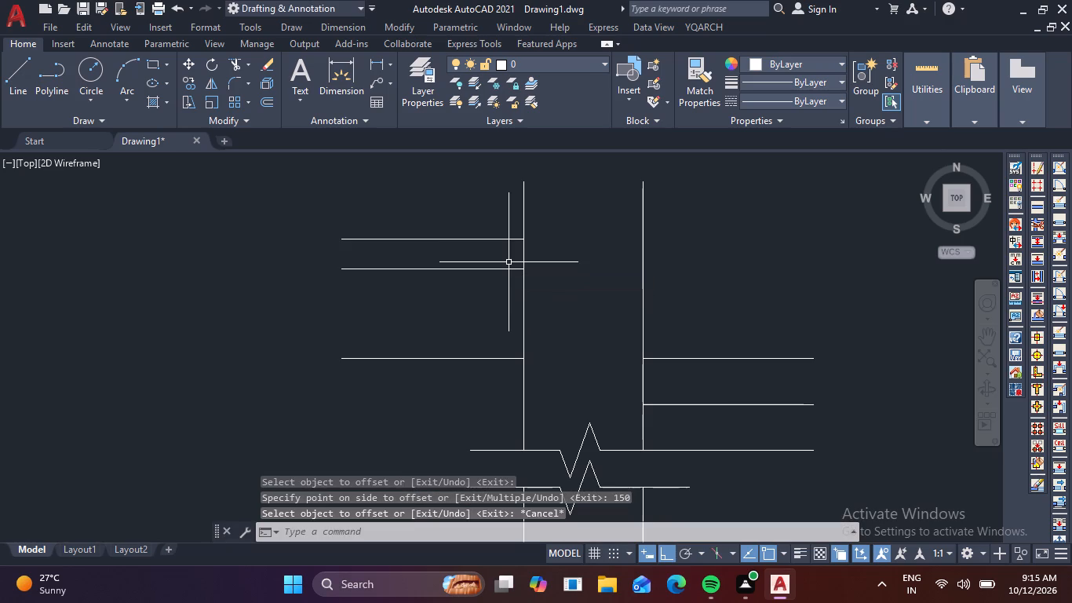
Extend the two upper left horizontal lines across the member to the right vertical line.
text(ex)
key(space)
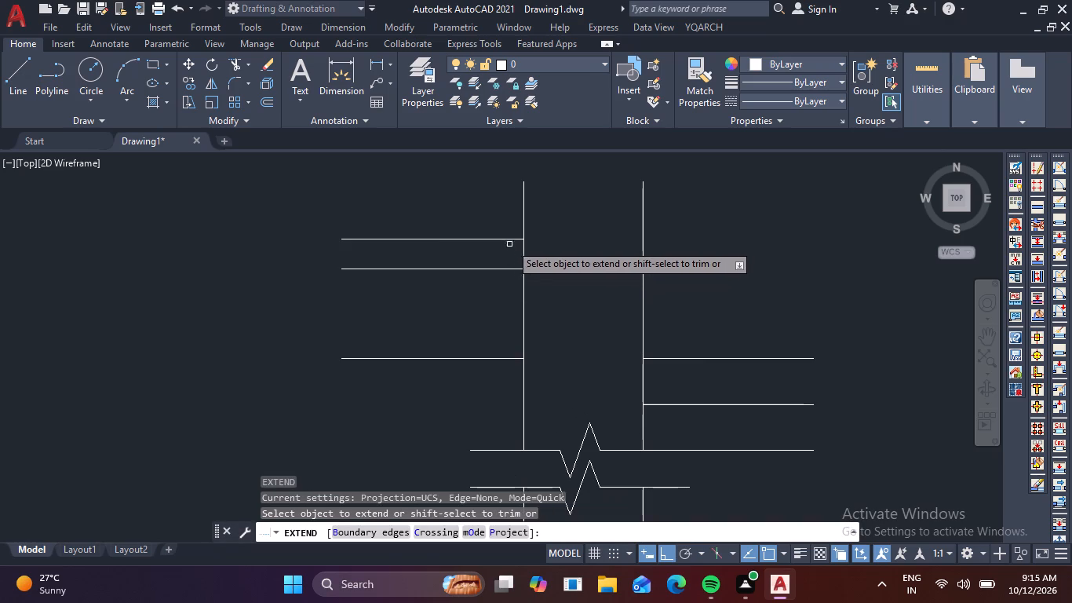
click(518, 237)
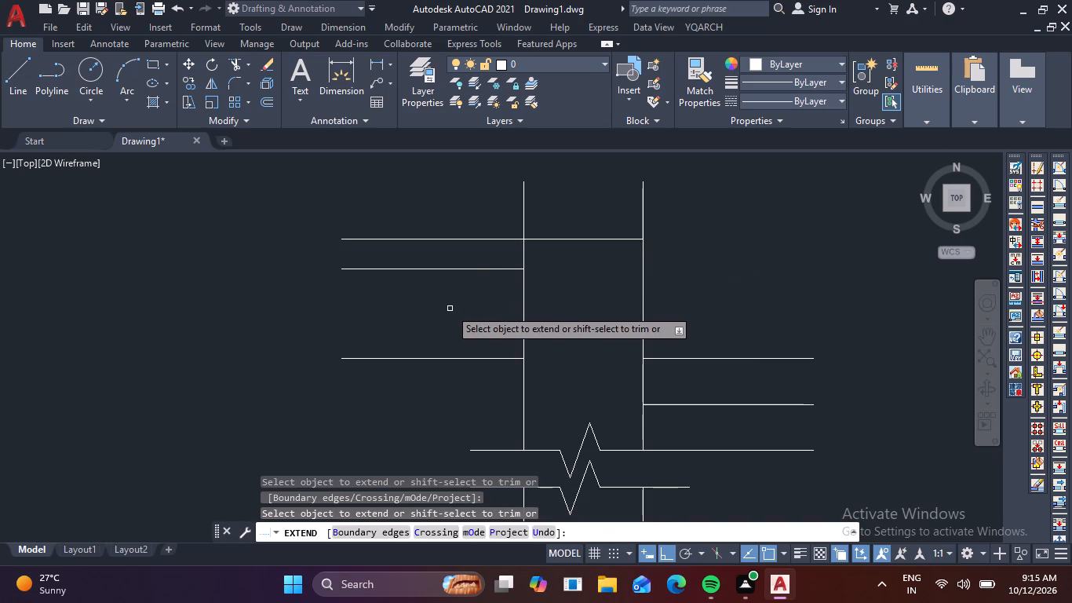
click(513, 269)
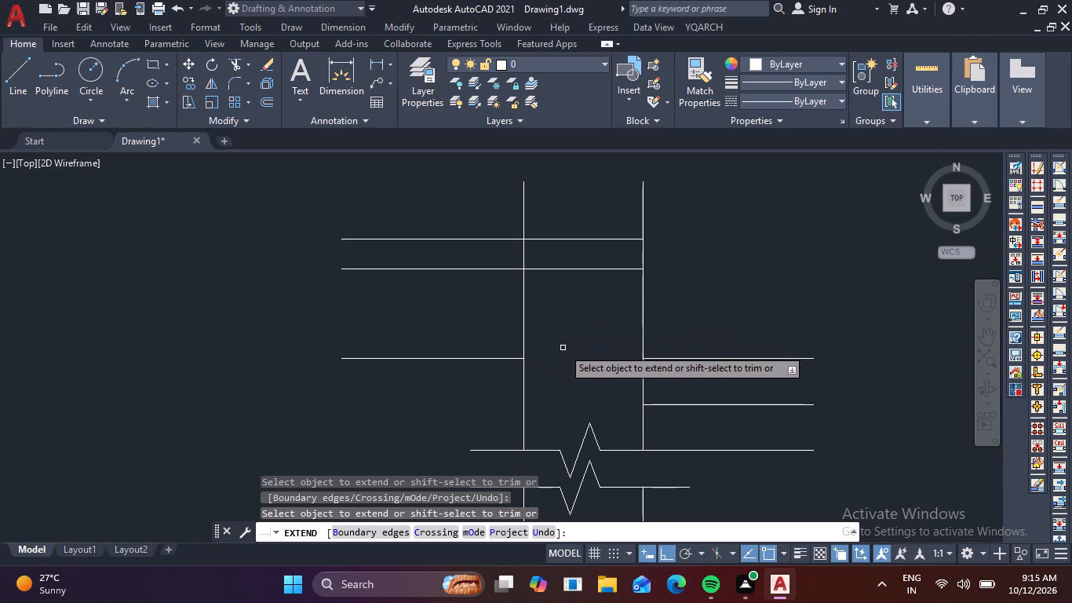
key(Escape)
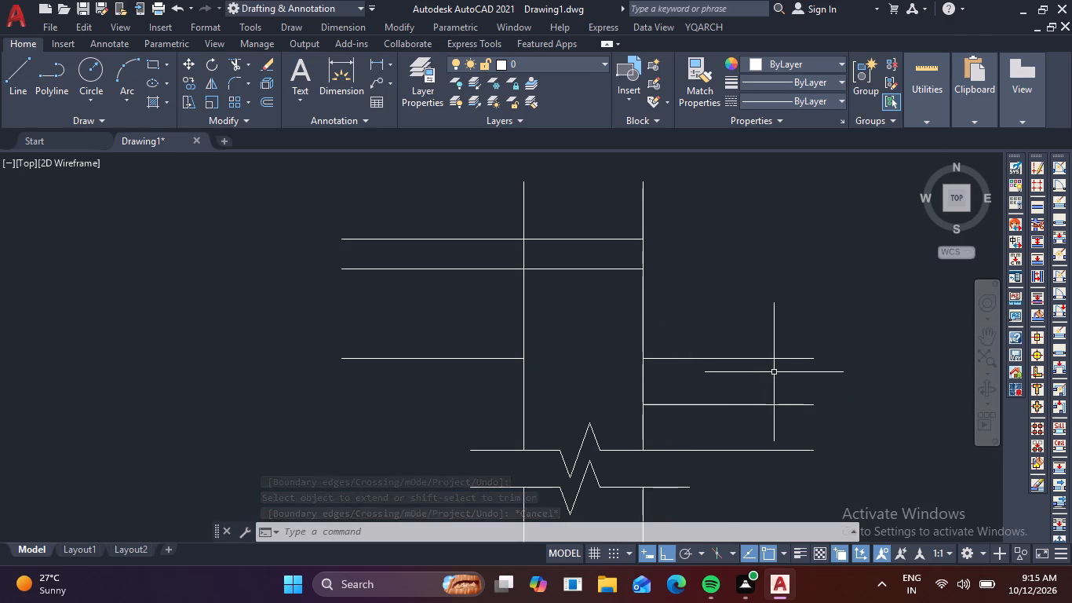
Offset the topmost horizontal line on the right side upward by 150 mm.
key(o)
key(Return)
text(150)
key(Return)
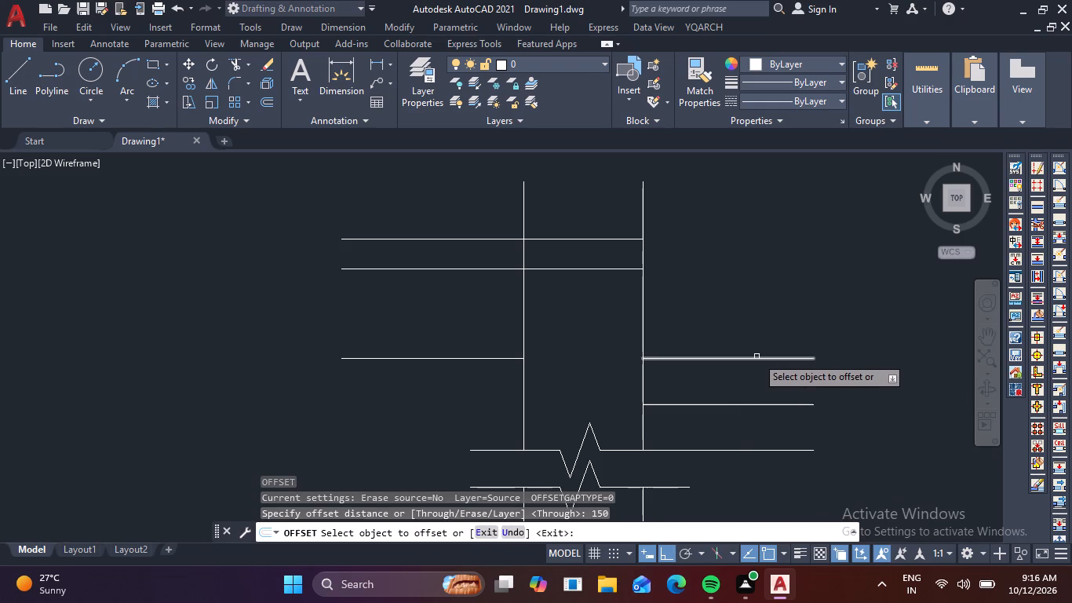
click(757, 356)
click(756, 360)
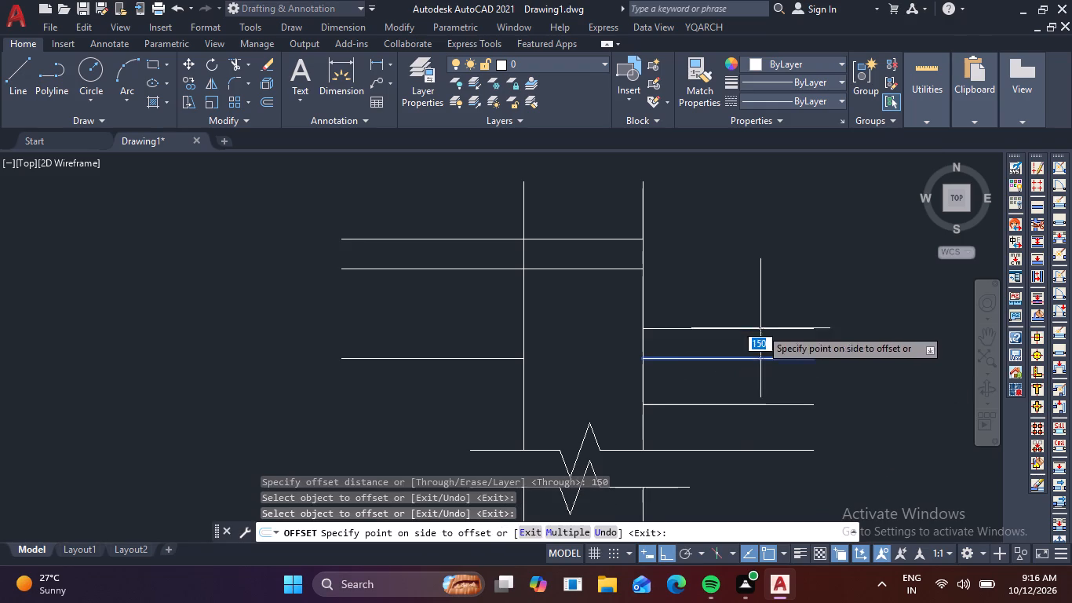
click(760, 328)
key(Escape)
key(Escape)
key(Escape)
key(Escape)
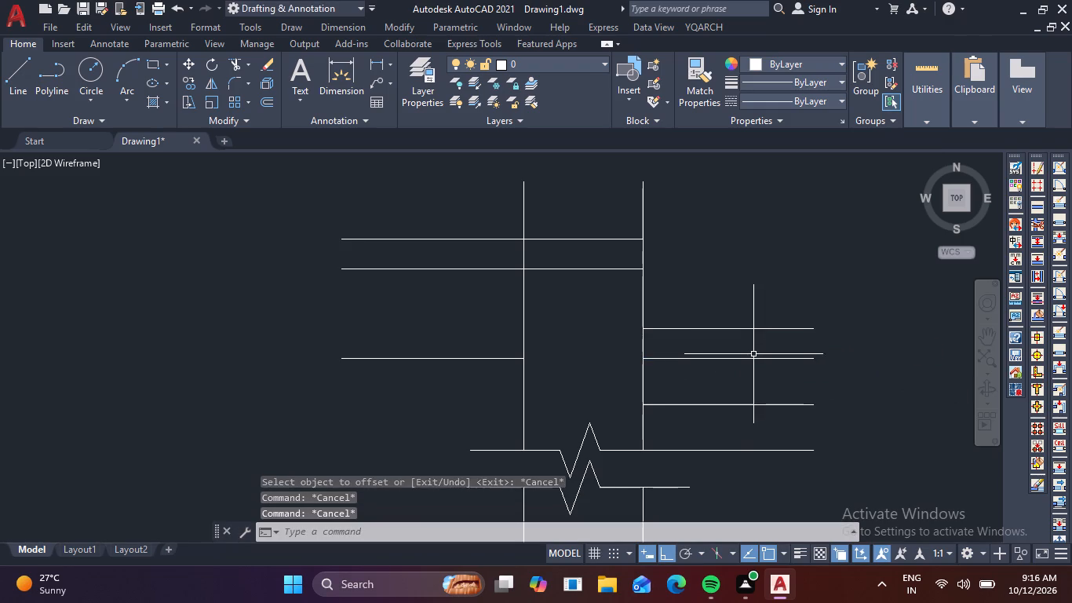
Draw a line from the lower line of the right 150 mm pair about 536 mm left into the member, then up to the extended horizontal above.
text(l)
key(space)
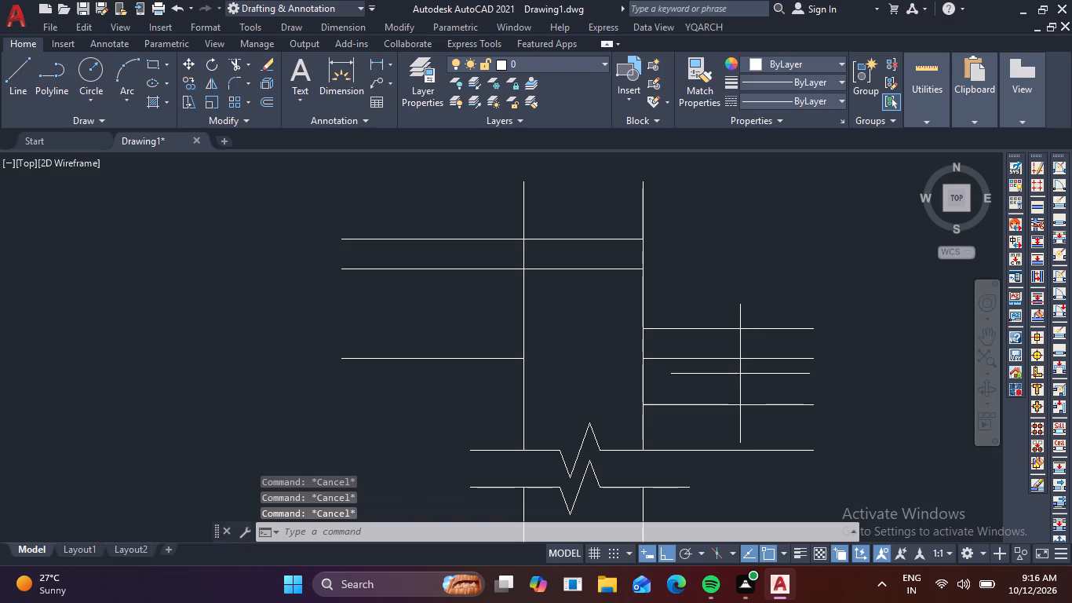
click(645, 360)
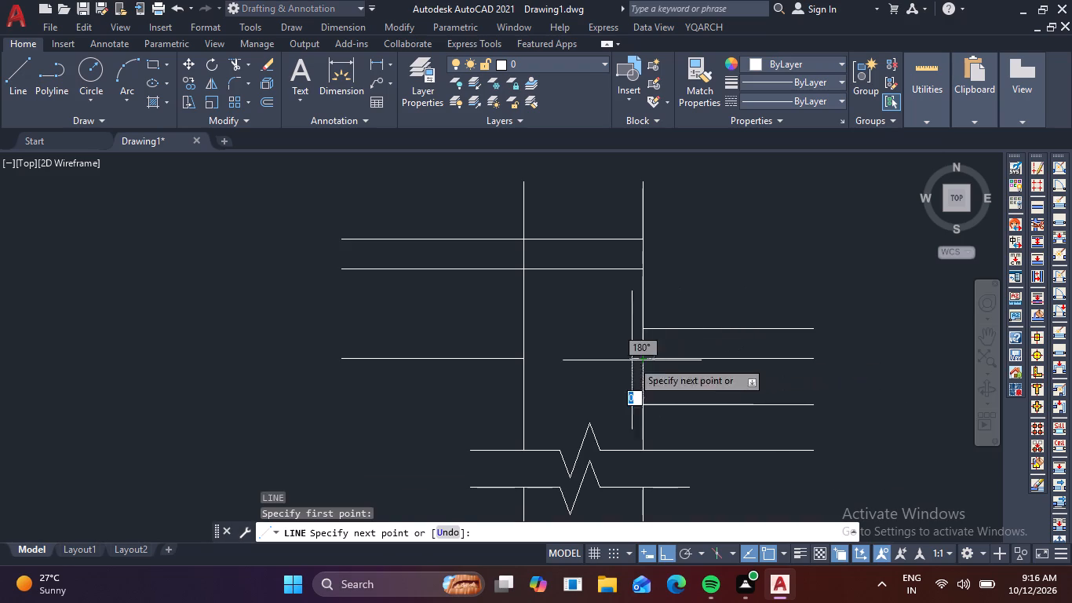
click(536, 360)
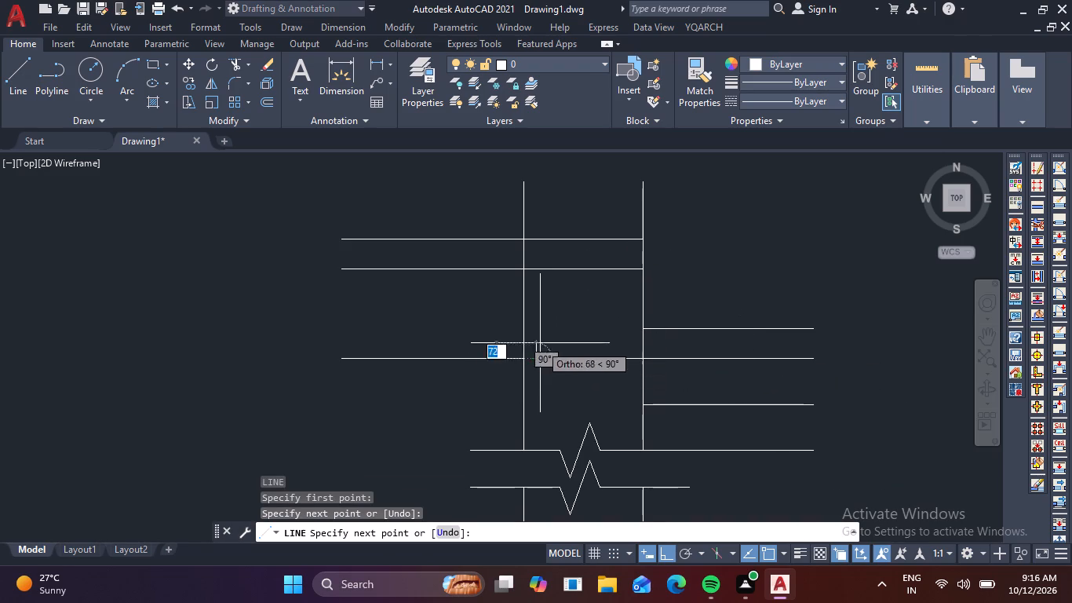
click(534, 272)
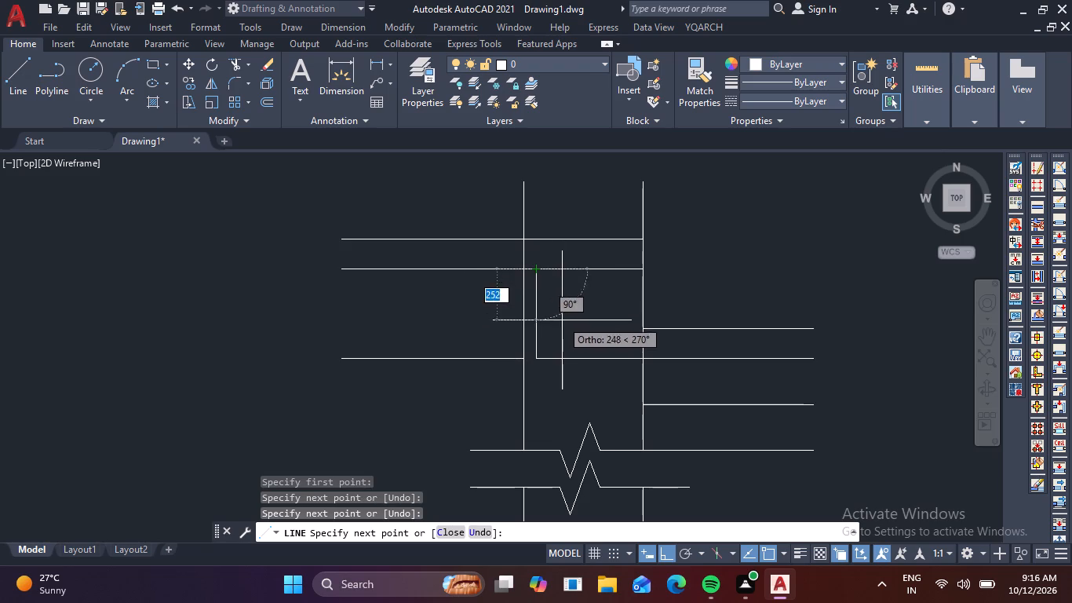
key(Escape)
key(Escape)
key(Escape)
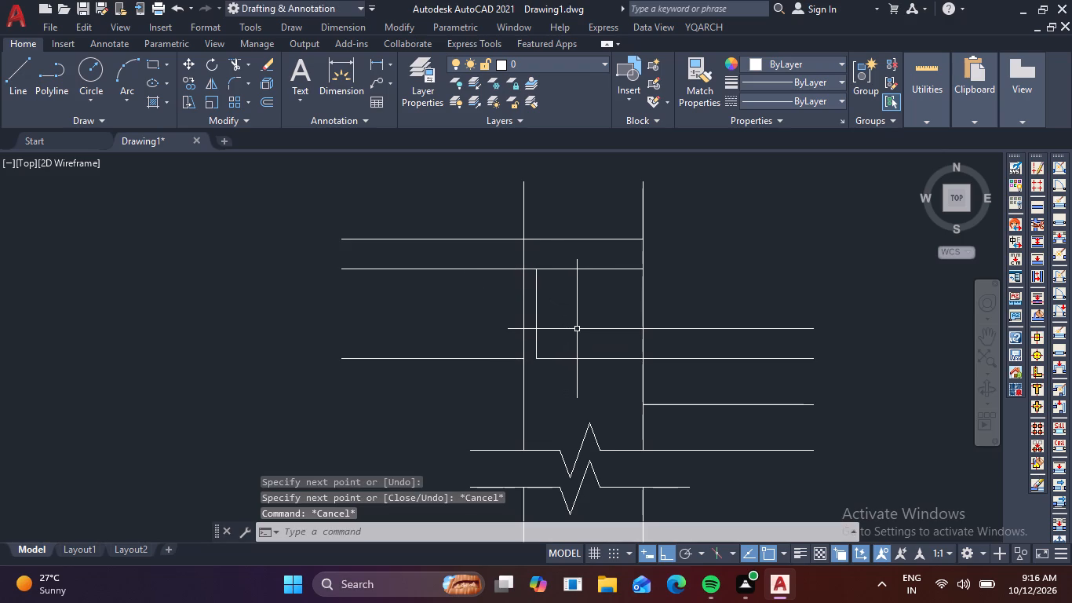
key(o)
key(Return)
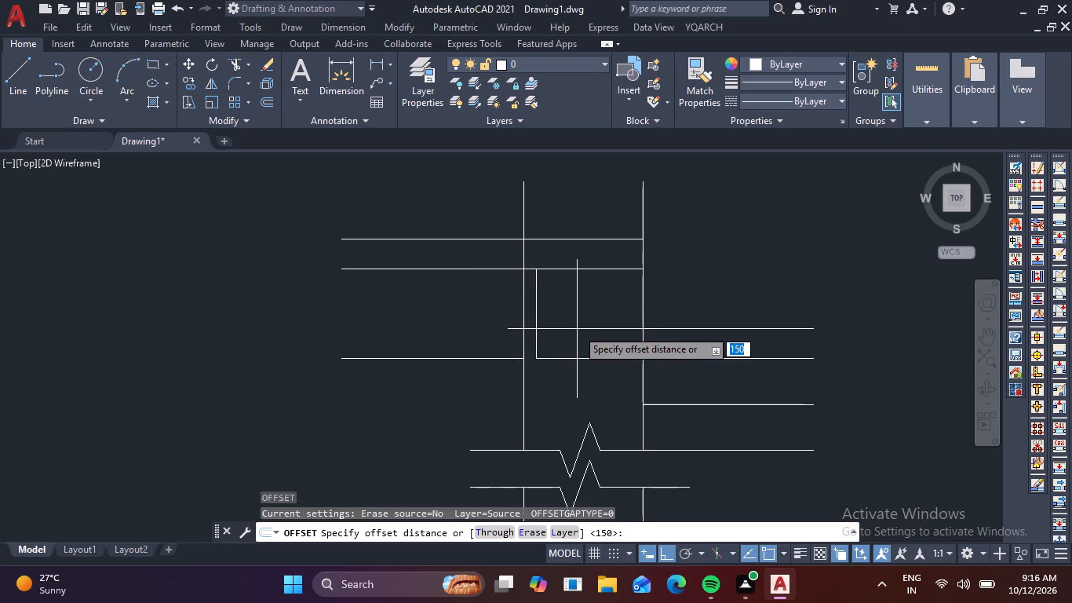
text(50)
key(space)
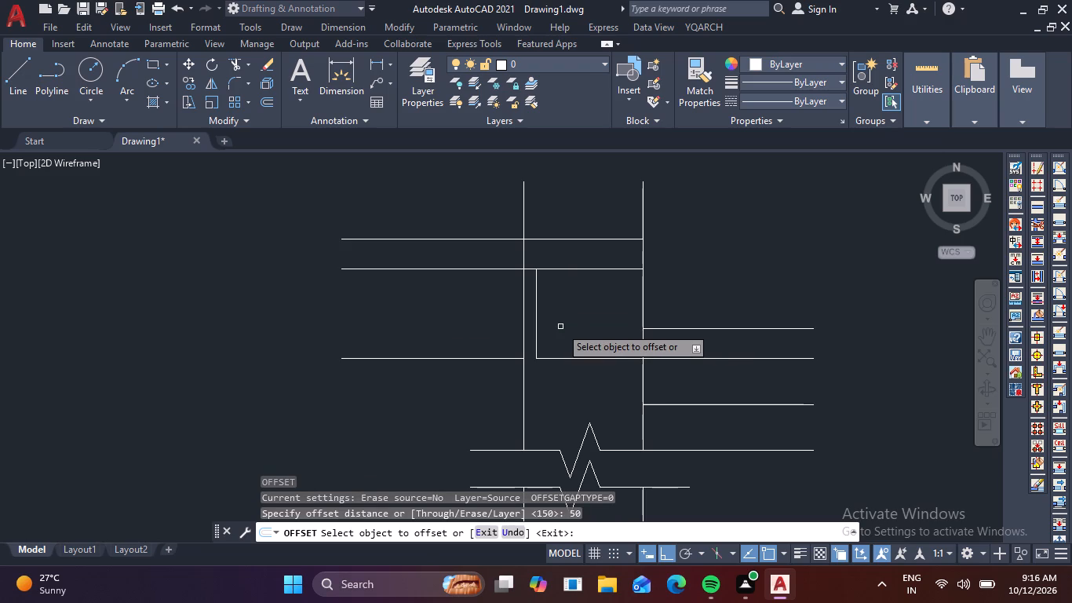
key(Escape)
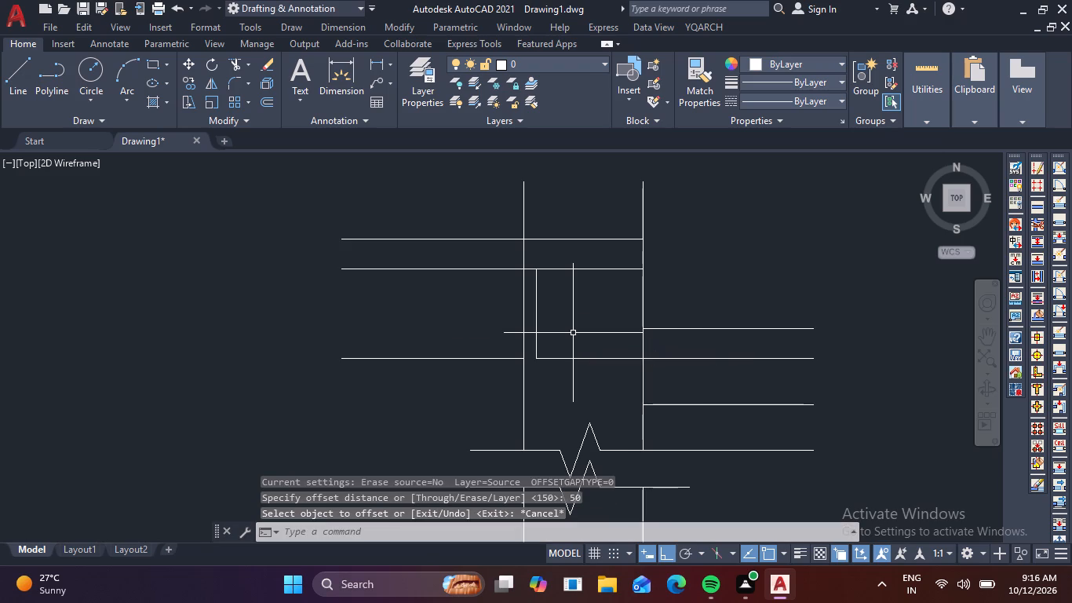
Offset the new vertical segment inside the member 150 mm to the right and its horizontal segment 150 mm upward.
key(o)
key(Return)
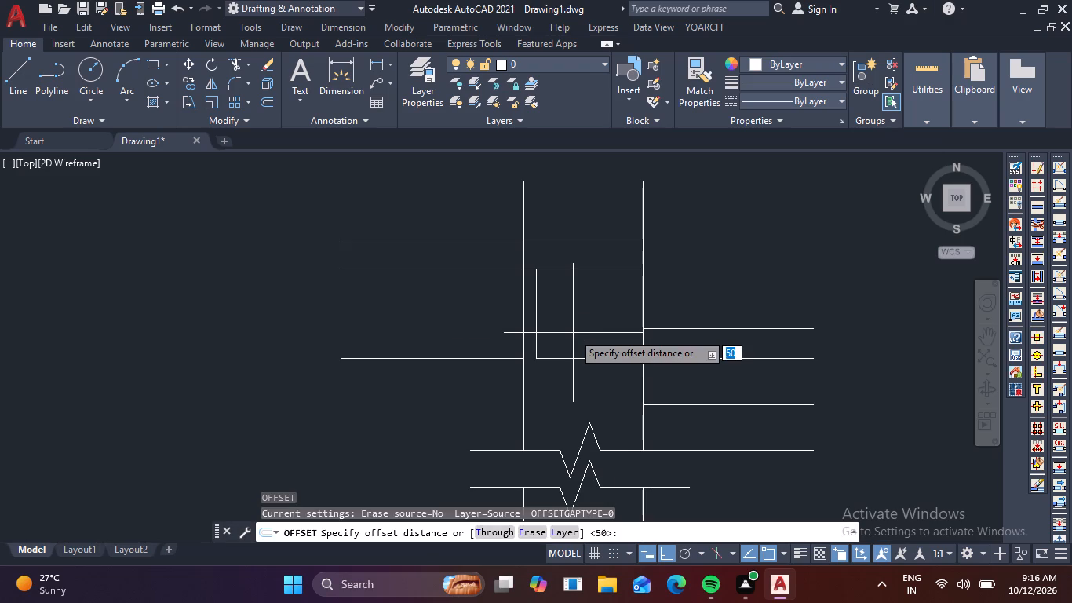
text(15)
key(0)
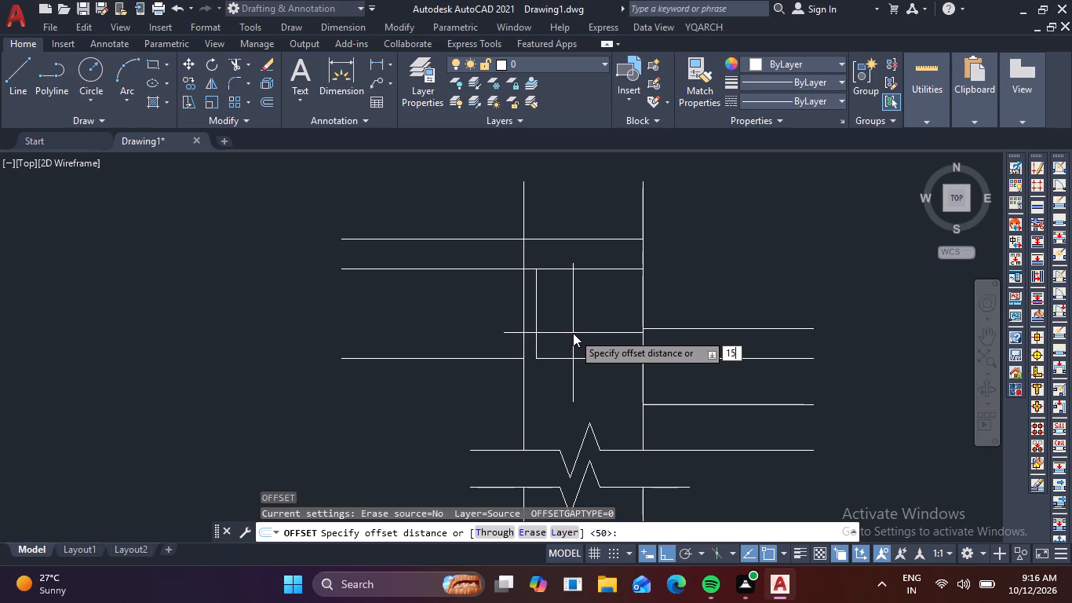
key(Return)
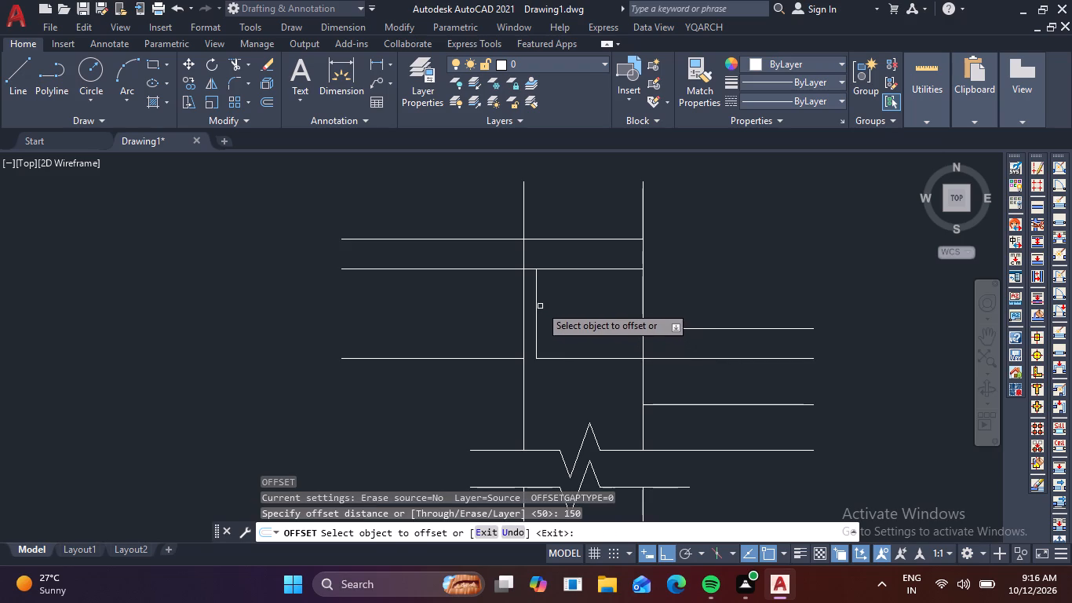
click(536, 301)
click(600, 303)
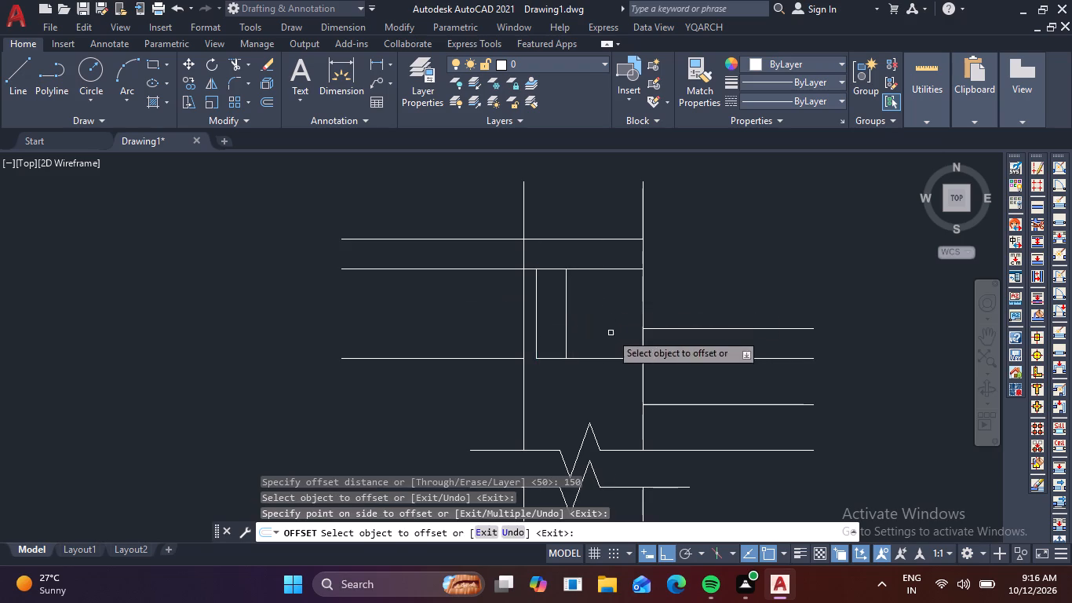
click(607, 356)
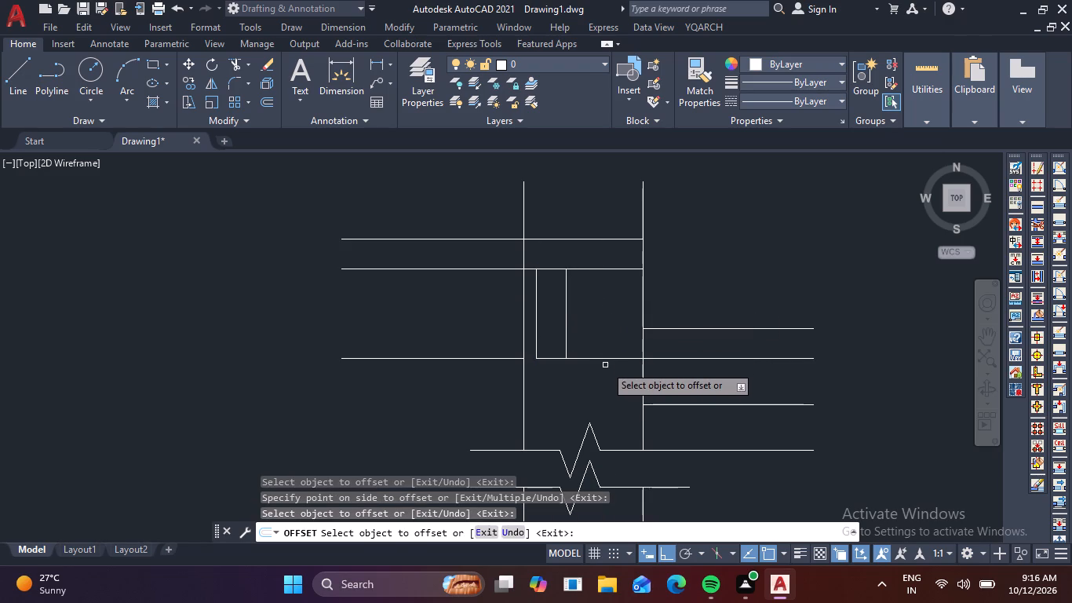
click(606, 360)
click(608, 338)
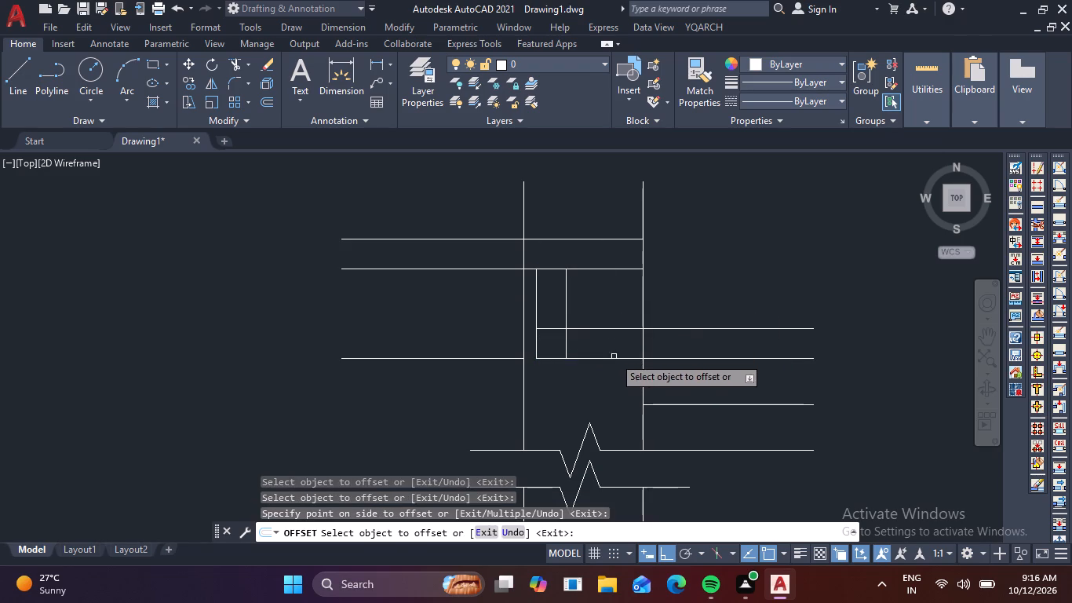
key(Escape)
key(Escape)
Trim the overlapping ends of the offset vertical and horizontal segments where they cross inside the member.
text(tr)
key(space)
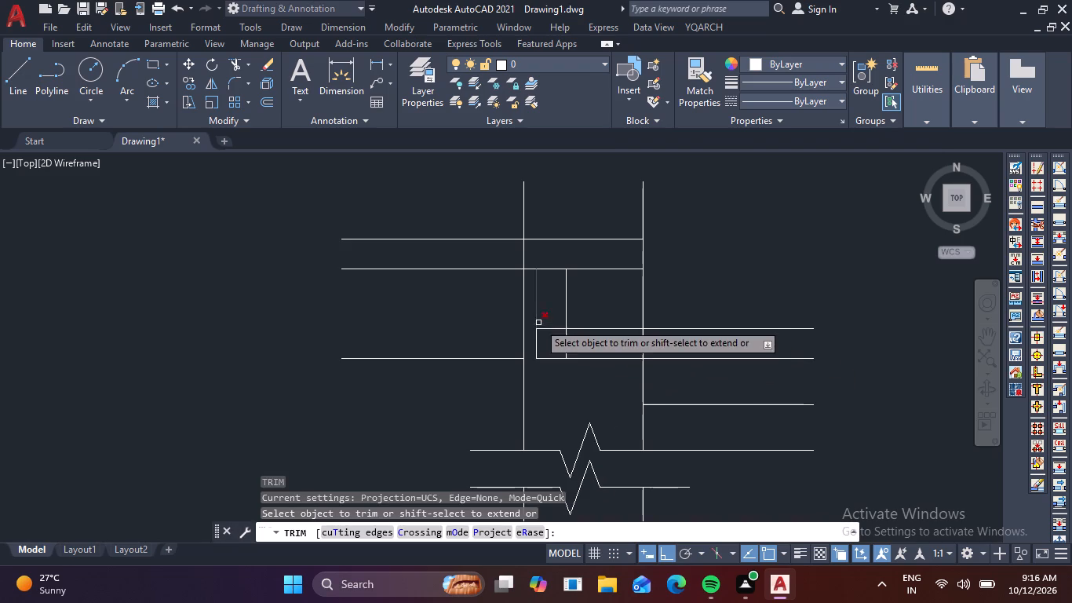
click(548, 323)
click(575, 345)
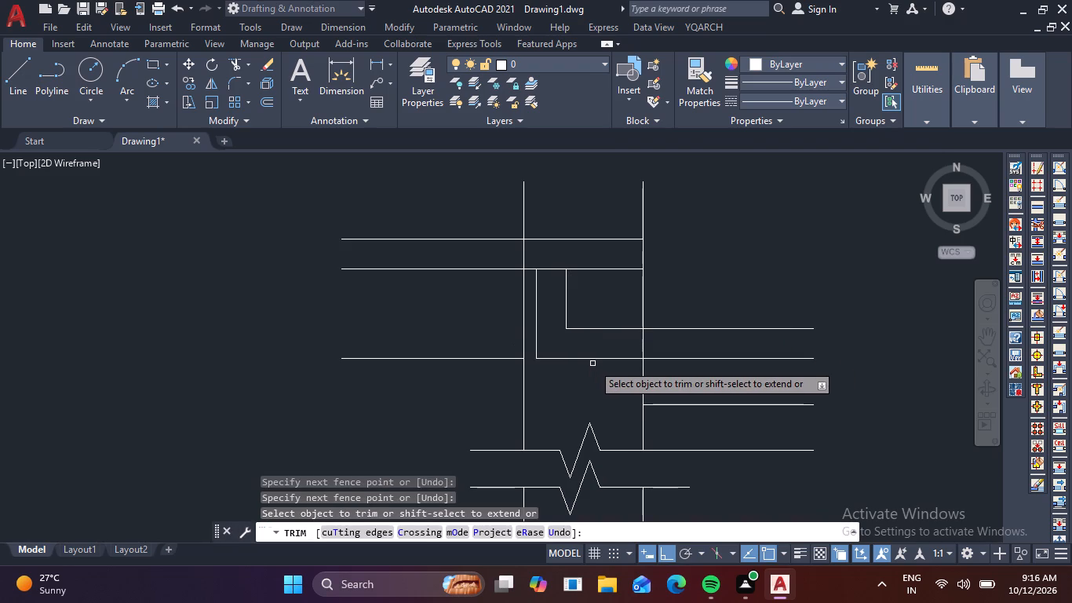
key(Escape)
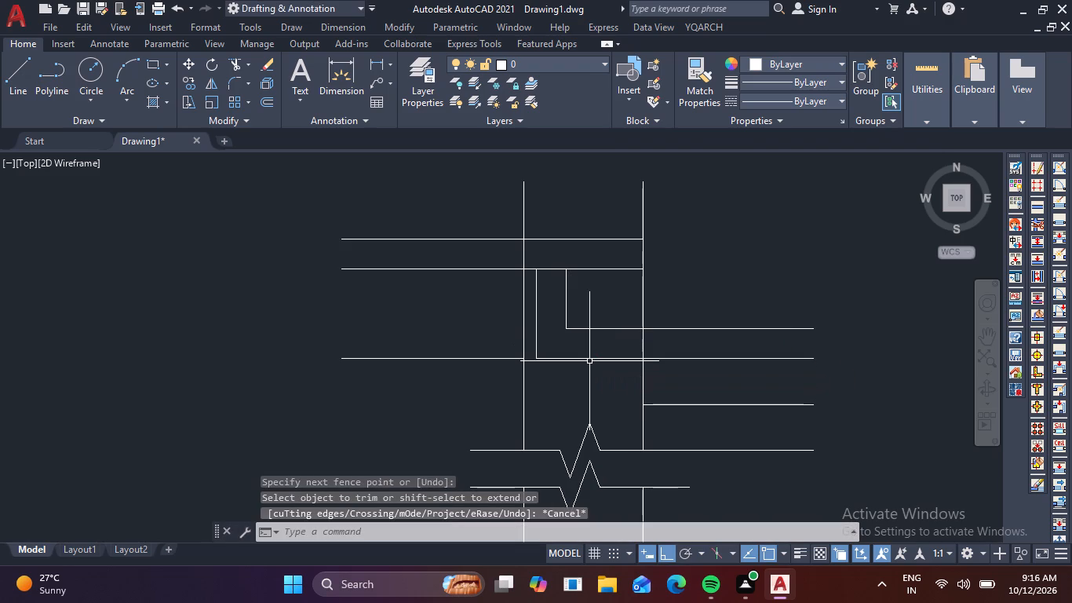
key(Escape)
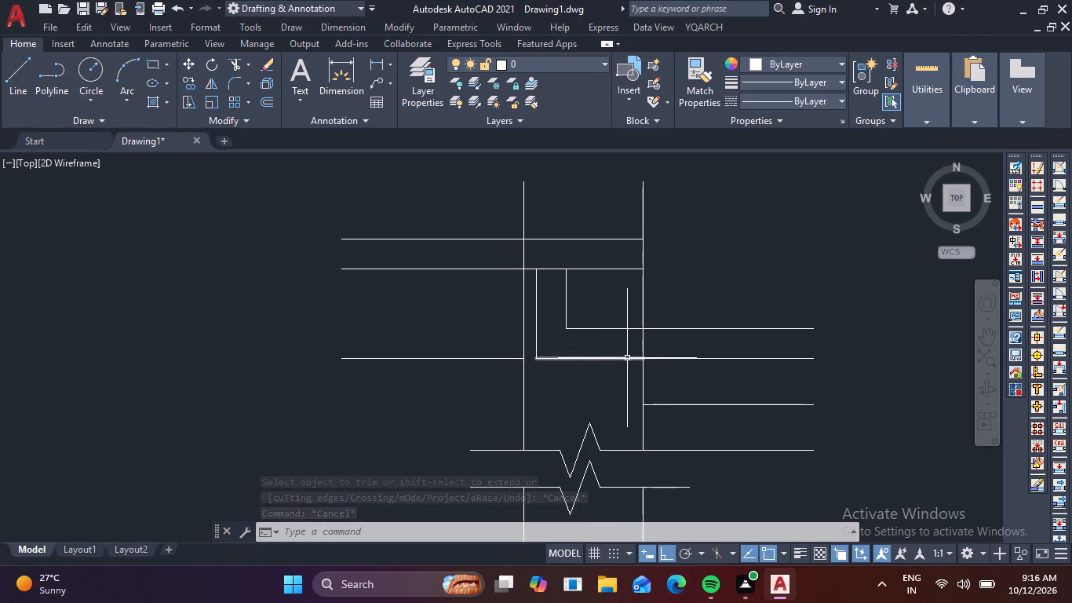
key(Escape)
Erase the two short vertical segments inside the member below the extended horizontal lines.
click(585, 309)
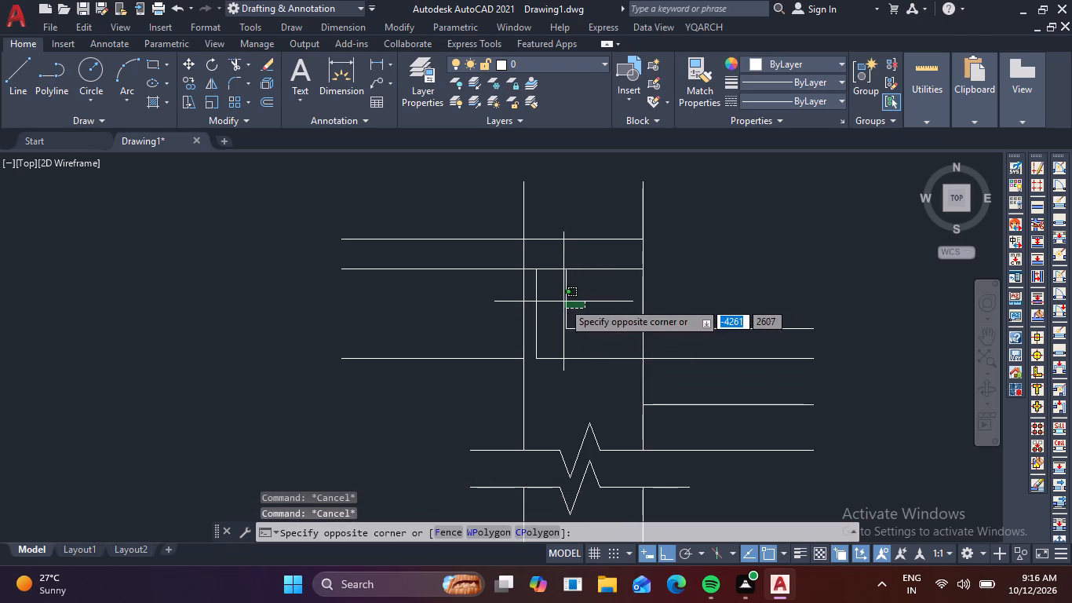
click(531, 293)
key(Delete)
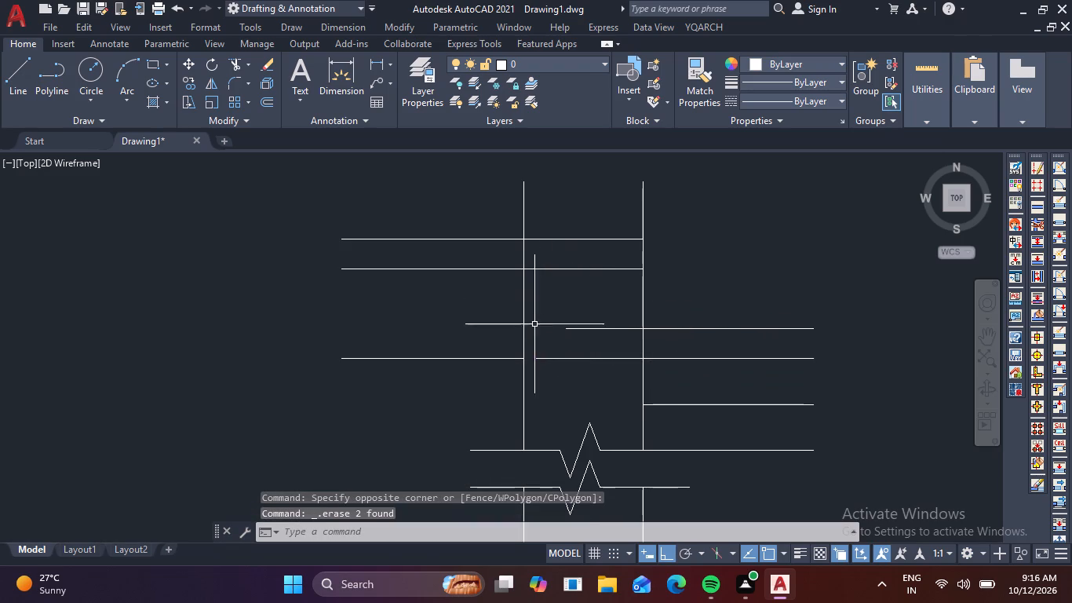
Draw one vertical line inside the member, midway between the erased pair, from the lower slab line up to the extended horizontal.
key(l)
key(space)
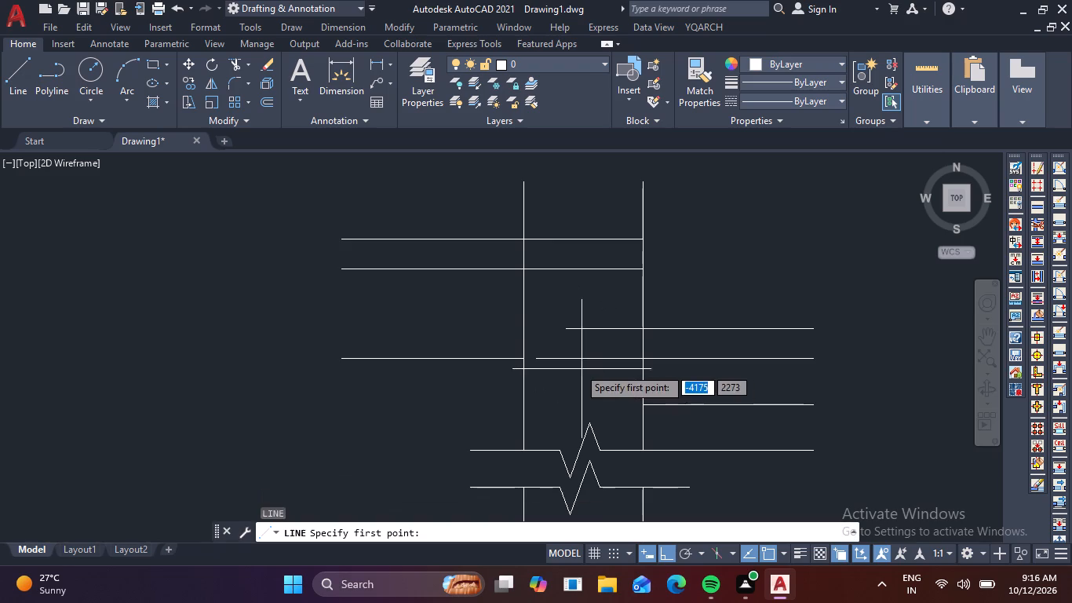
click(551, 359)
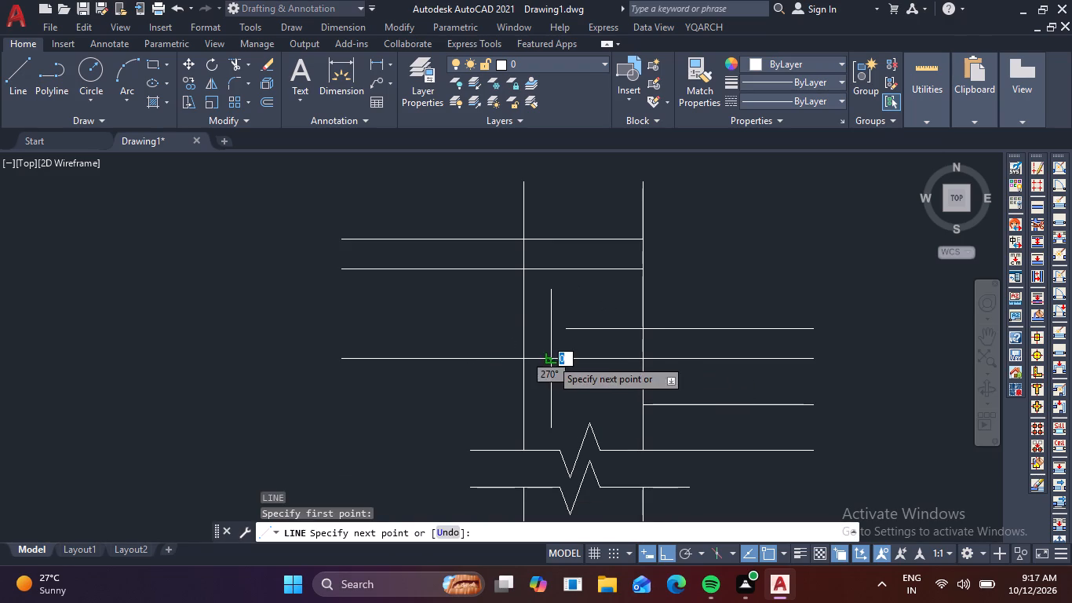
click(551, 276)
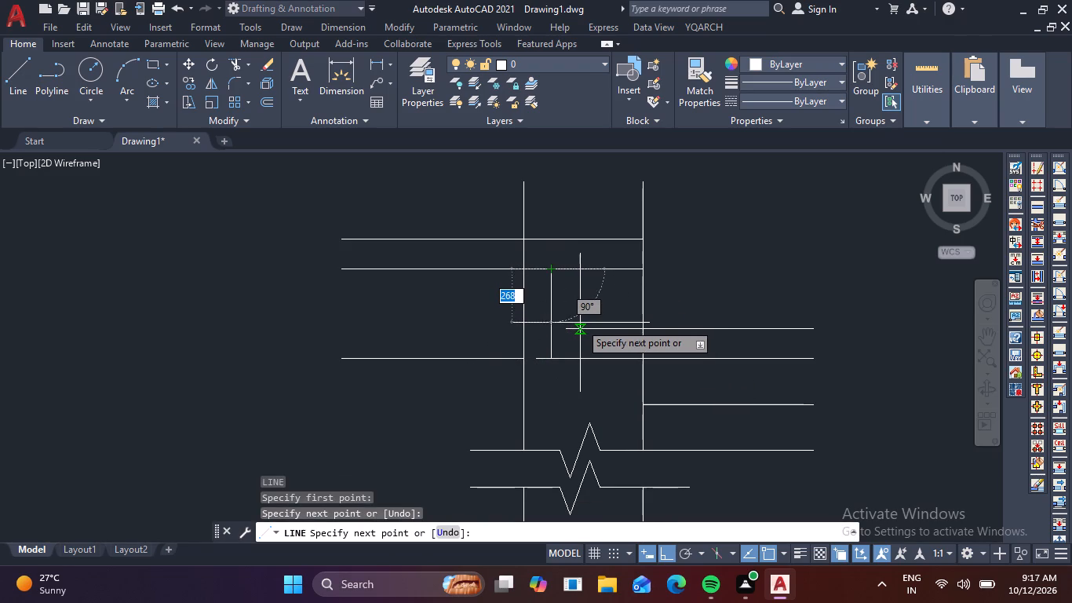
key(Escape)
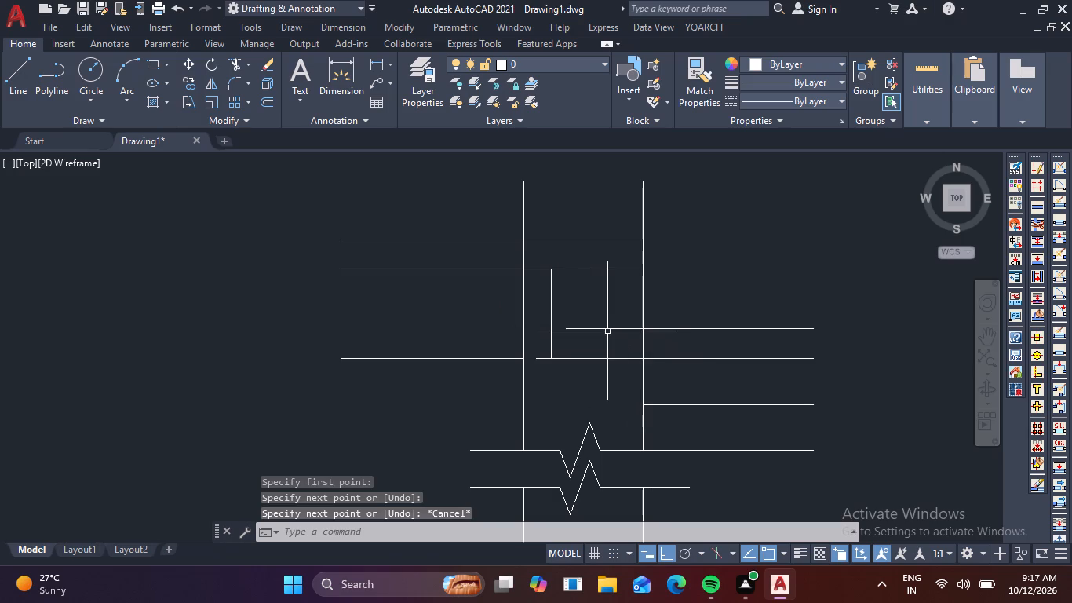
Trim the upper slab line inside the member and the lower slab line's stub beyond the new vertical line.
key(t)
key(r)
key(space)
key(space)
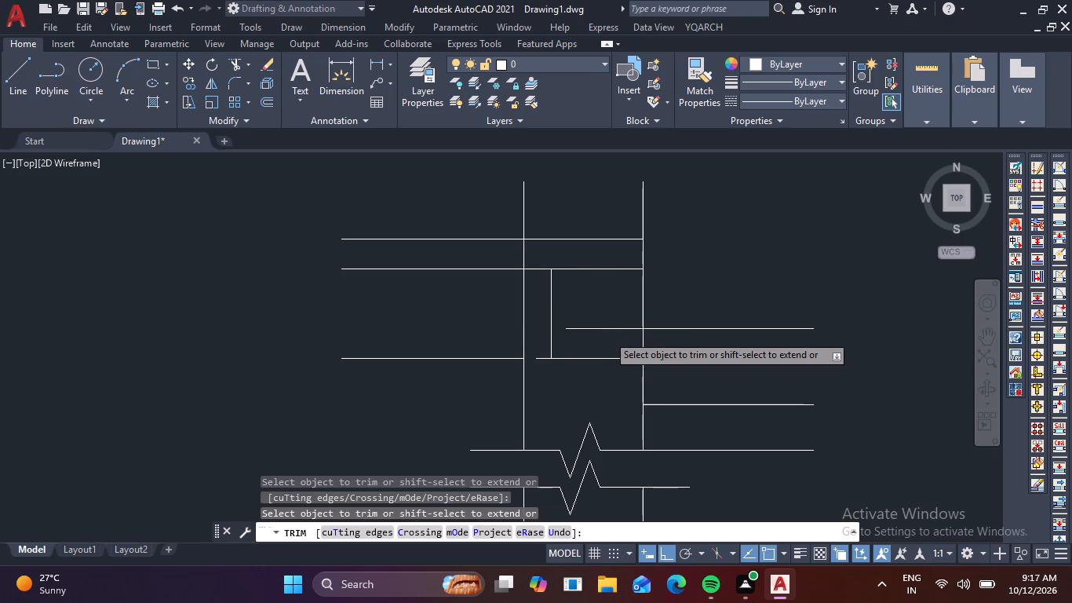
click(611, 327)
click(614, 336)
scroll(608, 336, down, 4)
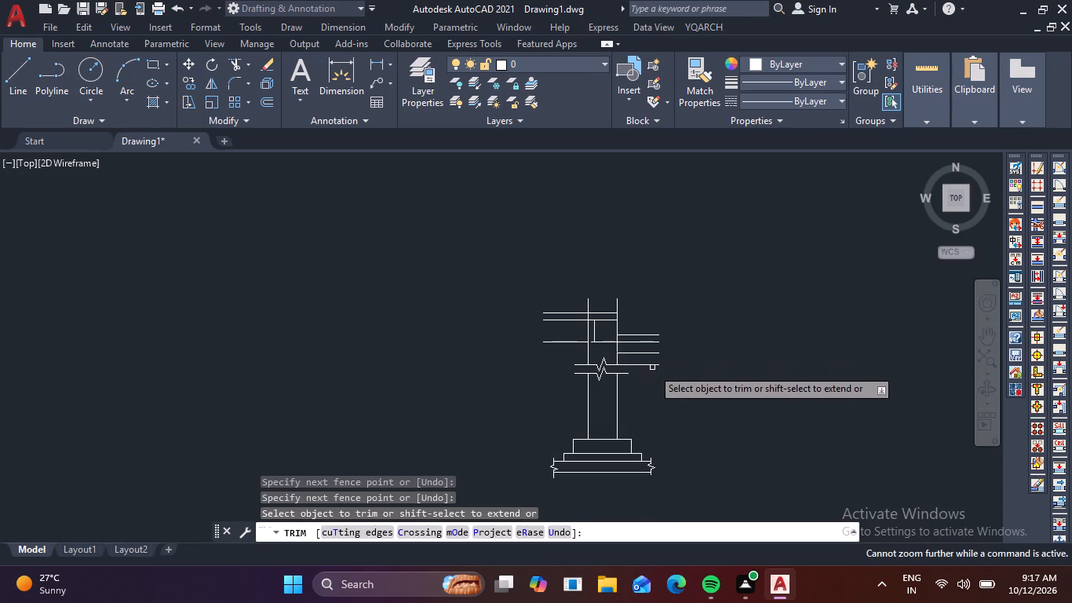
scroll(602, 347, up, 4)
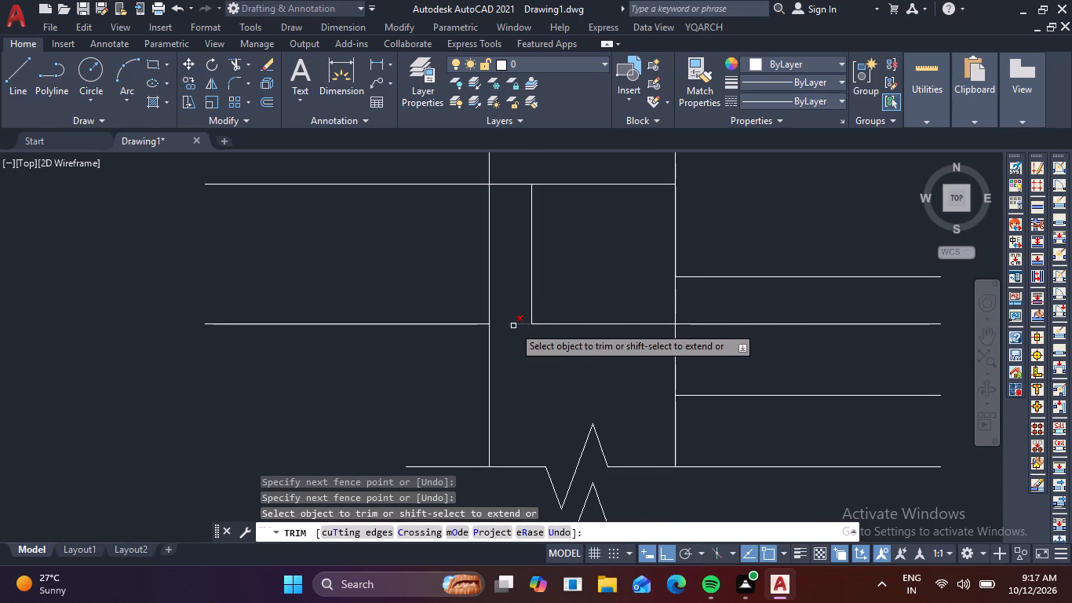
click(513, 326)
scroll(512, 330, down, 3)
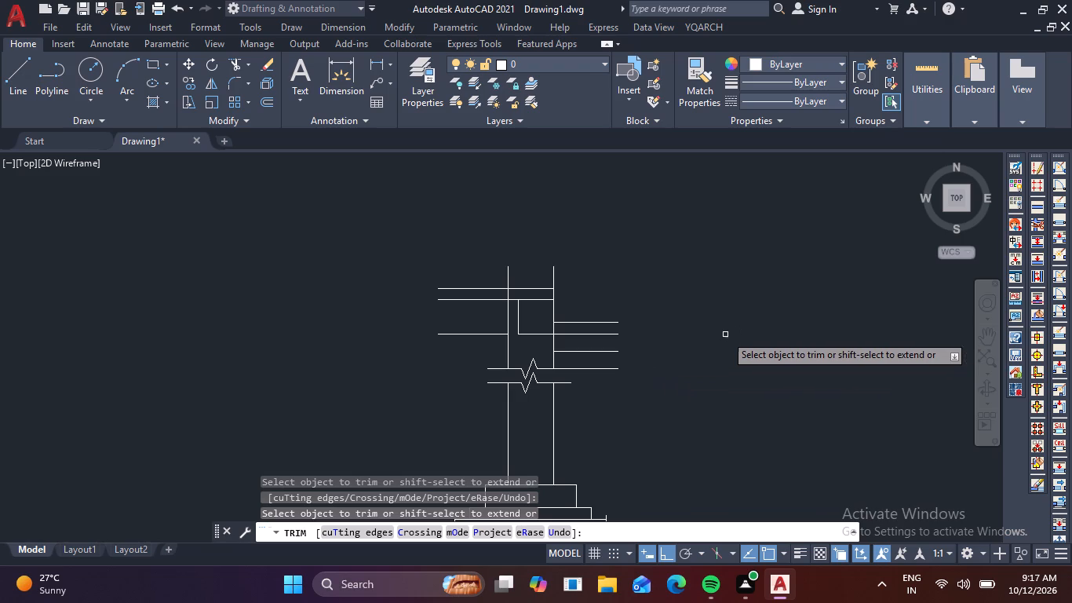
key(Escape)
key(Escape)
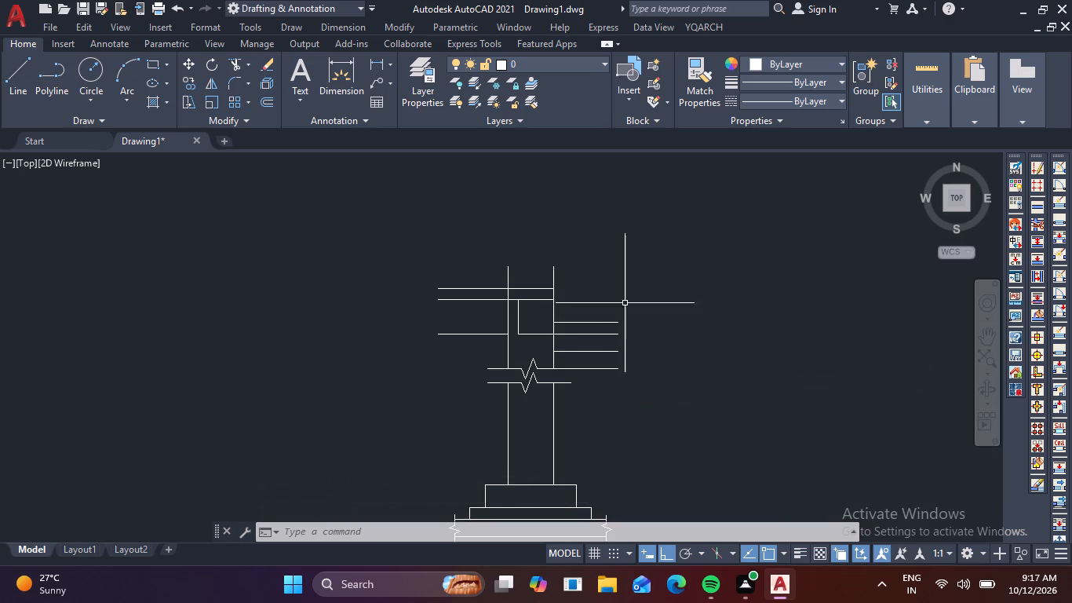
Continue both vertical edges of the member upward with new lines about 1305 mm long.
text(l)
key(space)
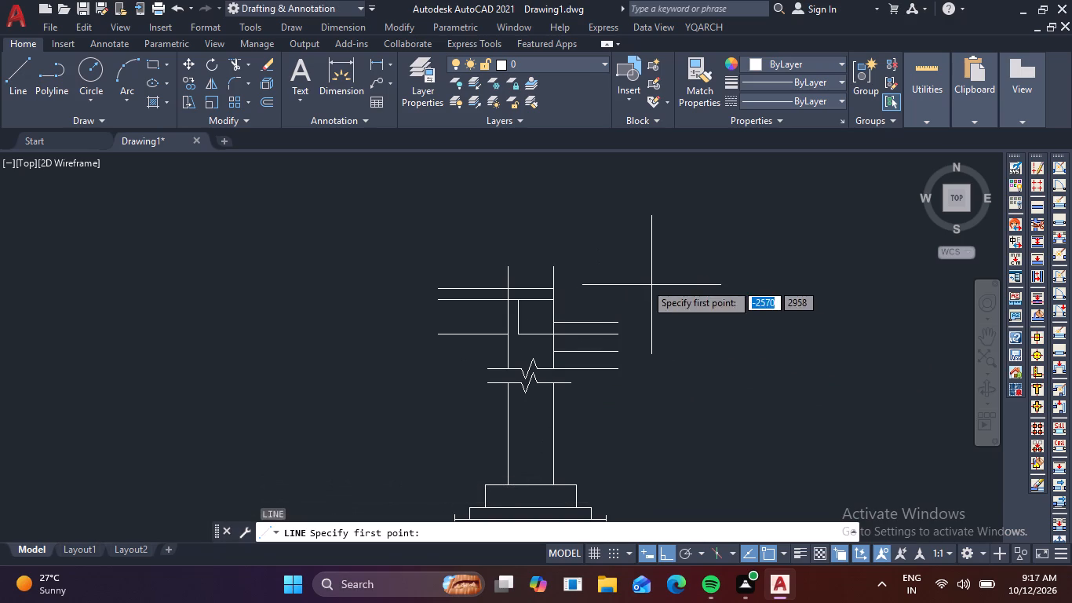
click(551, 269)
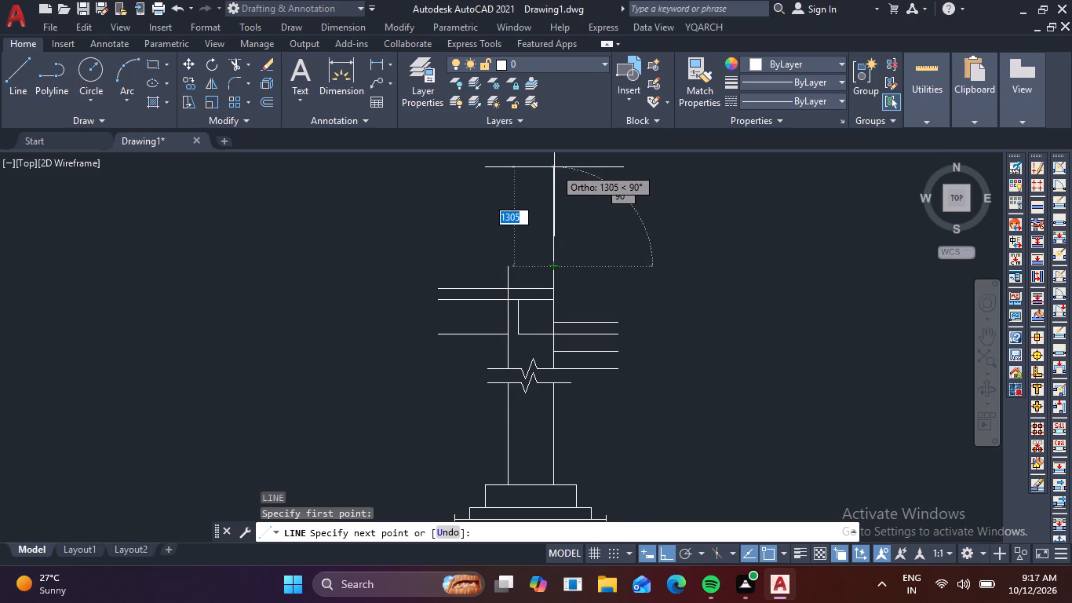
click(554, 167)
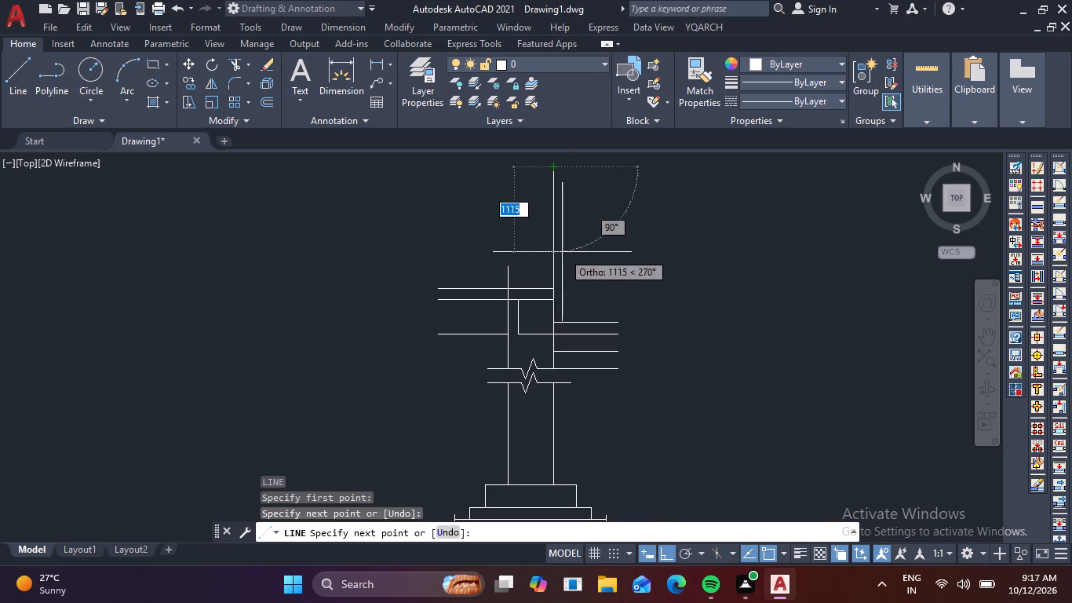
key(space)
key(space)
drag(518, 221, 520, 210)
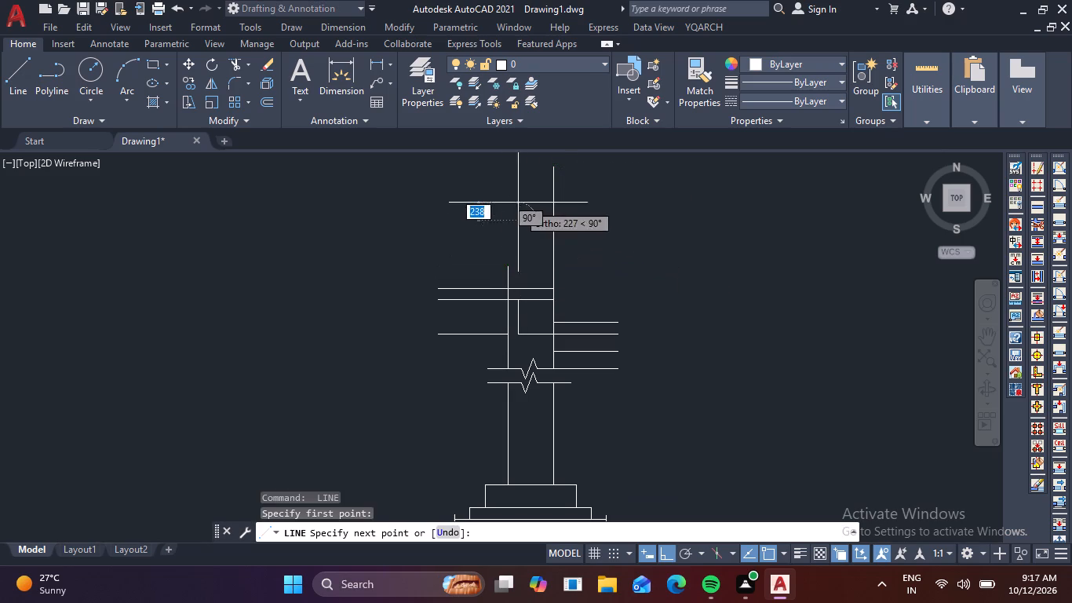
key(Escape)
key(space)
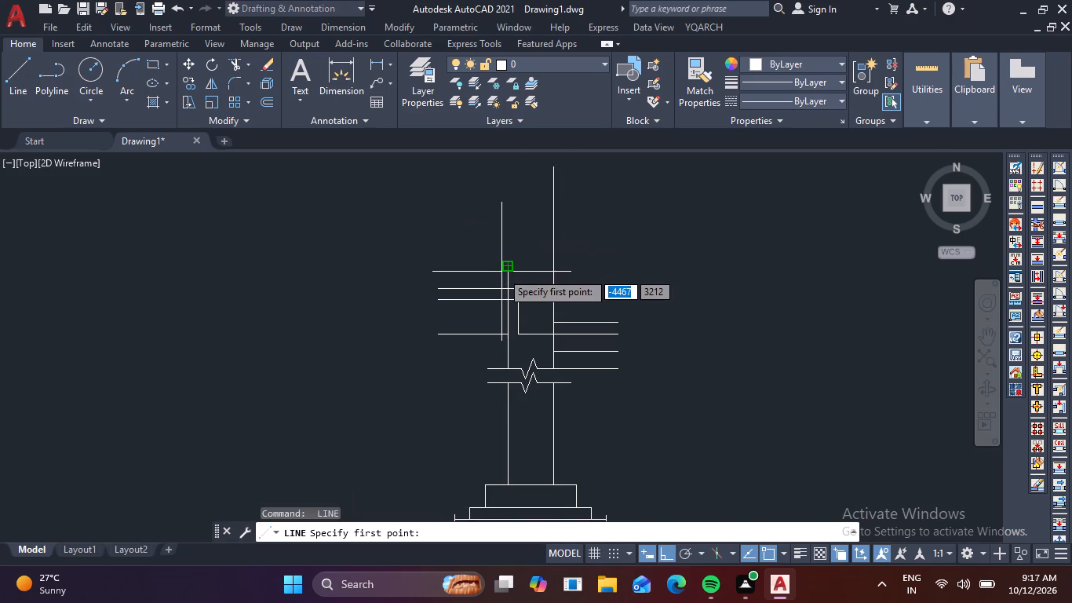
click(507, 267)
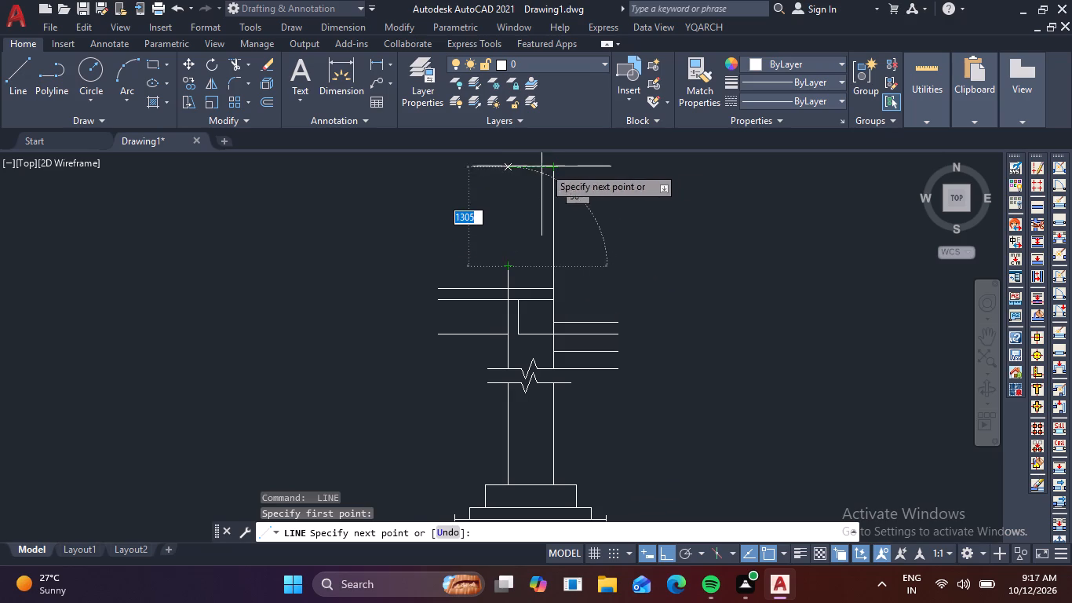
click(509, 168)
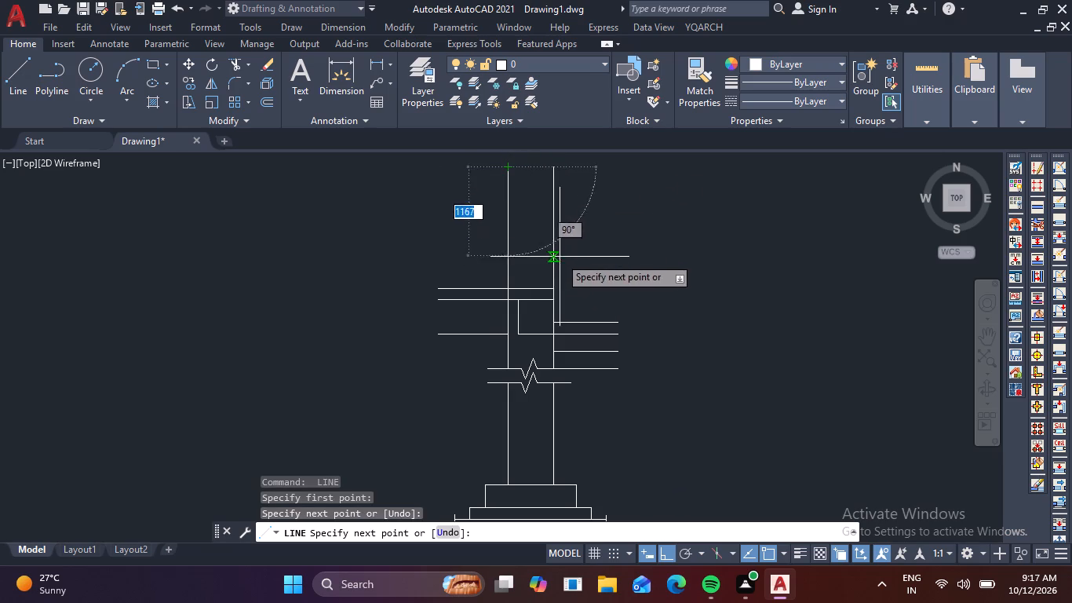
key(Escape)
Add a size 200 breakline about 951 mm long across the member's top ends, with the break symbol midway between the edges.
key(b)
text(rea)
key(space)
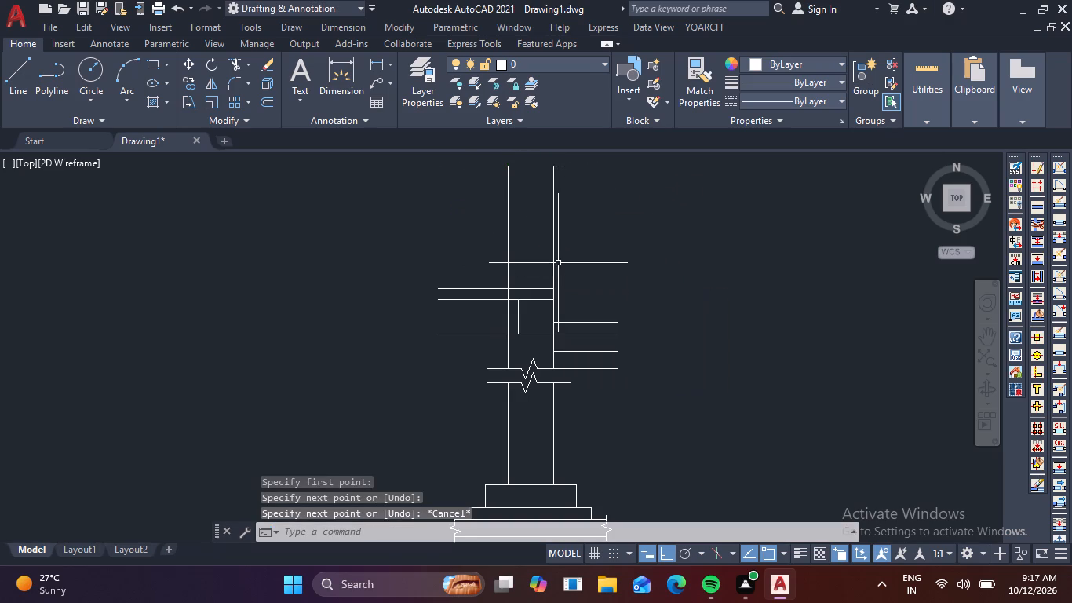
click(493, 172)
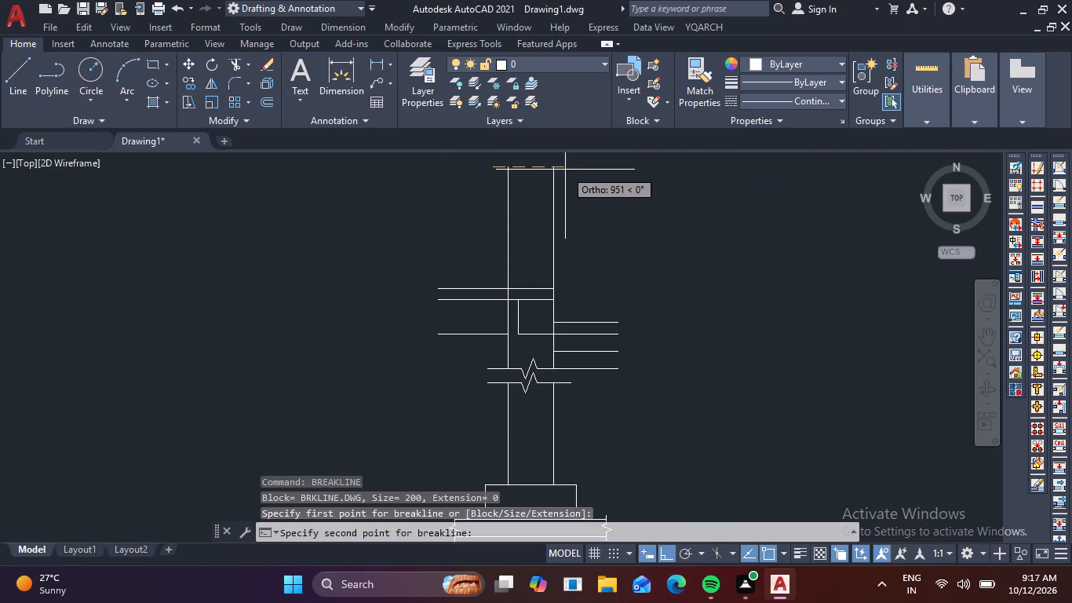
click(565, 170)
click(534, 168)
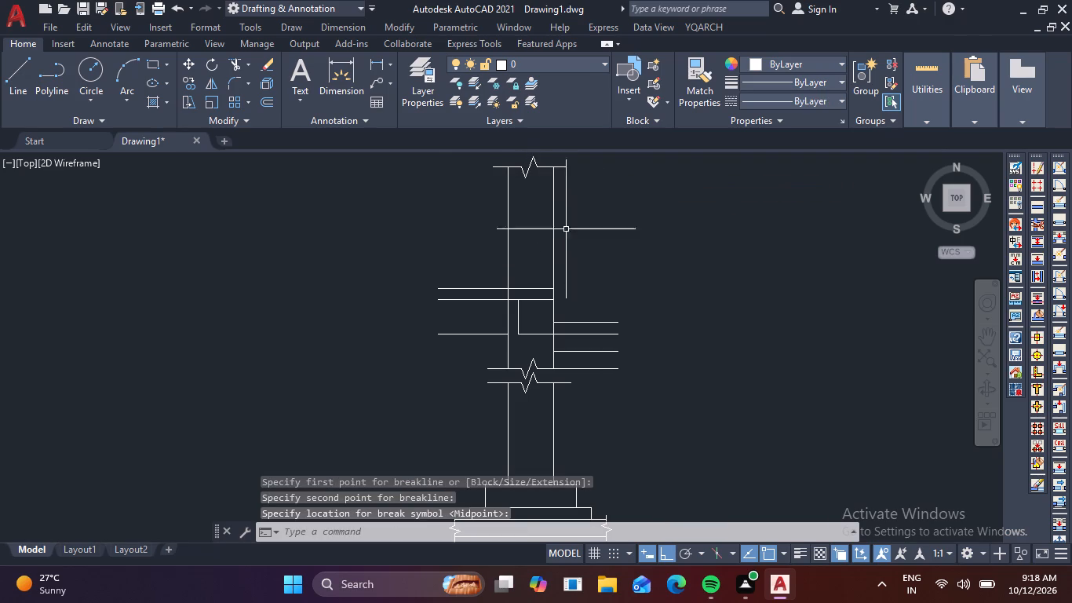
key(Escape)
key(Escape)
key(Escape)
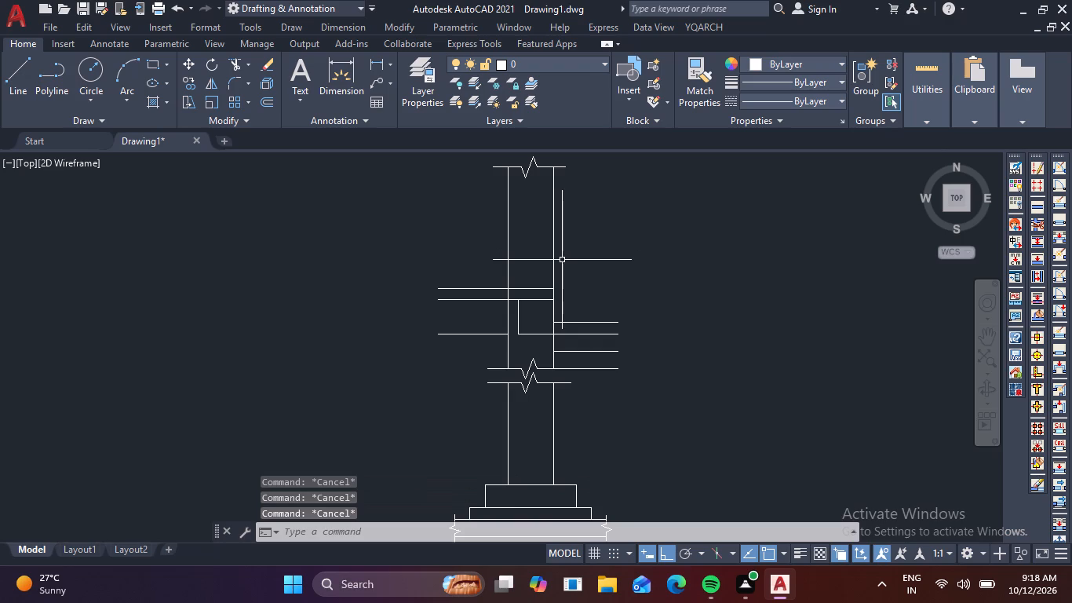
Draw a stepped profile outside the member's right edge: about 971 mm down from the breakline, sloping outward, about 149 mm back, about 282 mm down.
scroll(567, 269, down, 2)
scroll(612, 305, up, 1)
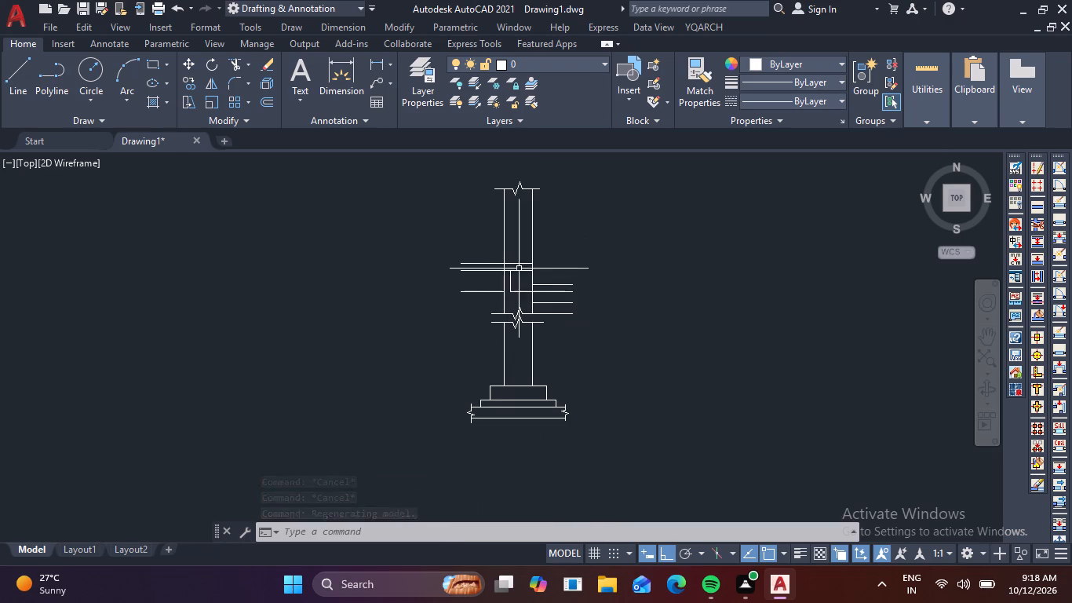
text(l)
key(space)
scroll(527, 196, up, 3)
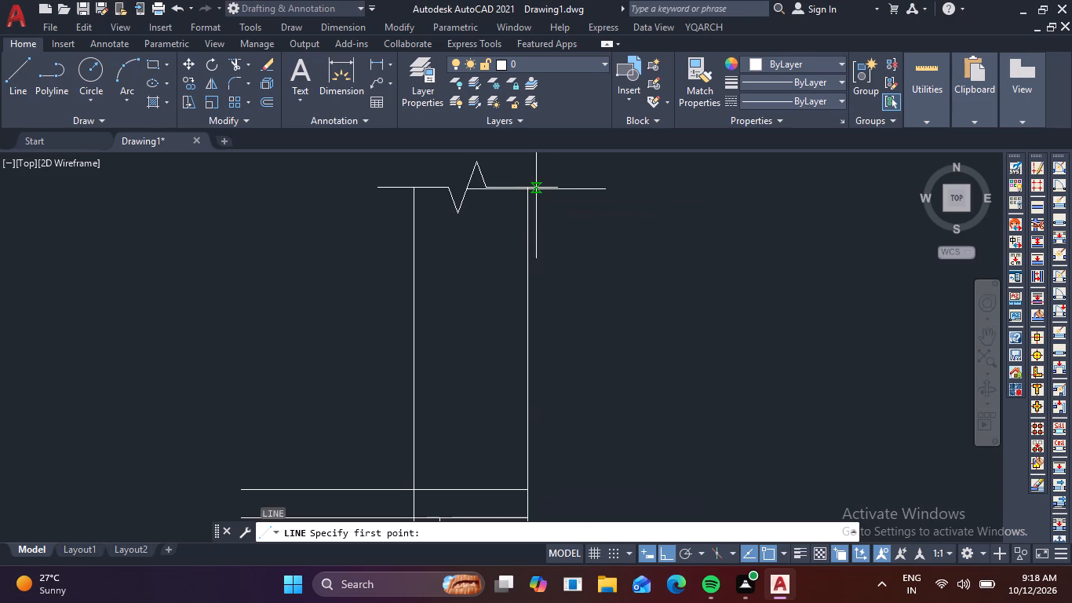
click(536, 189)
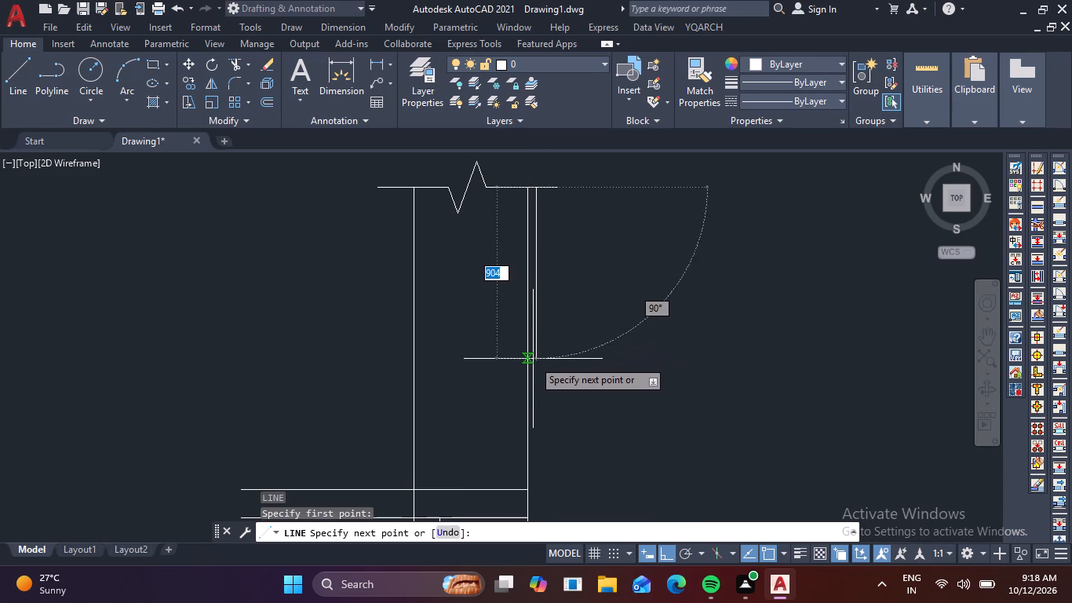
middle_drag(534, 364, 513, 265)
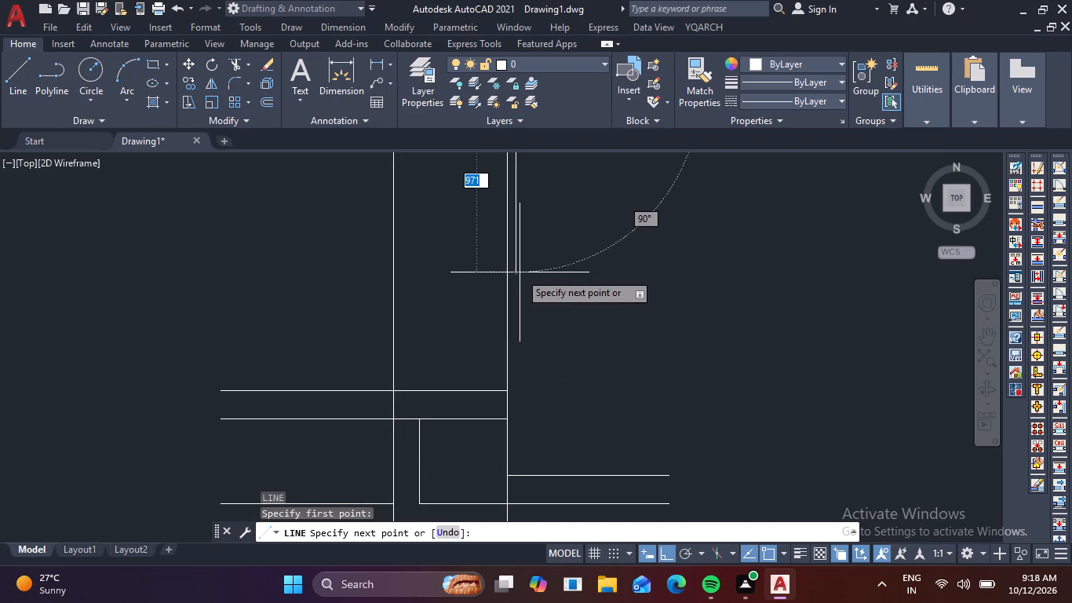
click(519, 272)
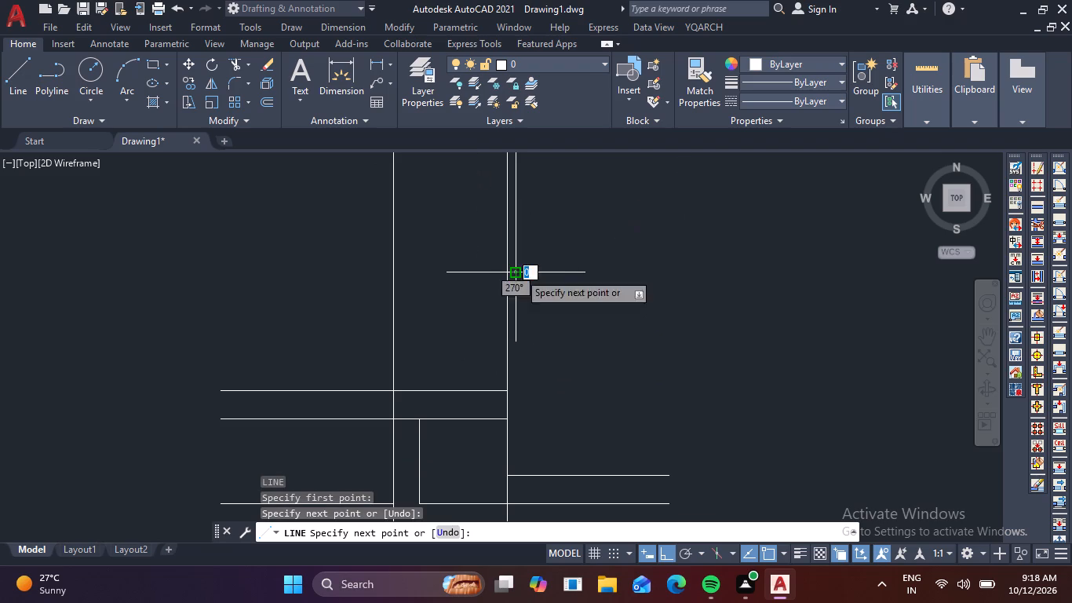
key(F8)
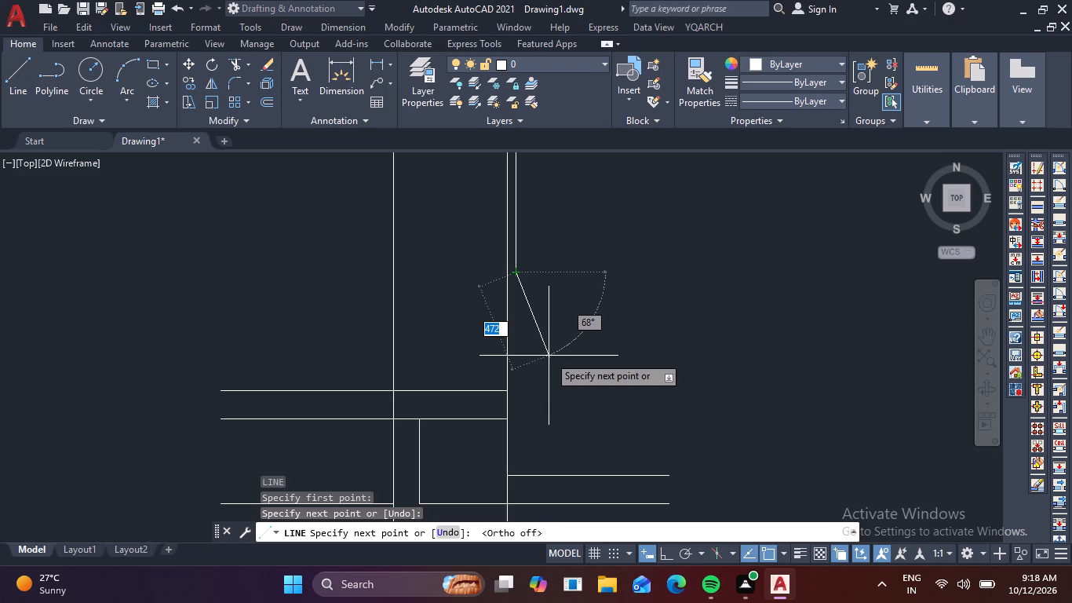
click(544, 344)
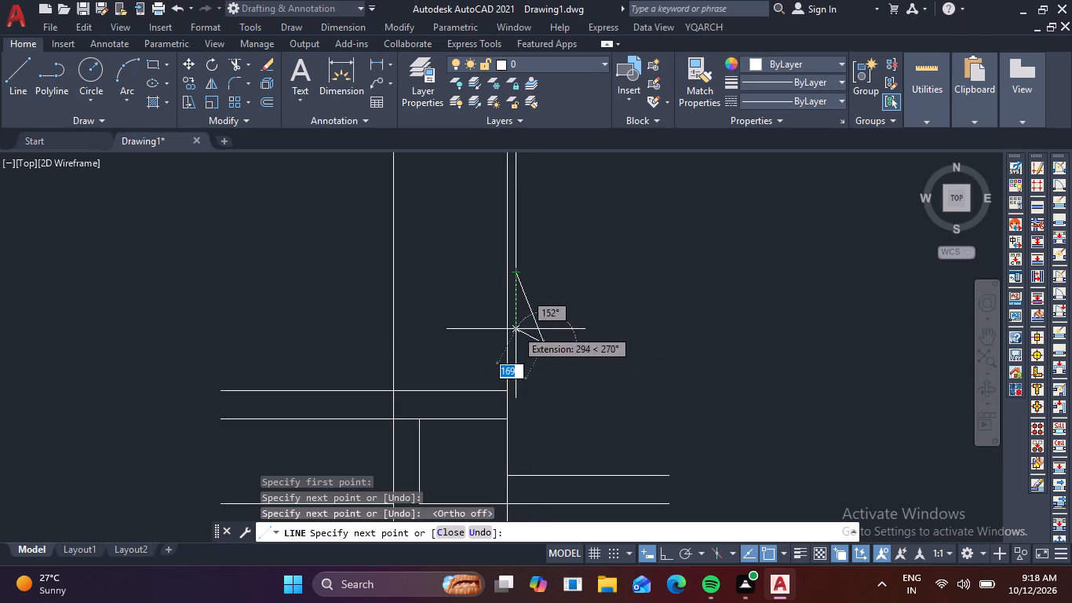
click(516, 342)
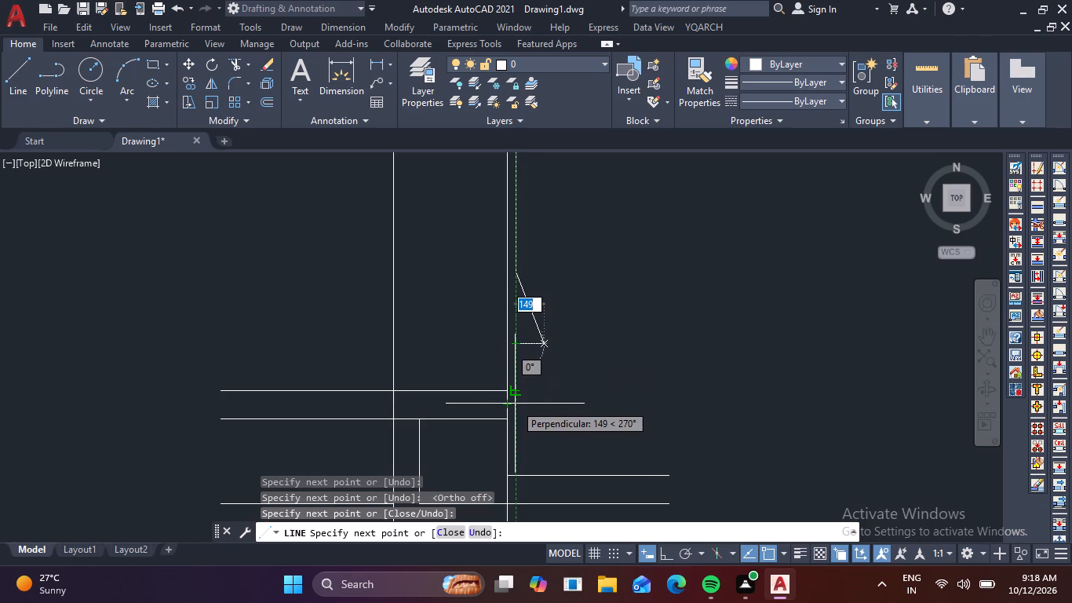
scroll(516, 404, up, 1)
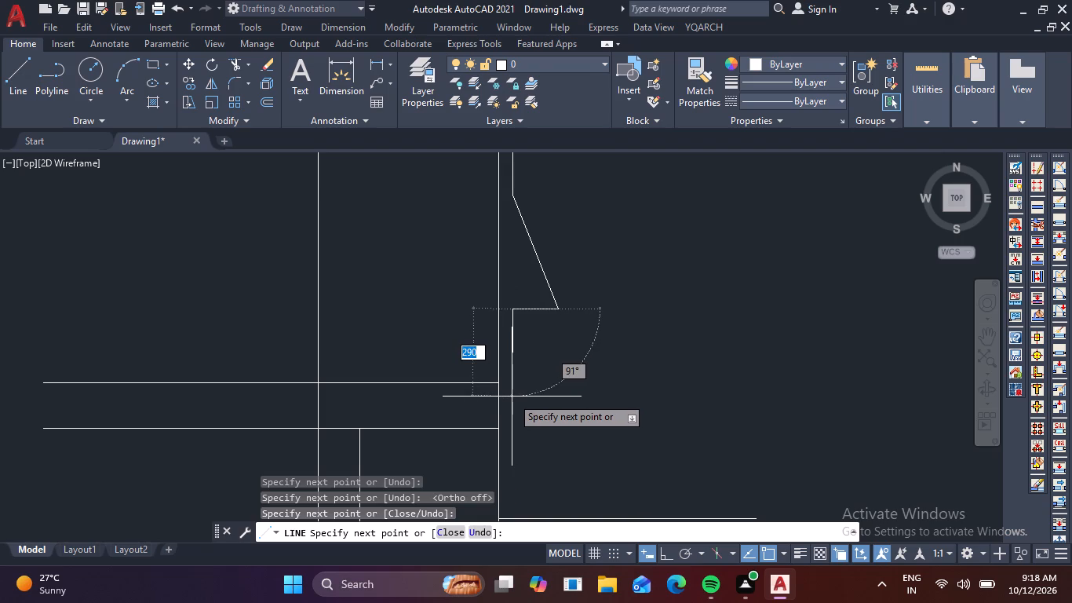
key(F8)
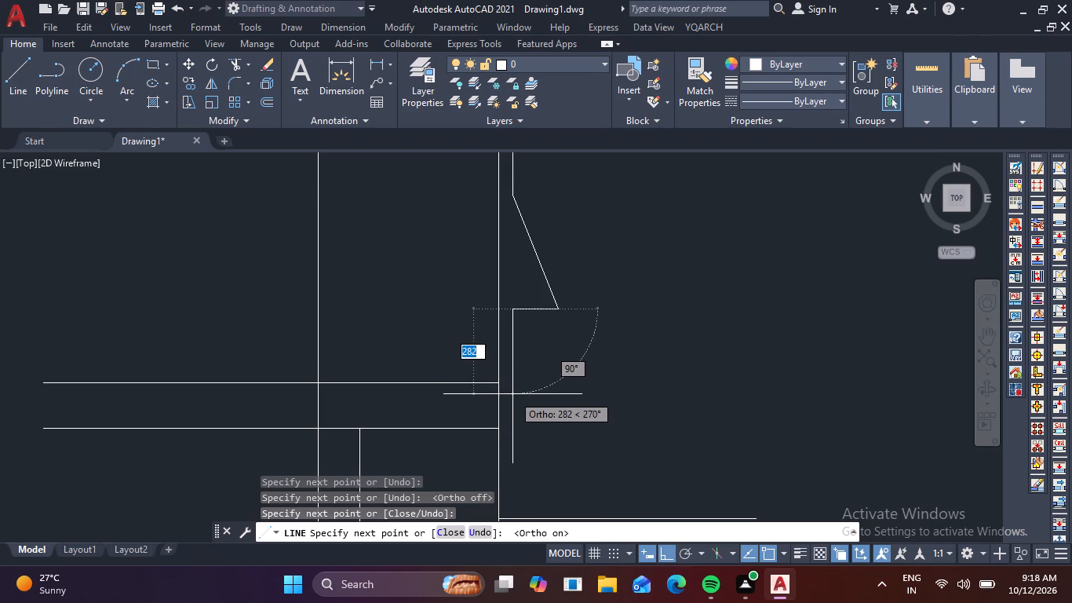
click(512, 394)
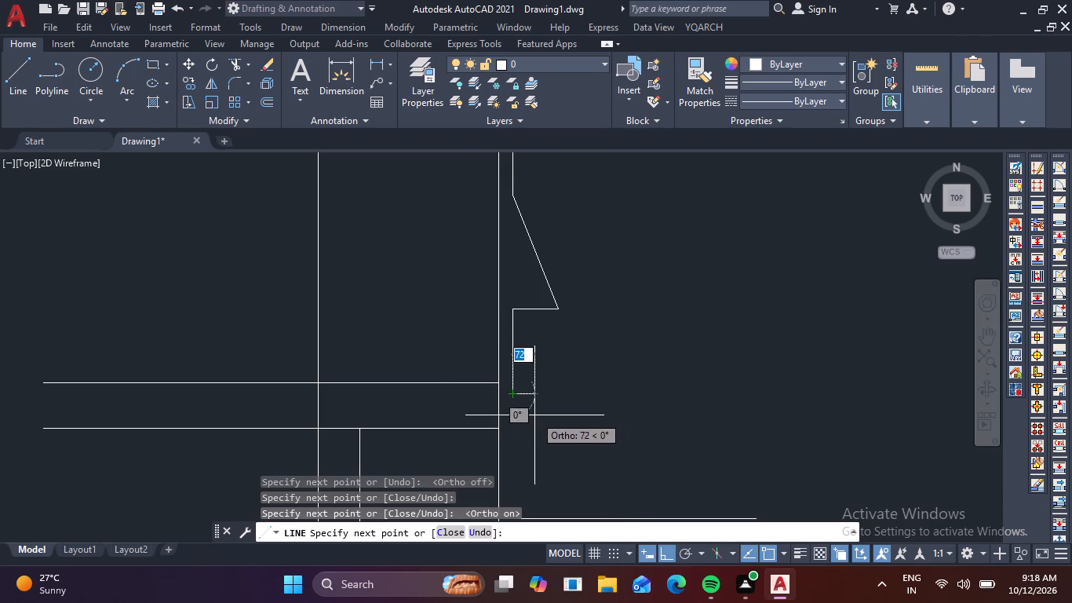
key(Escape)
Draw the profile below from the member's right edge: about 76 mm outward, slopes of about 248 and 486 mm, and about 45 mm down to the slab line.
key(space)
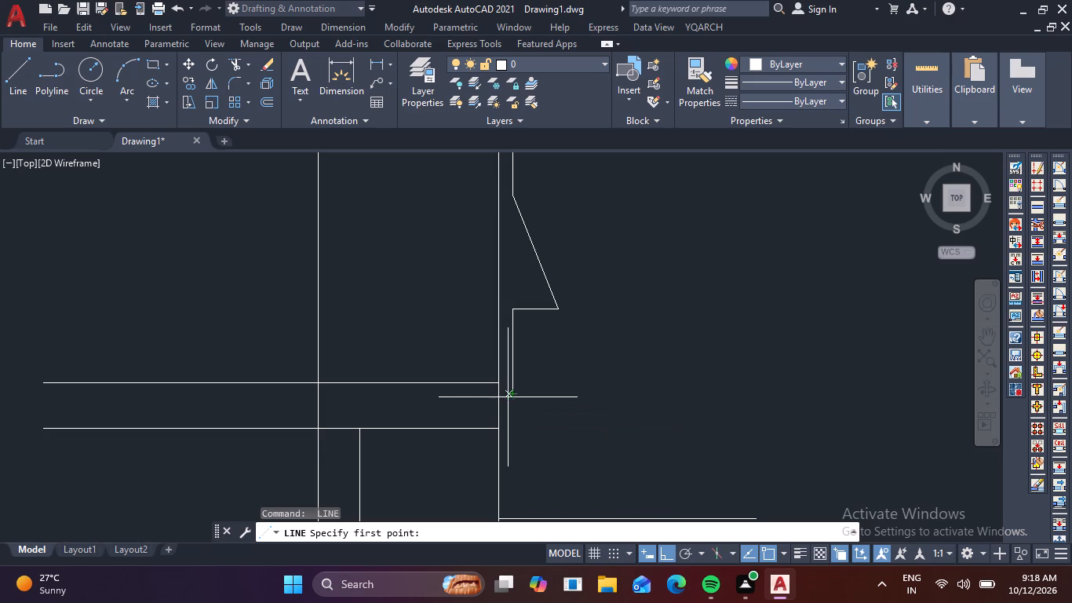
scroll(499, 397, up, 3)
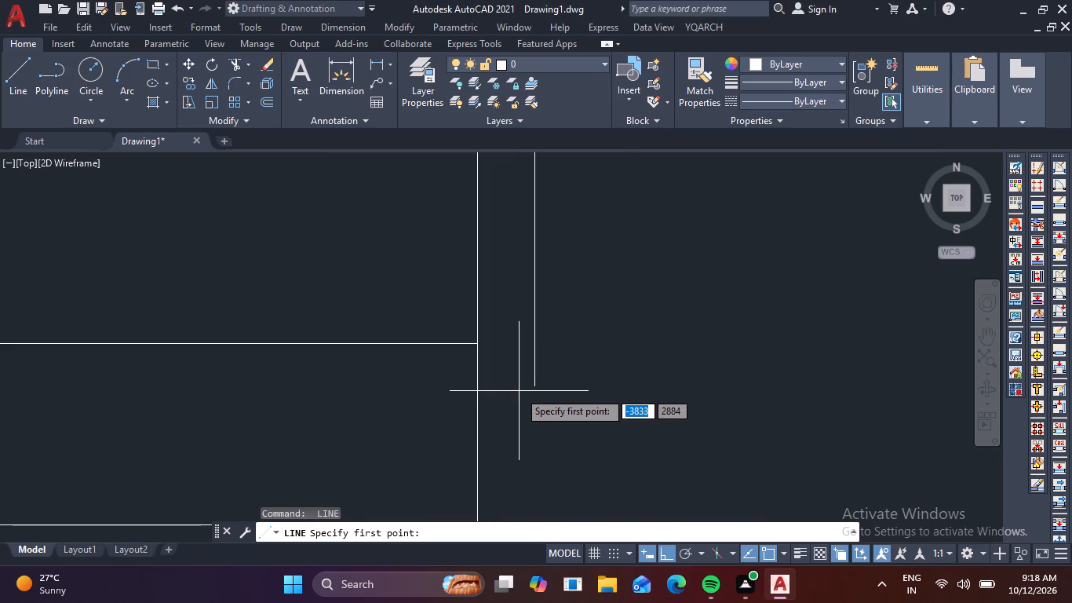
click(479, 389)
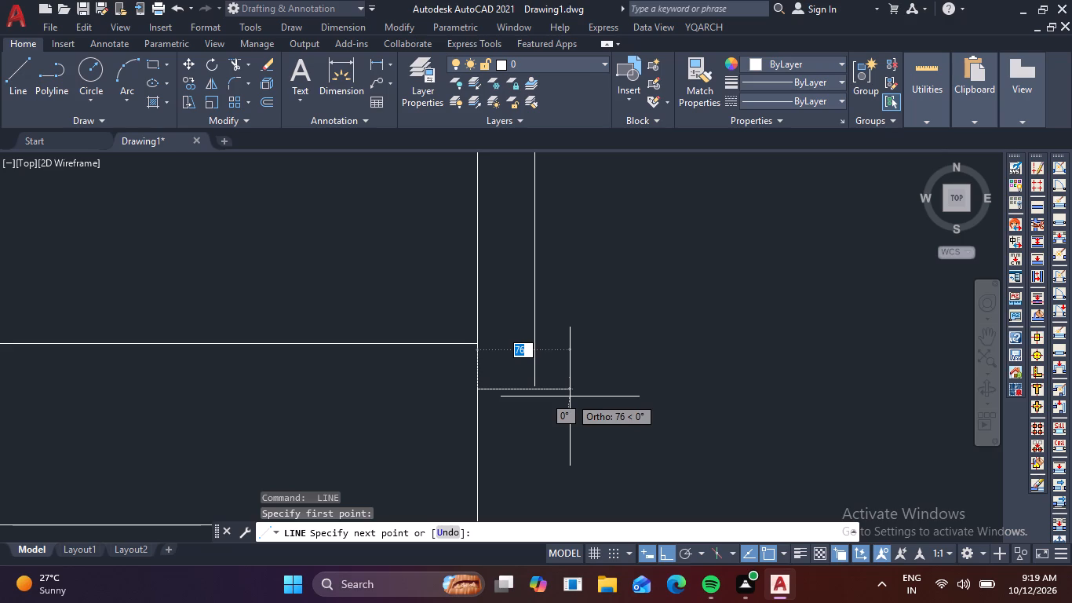
click(570, 397)
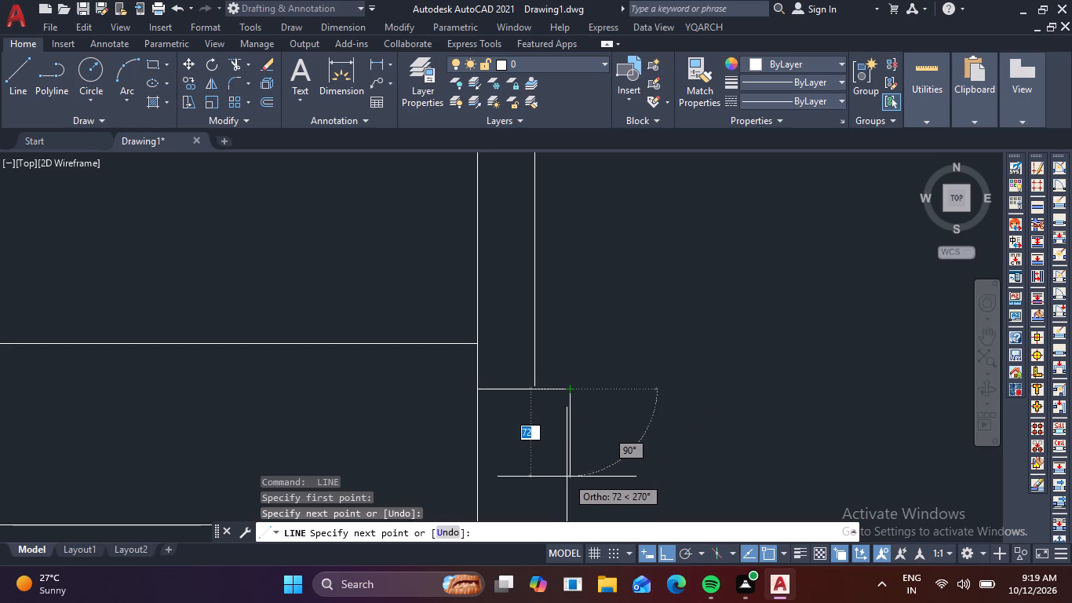
middle_drag(566, 459, 541, 386)
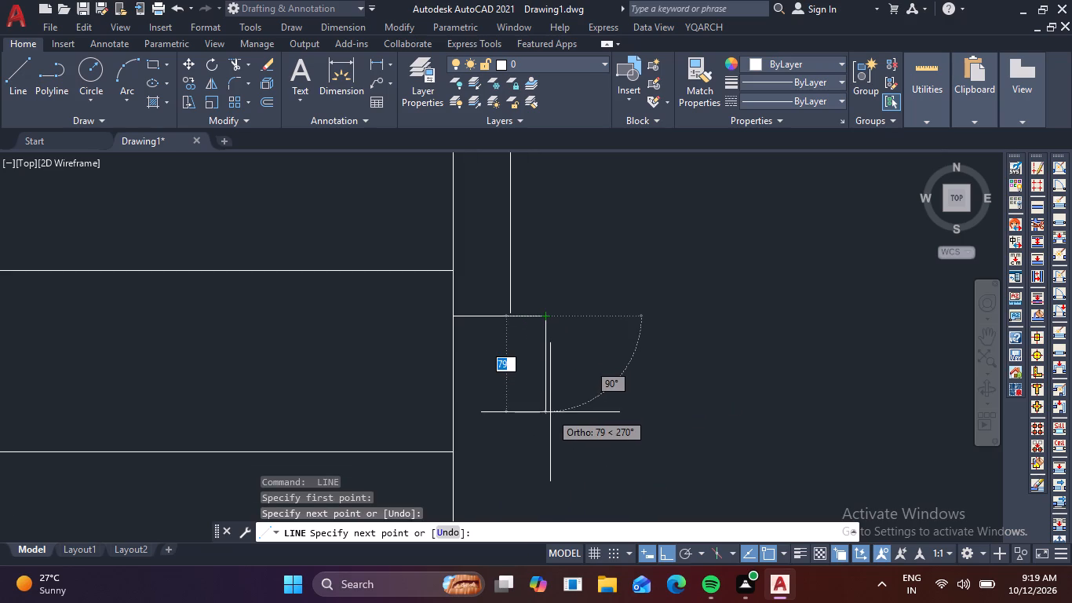
scroll(550, 413, down, 2)
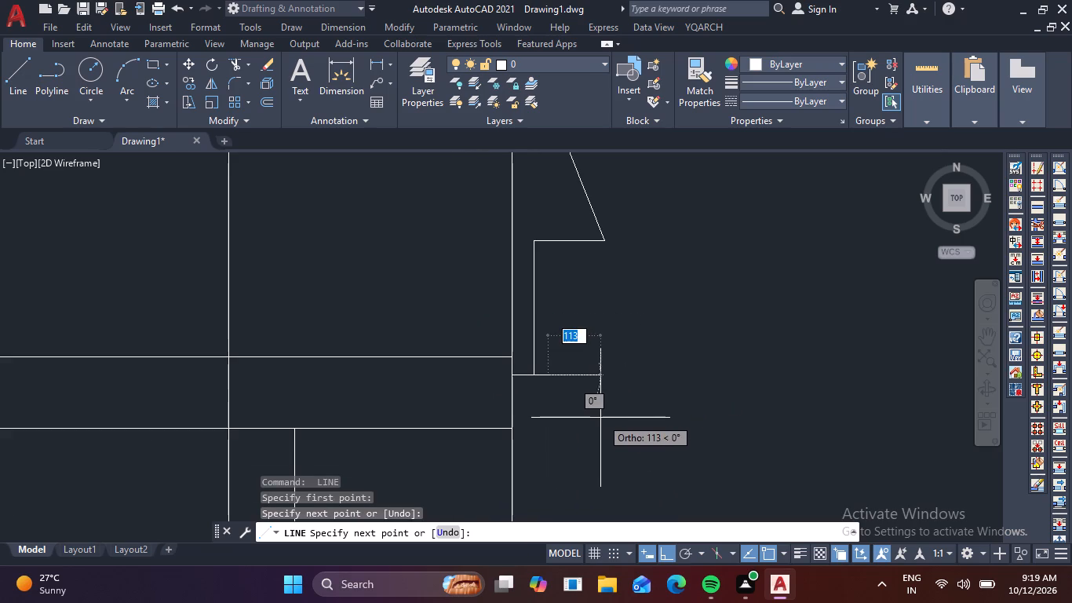
key(F8)
scroll(599, 415, down, 2)
middle_drag(593, 418, 550, 359)
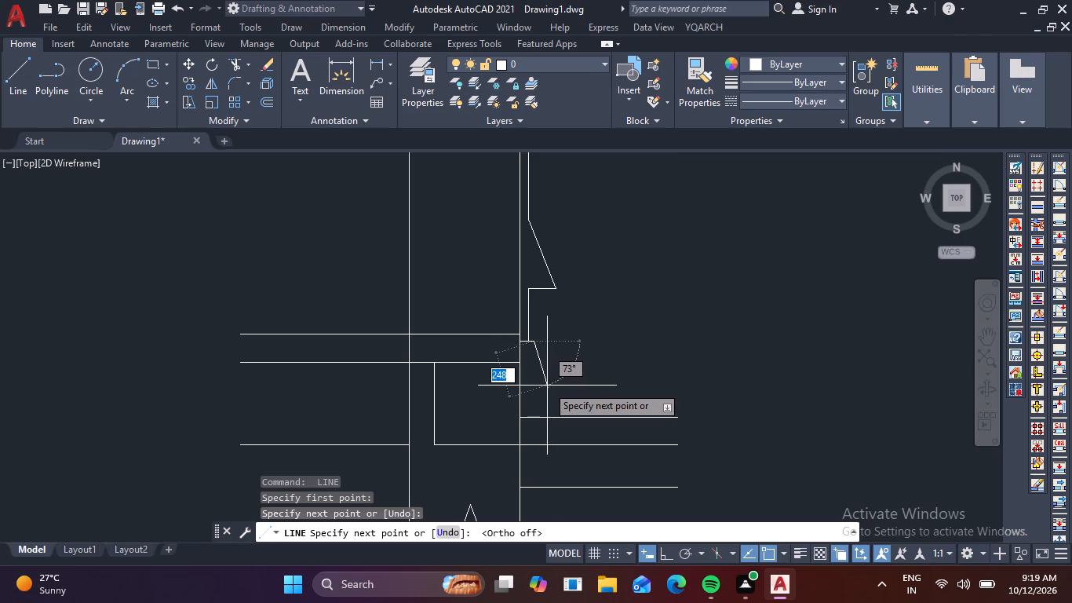
click(547, 386)
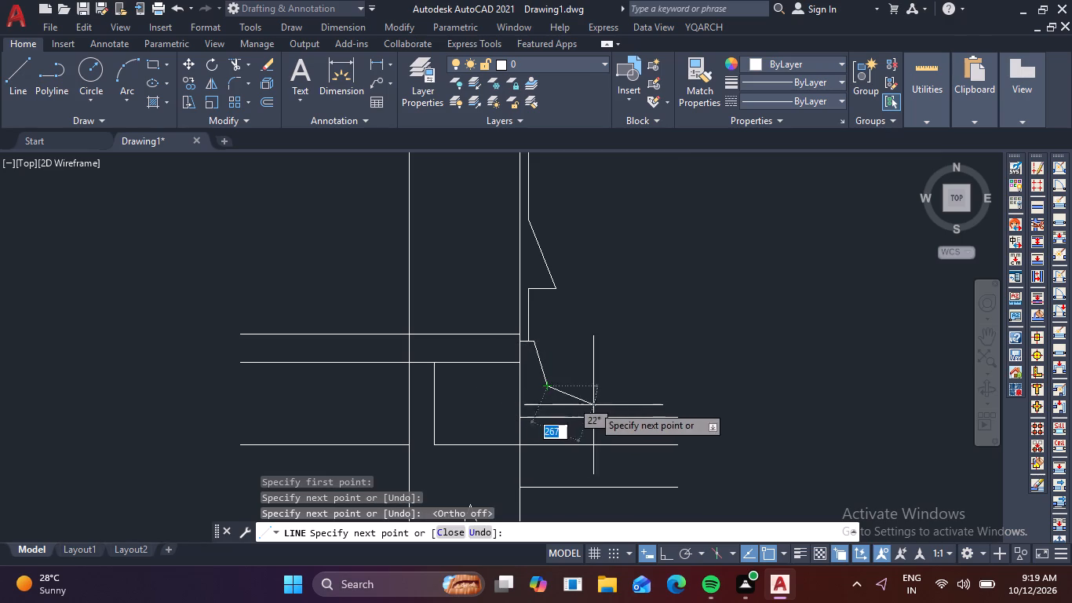
scroll(622, 412, up, 2)
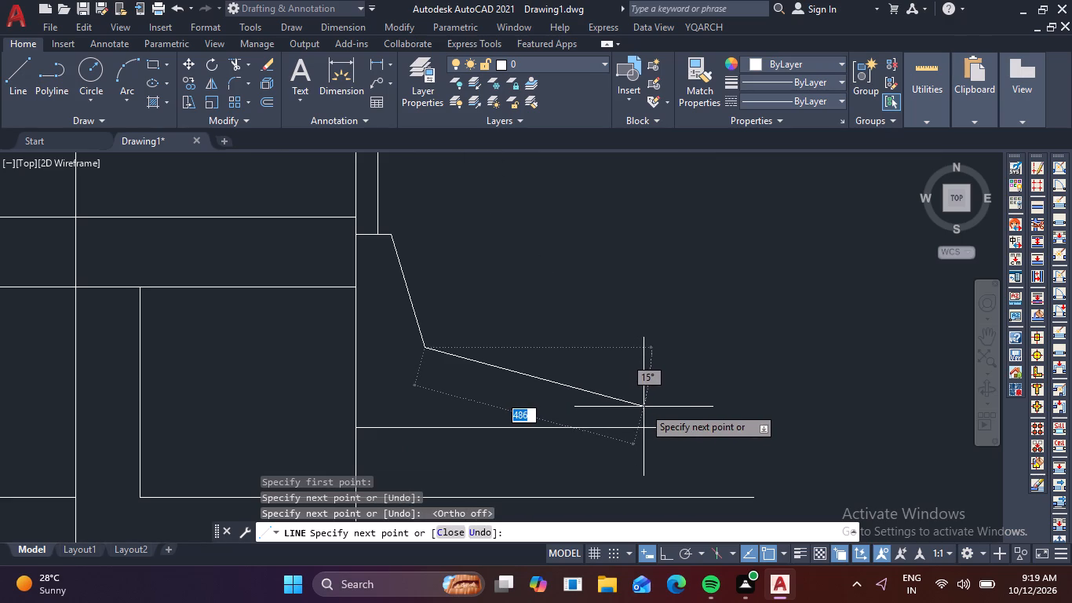
click(644, 407)
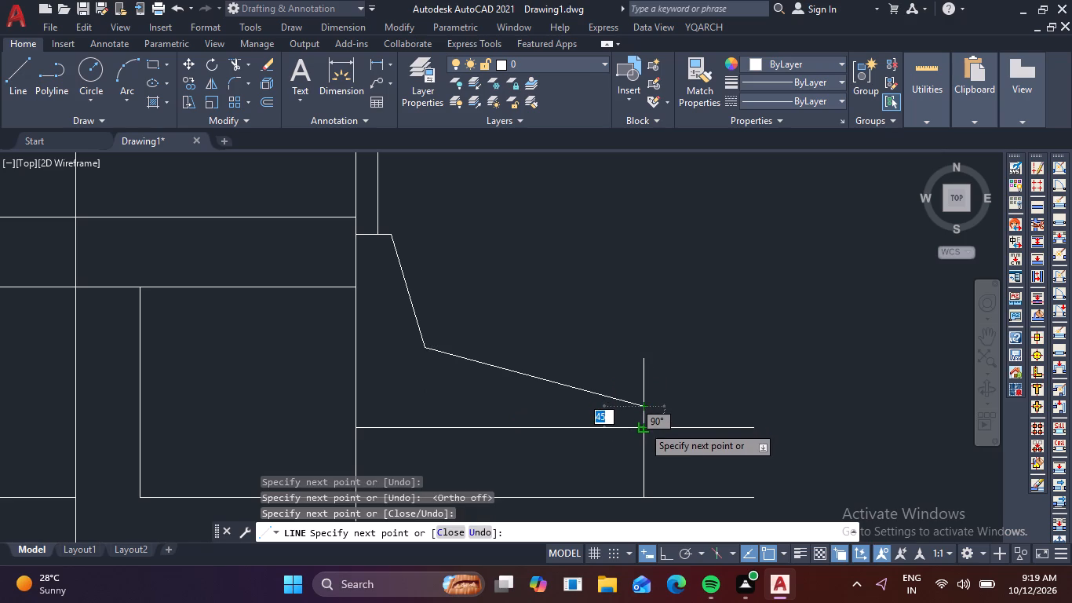
click(643, 426)
key(Escape)
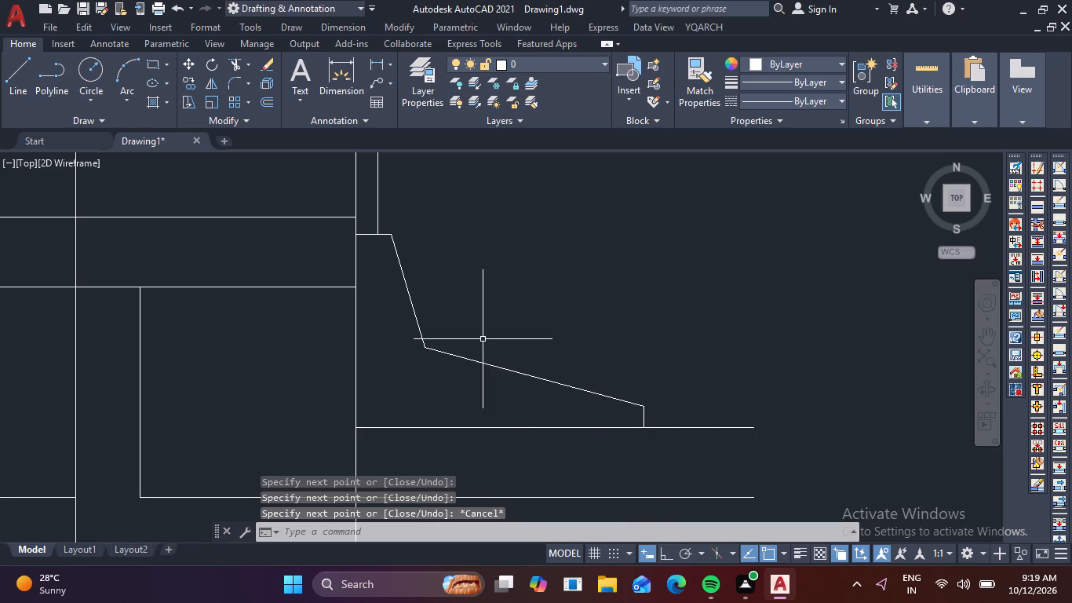
Fillet the corner between the steep and shallow sloping lines of the lower profile with a radius of 50.
key(f)
key(space)
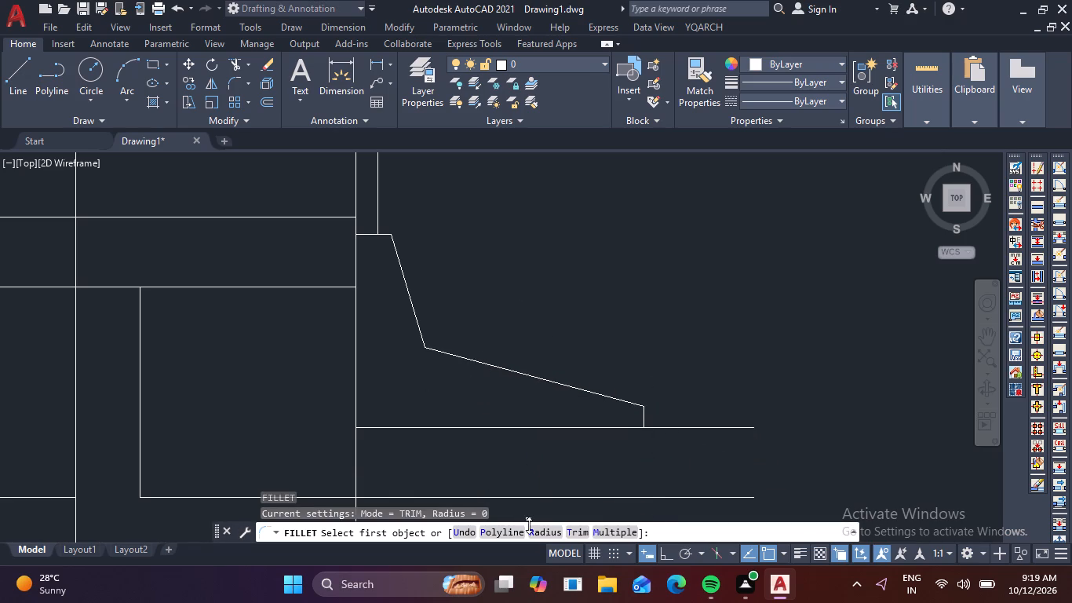
click(549, 529)
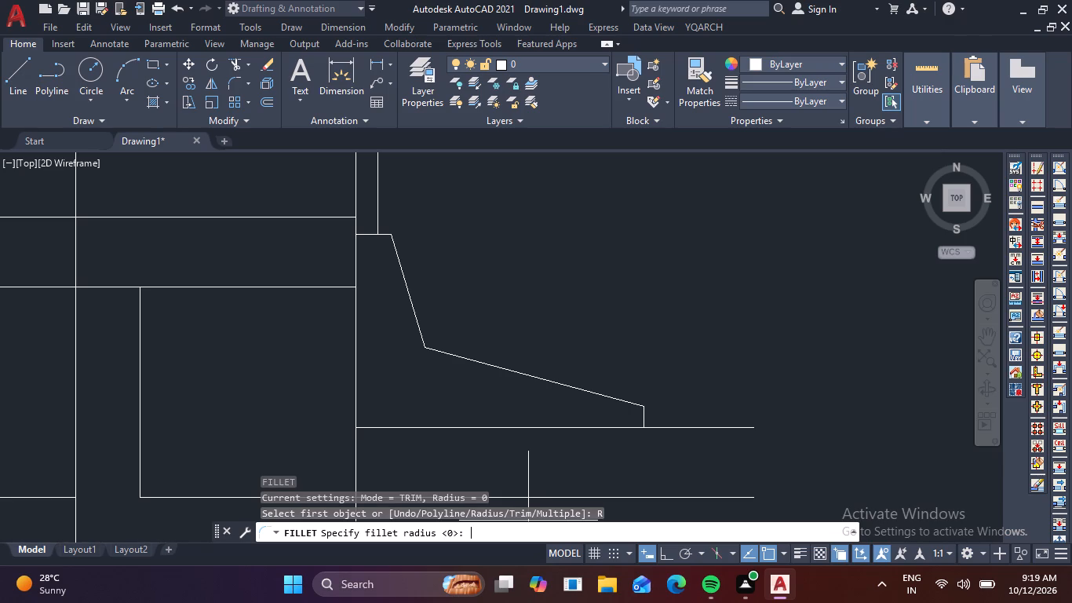
key(5)
key(0)
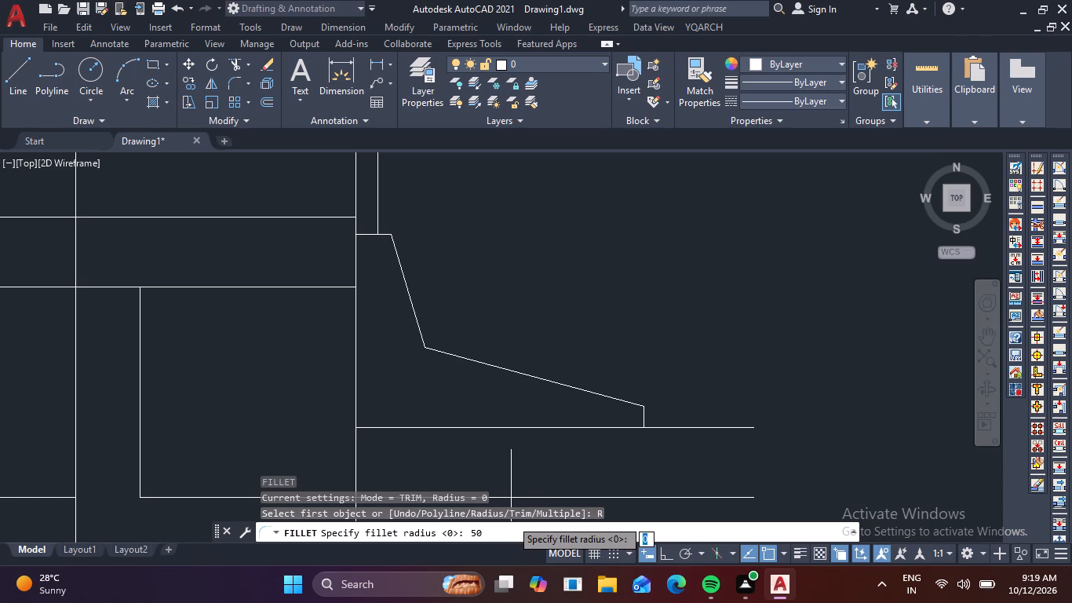
key(space)
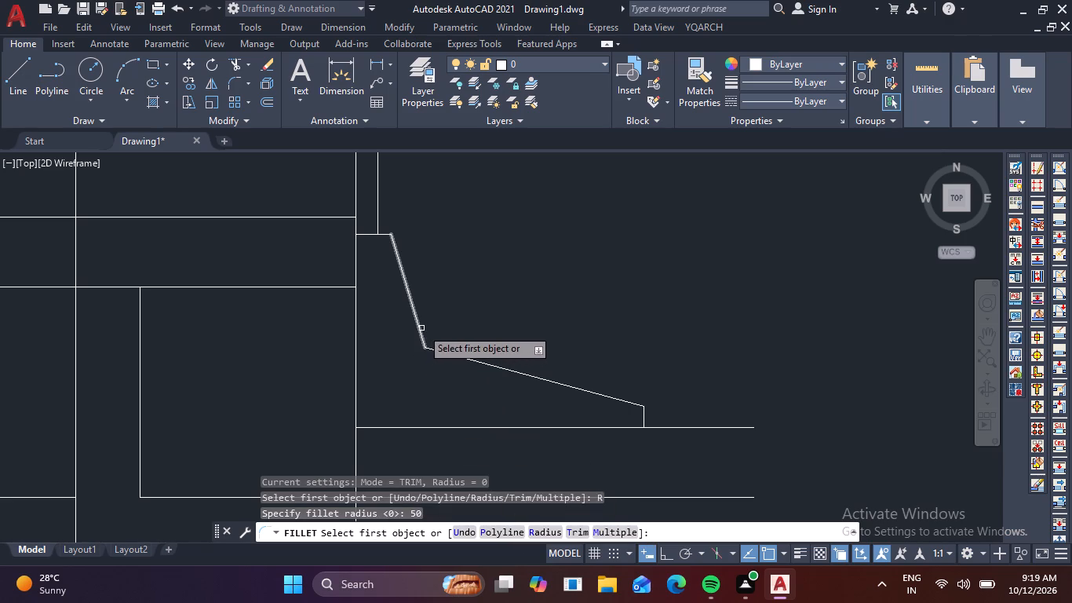
click(421, 328)
click(447, 355)
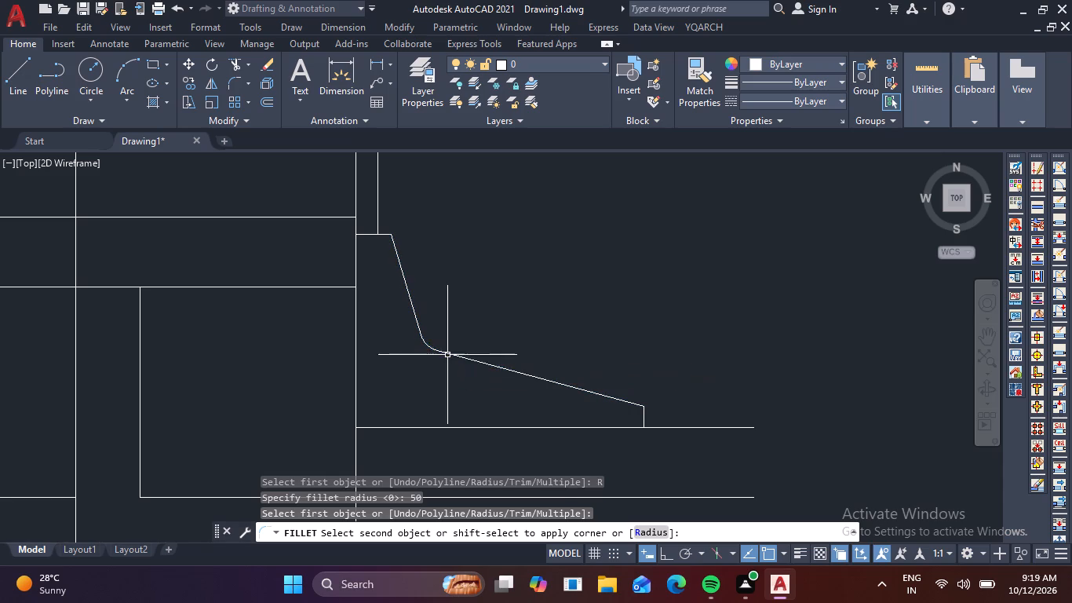
scroll(426, 388, down, 1)
middle_drag(541, 328, 631, 393)
scroll(626, 386, down, 2)
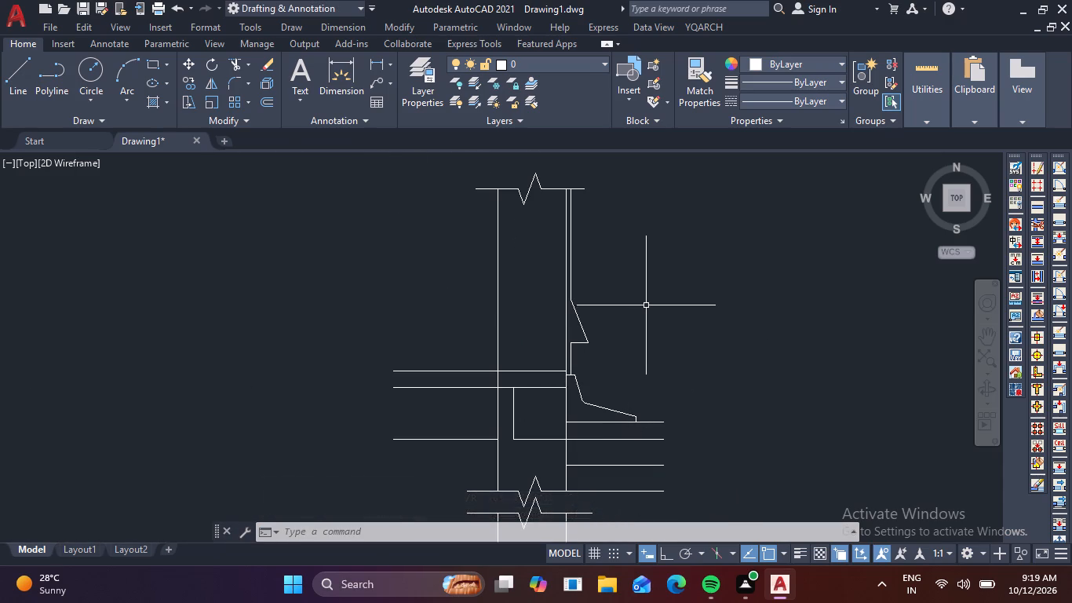
key(Escape)
key(Escape)
Draw a vertical line about 1590 mm long just outside the member's left edge, from the top breakline to the upper slab line.
key(l)
key(space)
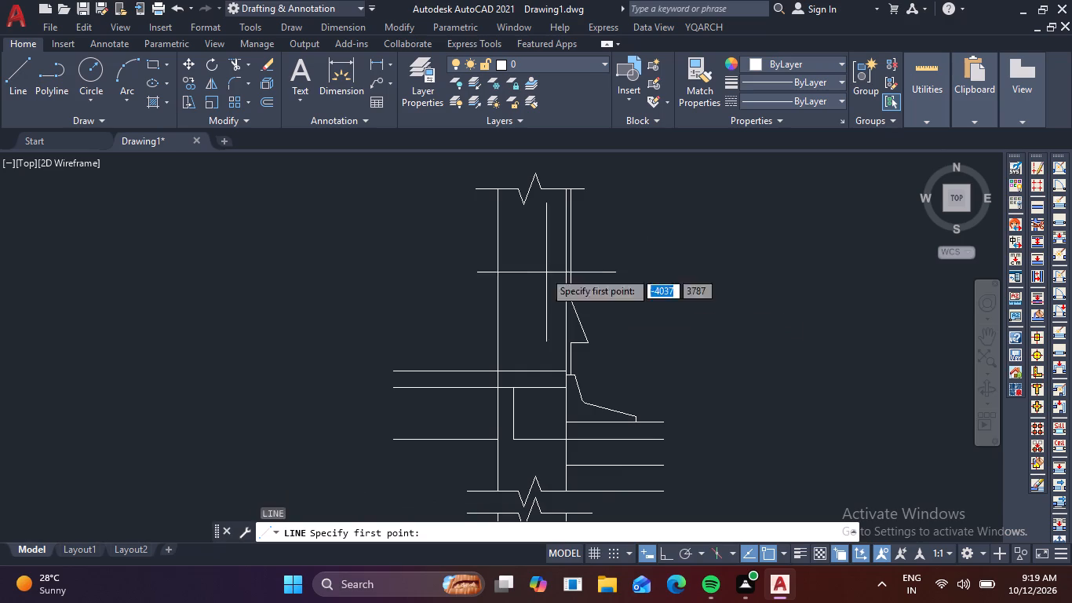
scroll(479, 206, up, 2)
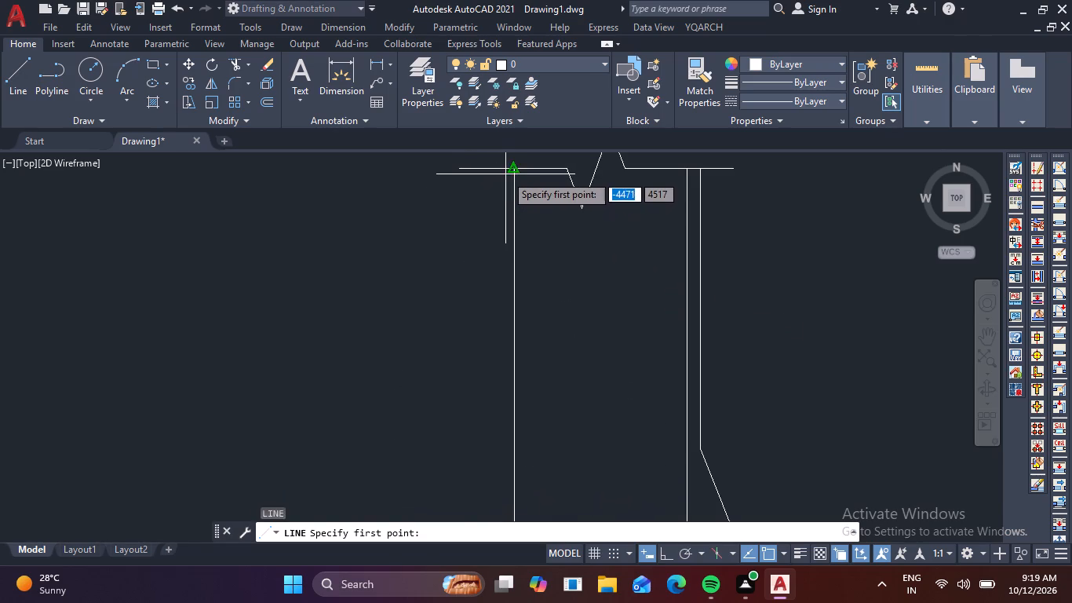
click(503, 171)
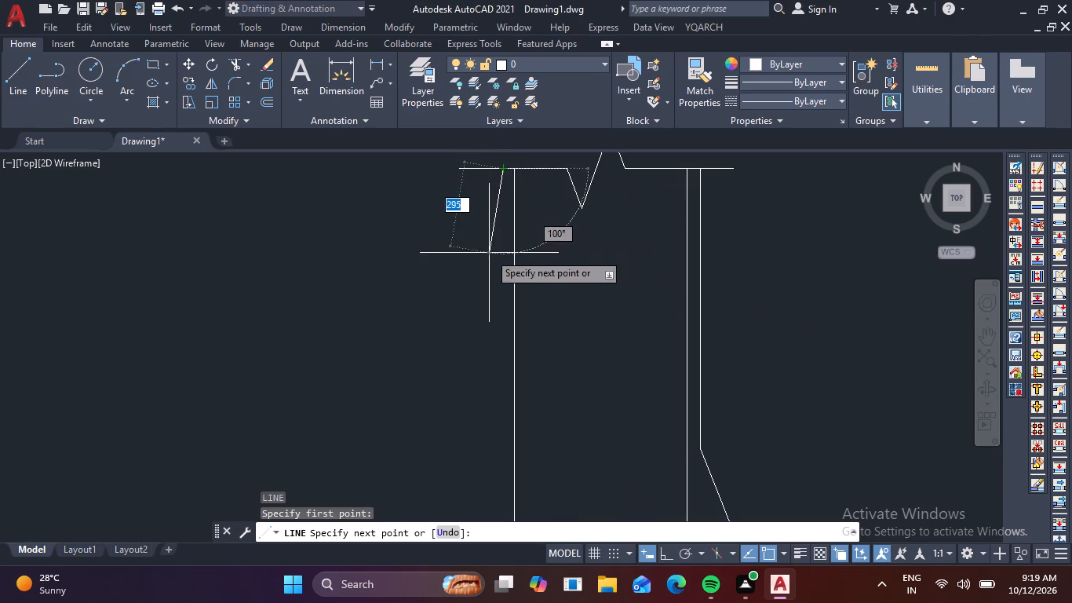
key(F8)
scroll(502, 309, down, 2)
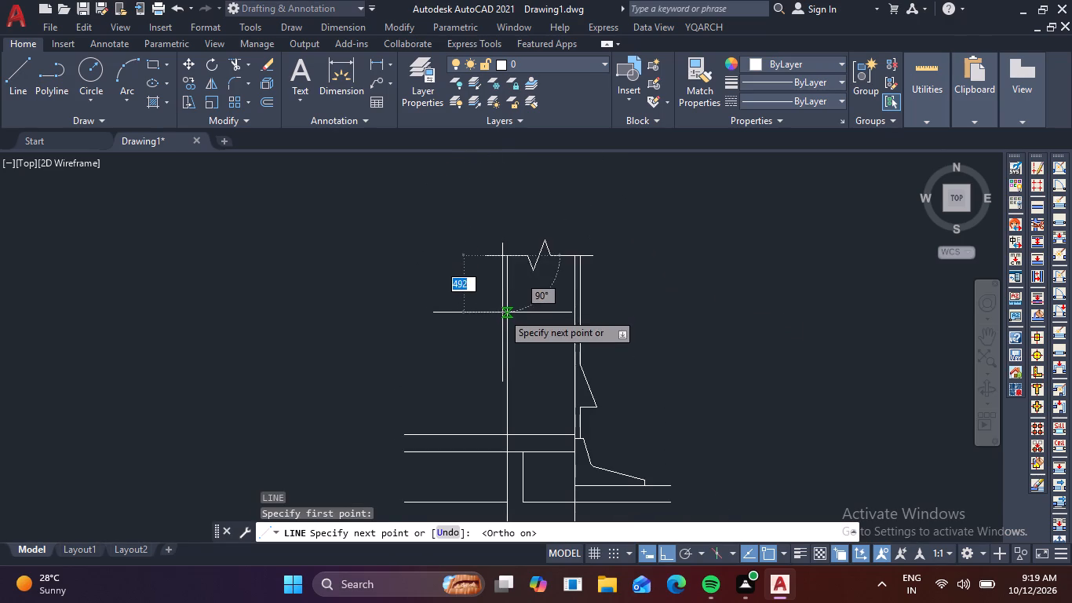
middle_drag(502, 313, 502, 208)
scroll(502, 208, down, 1)
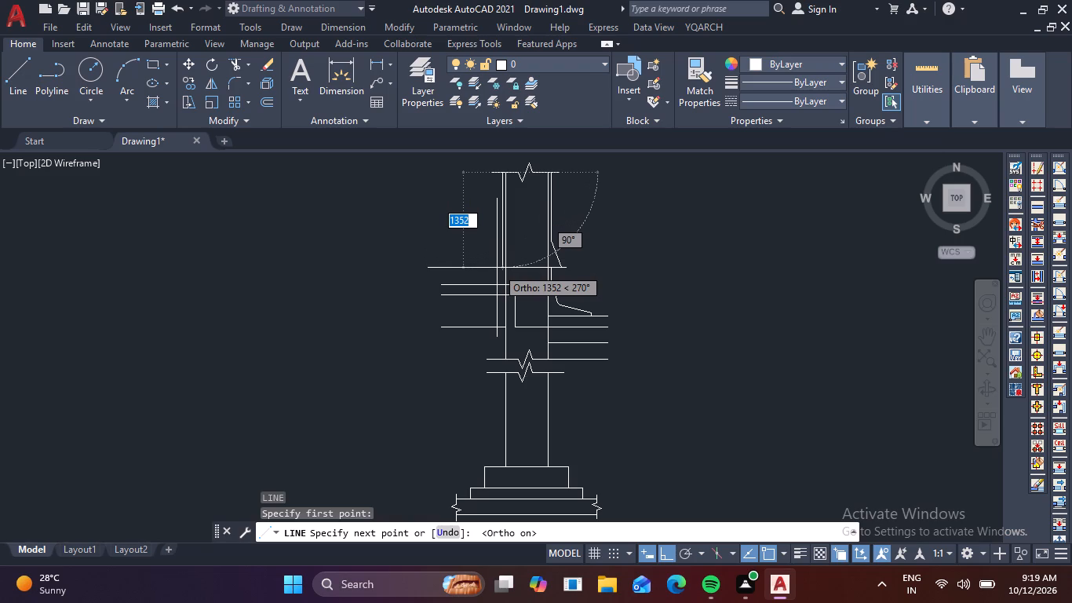
scroll(497, 268, up, 2)
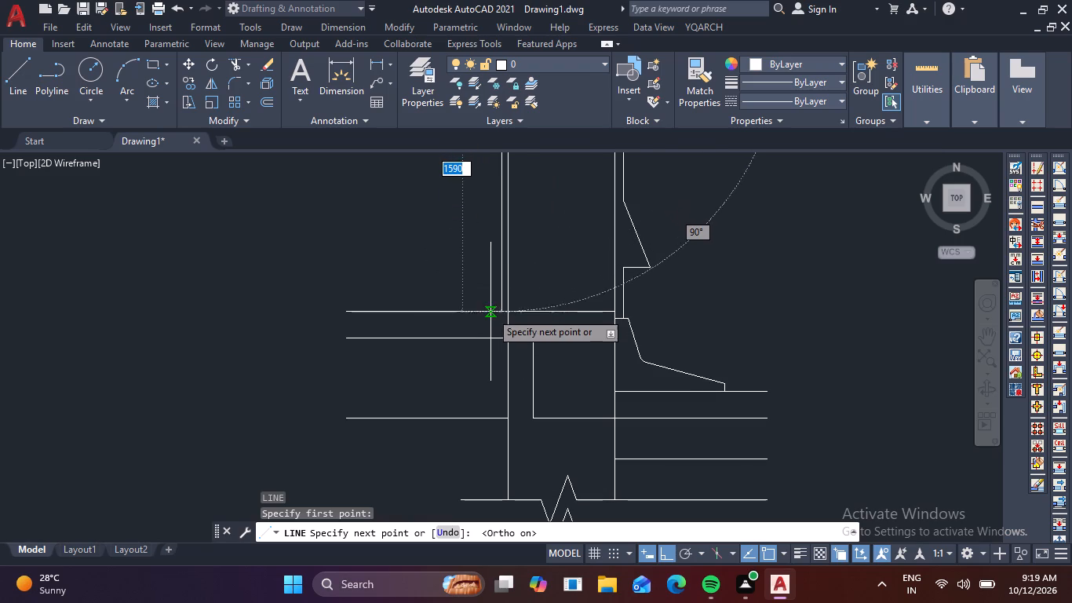
click(498, 314)
key(space)
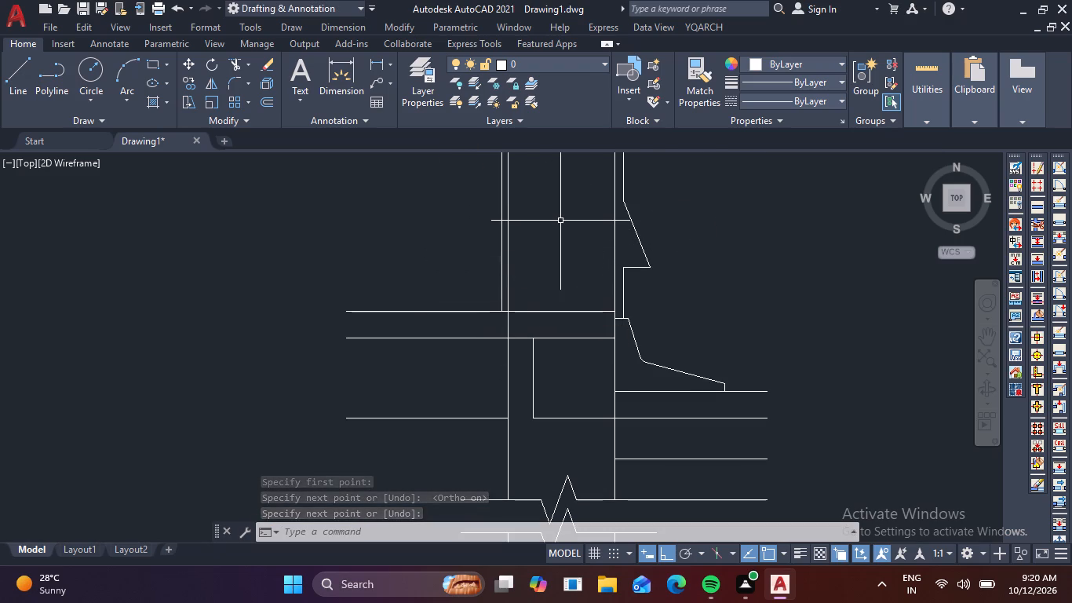
Draw a vertical breakline across the left ends of the slab lines left of the member, with the break symbol near its midpoint.
key(Escape)
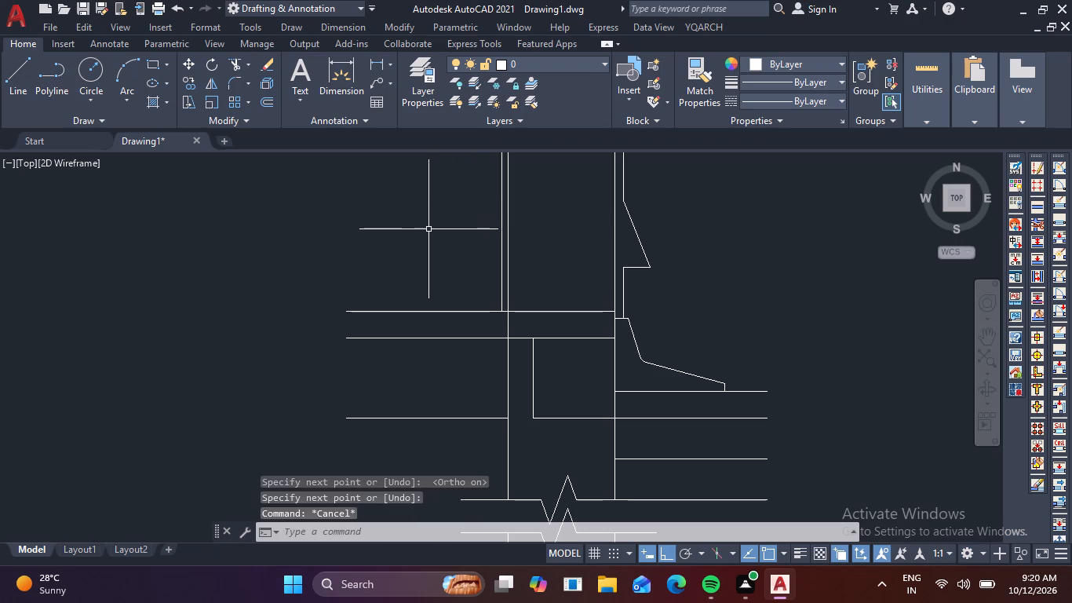
text(brea)
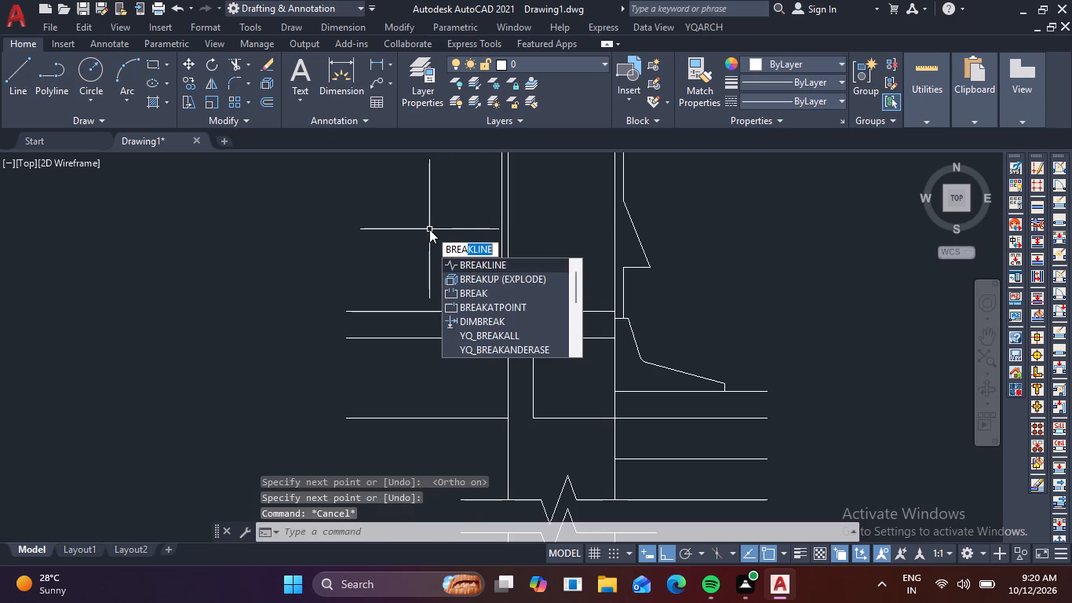
key(space)
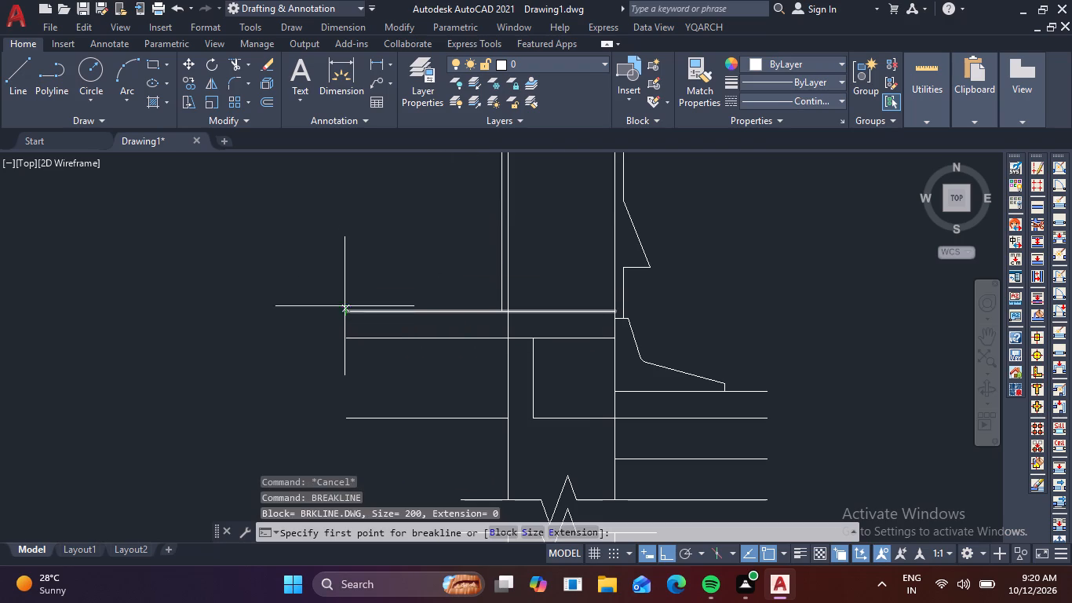
click(347, 290)
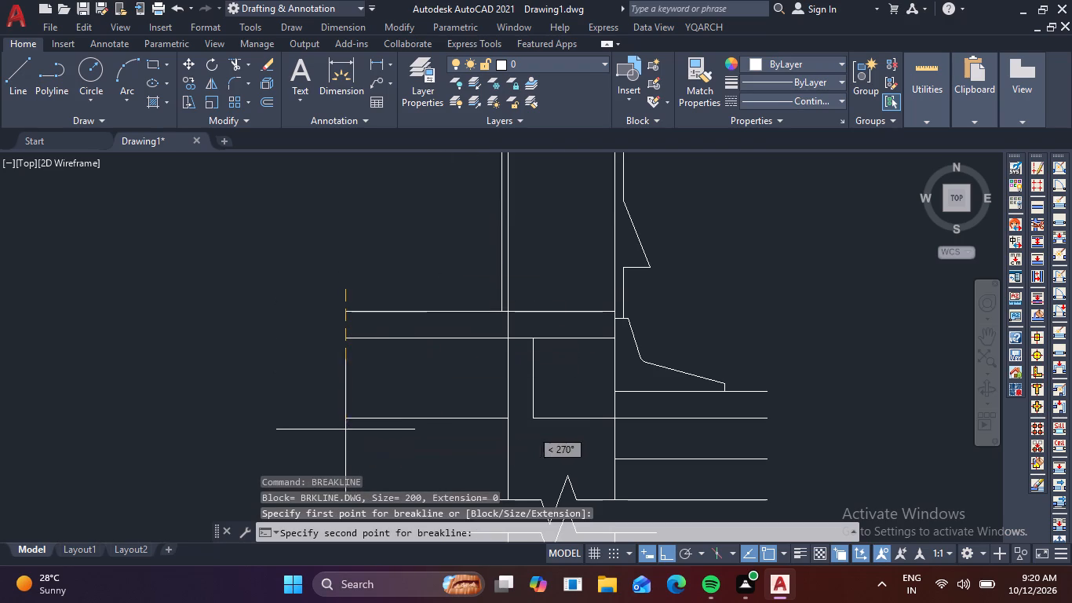
click(344, 448)
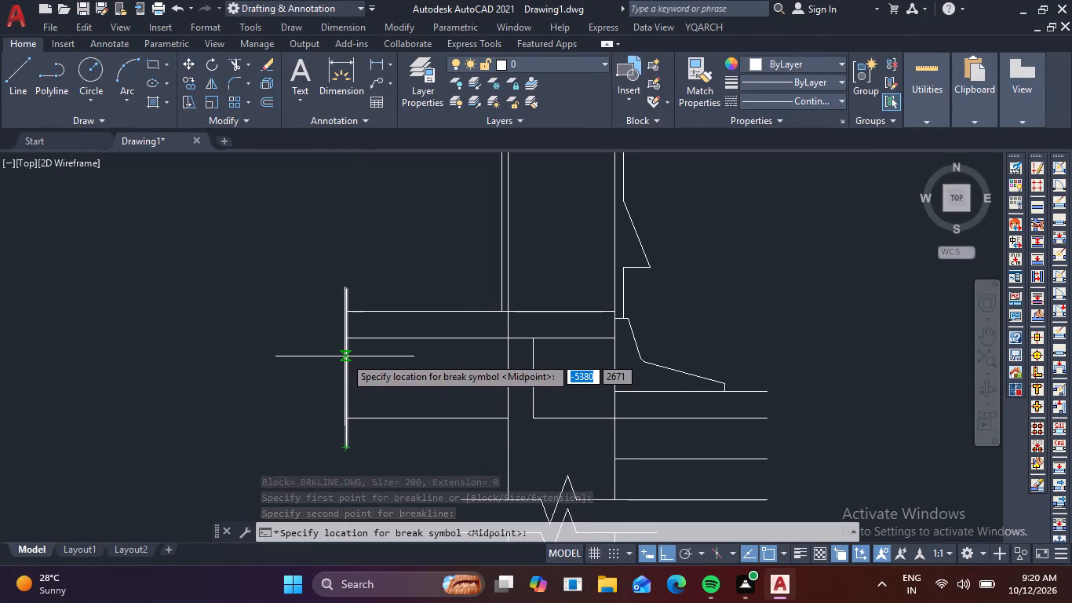
click(345, 353)
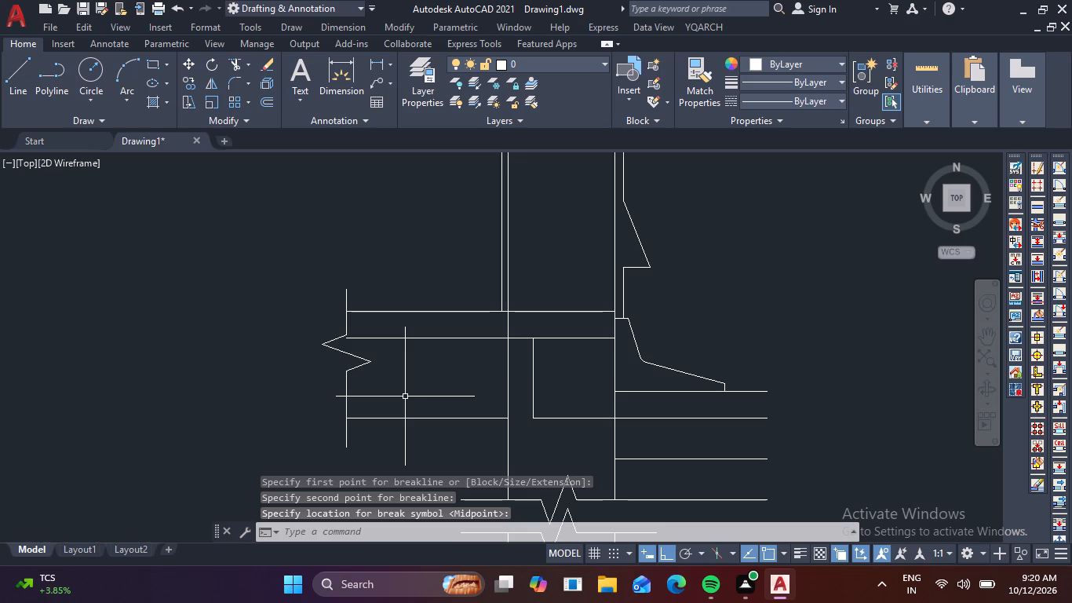
key(Escape)
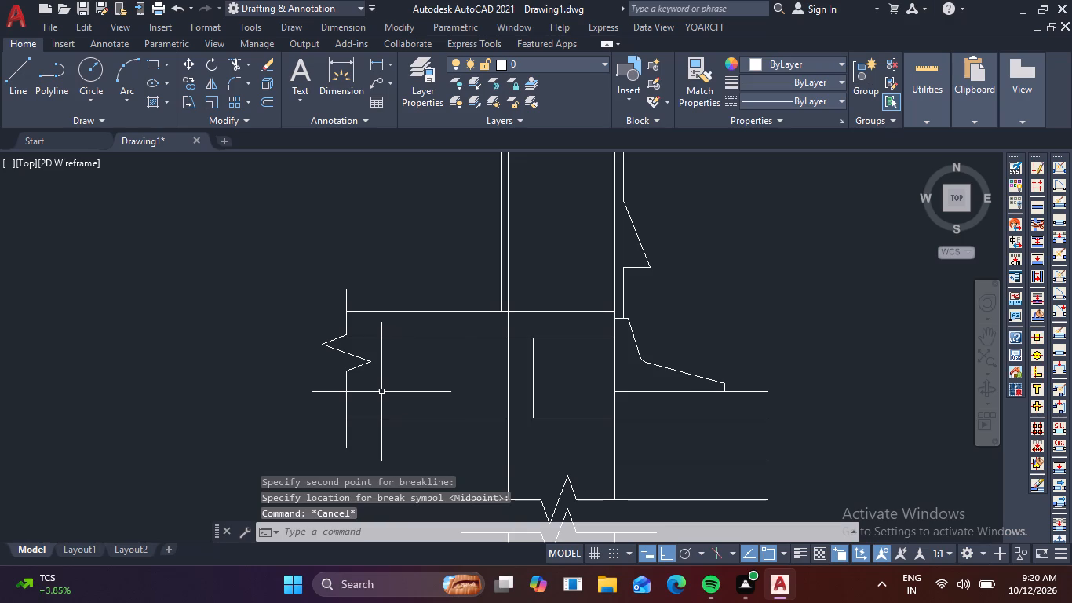
Extend the second slab line from the top to meet the zigzag of the left vertical breakline.
key(e)
text(x)
key(space)
click(352, 340)
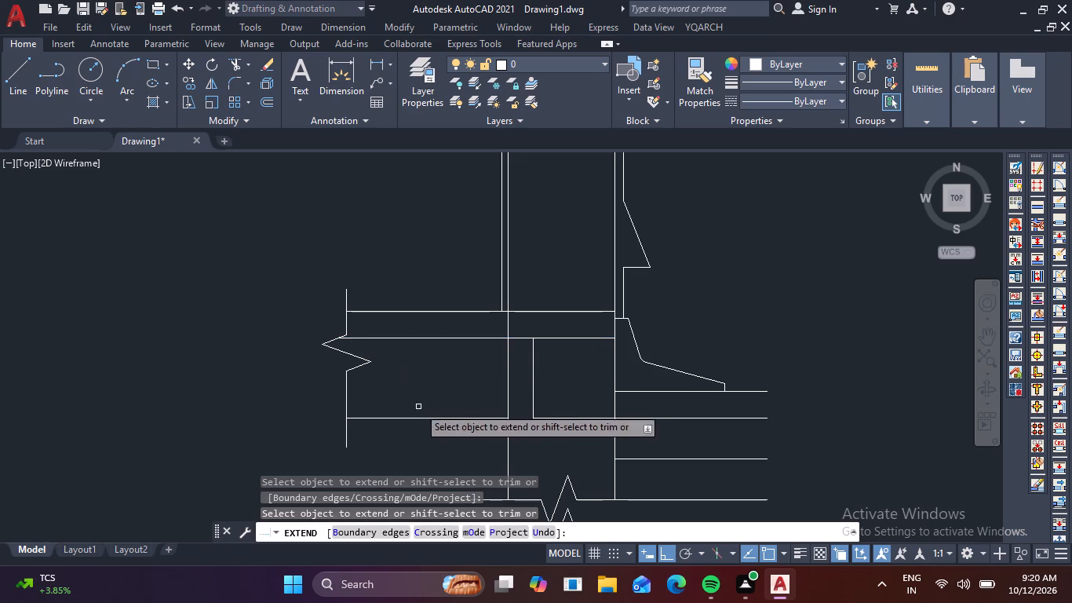
key(Escape)
key(Escape)
key(Escape)
key(Escape)
key(Escape)
key(Escape)
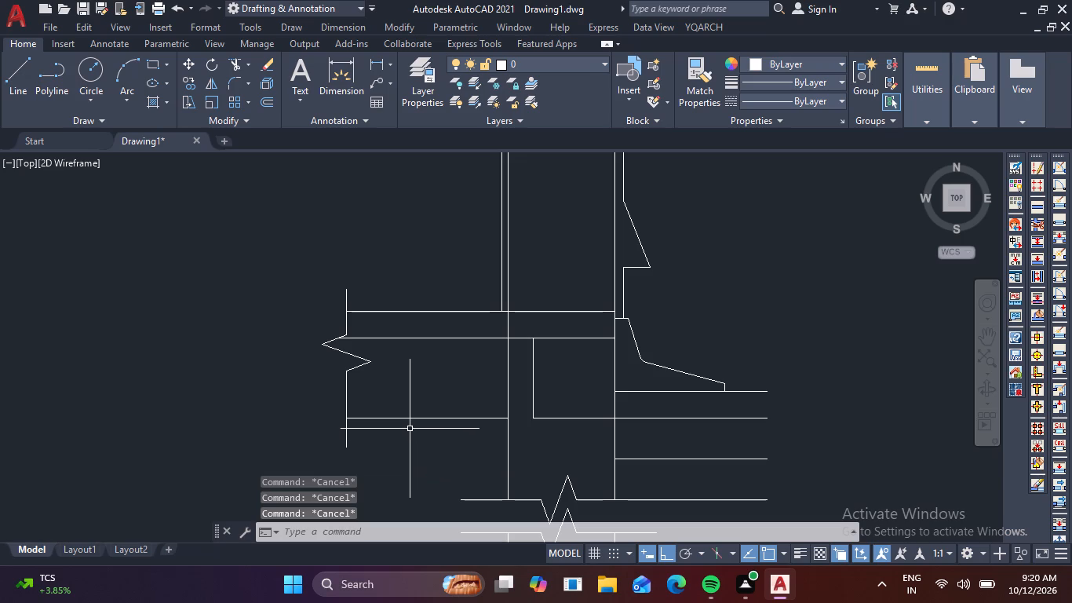
key(Escape)
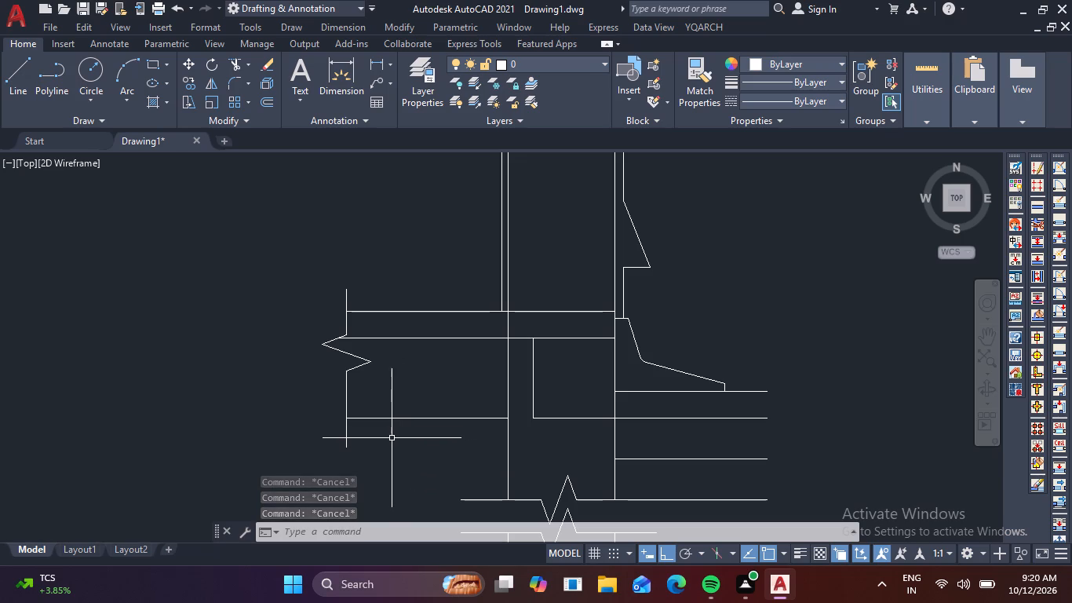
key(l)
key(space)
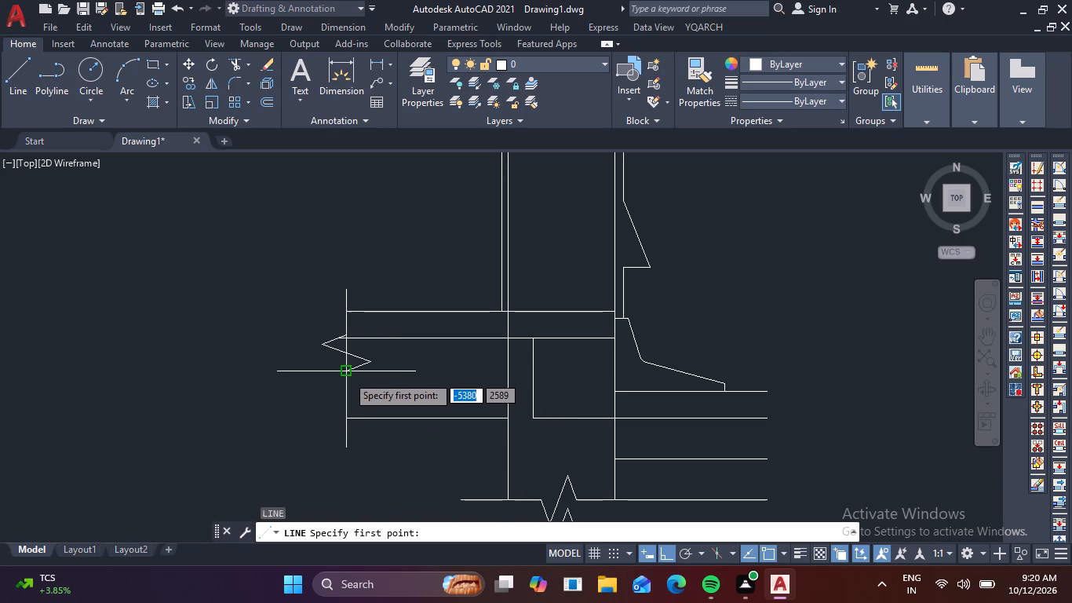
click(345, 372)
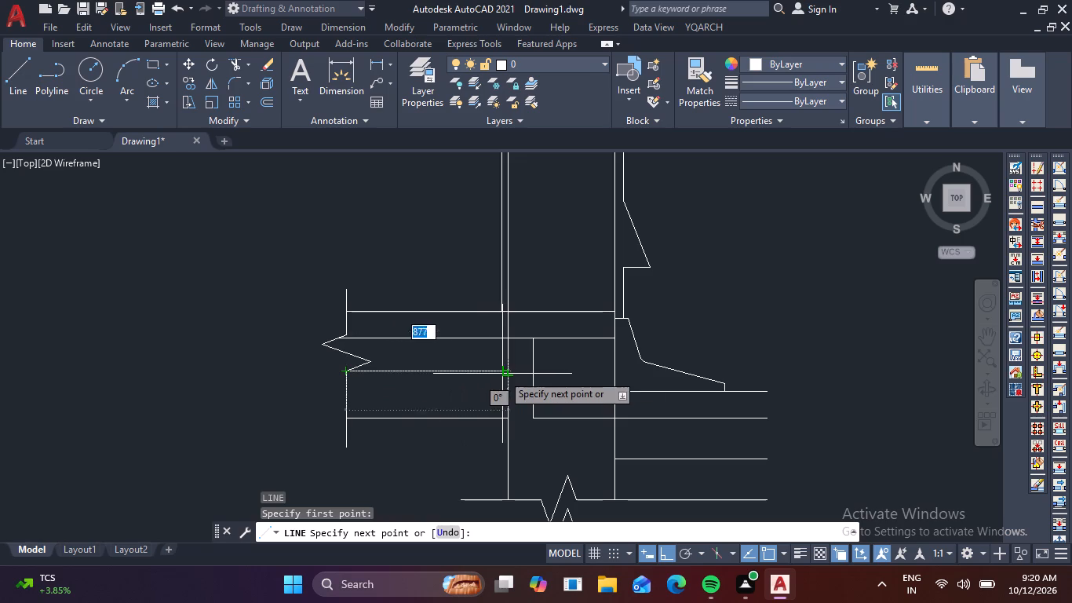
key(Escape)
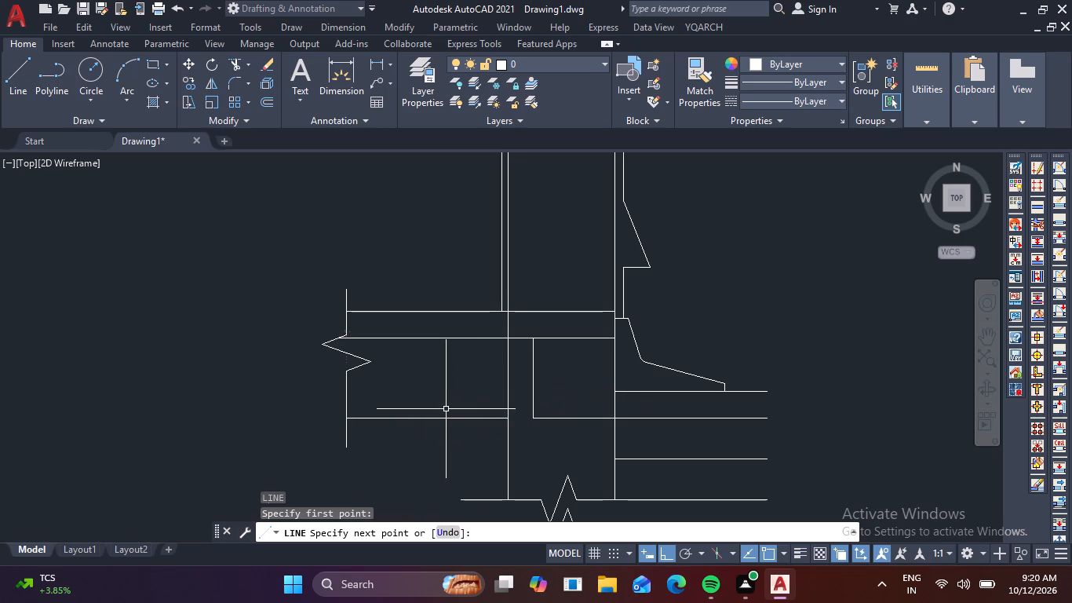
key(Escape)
Offset the lowest slab line left of the member upward by 225 mm.
key(o)
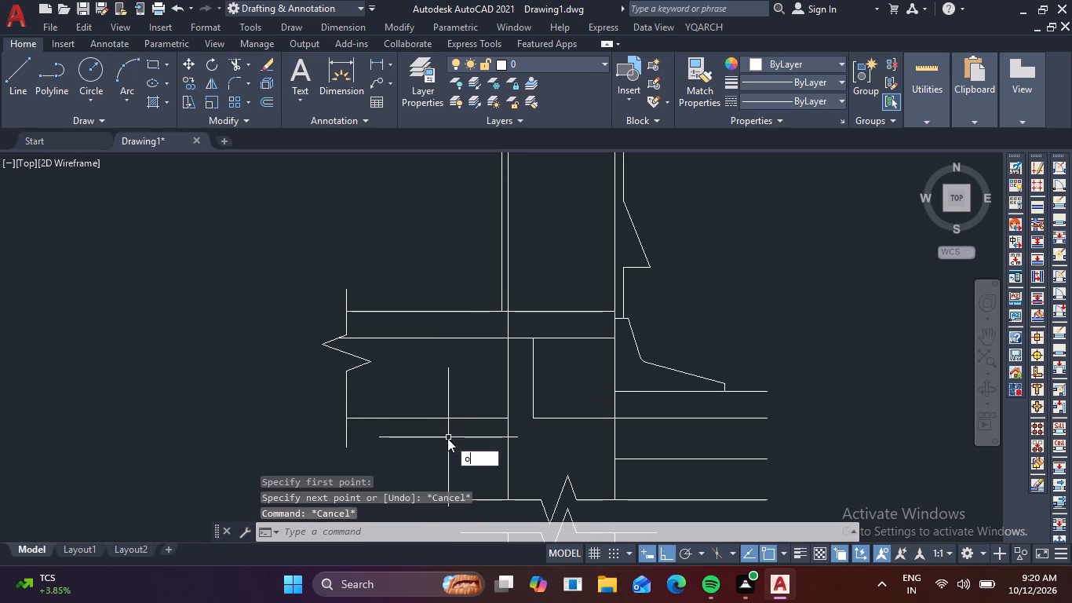
key(Return)
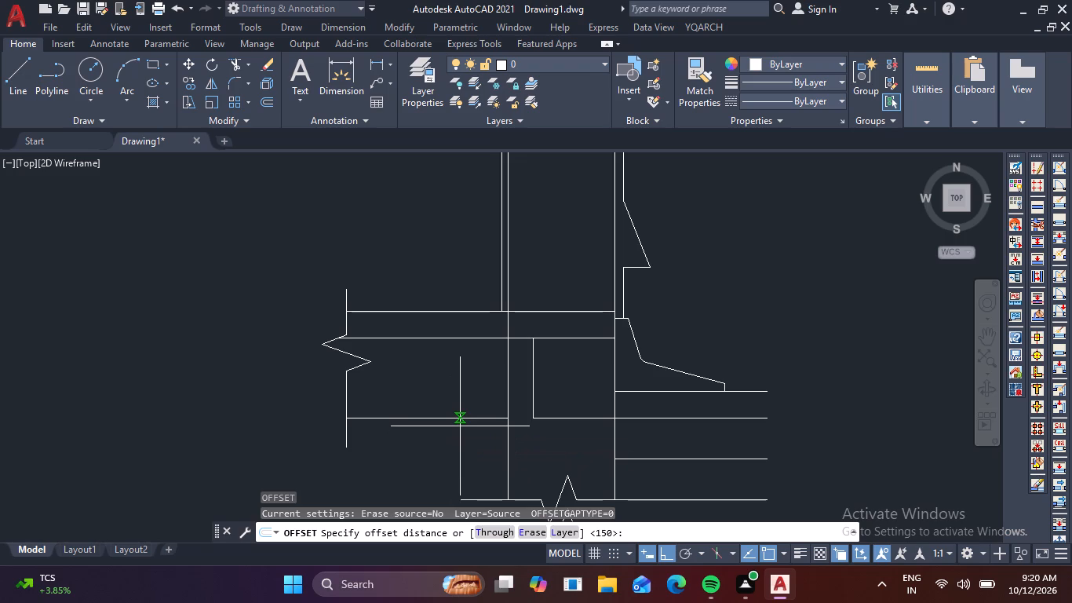
key(2)
key(2)
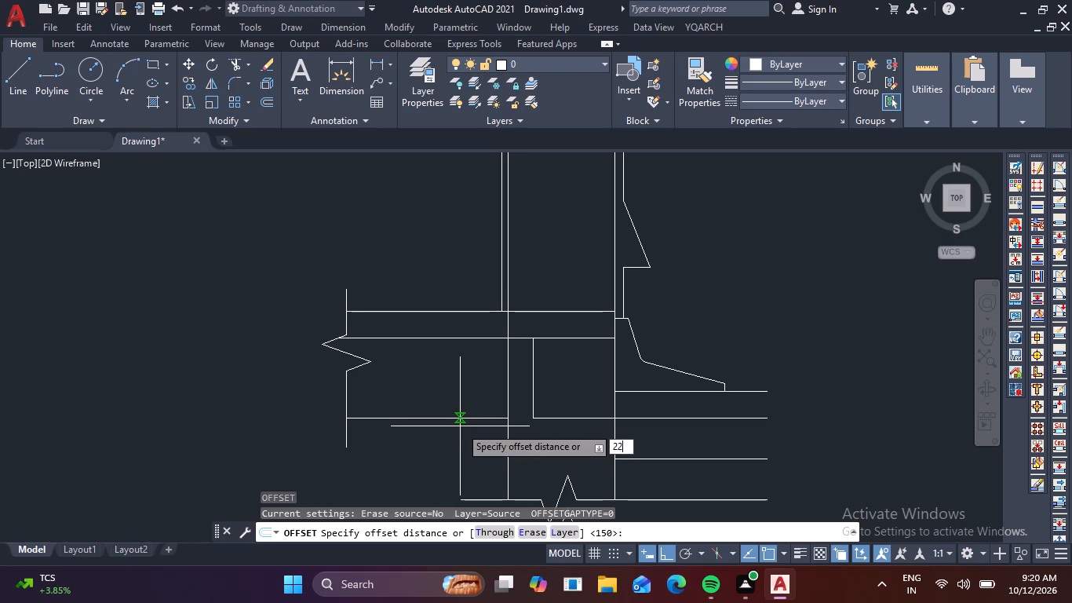
key(5)
key(Return)
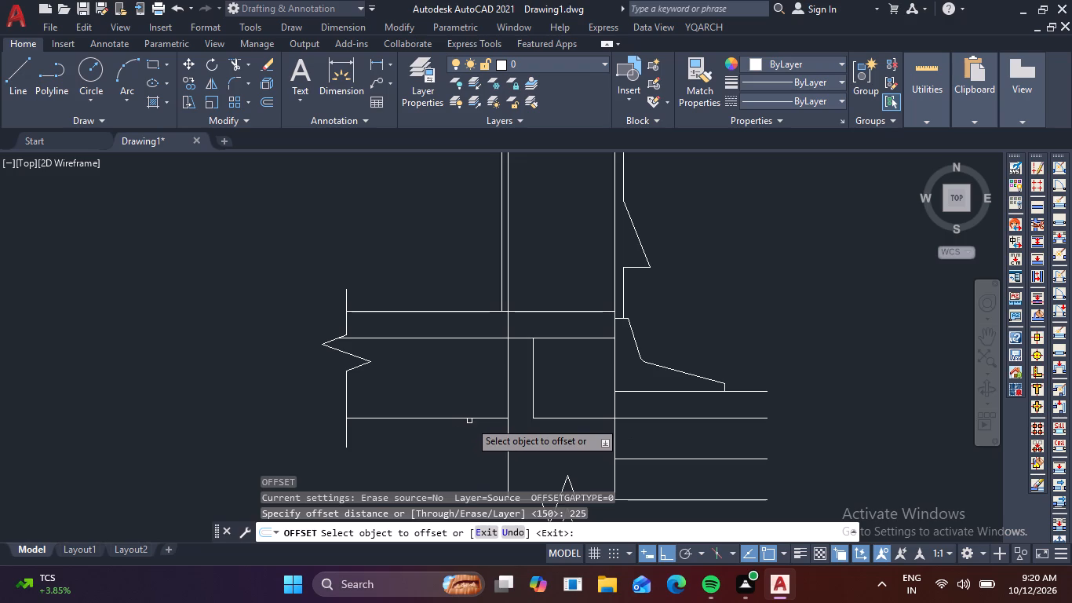
click(472, 419)
click(480, 389)
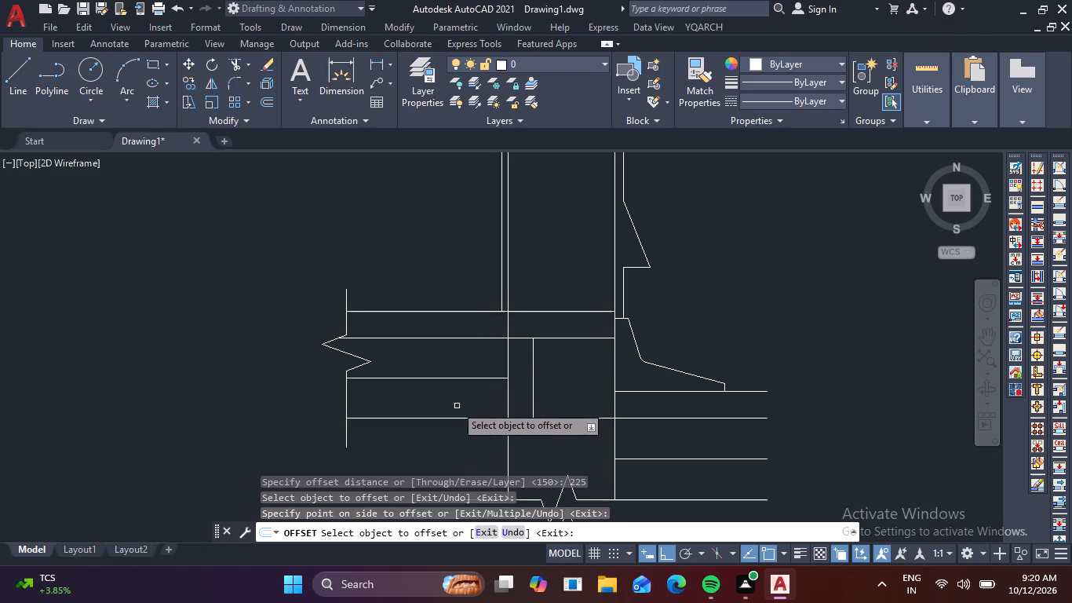
key(Escape)
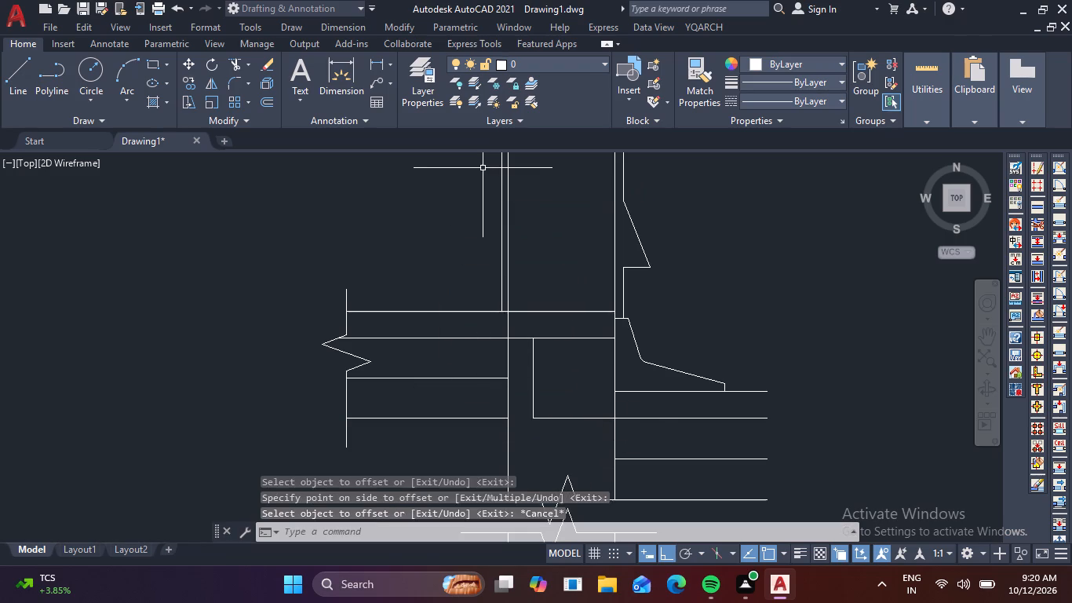
key(Escape)
key(Escape)
Draw a horizontal line about 913 mm long just above the upper slab line, from the member's left edge to the left breakline.
scroll(455, 174, down, 2)
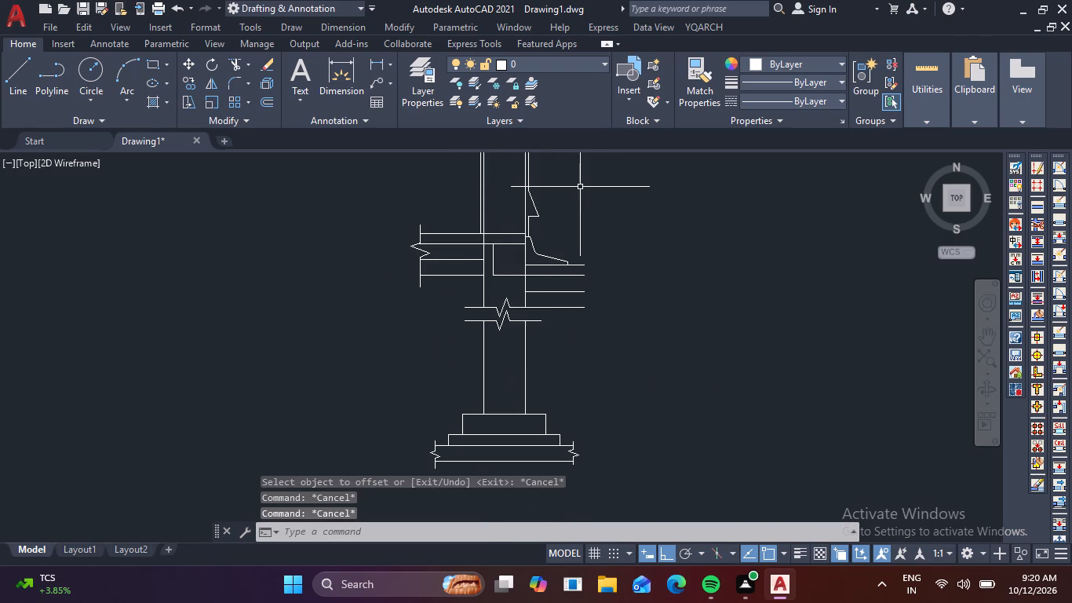
scroll(482, 234, up, 2)
key(l)
key(space)
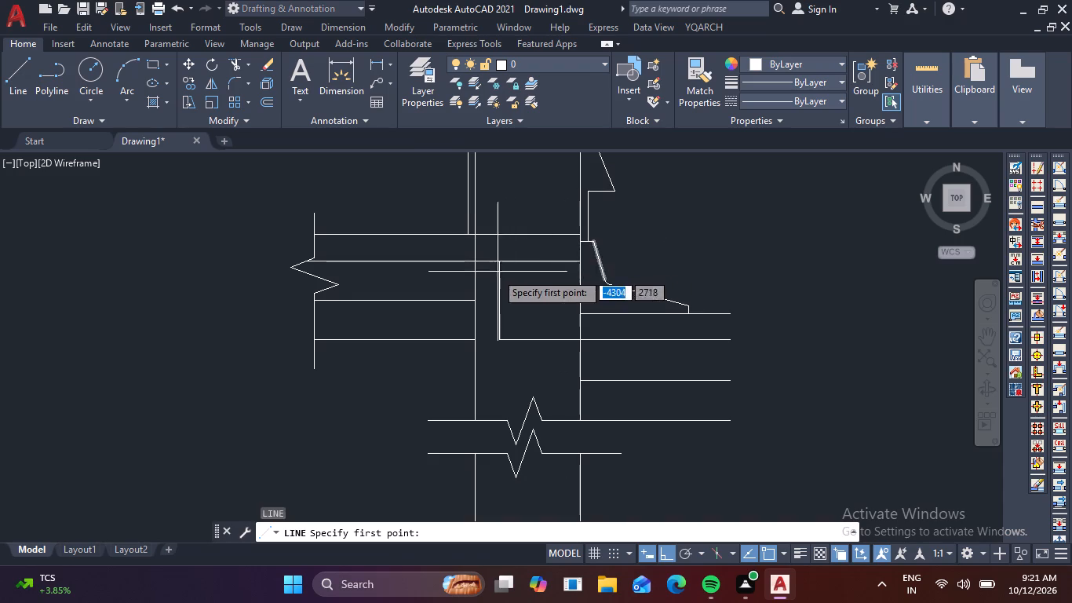
scroll(447, 241, up, 1)
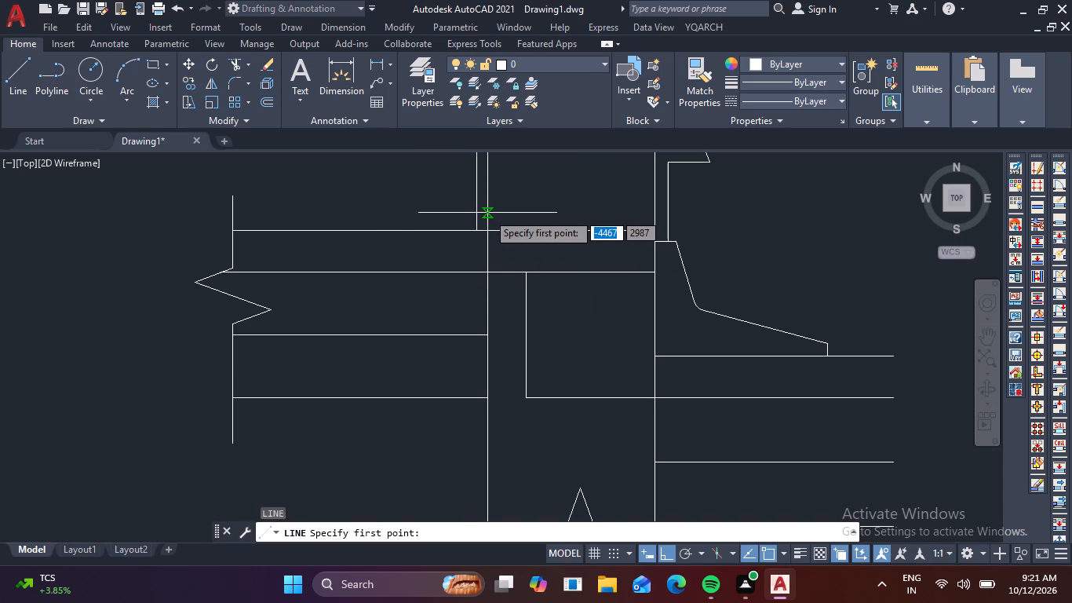
scroll(484, 223, up, 2)
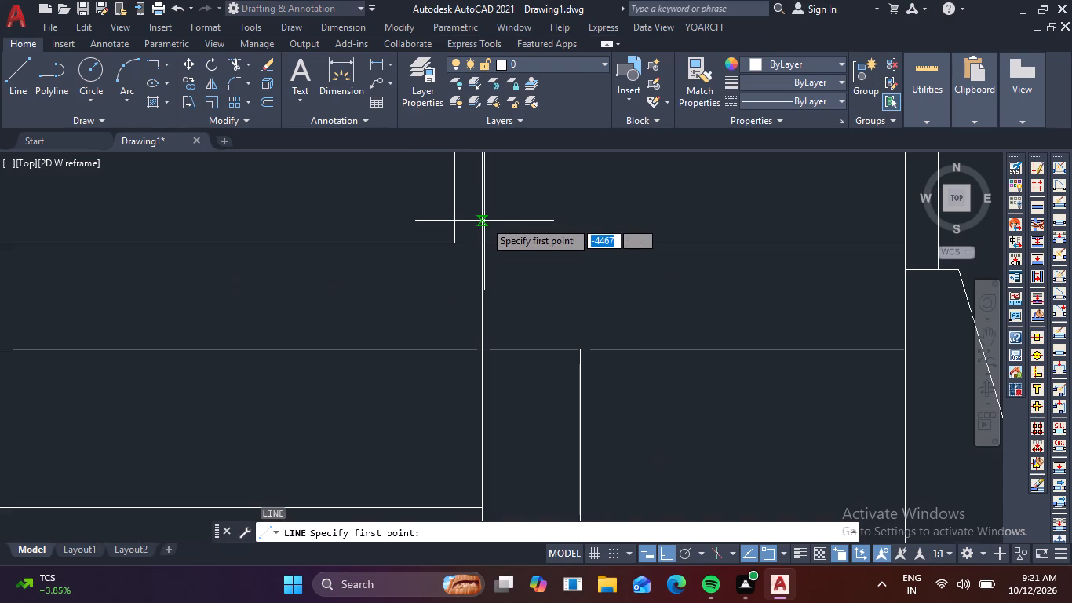
click(484, 221)
middle_drag(307, 217, 522, 260)
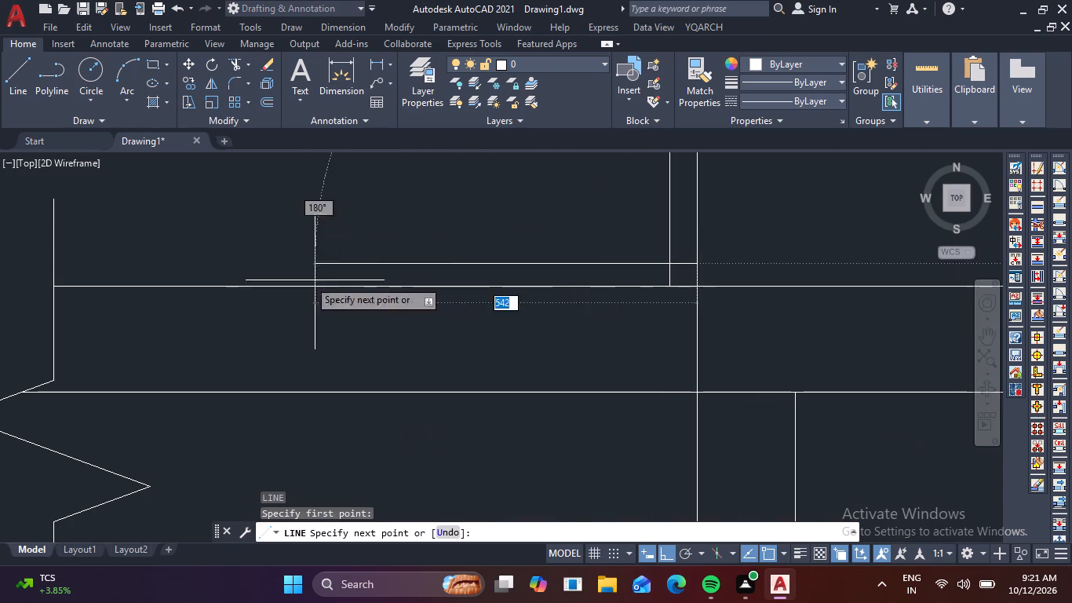
click(52, 263)
key(Escape)
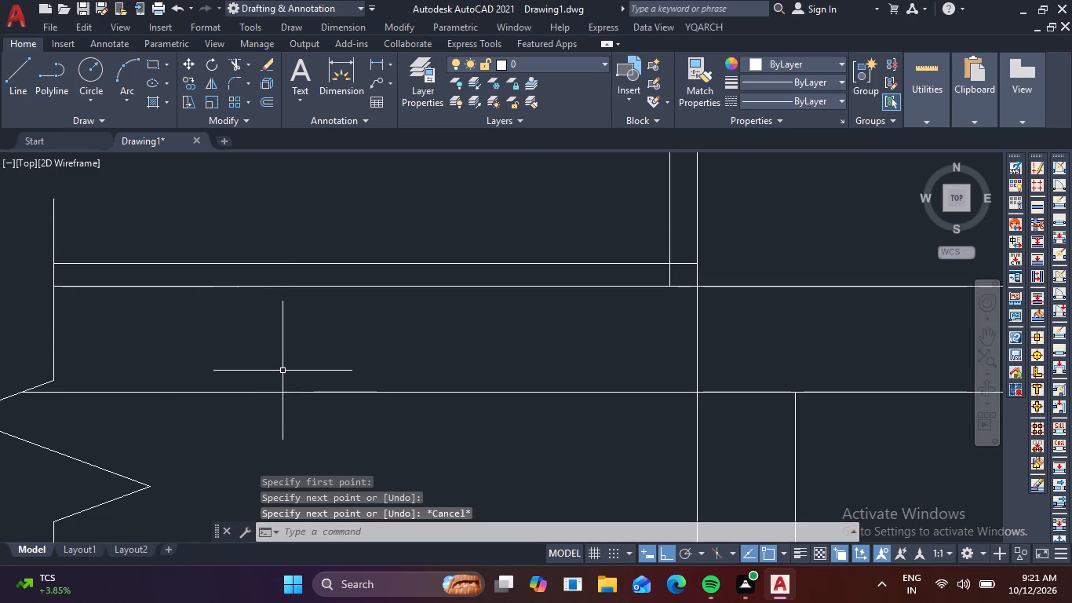
Examine the section from the top breakline and slab junction down to the stepped footing.
scroll(285, 375, down, 1)
scroll(371, 409, down, 2)
scroll(481, 394, down, 1)
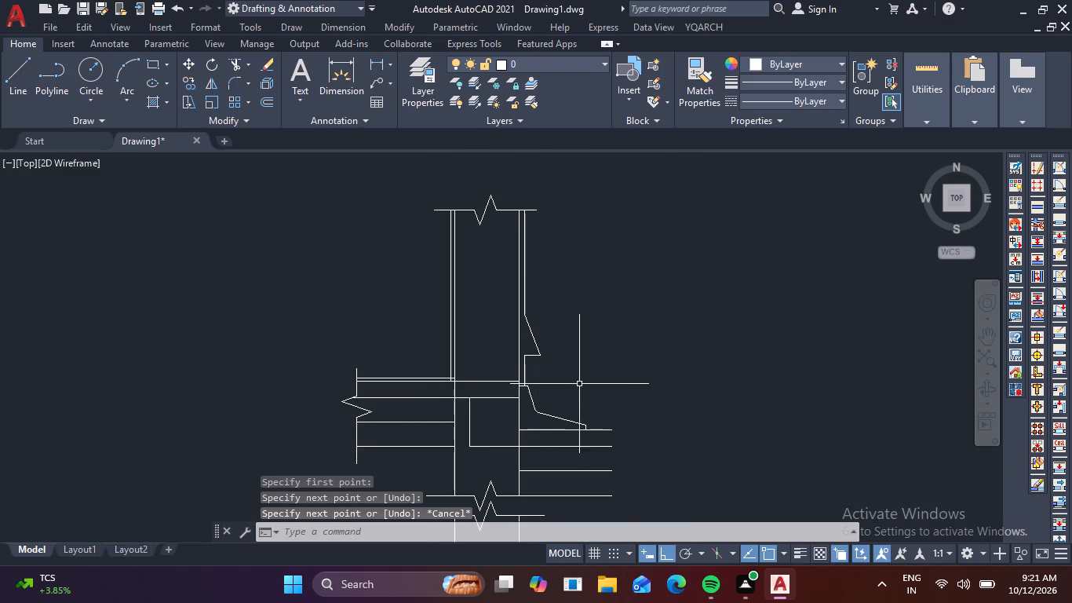
middle_drag(579, 384, 577, 332)
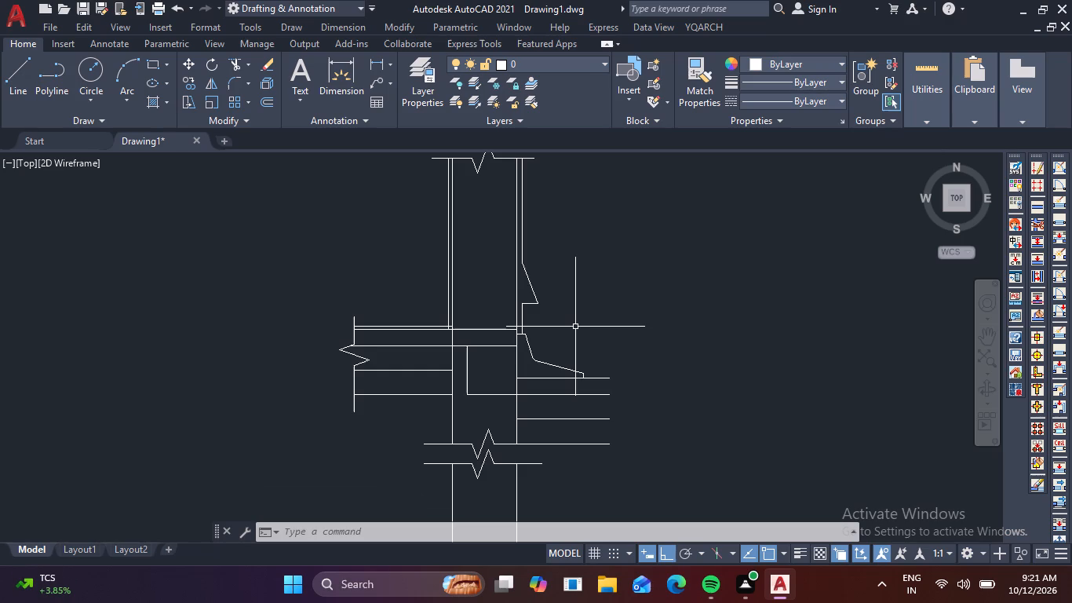
middle_drag(461, 411, 482, 320)
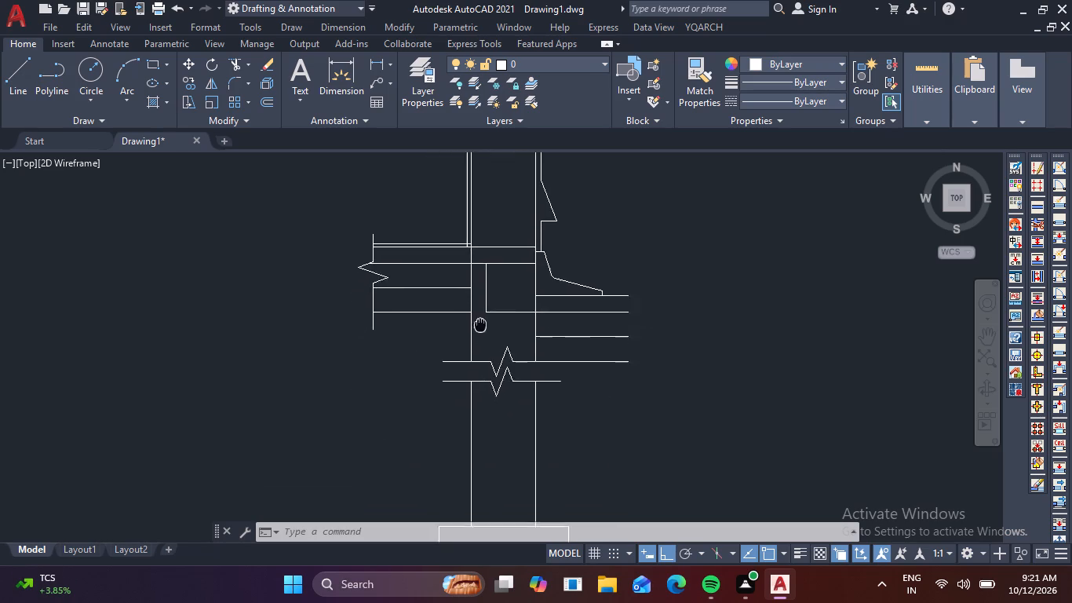
middle_drag(482, 320, 495, 290)
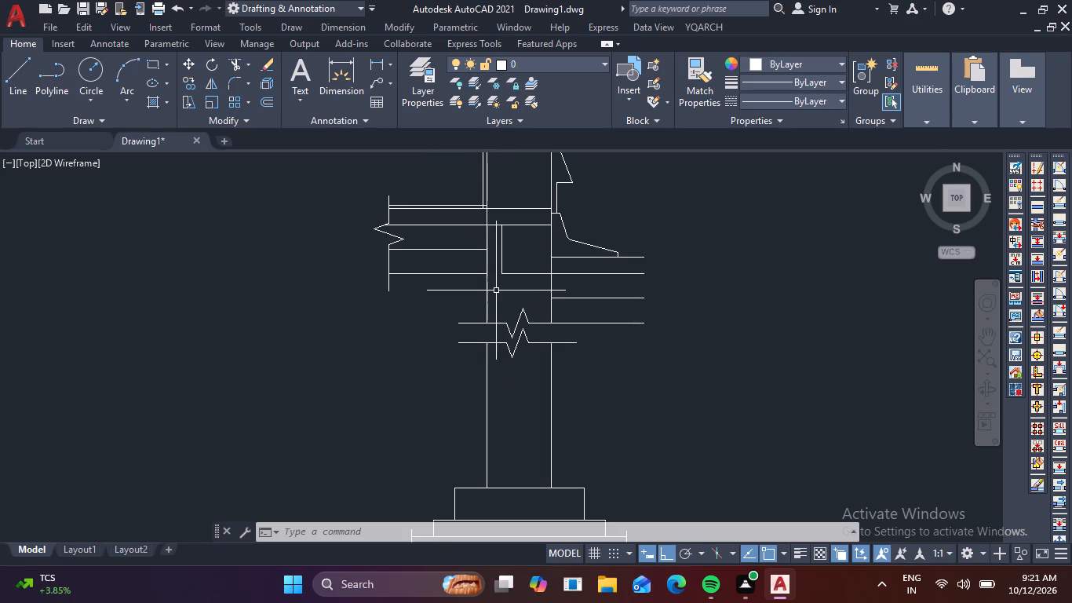
scroll(473, 275, up, 2)
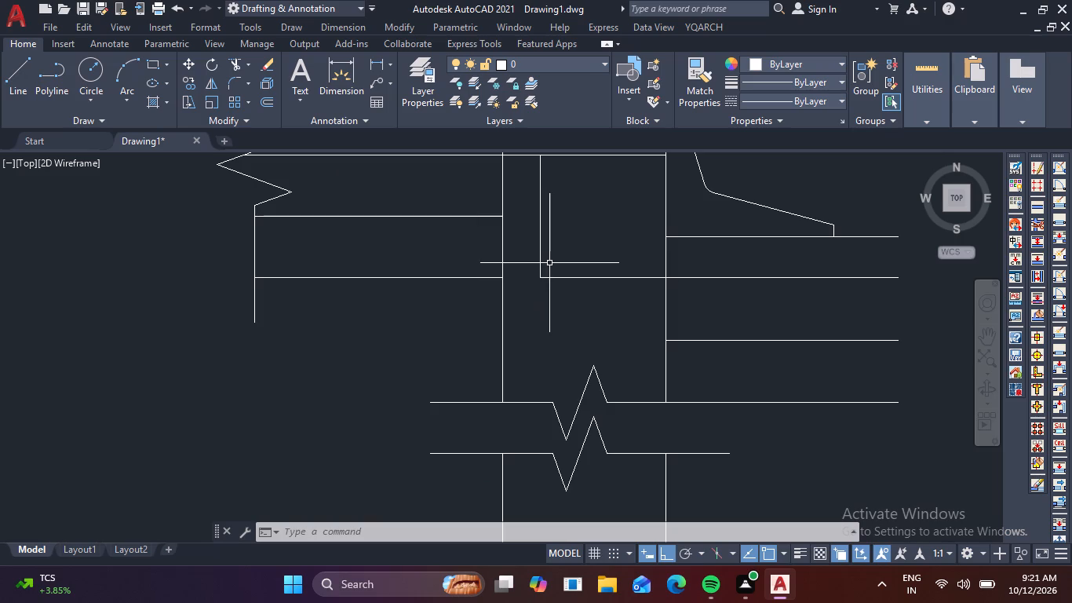
middle_drag(527, 279, 526, 325)
scroll(526, 327, down, 4)
middle_drag(527, 352, 521, 247)
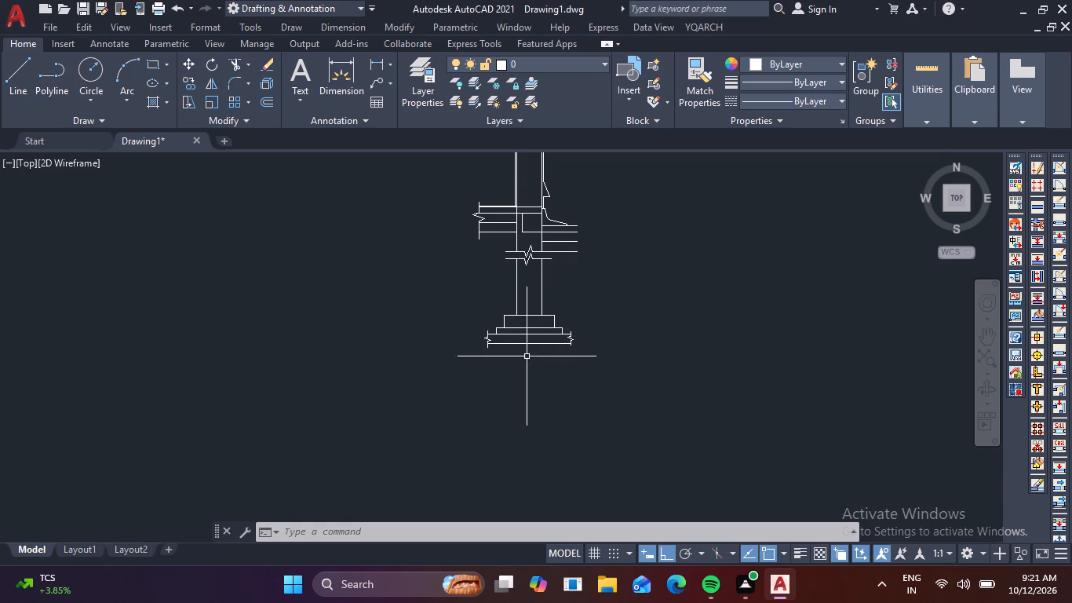
scroll(552, 332, up, 3)
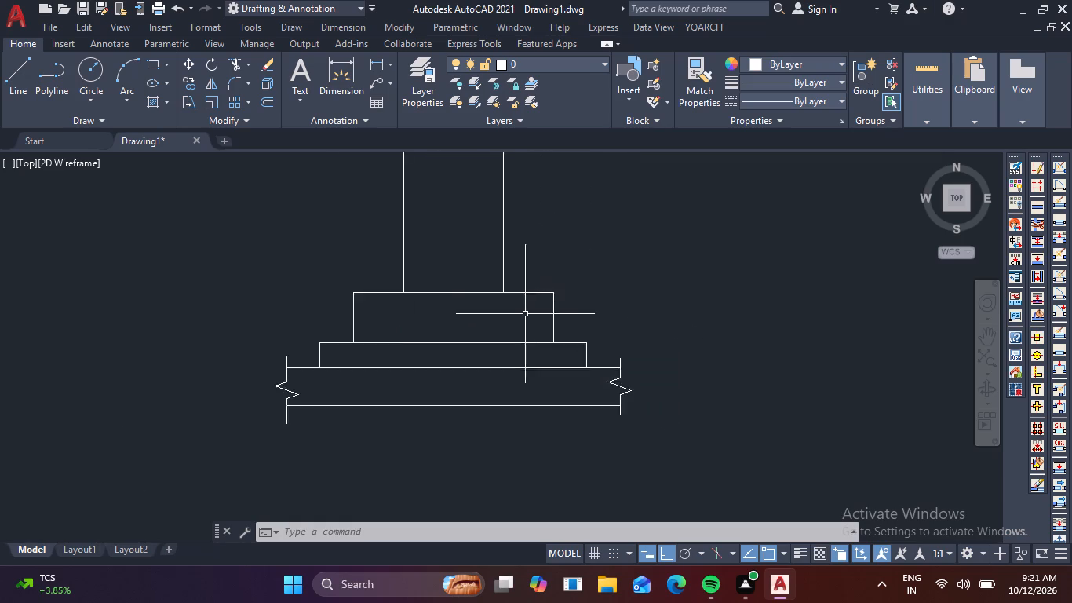
Draw a narrow upright rectangle right of the stepped footing with lines: 150 and 50 mm down, 30 mm across, 200 mm up, and closed.
scroll(525, 314, up, 2)
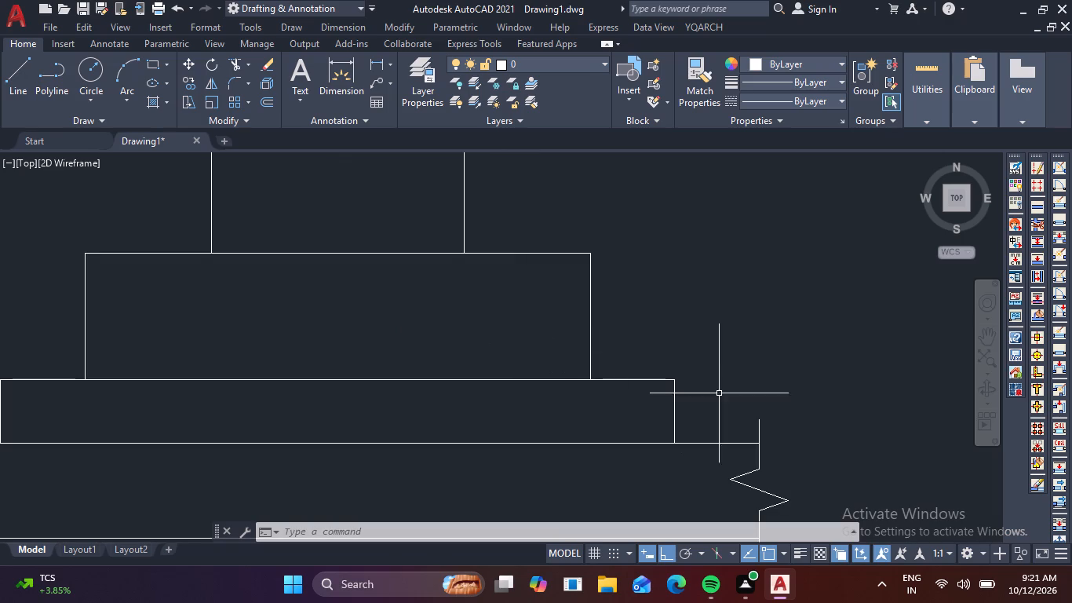
middle_drag(800, 301, 387, 280)
key(l)
key(space)
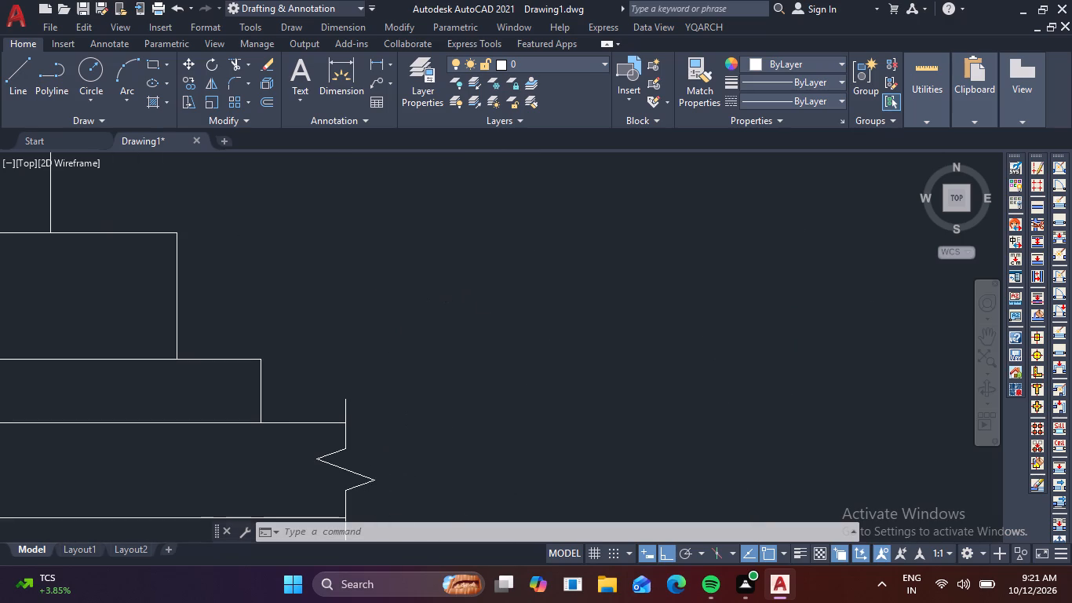
scroll(624, 312, down, 2)
click(638, 272)
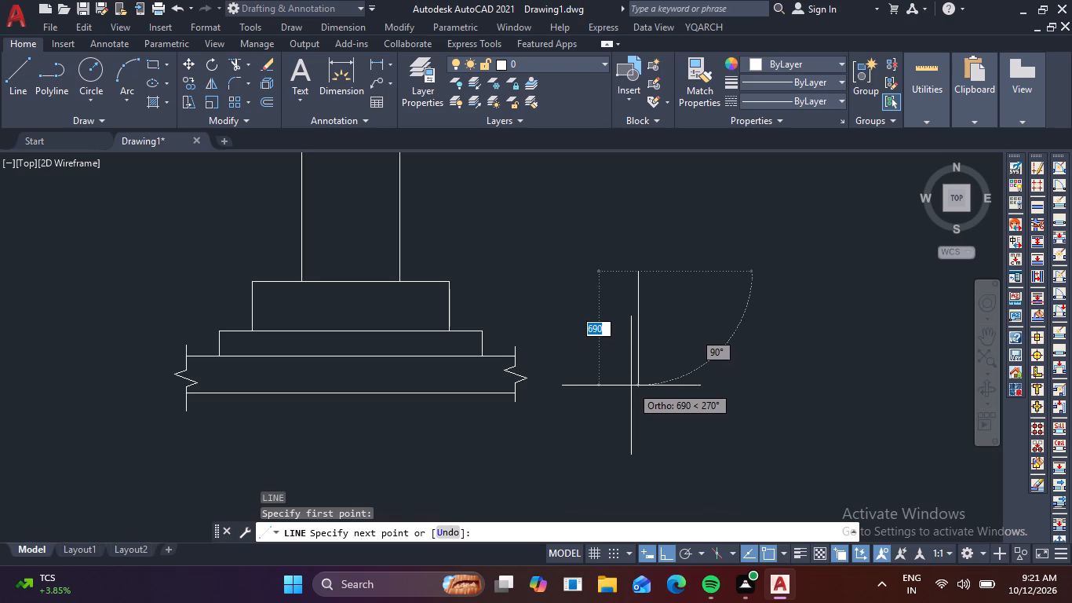
text(15)
key(0)
key(Return)
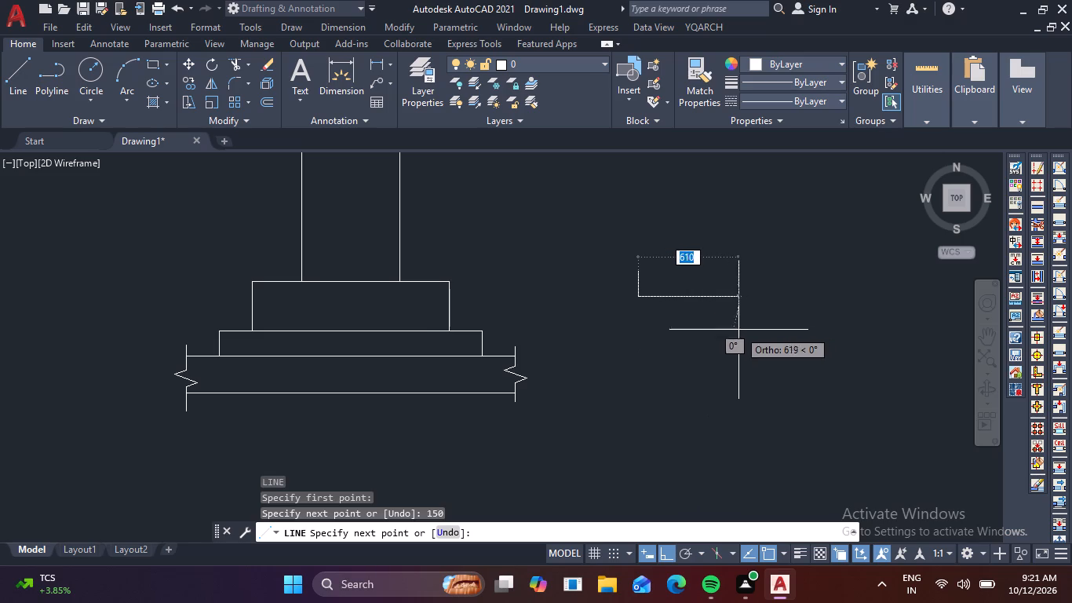
text(50)
key(Return)
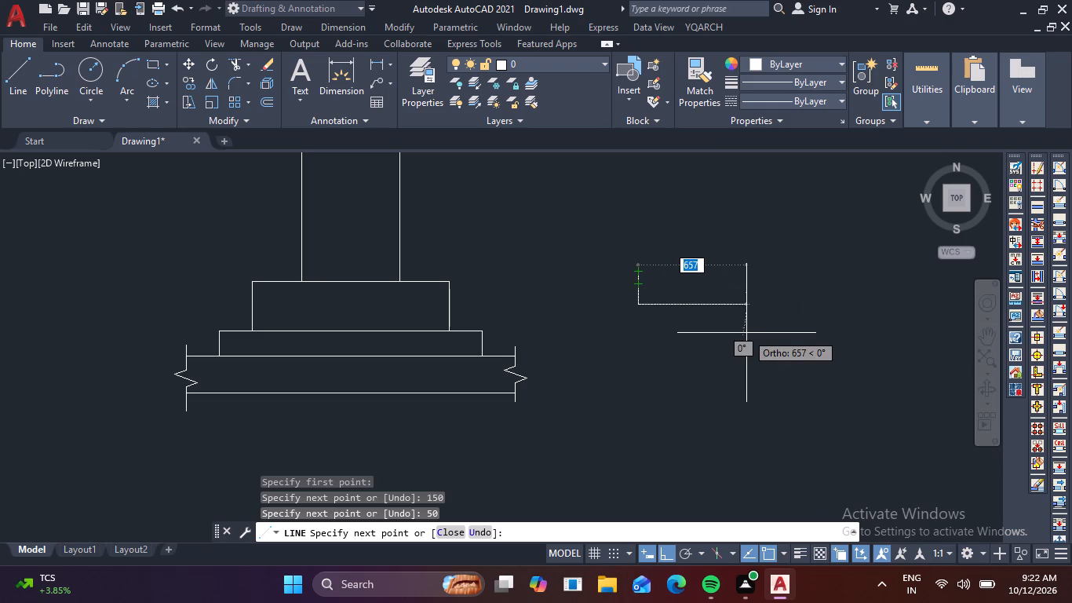
text(30)
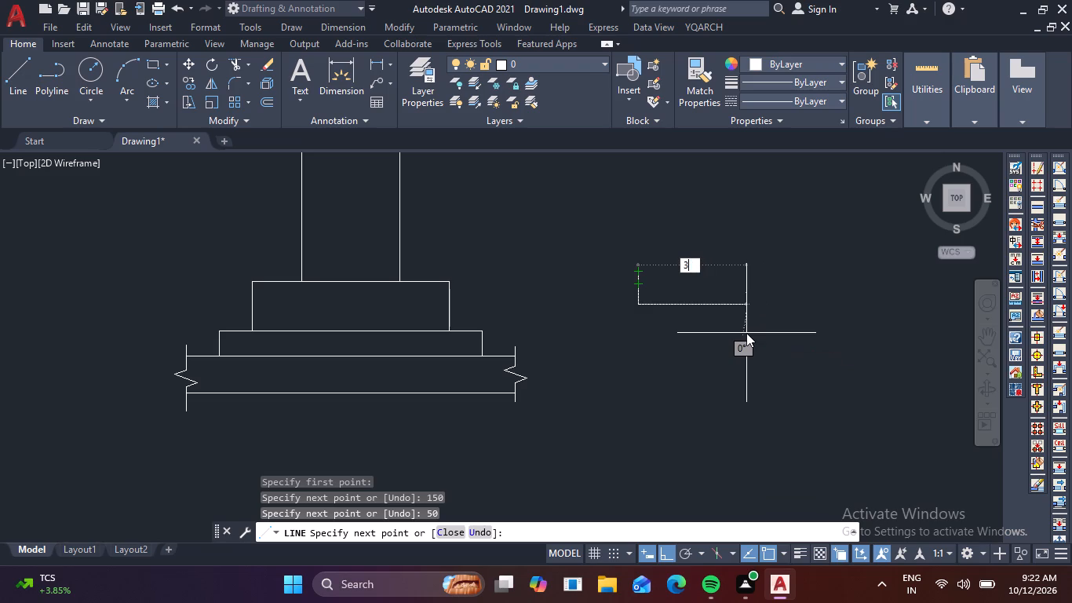
key(Return)
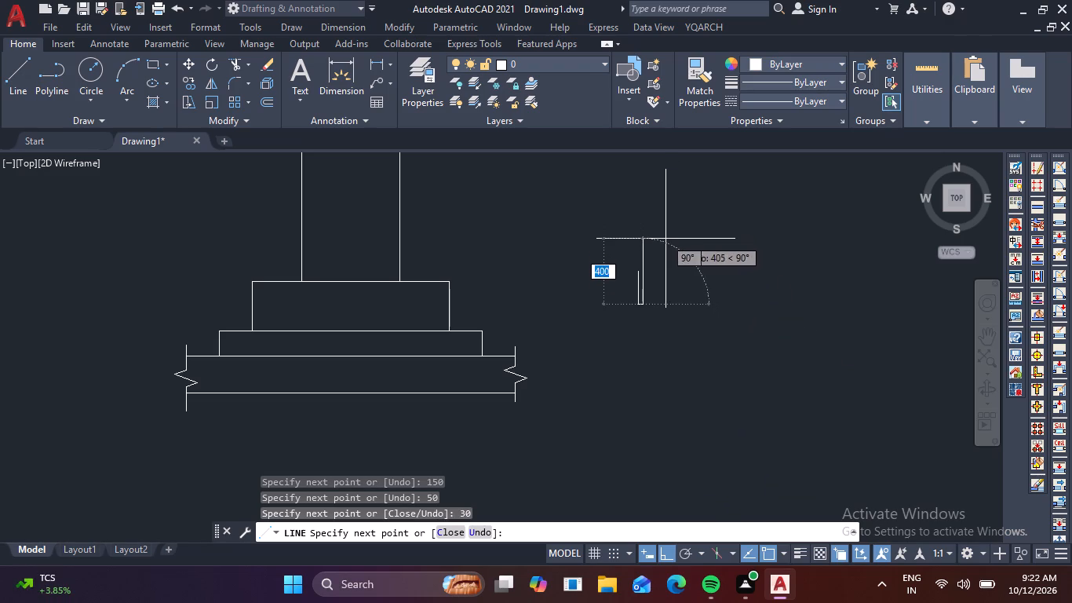
scroll(657, 258, up, 2)
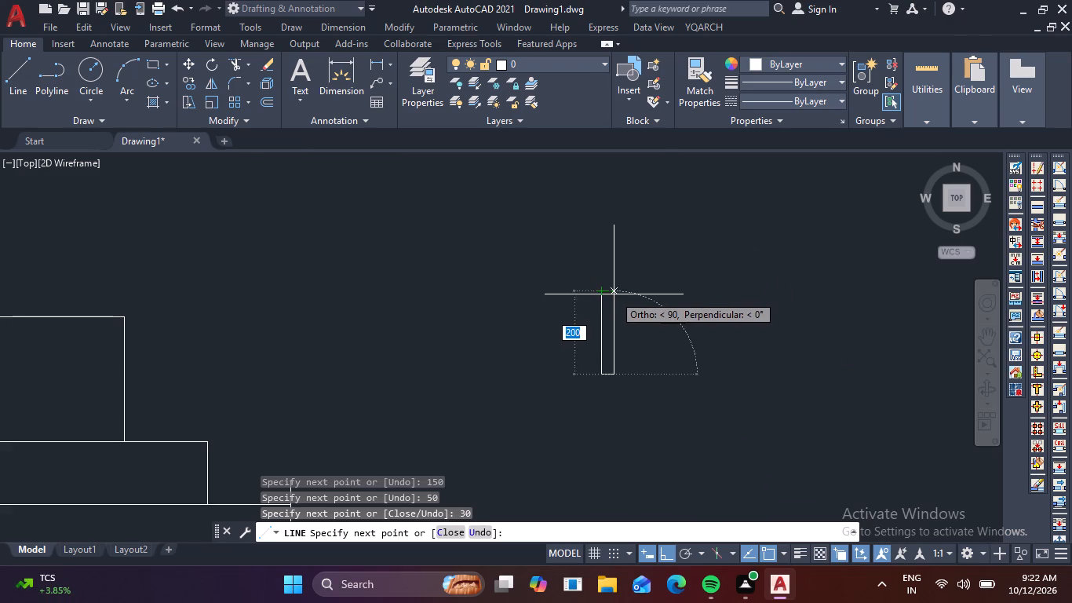
click(614, 294)
click(601, 292)
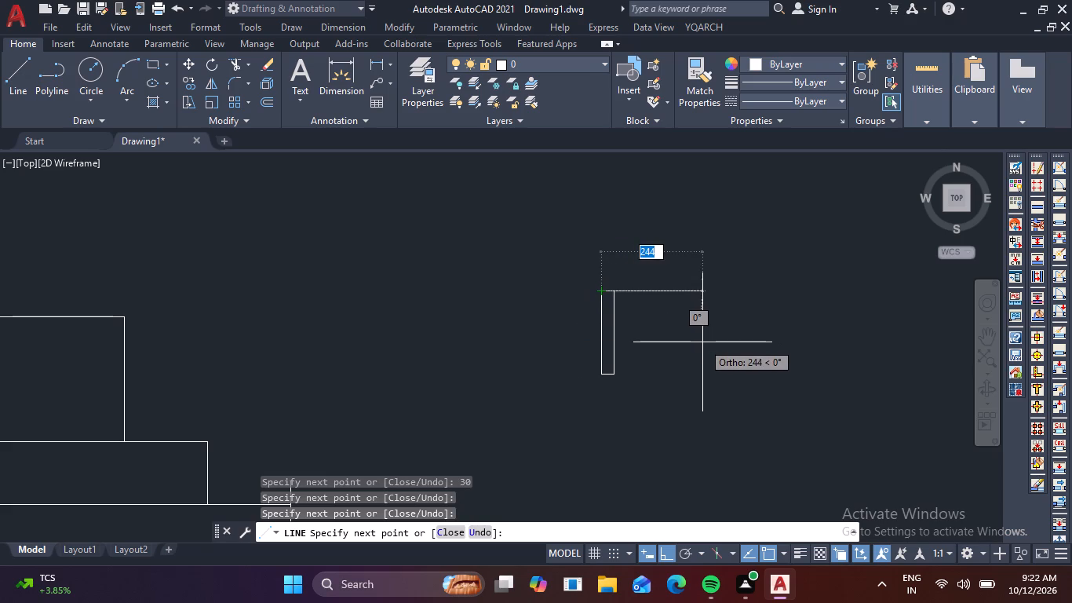
key(Escape)
key(Escape)
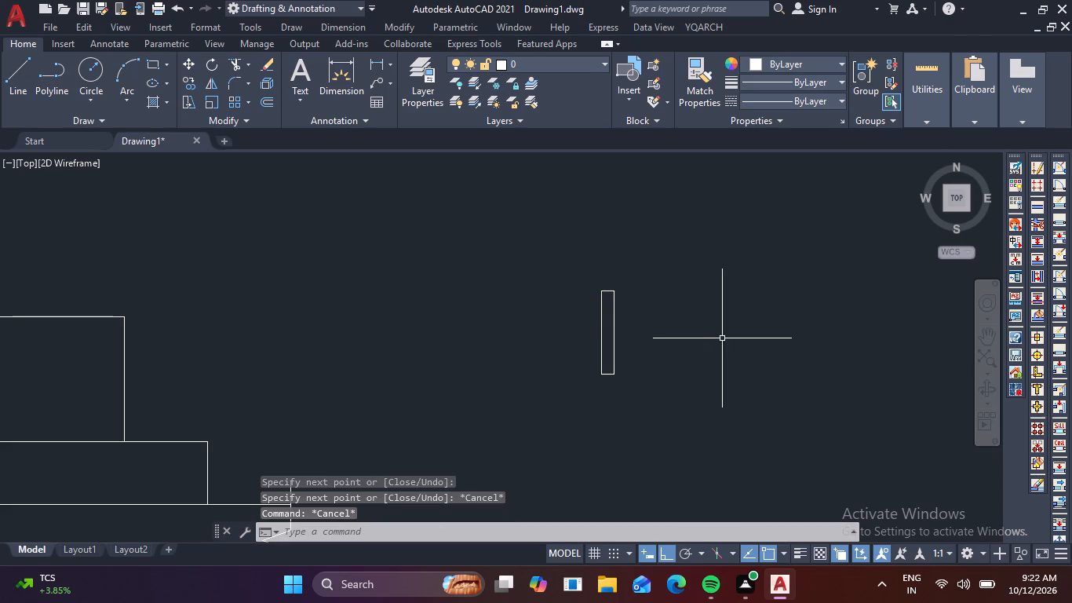
scroll(727, 344, down, 1)
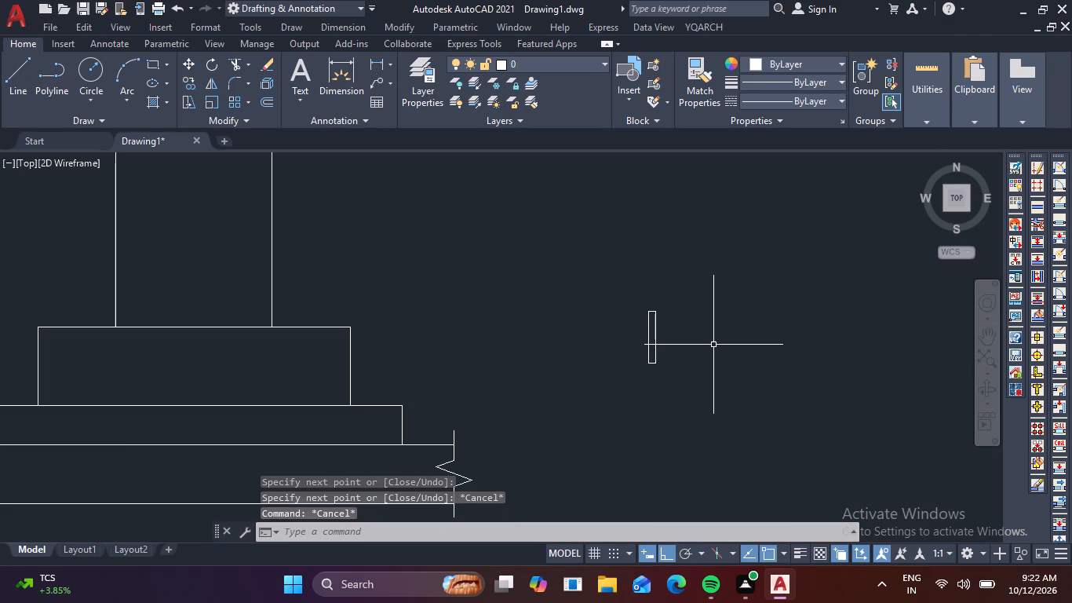
key(Escape)
key(Escape)
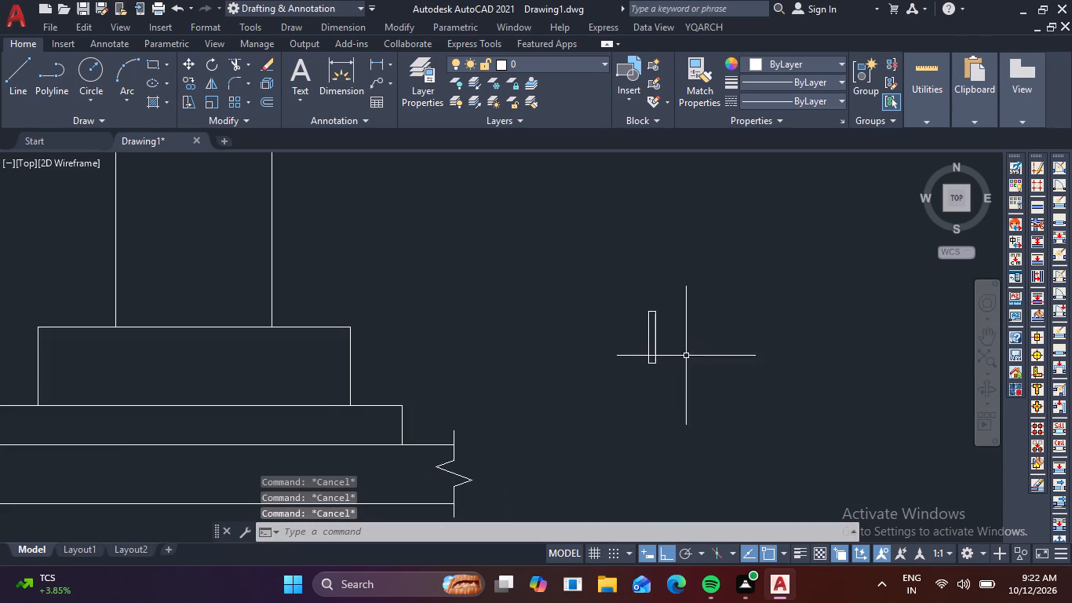
Offset the top edge of the lower footing step upward by 30 mm into the upper step.
middle_drag(530, 372, 680, 325)
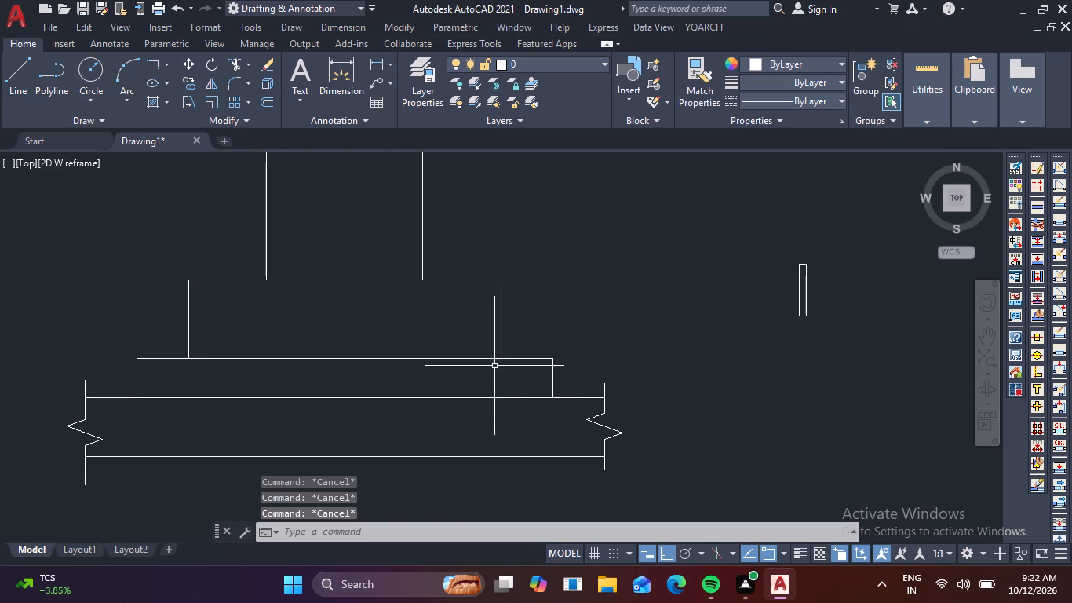
scroll(395, 372, up, 1)
scroll(395, 372, down, 1)
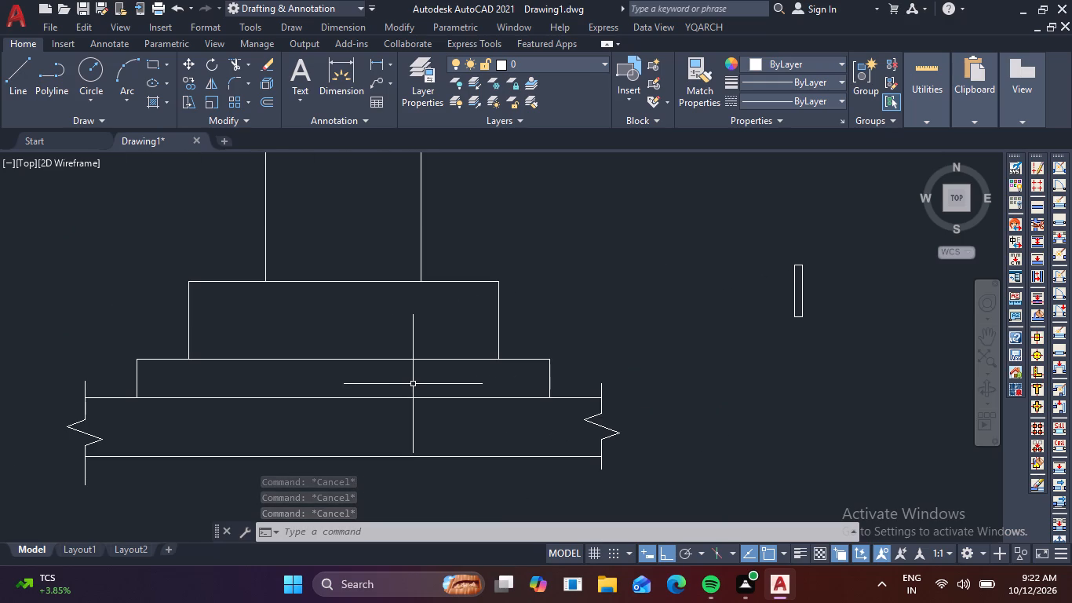
key(o)
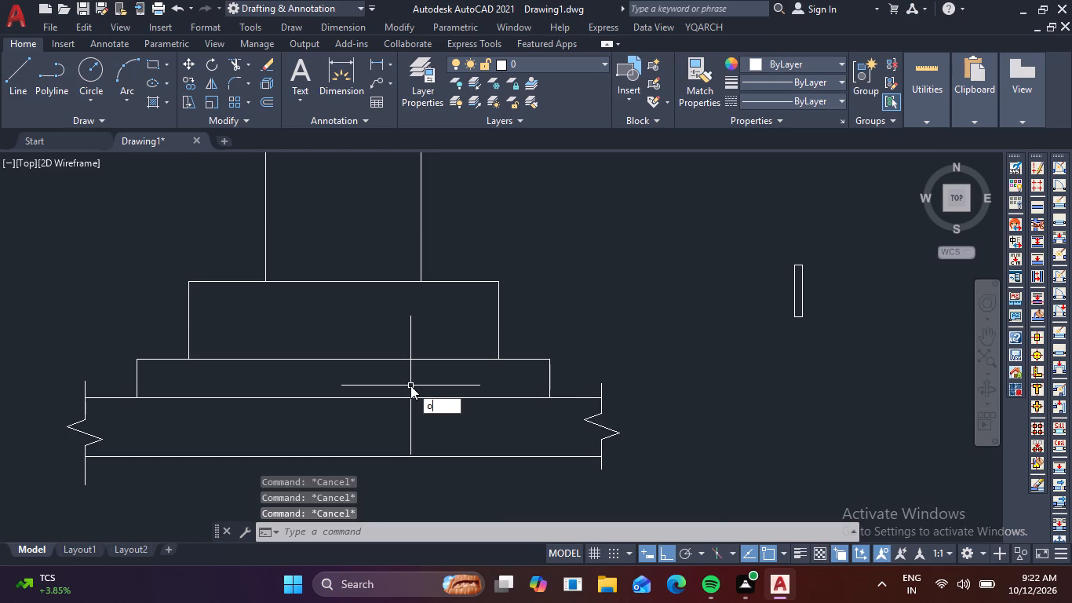
key(Return)
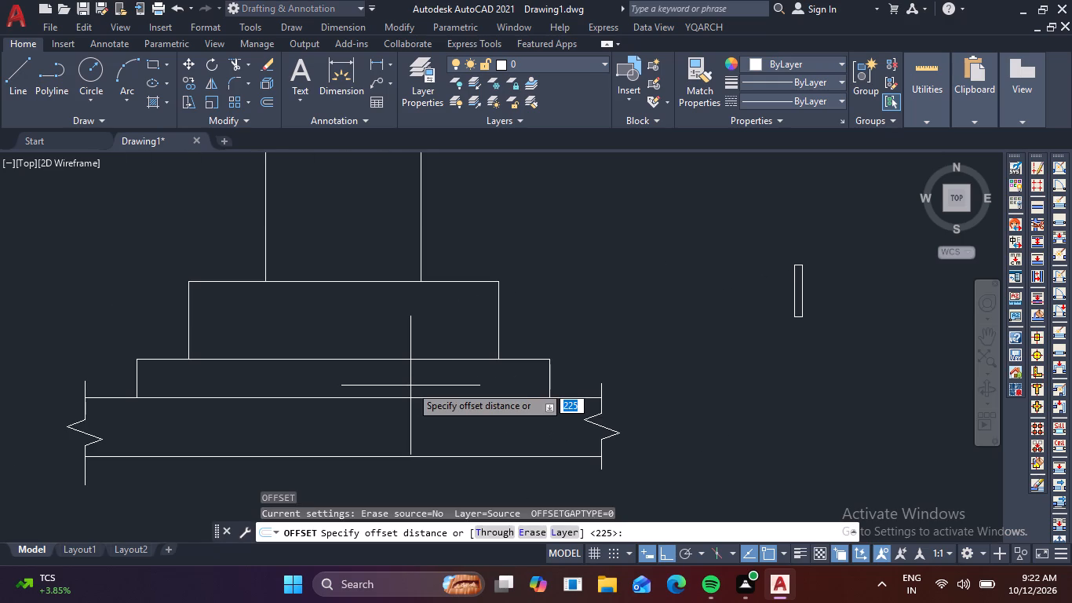
text(30)
key(Return)
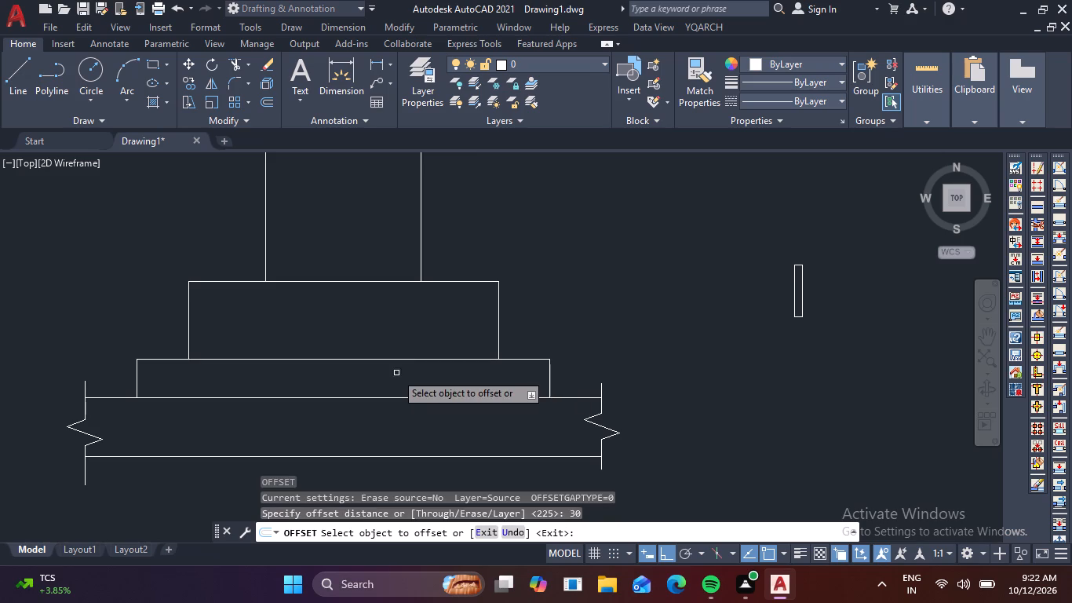
click(393, 358)
click(397, 342)
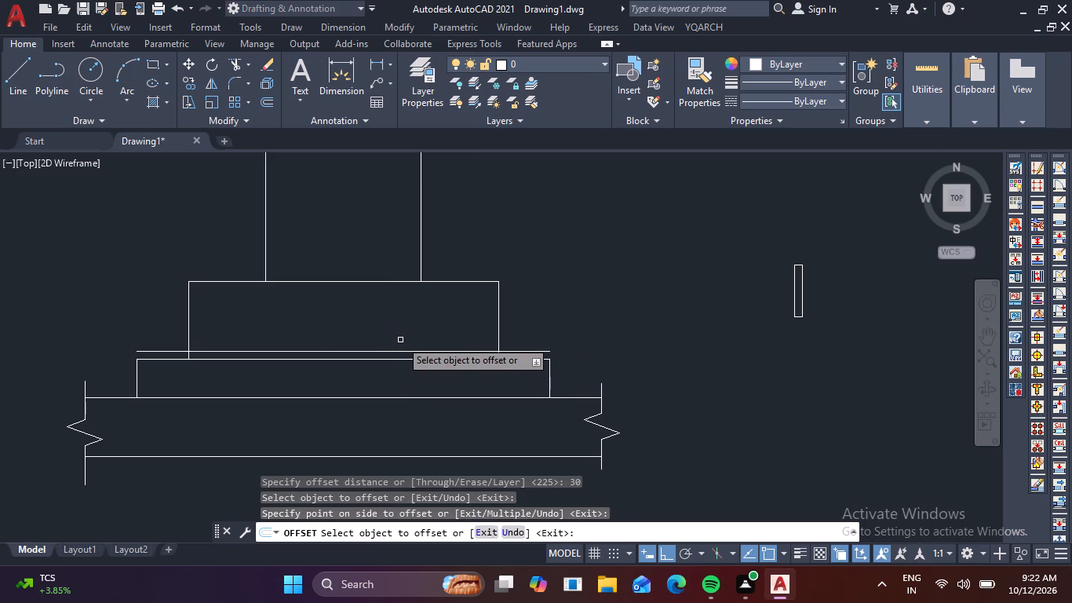
key(Escape)
click(447, 354)
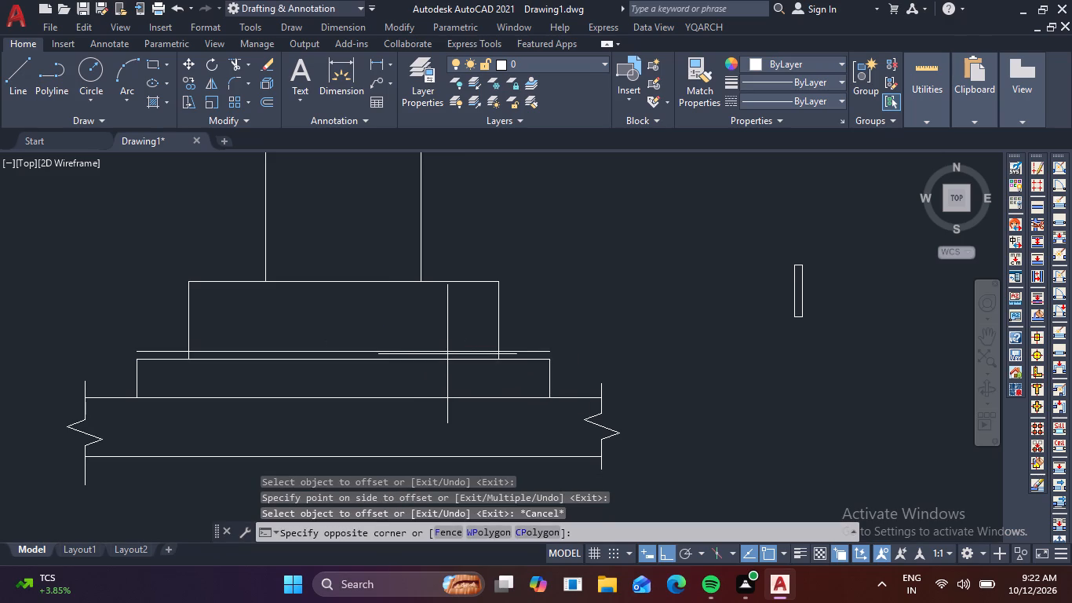
click(447, 351)
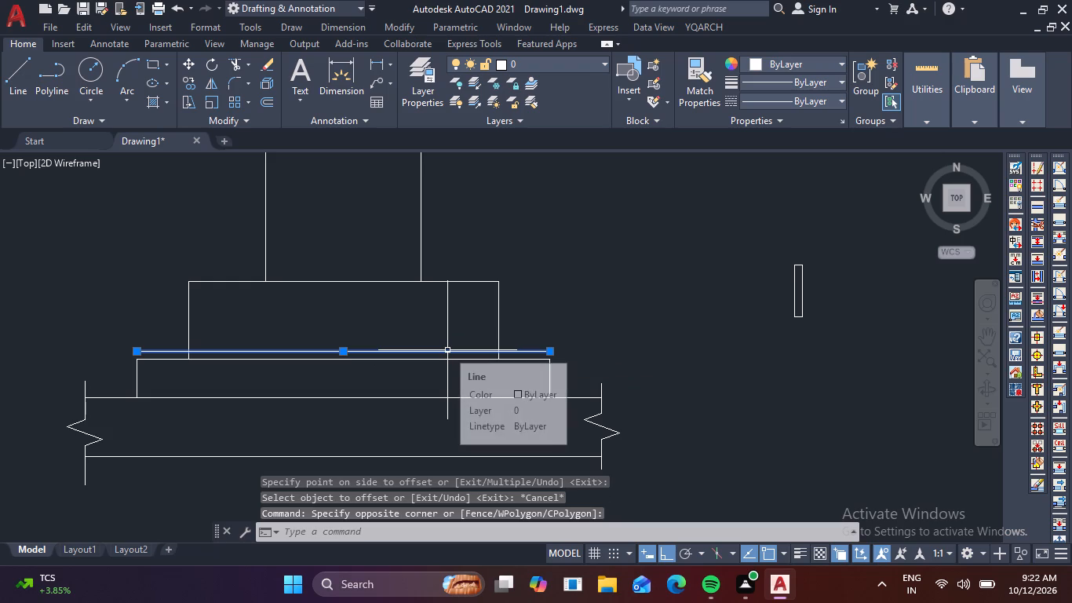
key(Escape)
Trim both ends of the offset line that project beyond the sides of the upper footing step.
scroll(462, 338, down, 4)
scroll(500, 325, up, 1)
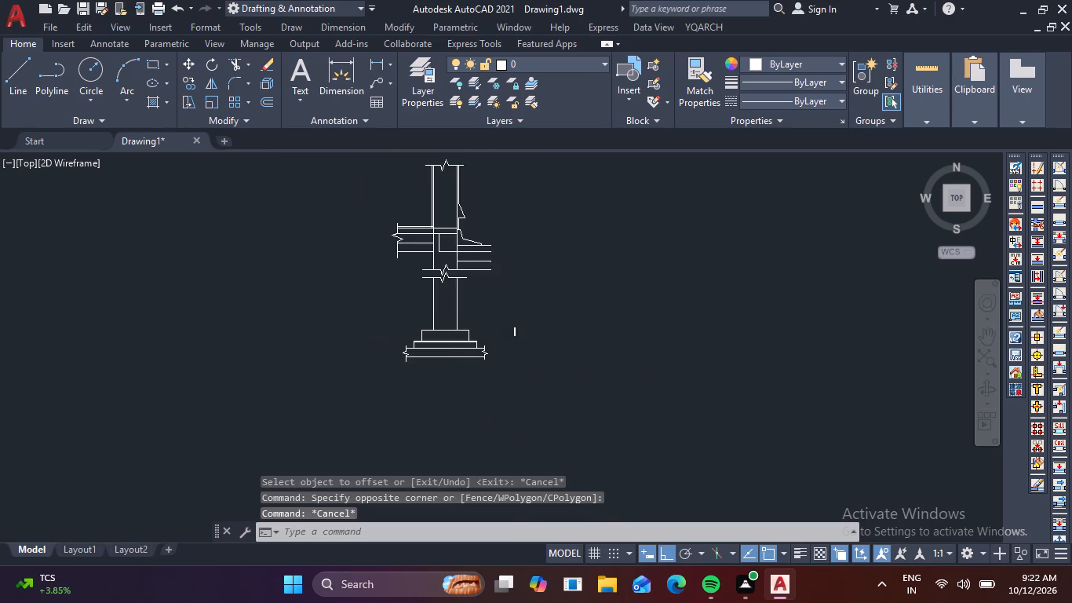
scroll(500, 325, up, 3)
middle_drag(593, 320, 826, 250)
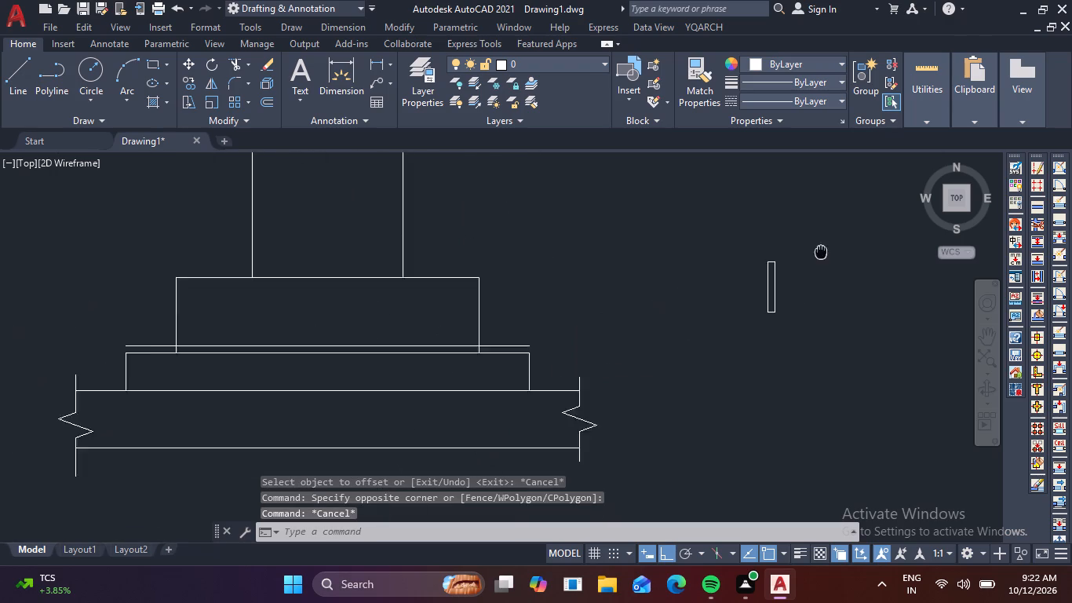
middle_drag(826, 250, 837, 246)
key(t)
key(r)
key(space)
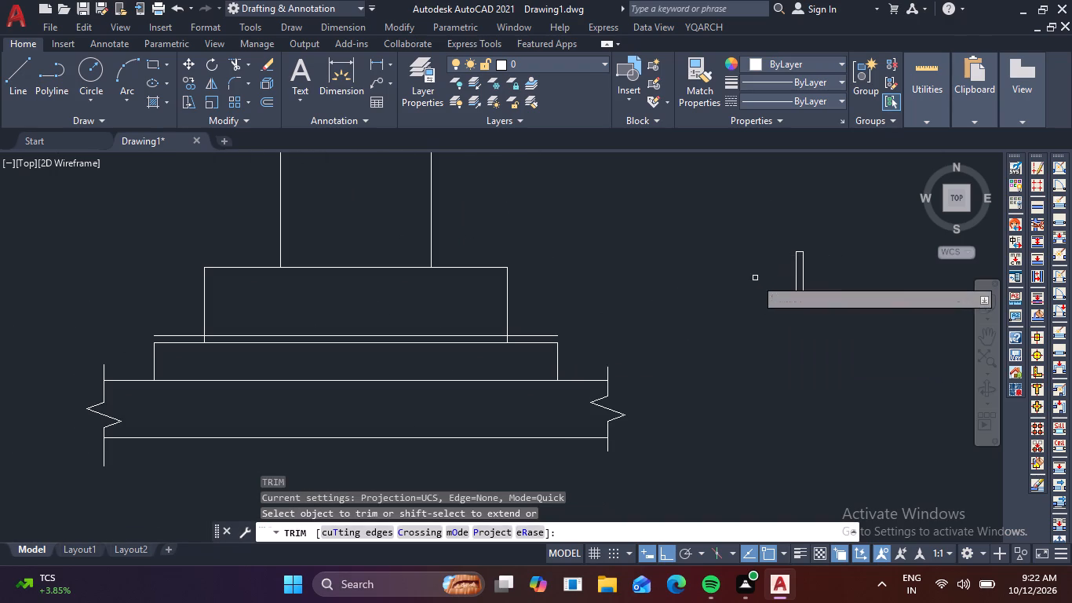
click(539, 338)
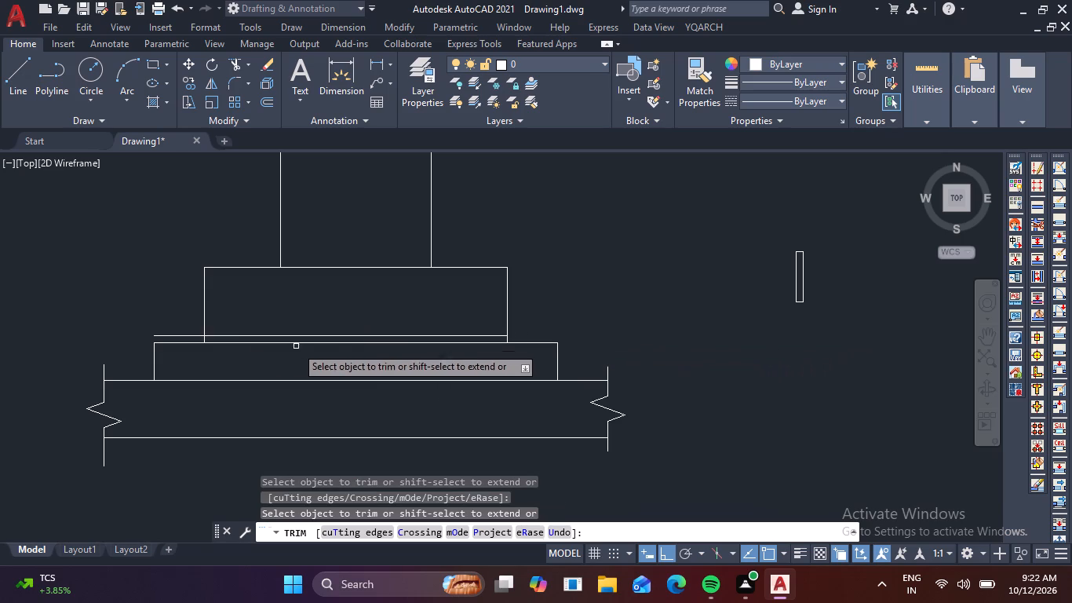
click(170, 338)
key(Escape)
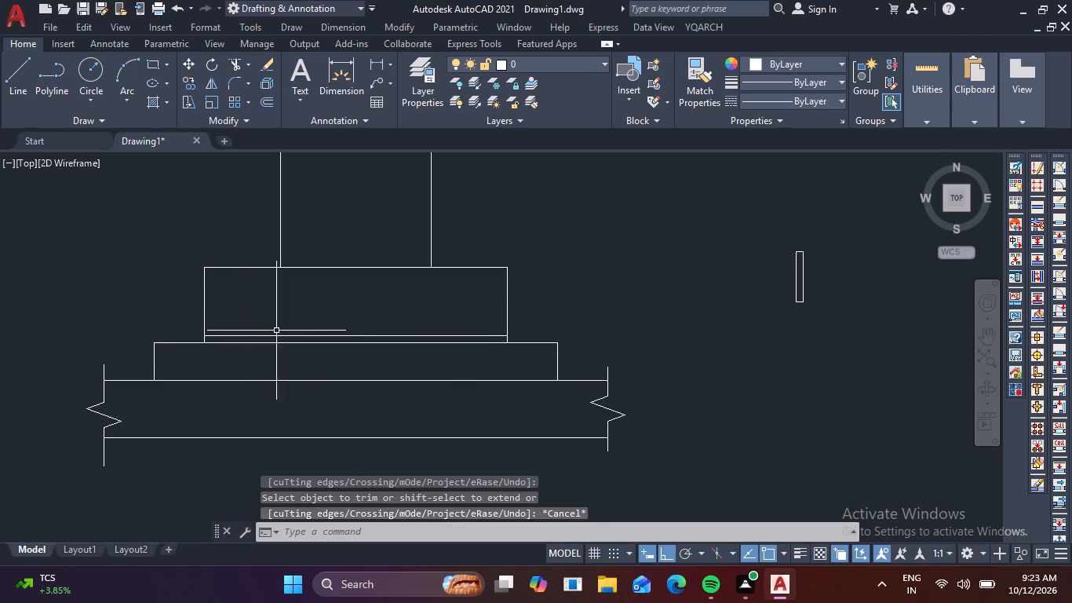
key(Escape)
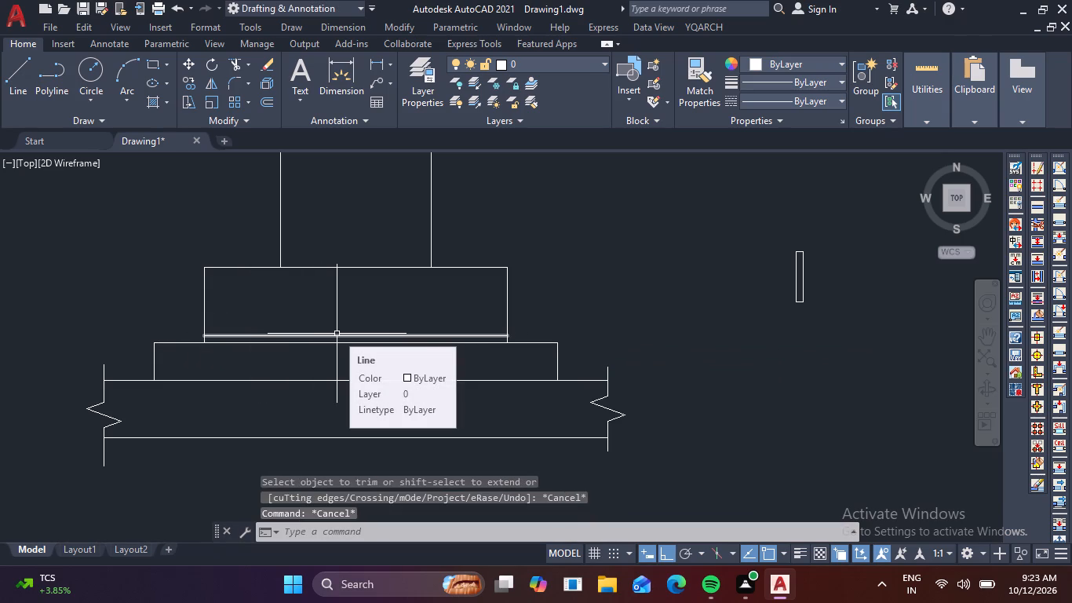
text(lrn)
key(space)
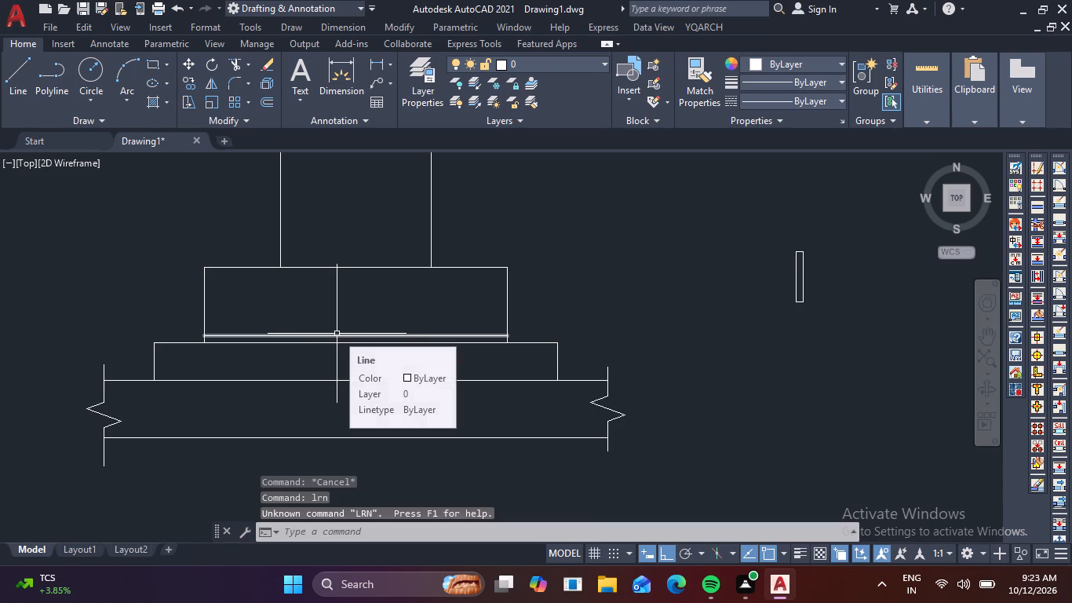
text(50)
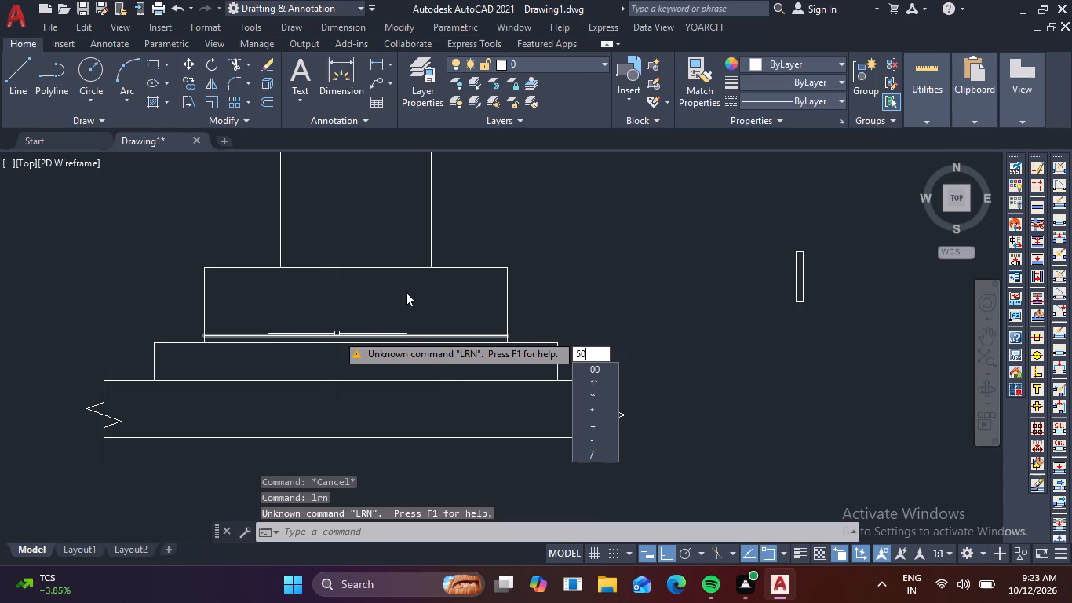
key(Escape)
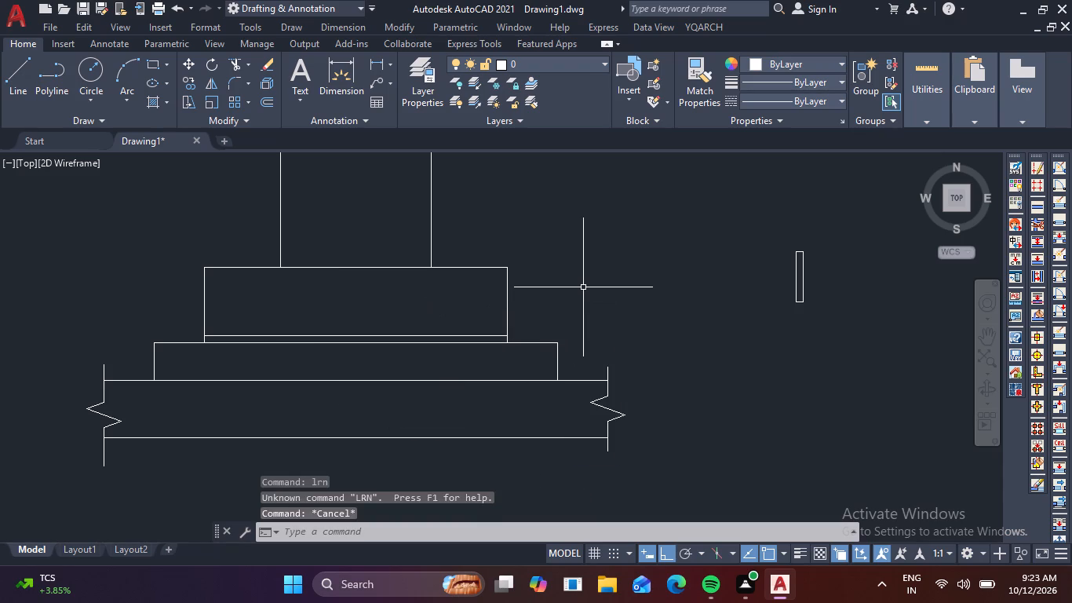
Shorten the trimmed line inside the upper footing step by 50 mm at each end using Lengthen with a delta of -50.
text(len)
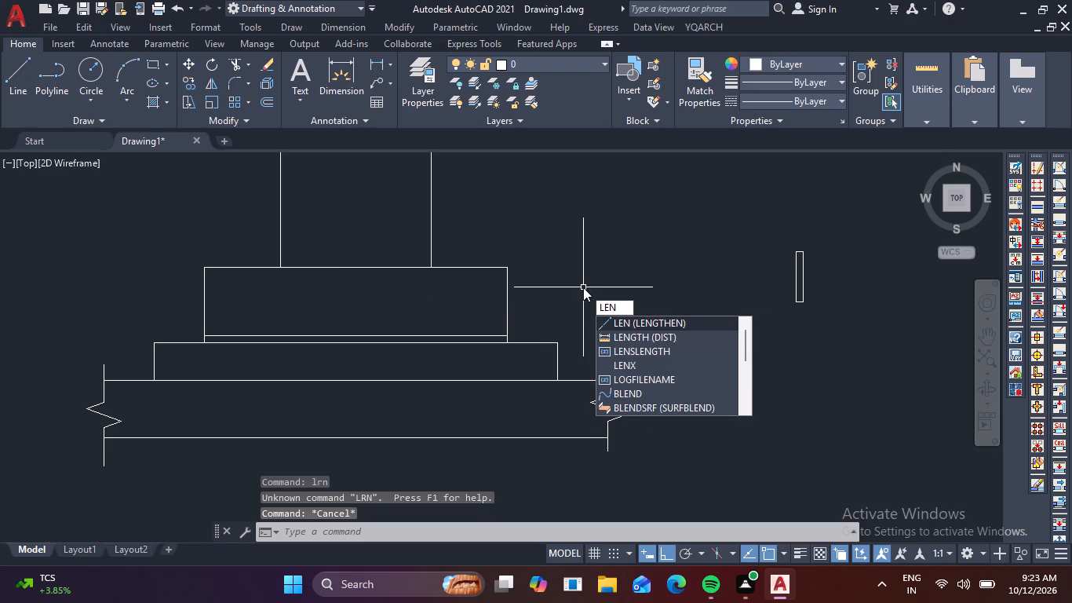
click(634, 327)
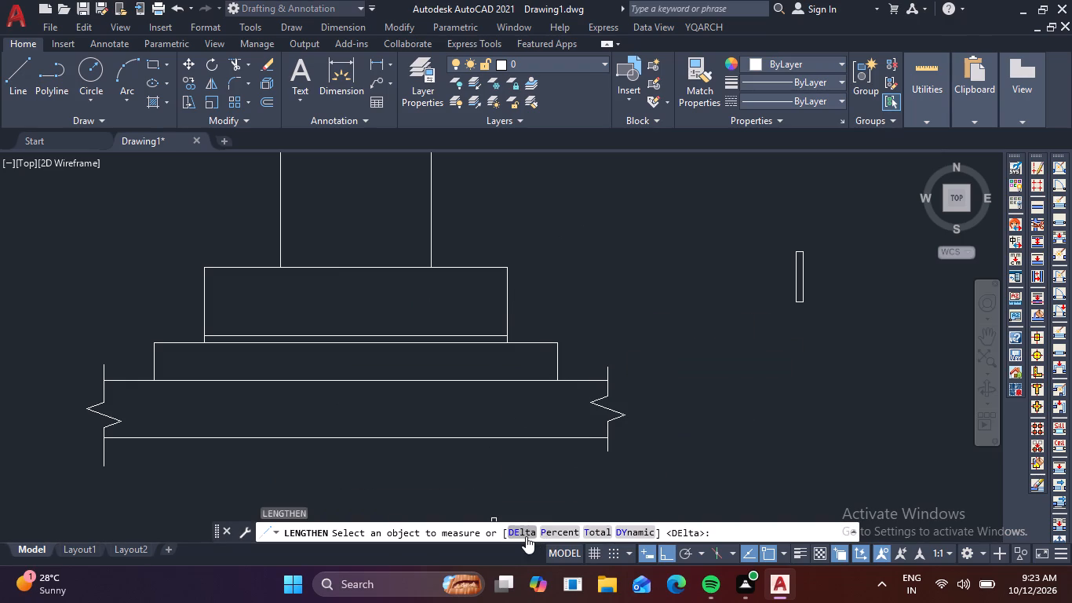
click(525, 535)
text(-50)
key(Return)
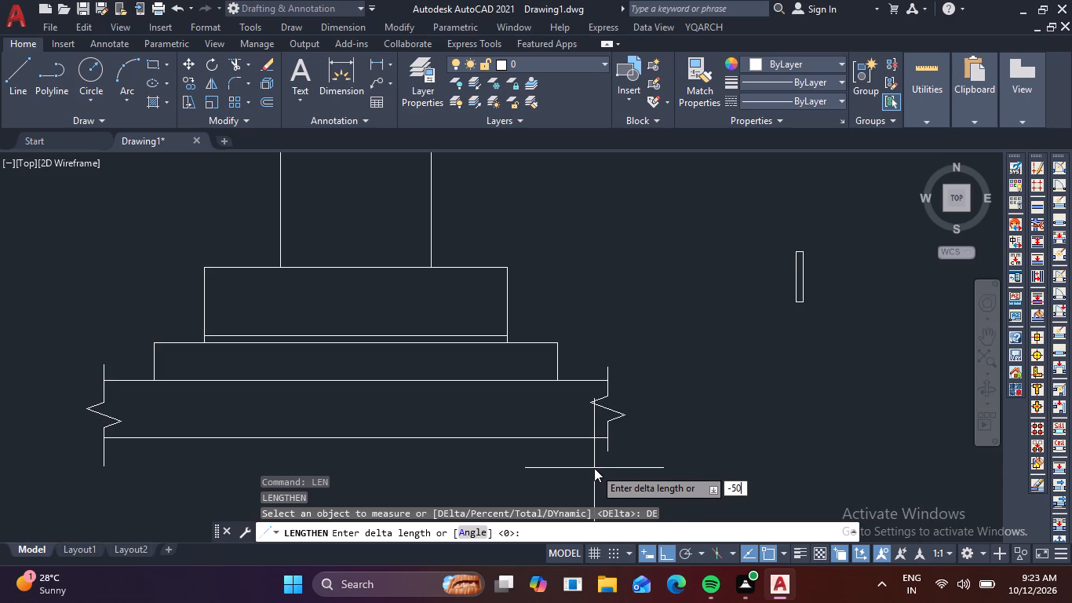
click(498, 337)
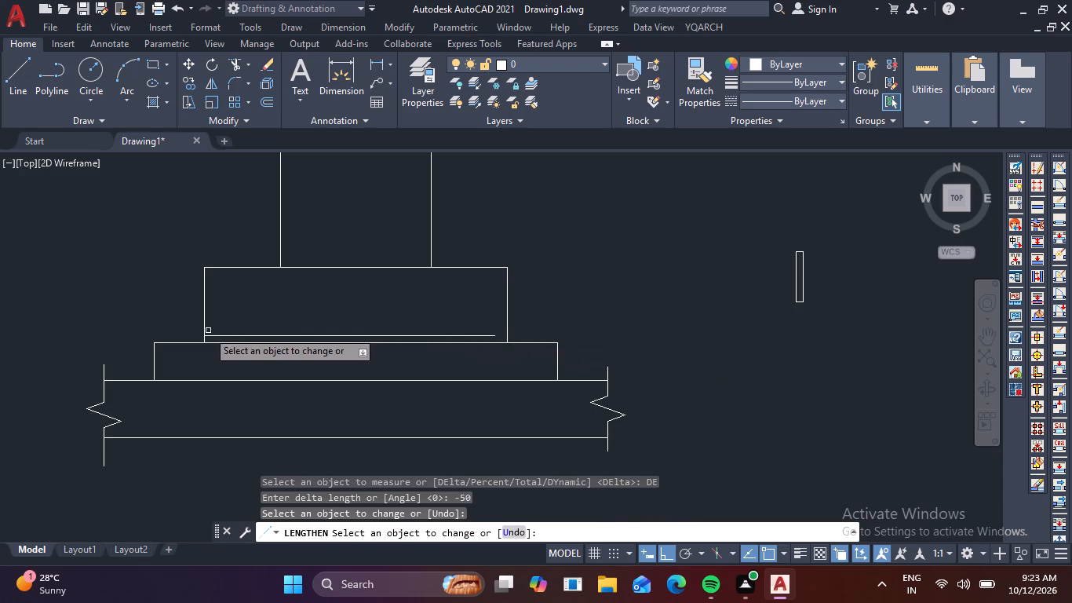
click(209, 337)
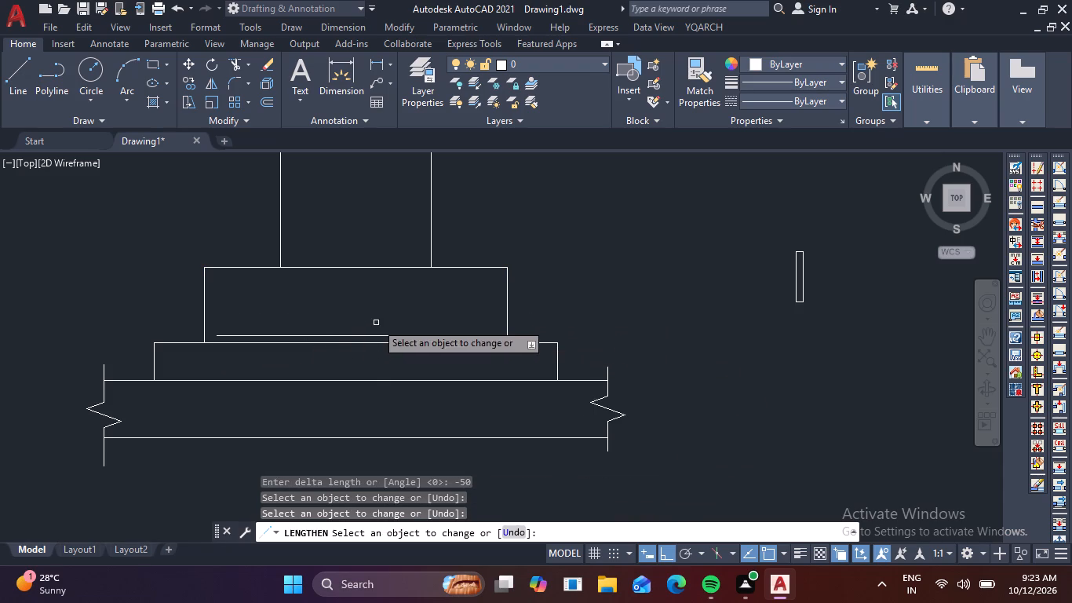
key(Escape)
key(Escape)
key(Escape)
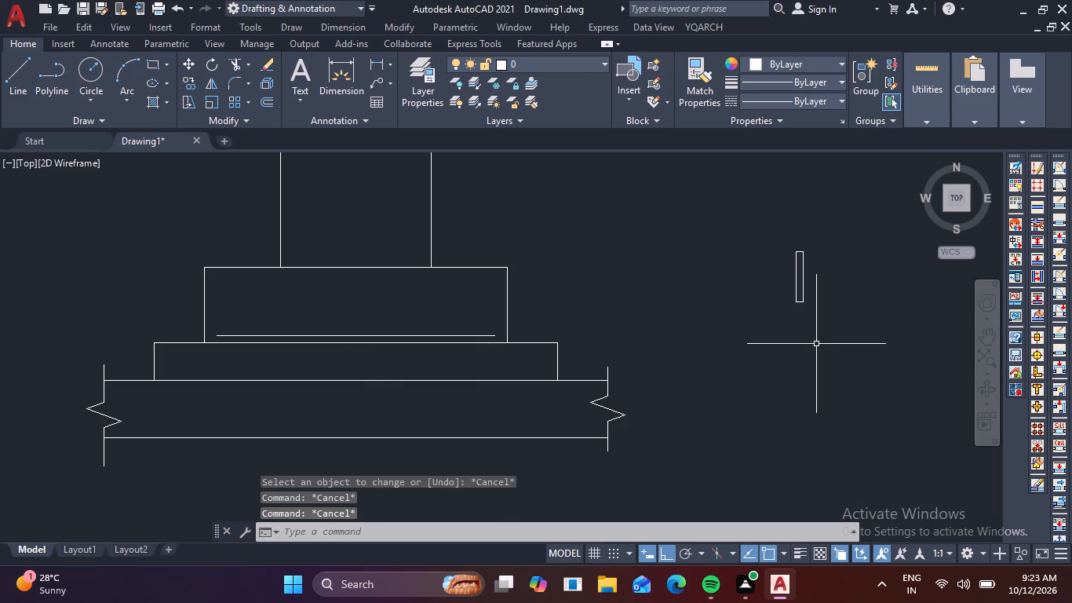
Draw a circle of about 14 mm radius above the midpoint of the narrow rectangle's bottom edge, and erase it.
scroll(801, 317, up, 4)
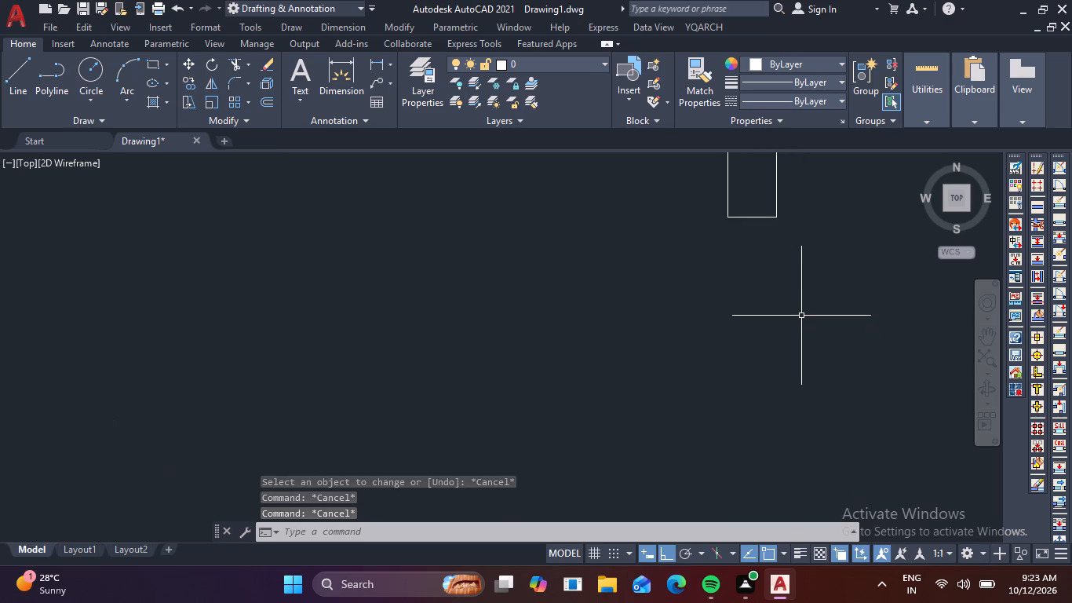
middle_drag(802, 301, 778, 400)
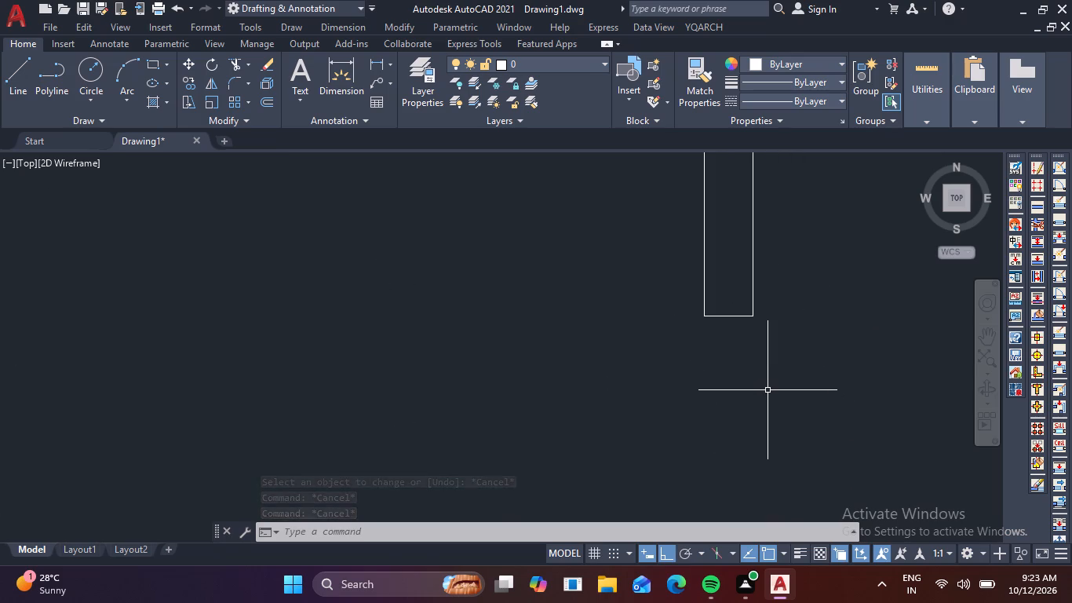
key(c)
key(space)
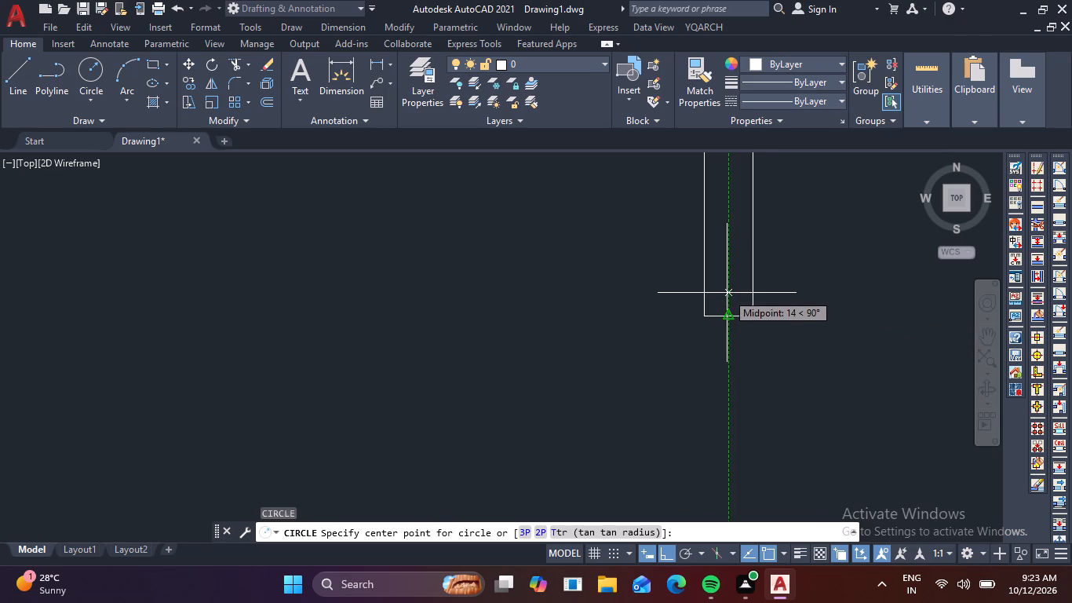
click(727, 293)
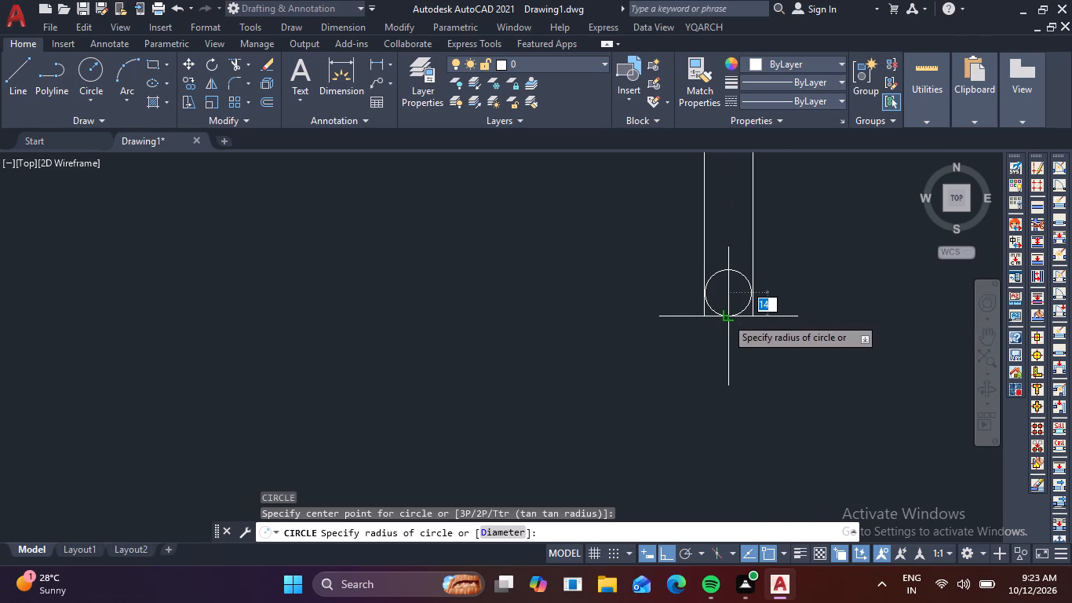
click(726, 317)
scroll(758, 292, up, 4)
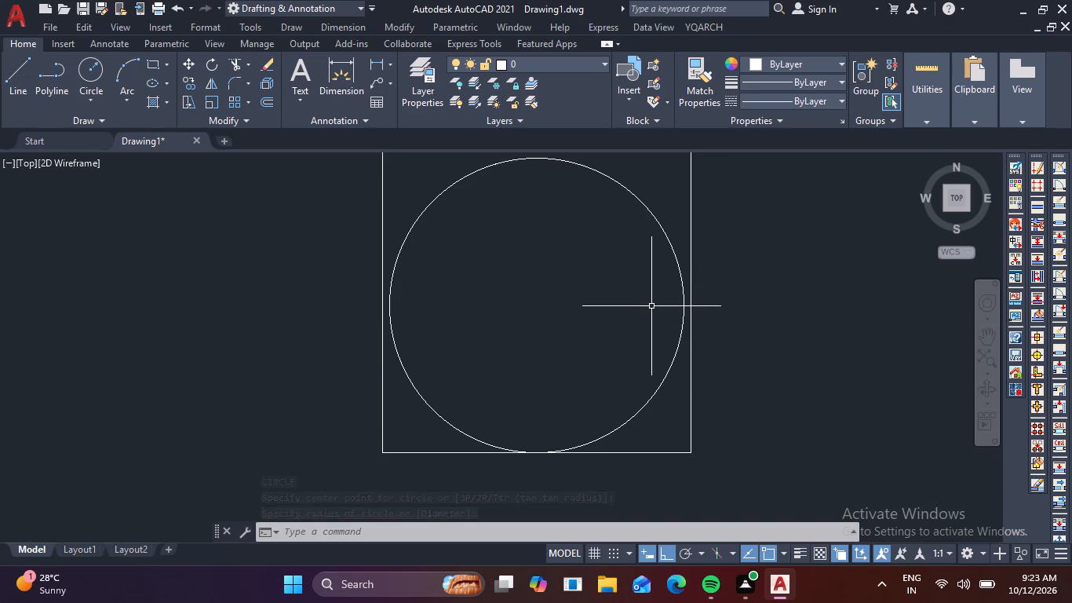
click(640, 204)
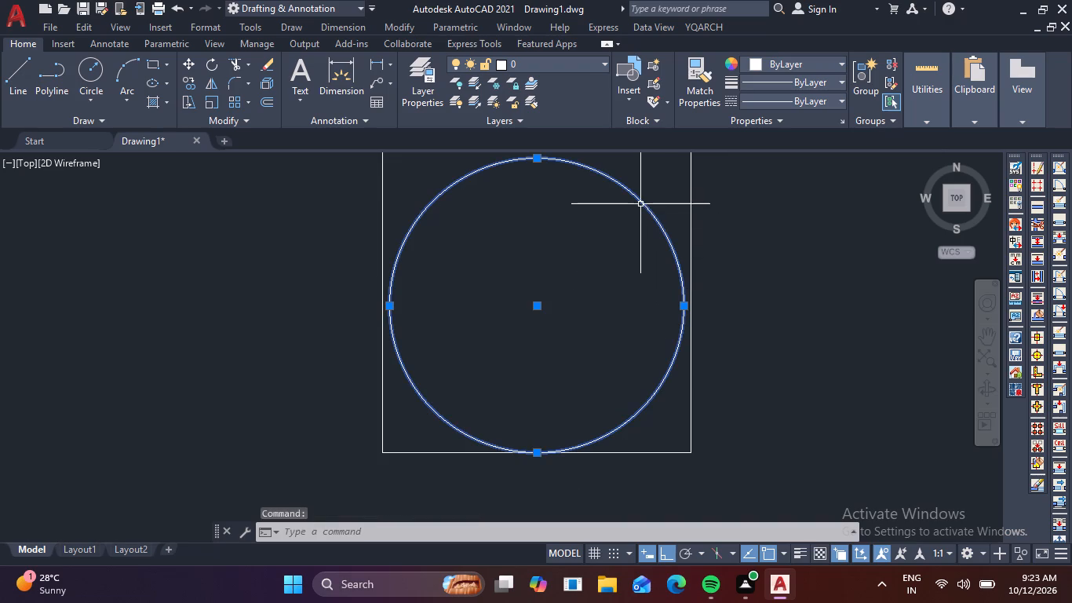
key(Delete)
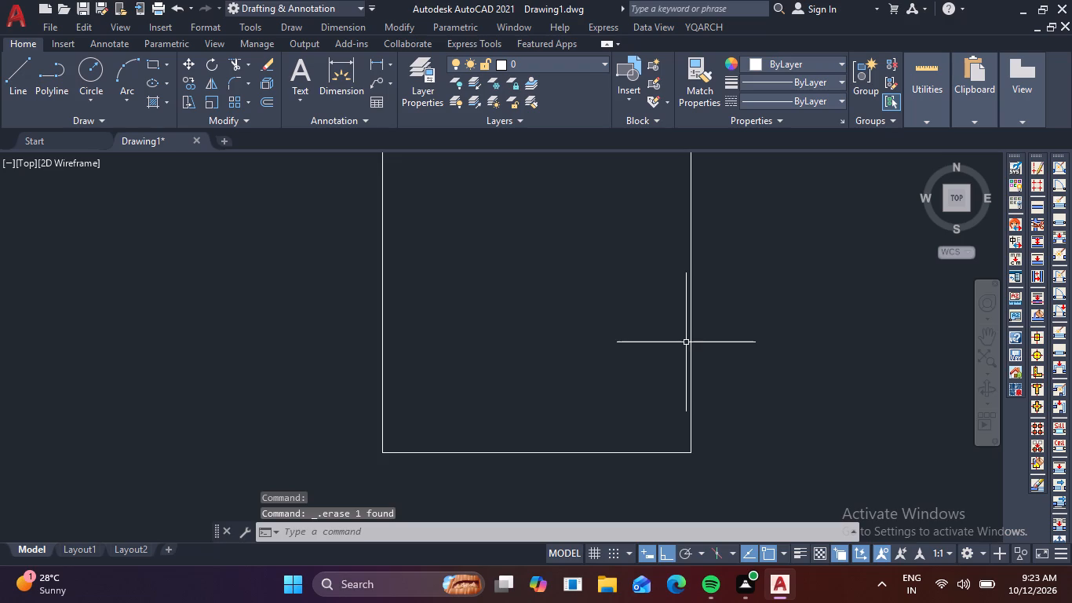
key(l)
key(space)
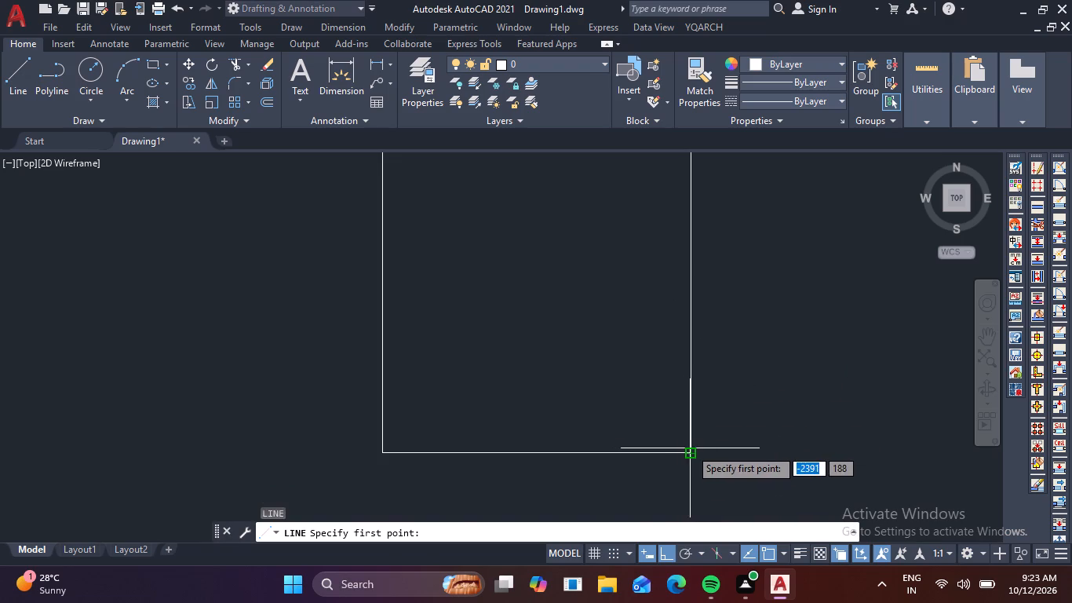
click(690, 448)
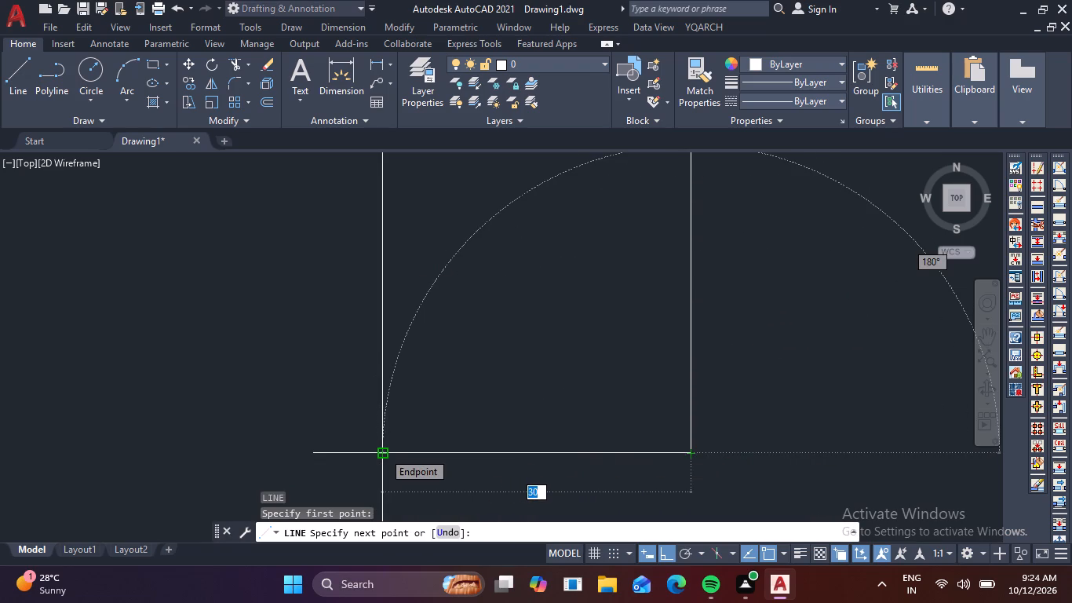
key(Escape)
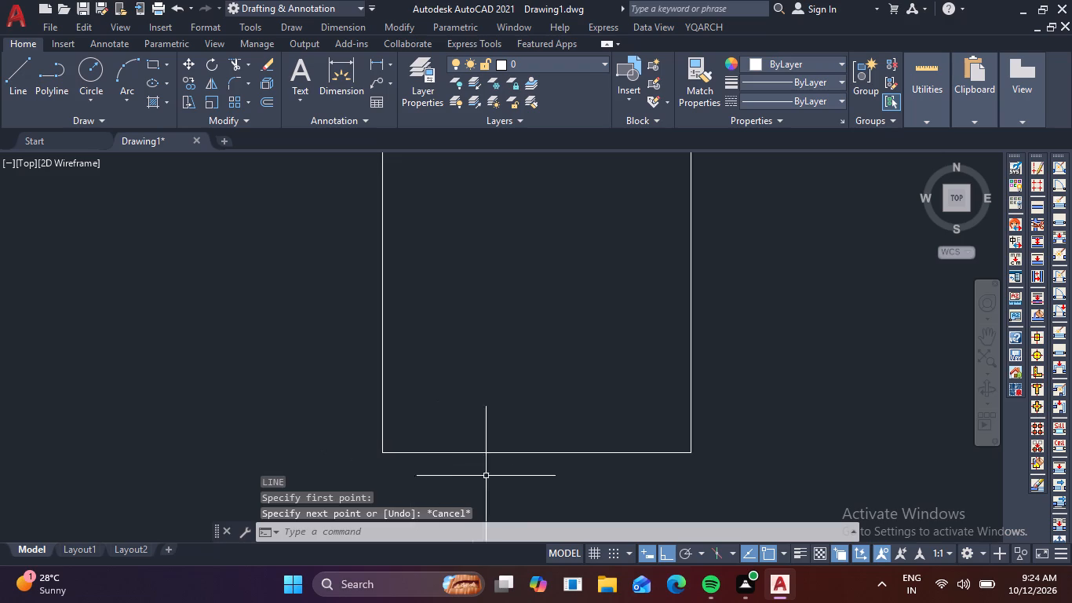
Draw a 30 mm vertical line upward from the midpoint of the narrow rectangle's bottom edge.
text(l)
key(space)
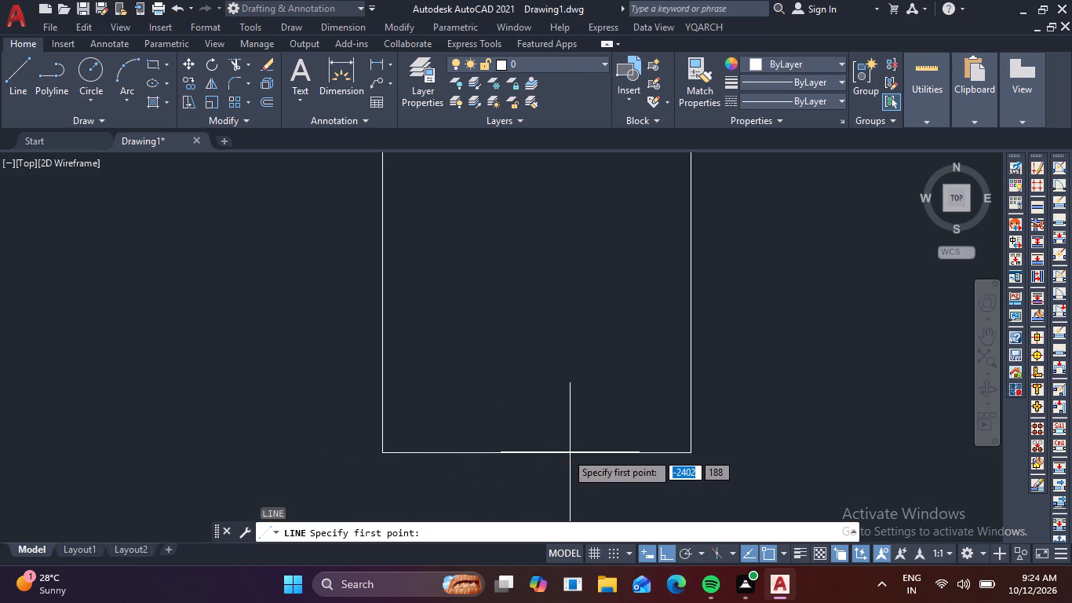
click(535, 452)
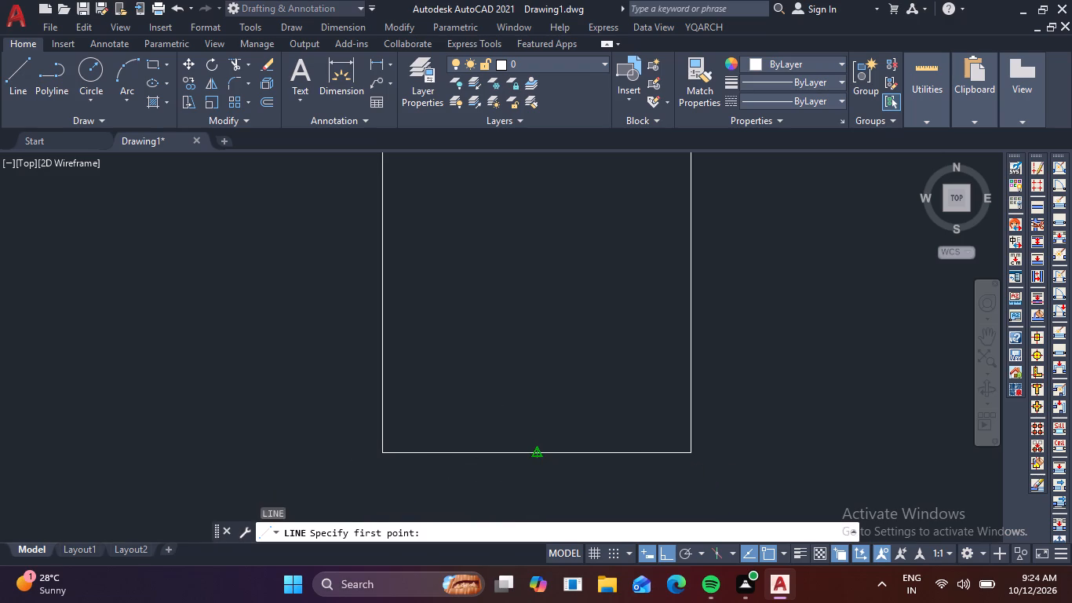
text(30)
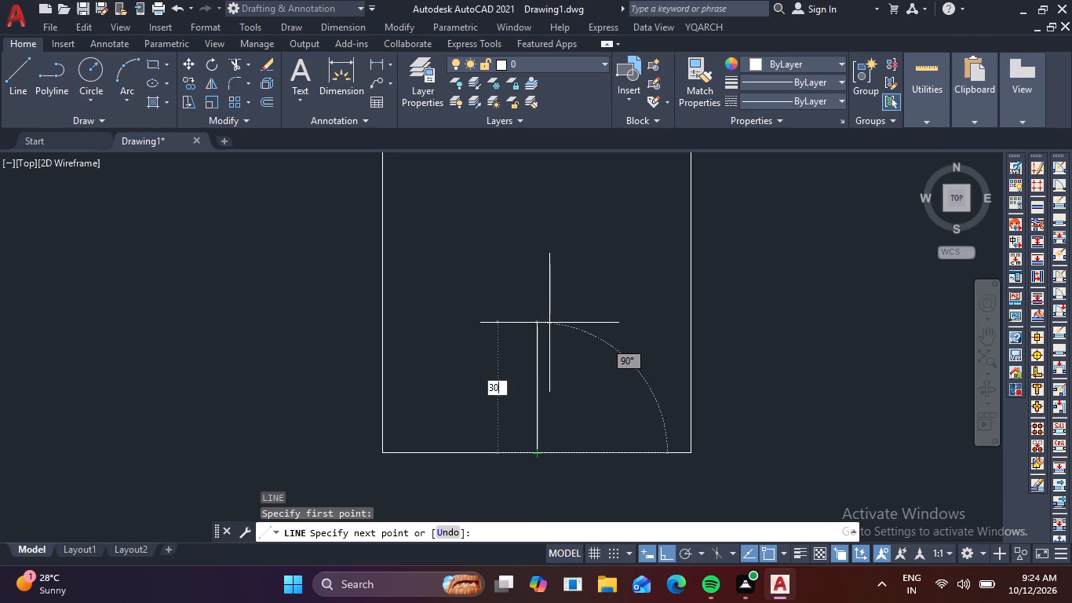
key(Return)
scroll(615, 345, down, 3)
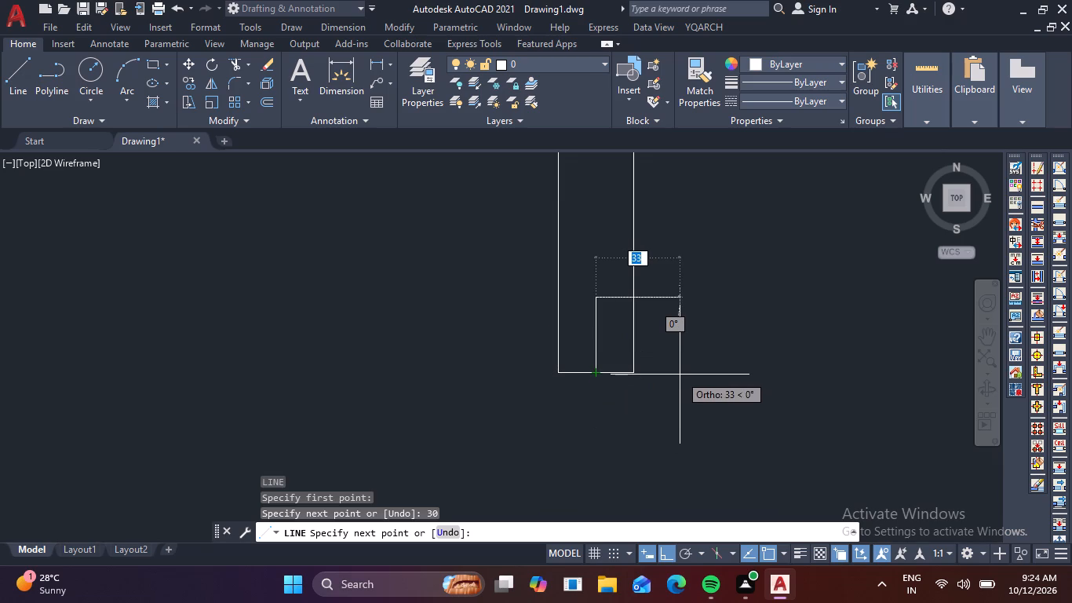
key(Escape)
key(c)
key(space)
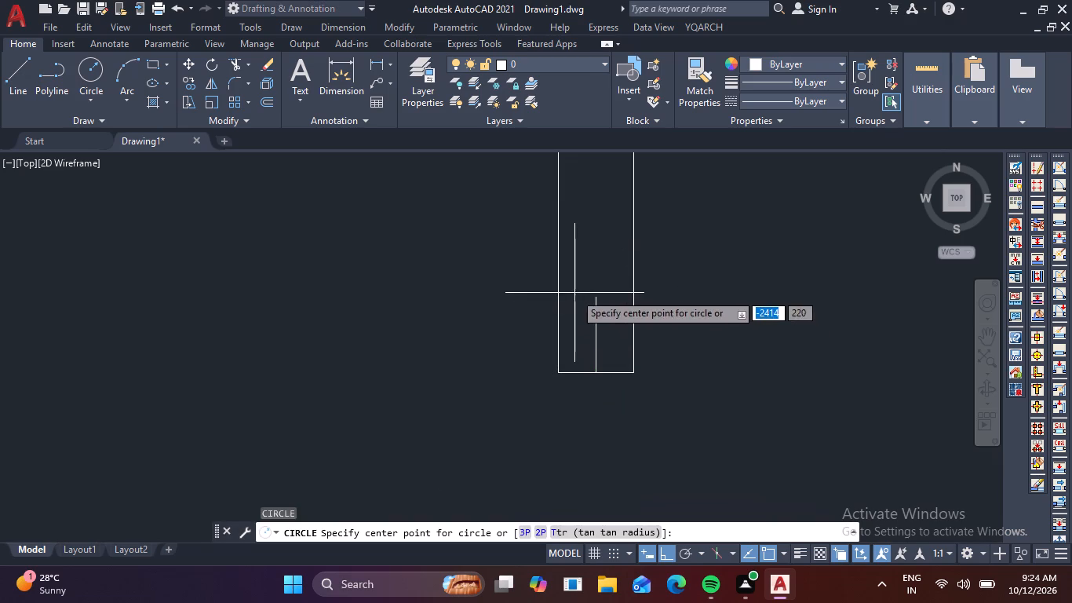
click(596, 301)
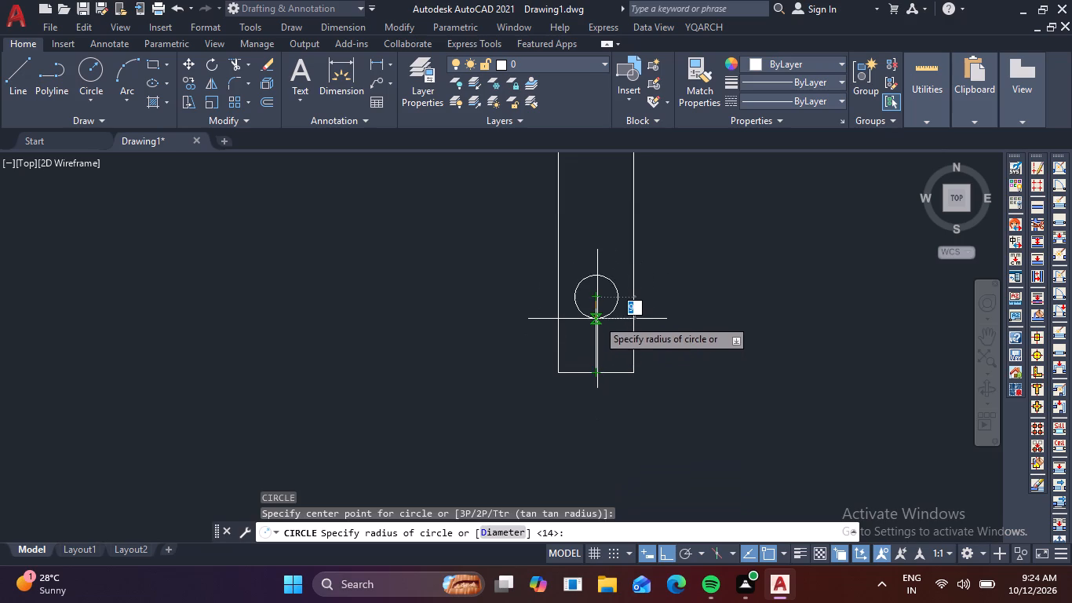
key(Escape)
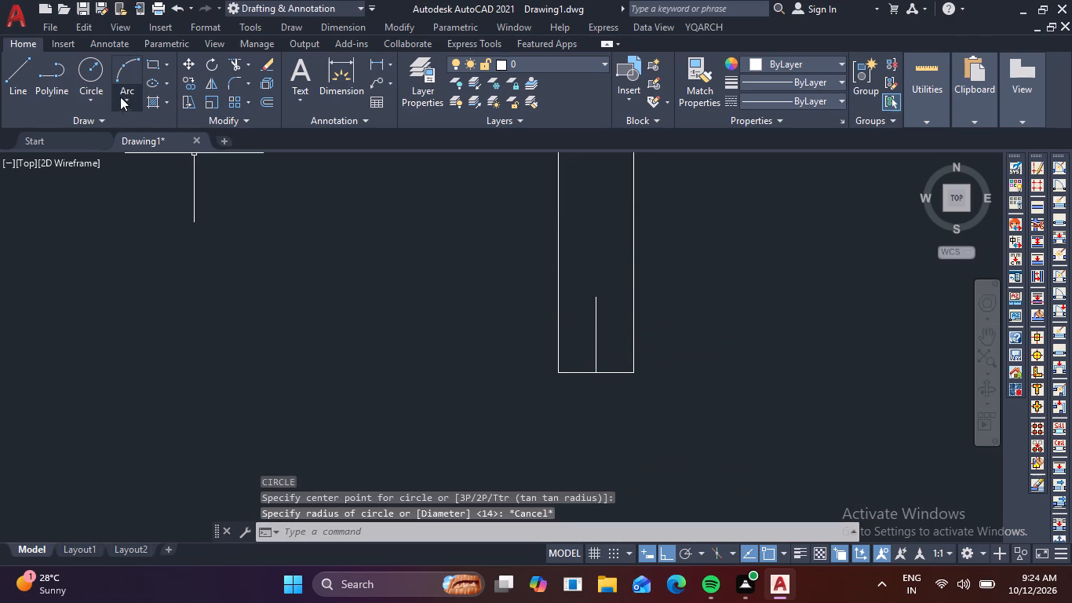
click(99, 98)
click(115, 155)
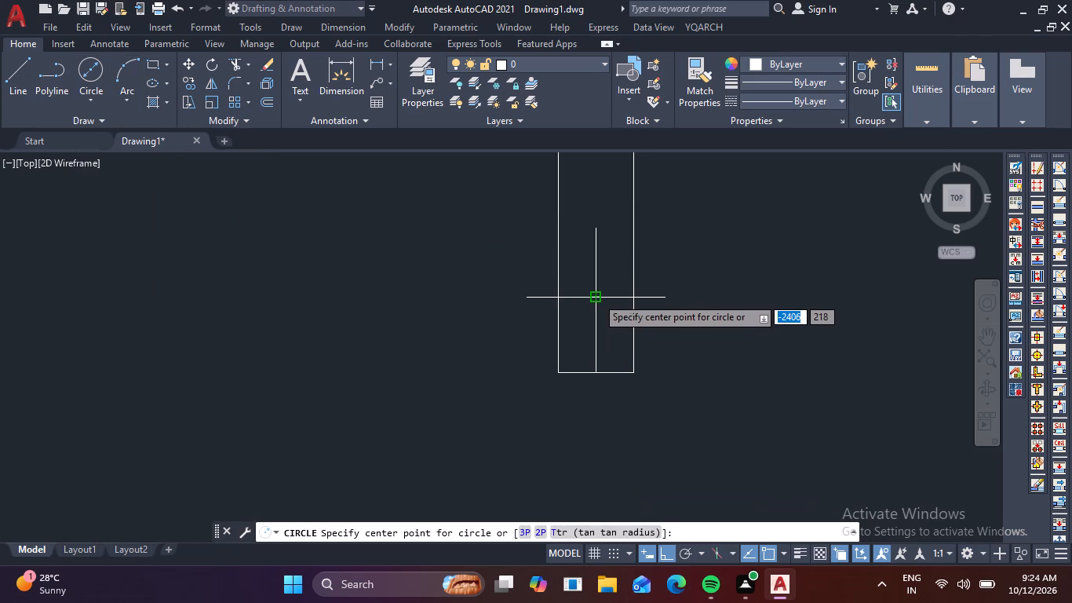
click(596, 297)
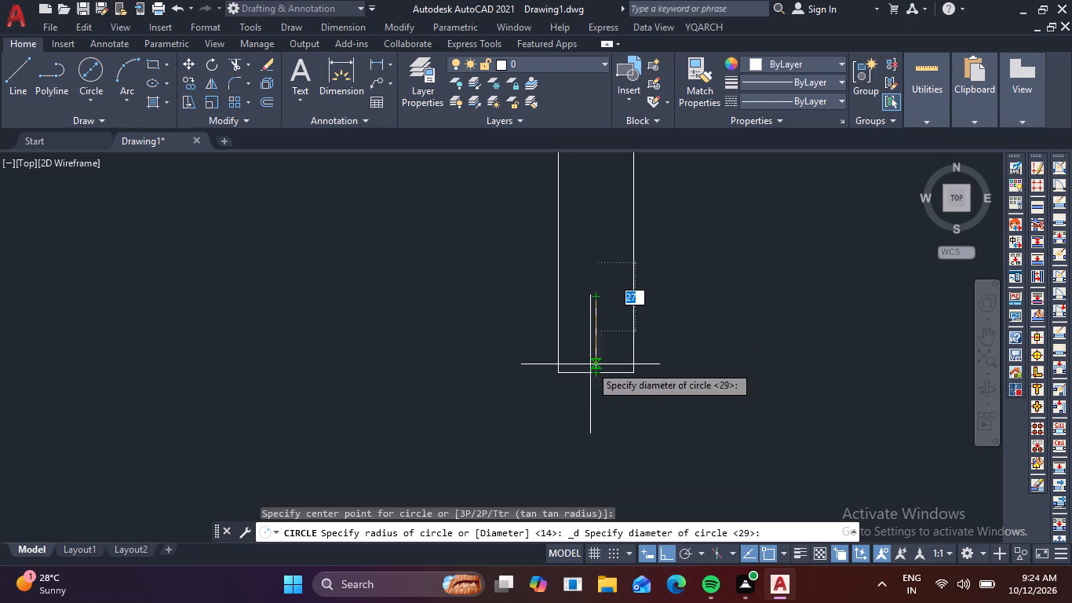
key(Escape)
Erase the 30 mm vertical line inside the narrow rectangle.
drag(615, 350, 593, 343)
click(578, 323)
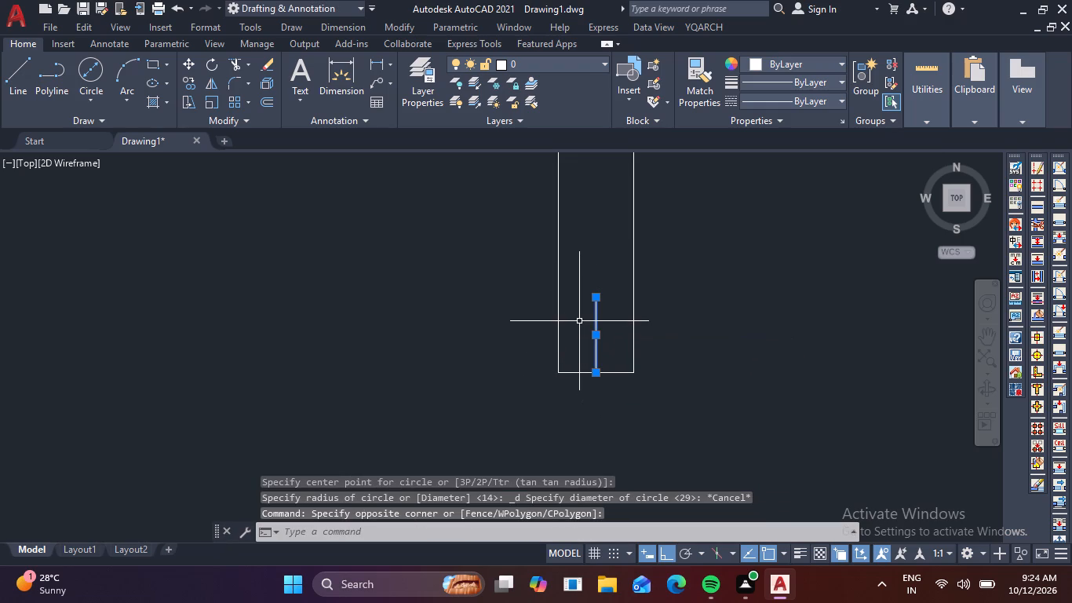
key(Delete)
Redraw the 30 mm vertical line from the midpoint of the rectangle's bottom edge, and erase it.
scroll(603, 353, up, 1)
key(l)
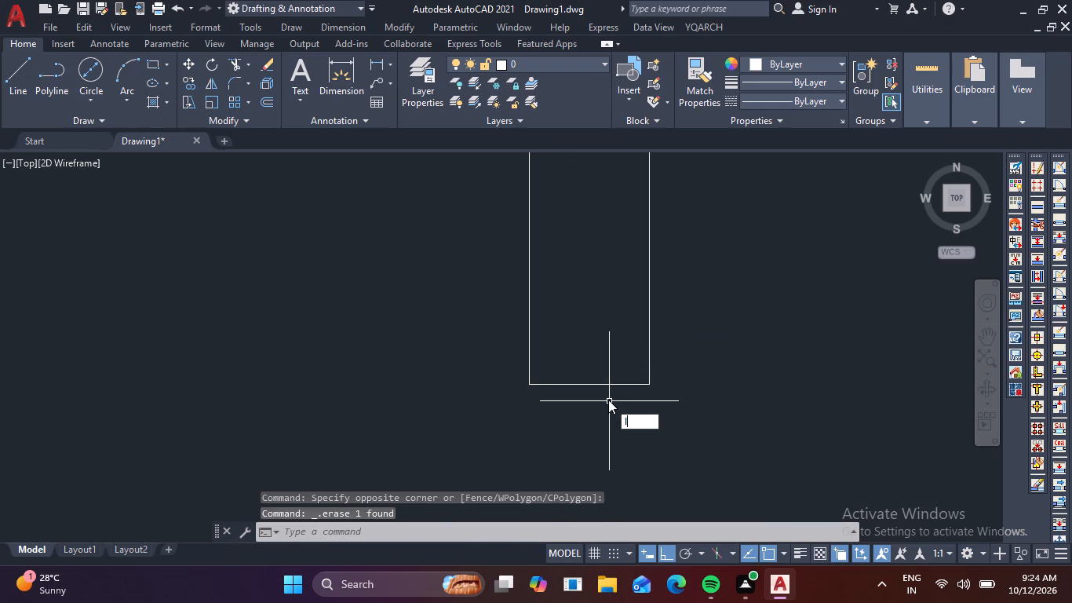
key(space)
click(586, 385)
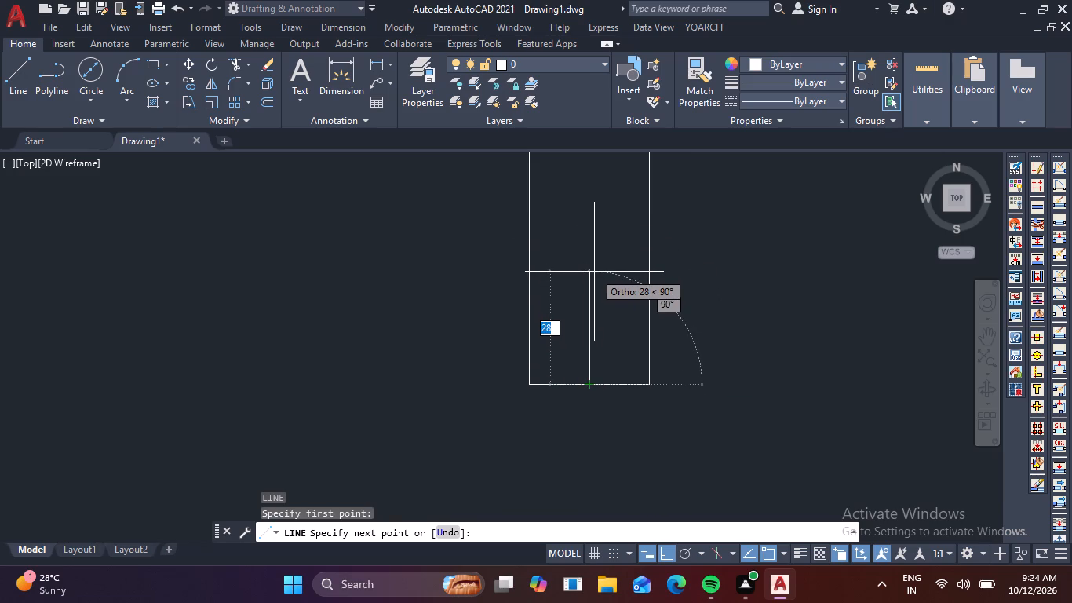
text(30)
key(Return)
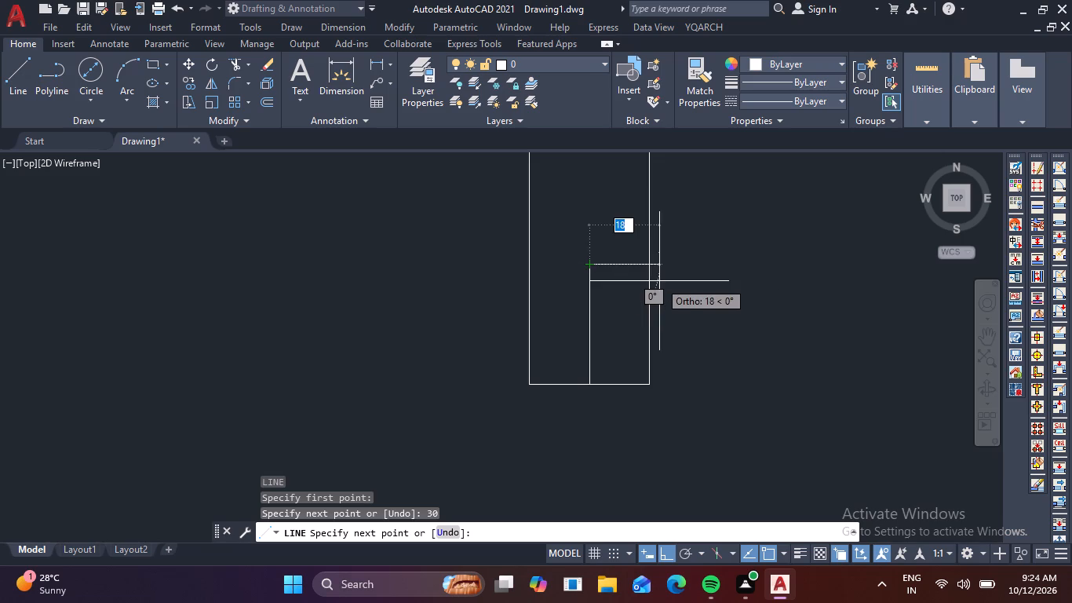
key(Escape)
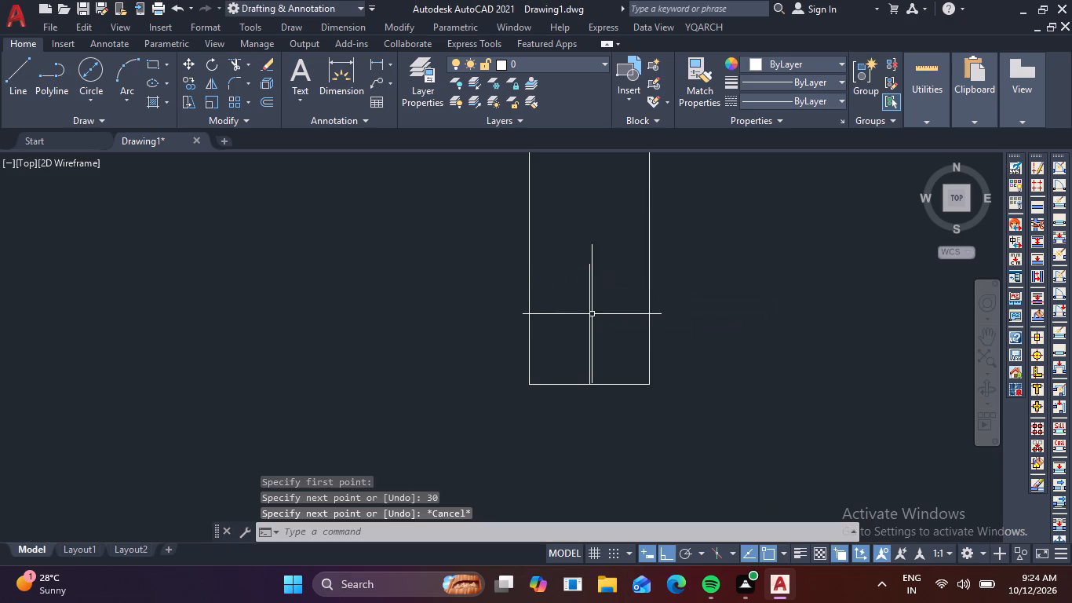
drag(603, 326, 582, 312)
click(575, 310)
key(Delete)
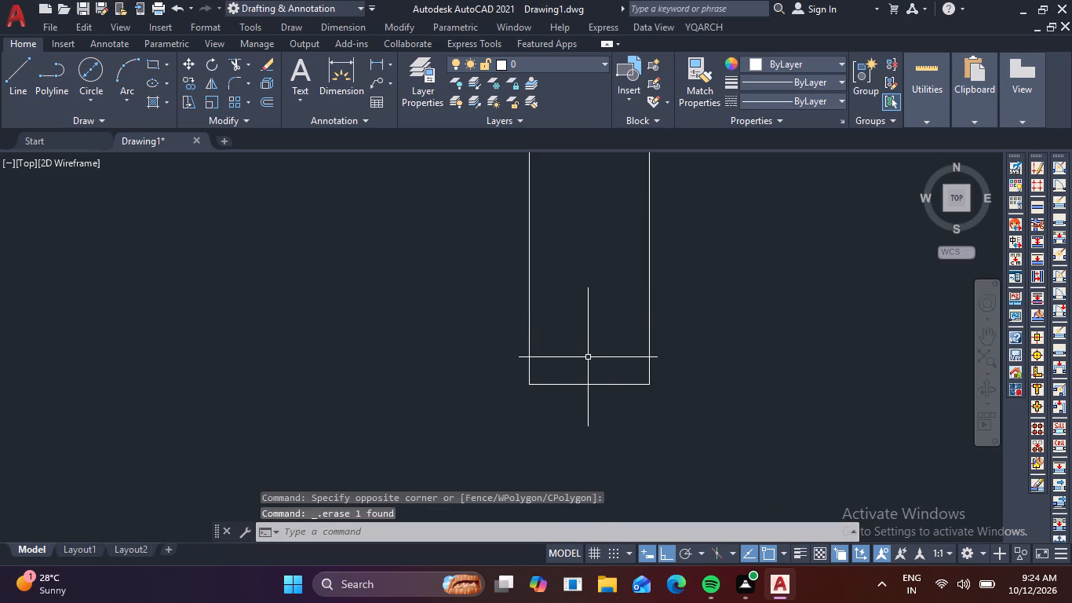
Draw a 15 mm vertical helper line upward from the midpoint of the narrow rectangle's bottom edge.
text(l)
key(space)
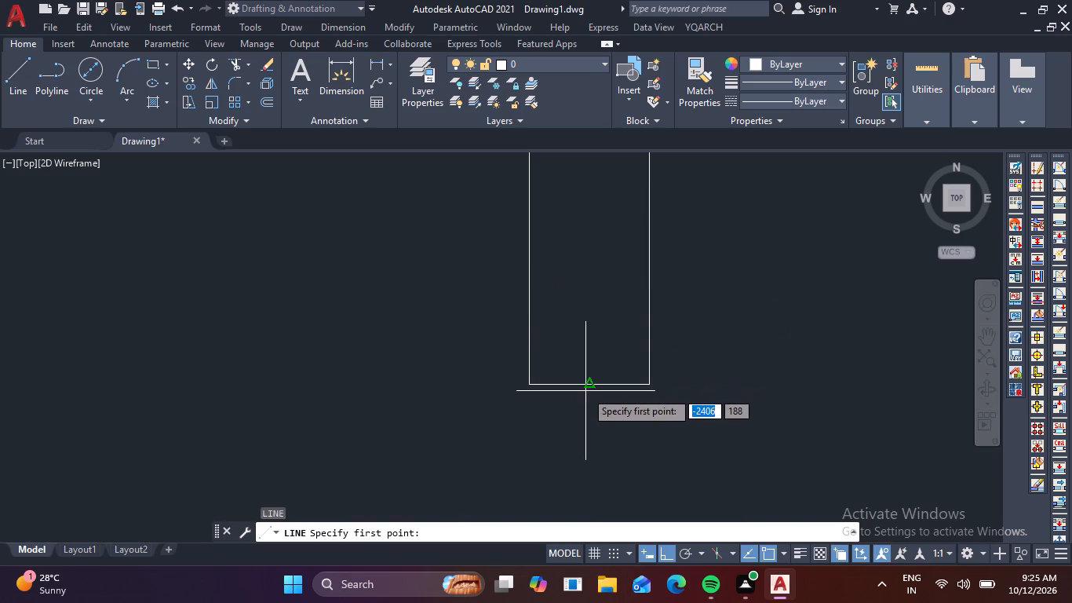
click(588, 386)
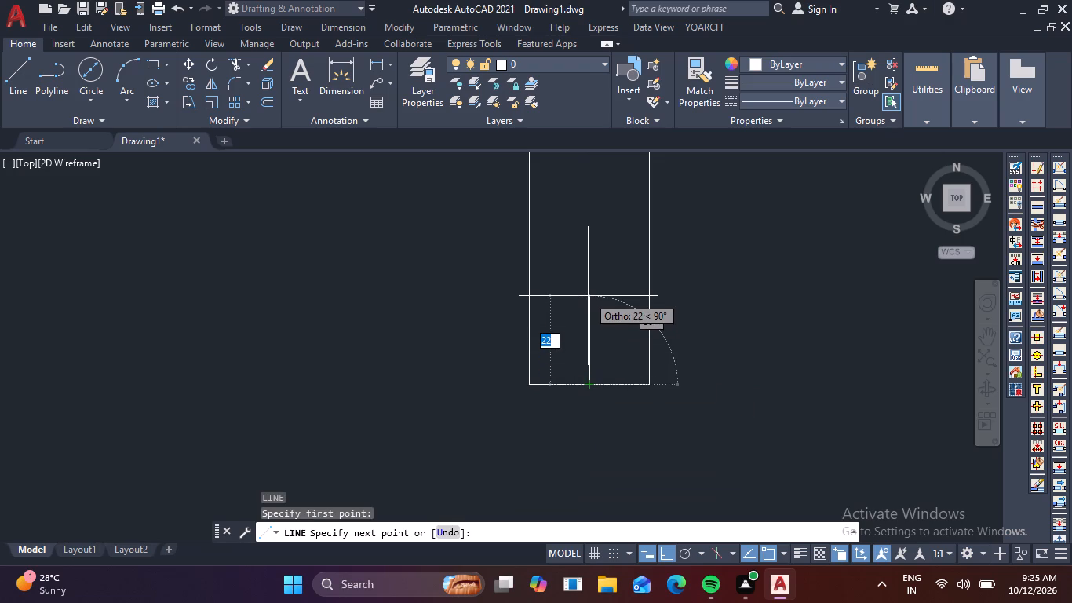
text(15)
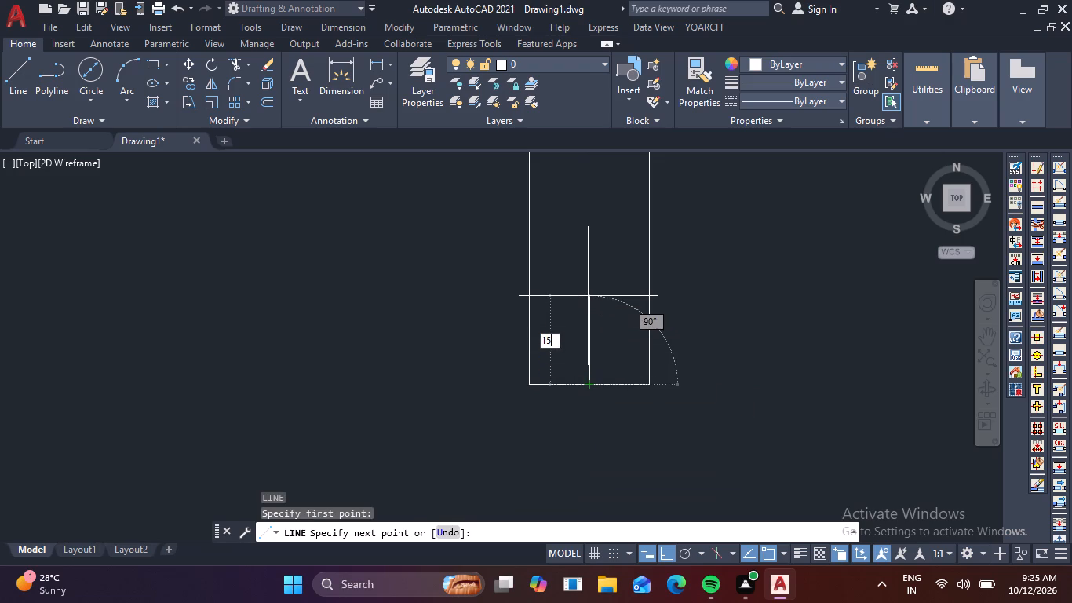
key(Return)
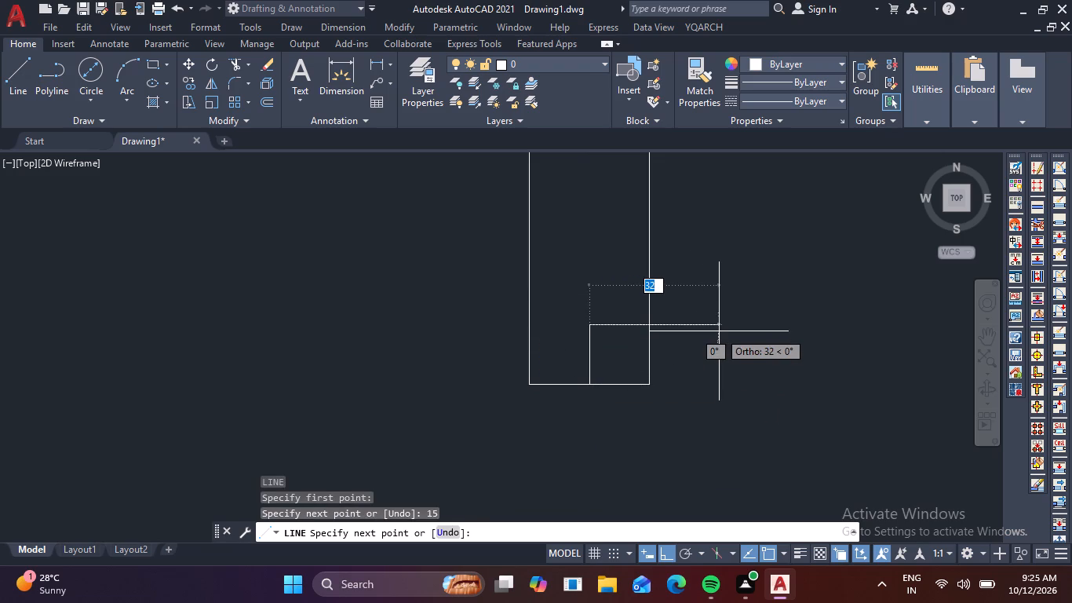
key(Escape)
Draw a circle of 15 mm radius centred on the helper line's upper end, reaching the rectangle's bottom edge.
key(c)
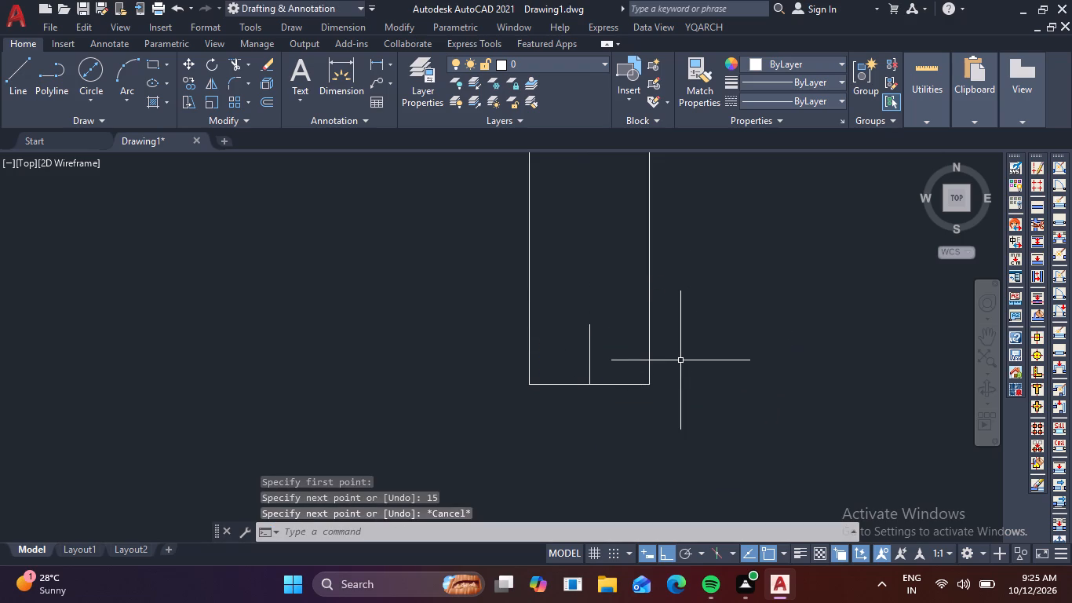
key(space)
click(587, 325)
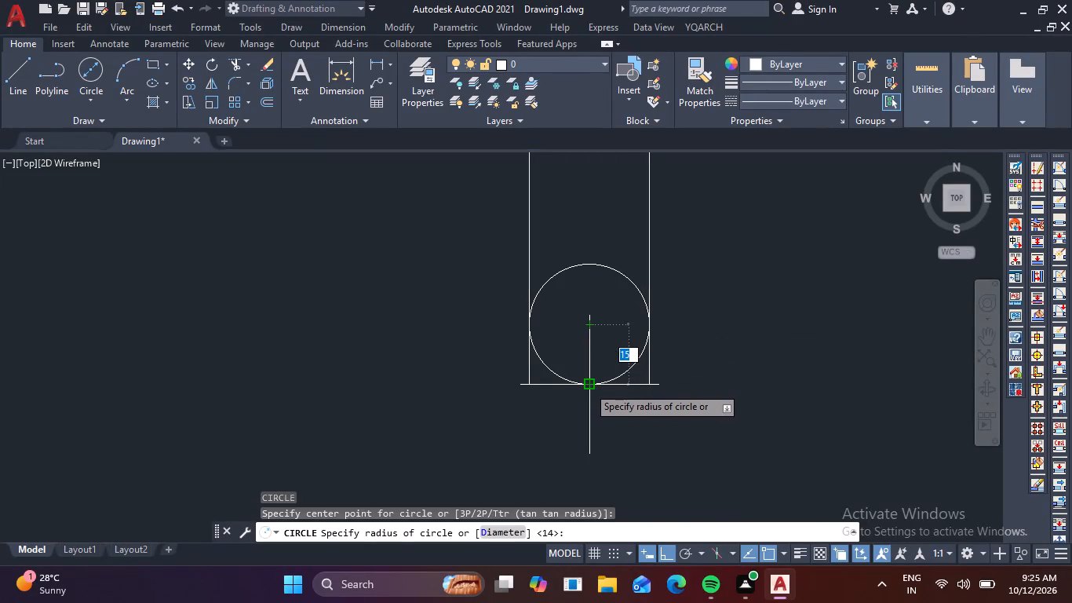
click(588, 386)
Erase the 15 mm vertical helper line inside the circle.
drag(604, 360, 585, 347)
click(568, 331)
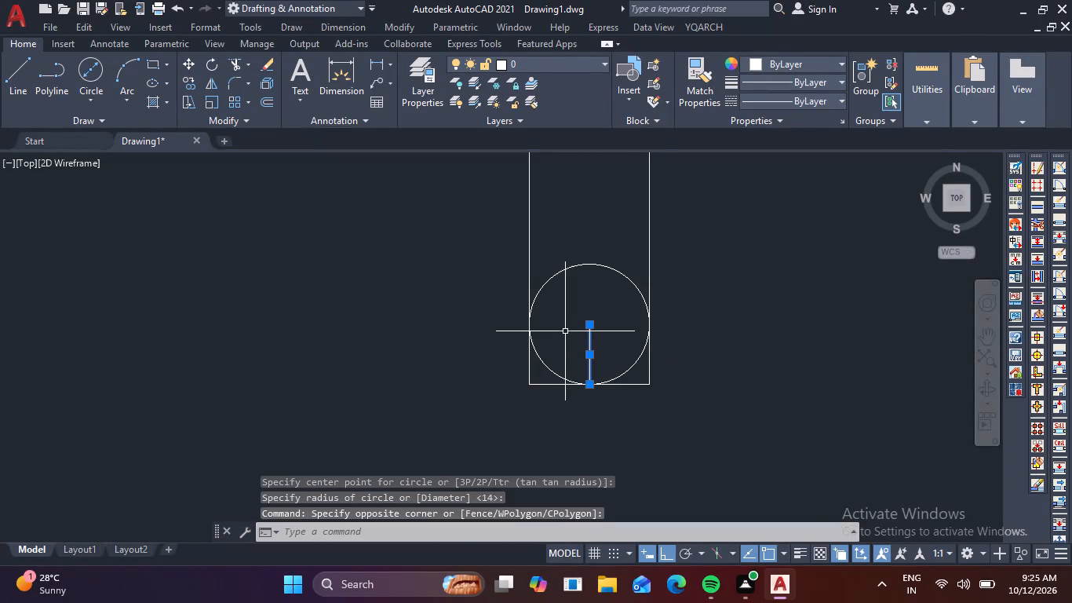
key(Delete)
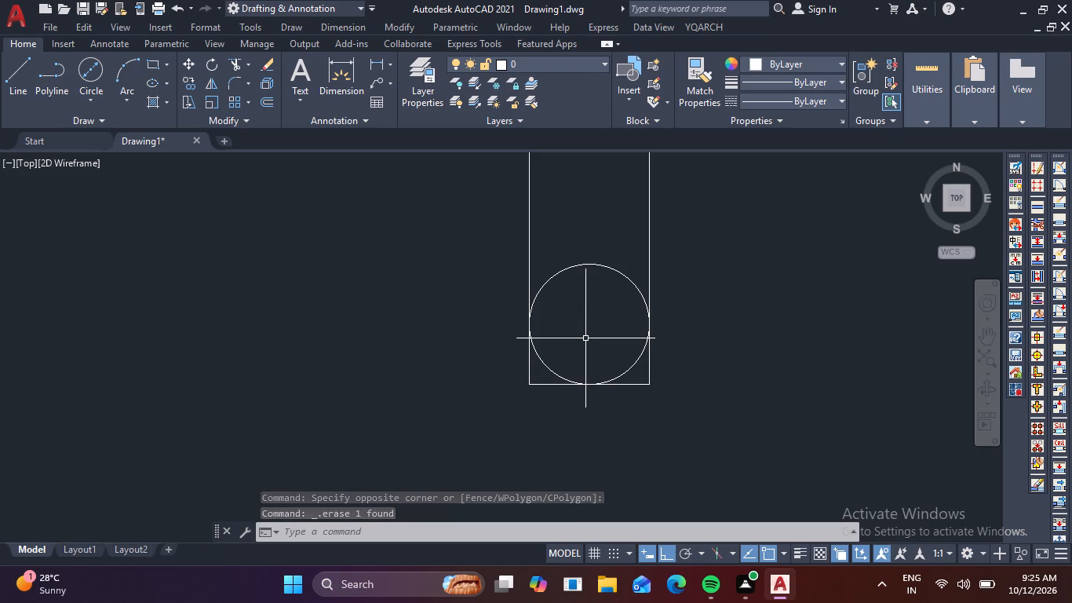
Copy the narrow rectangle with its circle from its lower-left corner to the left end of the horizontal line inside the upper footing block.
scroll(585, 337, down, 6)
scroll(702, 311, up, 1)
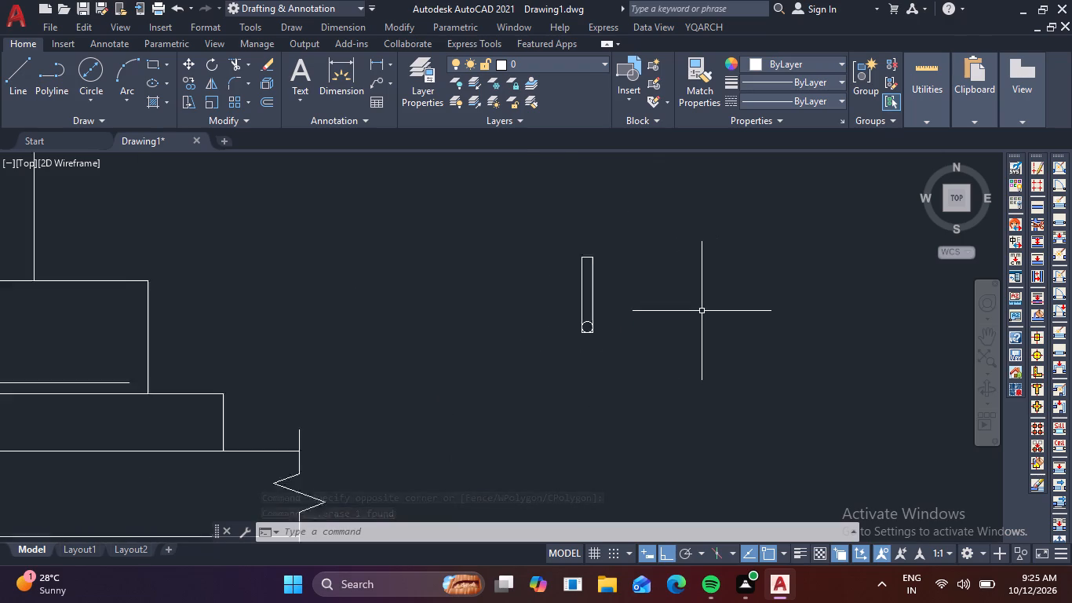
scroll(702, 311, up, 1)
drag(643, 369, 622, 368)
click(363, 230)
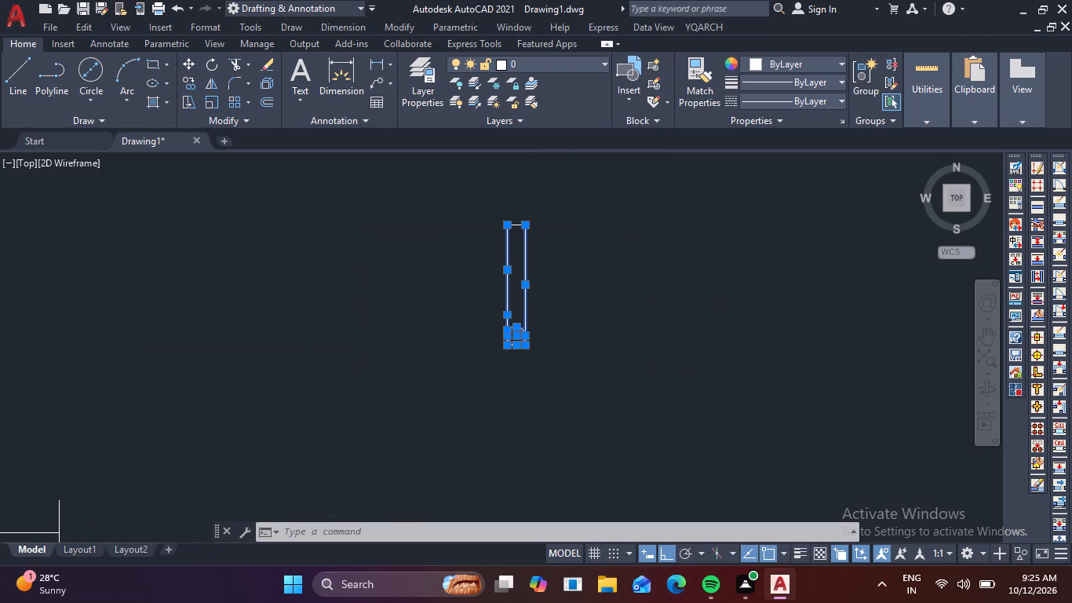
drag(565, 258, 543, 242)
drag(527, 232, 447, 178)
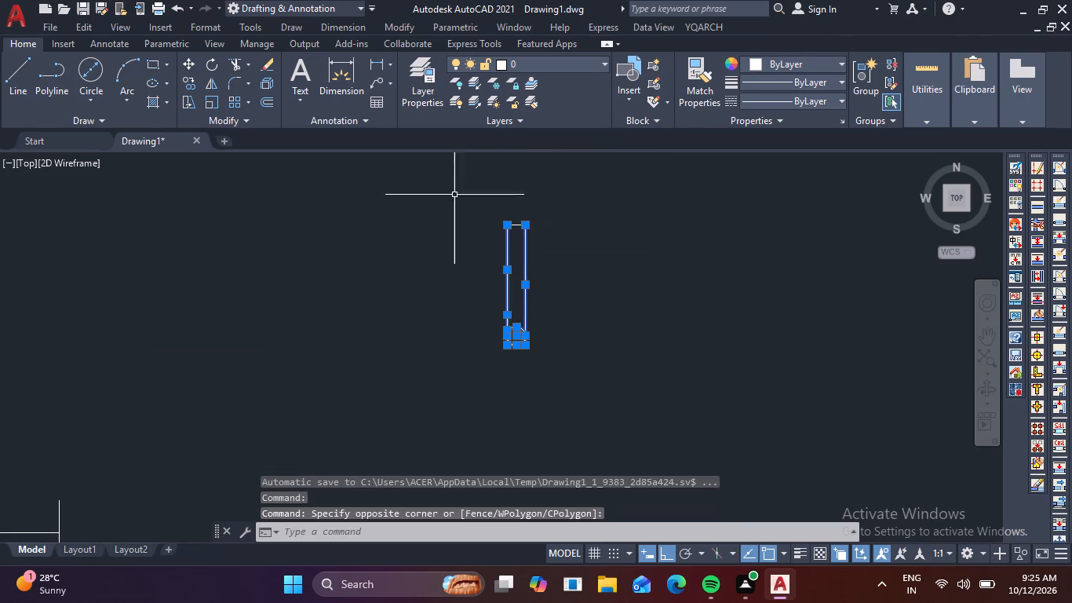
click(550, 254)
click(472, 210)
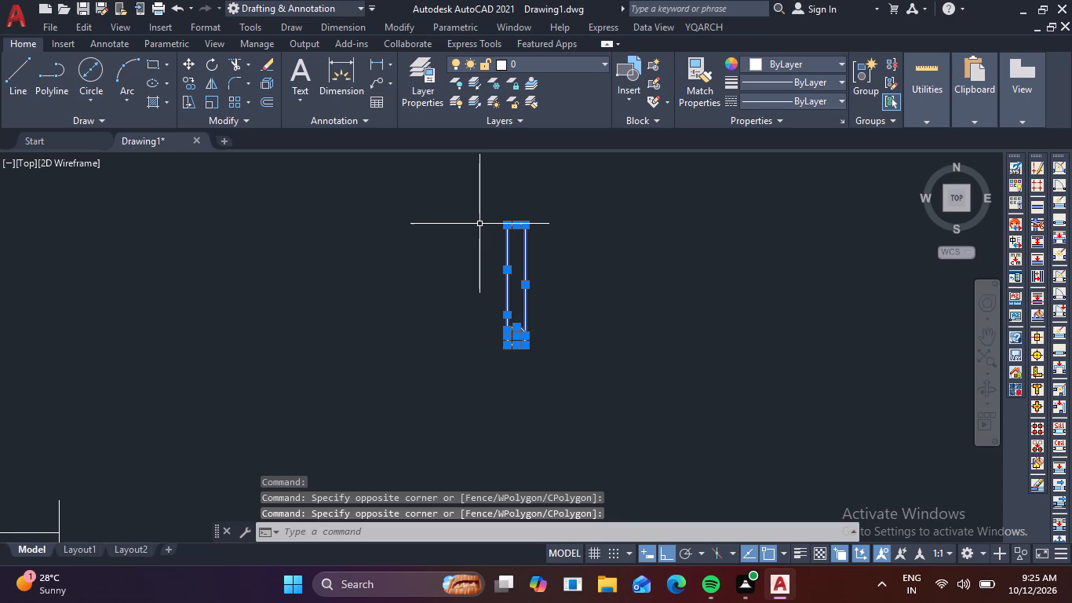
key(c)
text(o)
key(space)
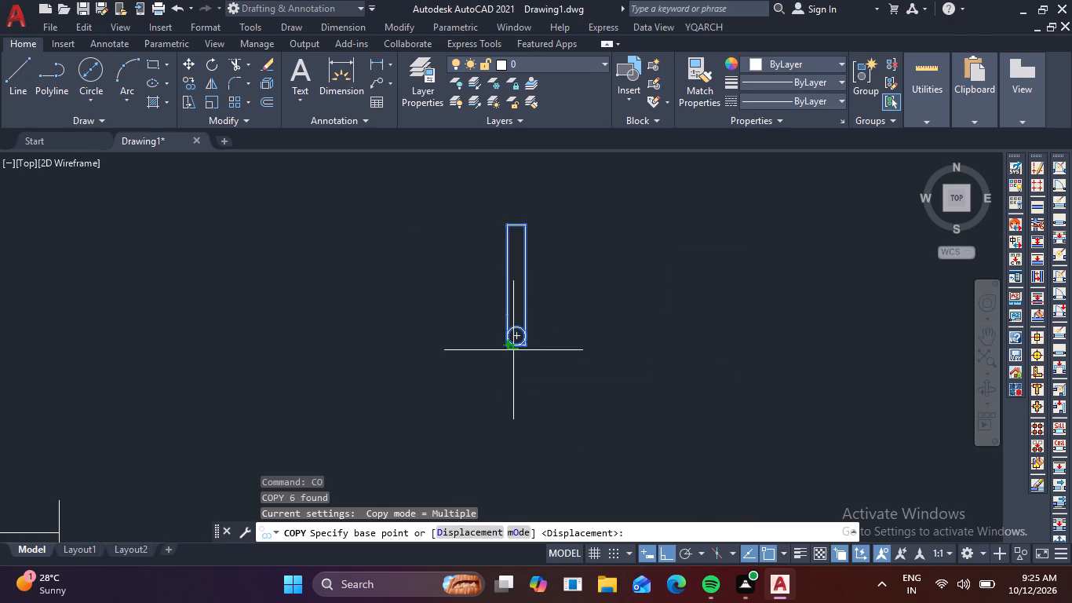
scroll(498, 349, up, 3)
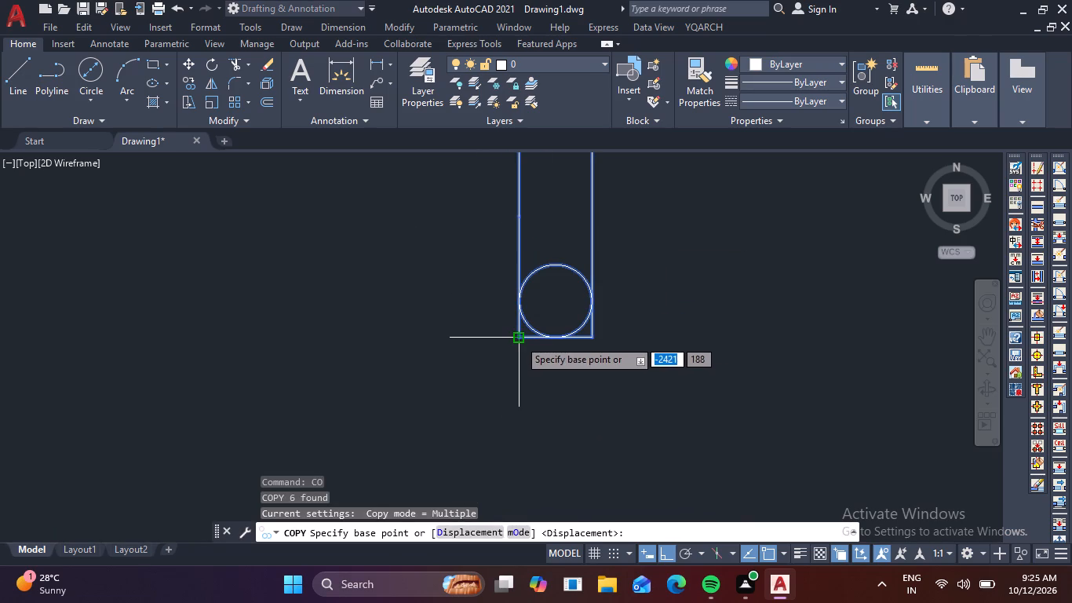
click(519, 339)
key(F8)
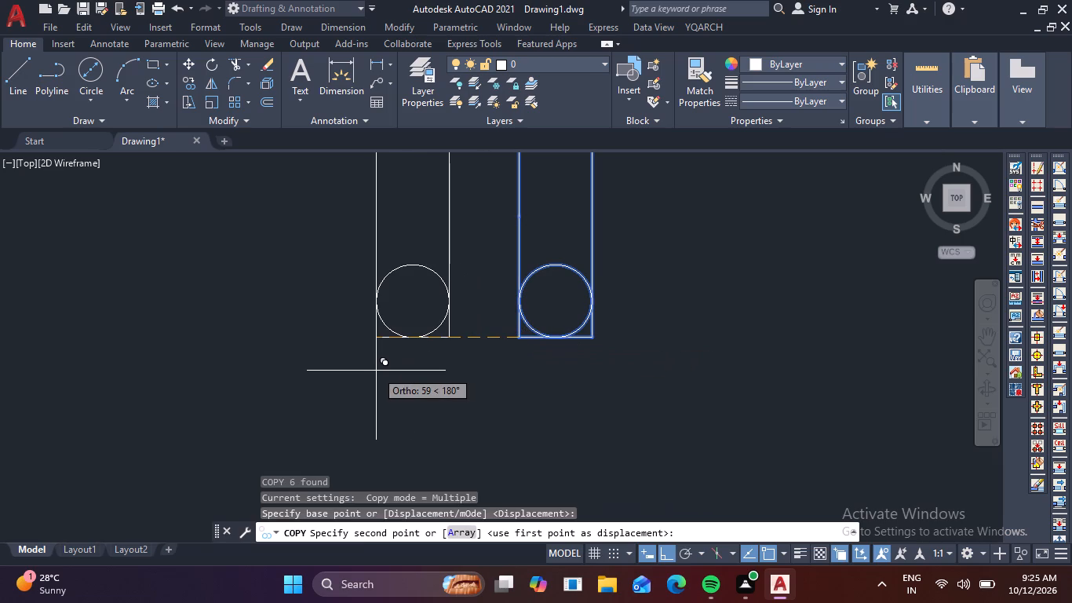
scroll(376, 371, down, 3)
middle_drag(359, 368, 627, 309)
scroll(552, 328, down, 4)
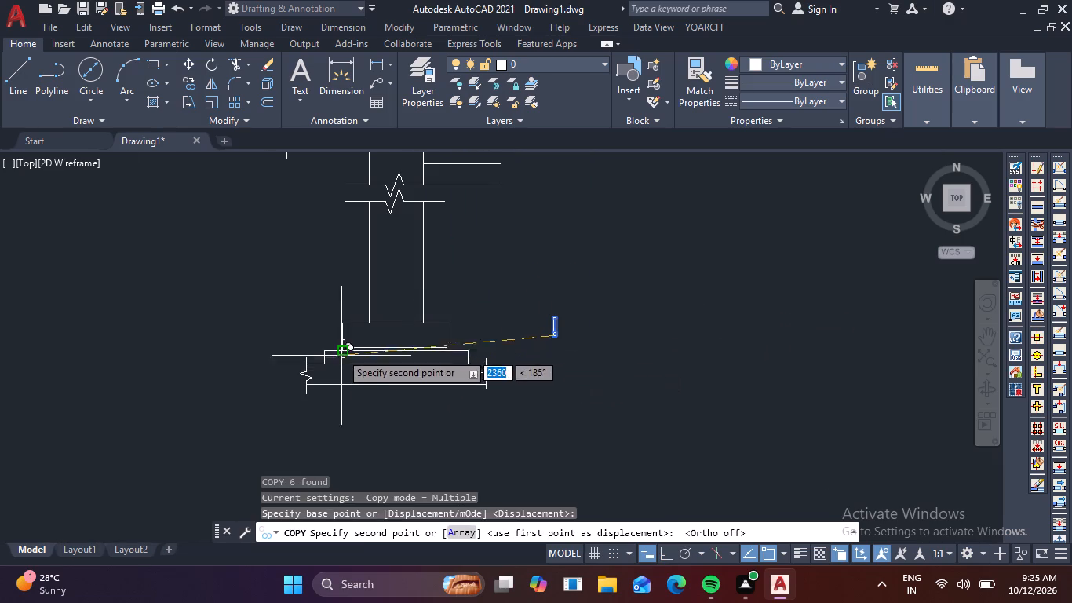
scroll(340, 339, up, 4)
click(359, 397)
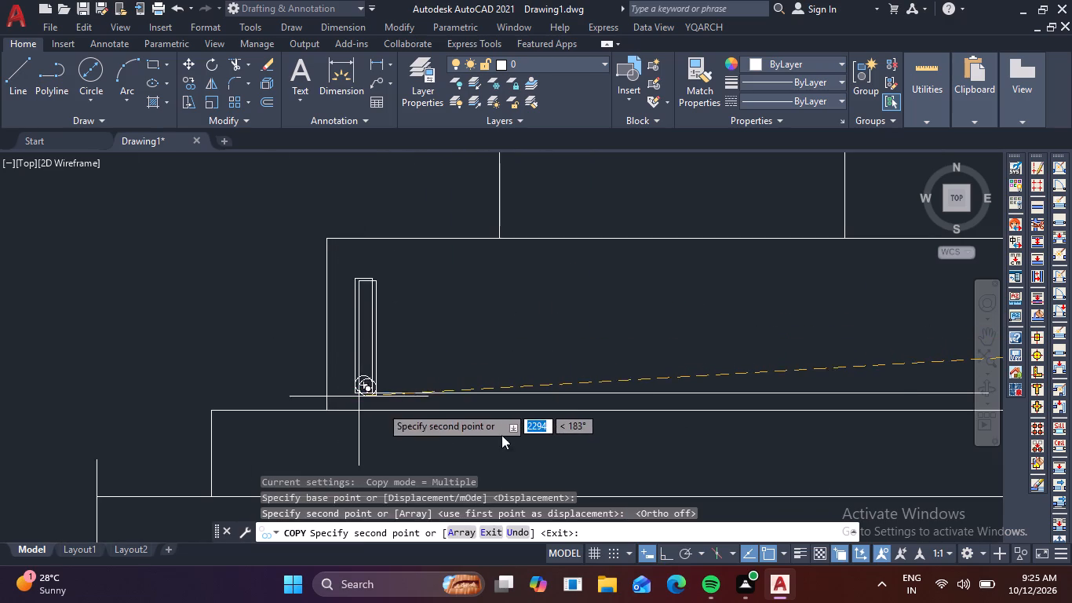
key(Escape)
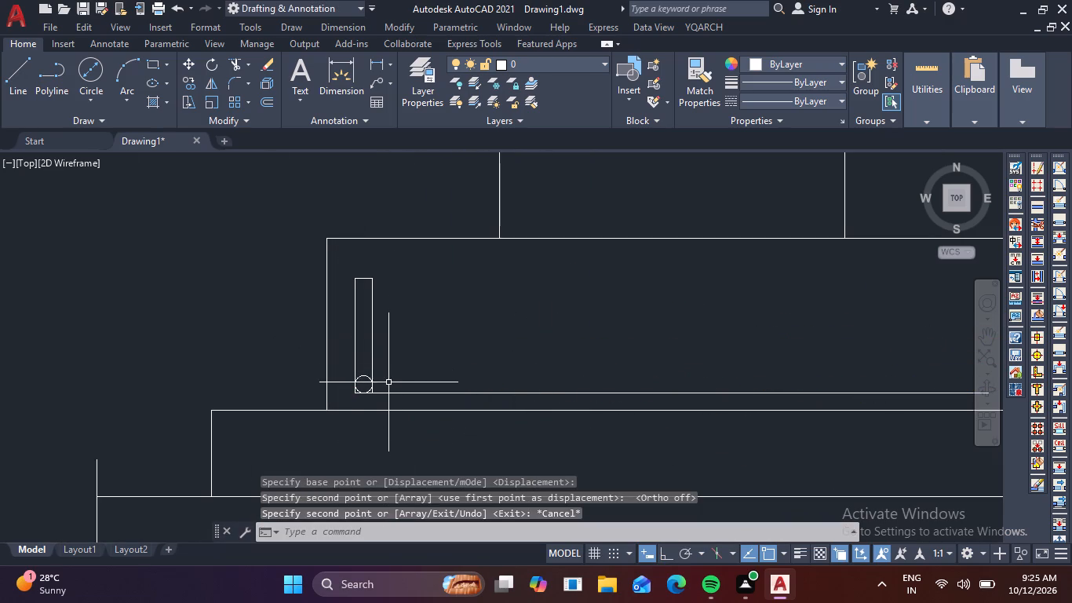
Array-copy the placed bar as 12 items fitted horizontally along the line, from its lower-right corner to the line's right end.
click(387, 386)
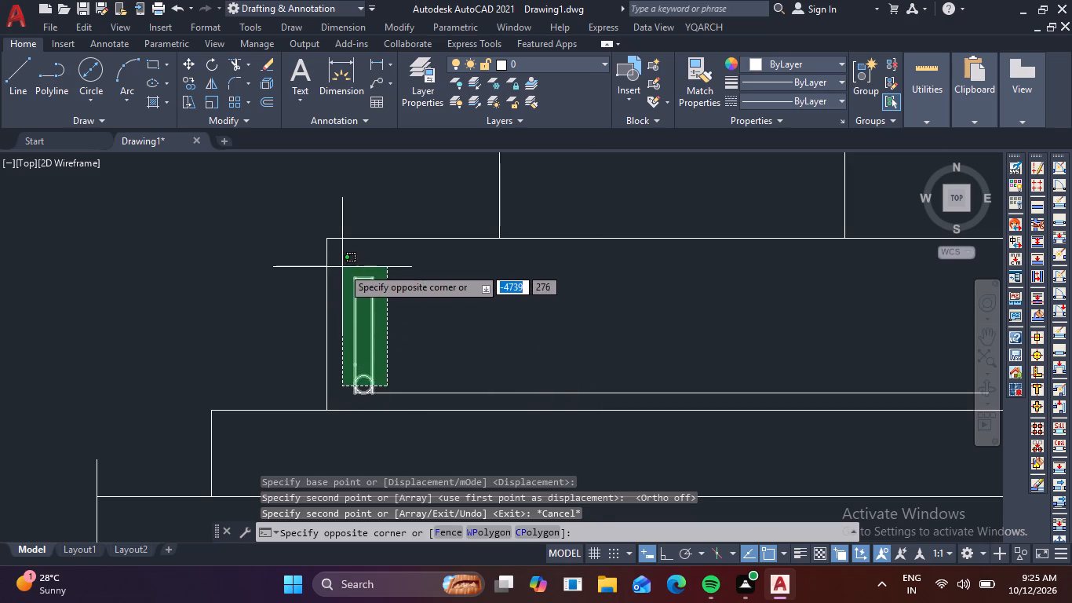
click(342, 266)
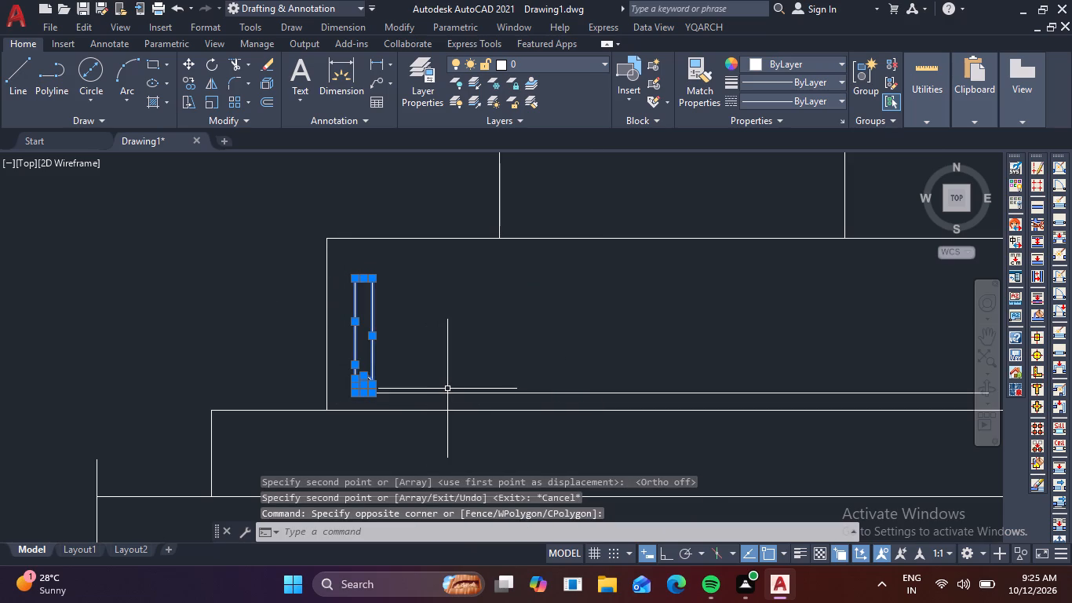
text(co)
key(space)
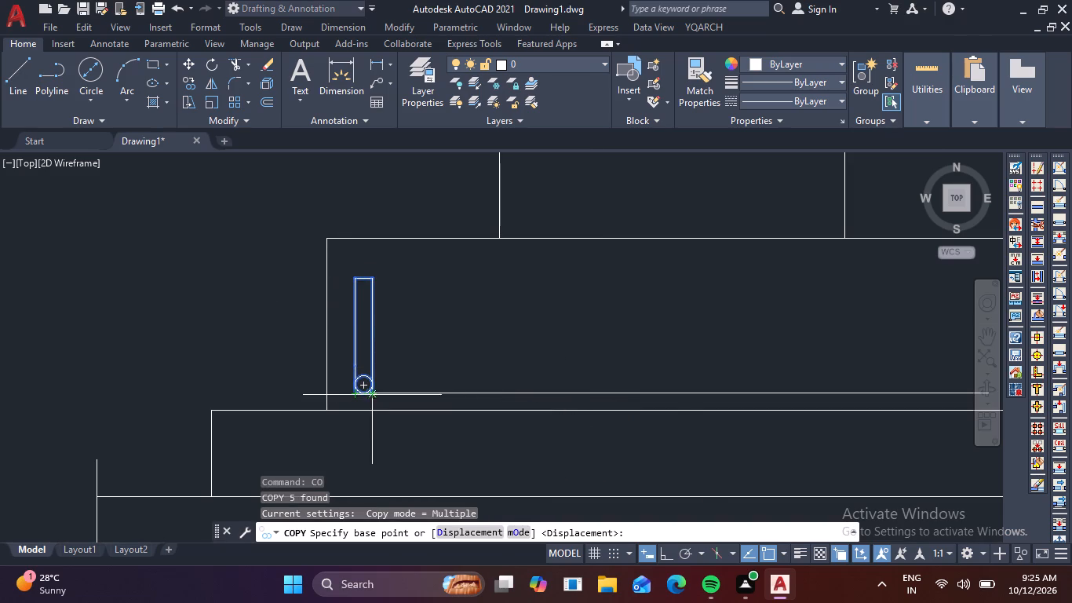
scroll(377, 397, up, 3)
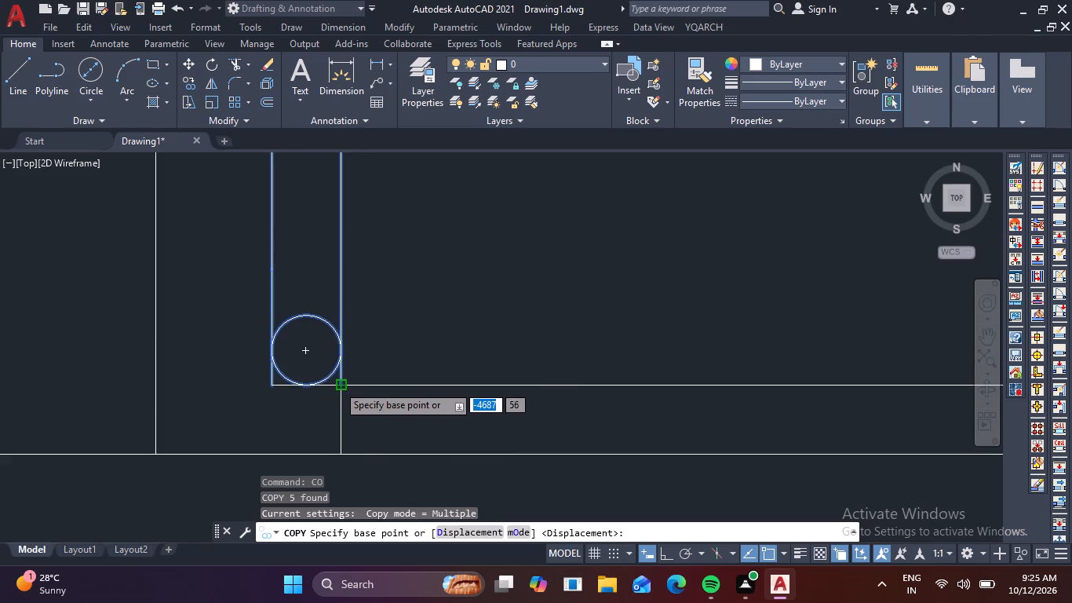
click(337, 385)
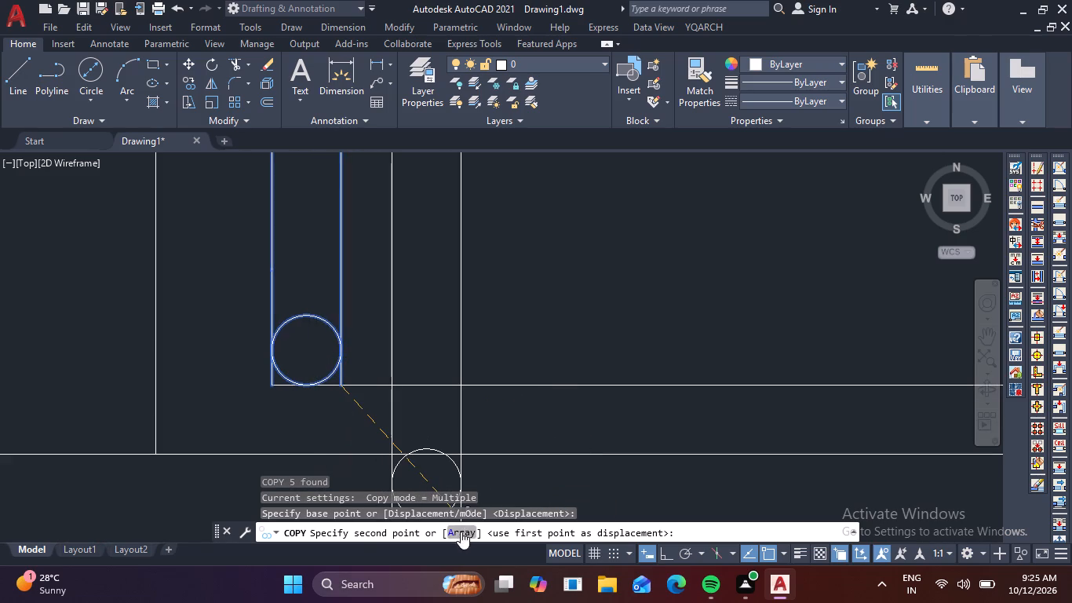
click(461, 532)
key(F8)
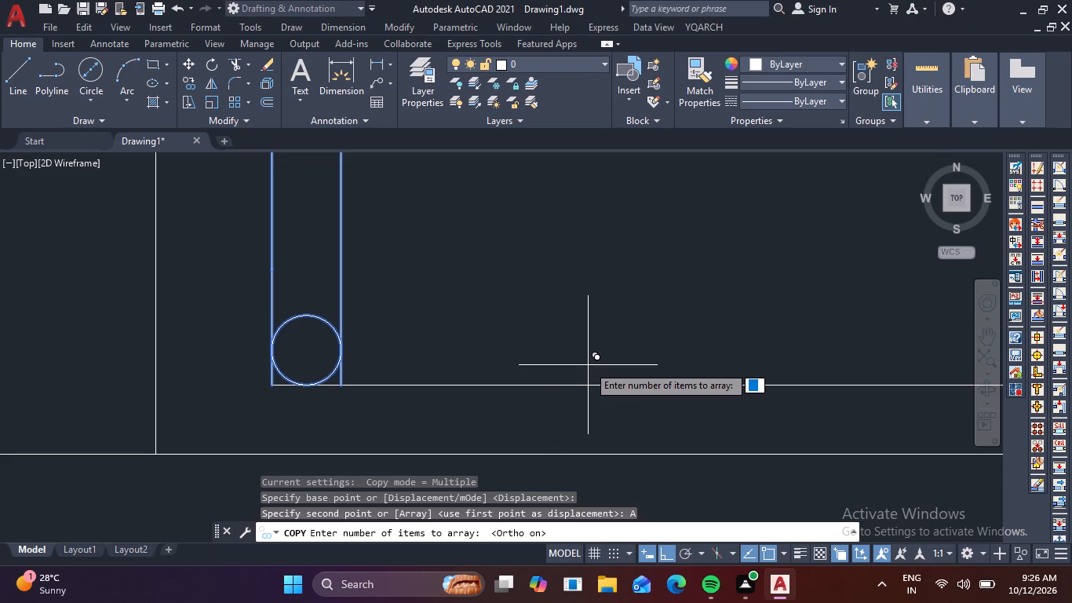
text(12)
key(Return)
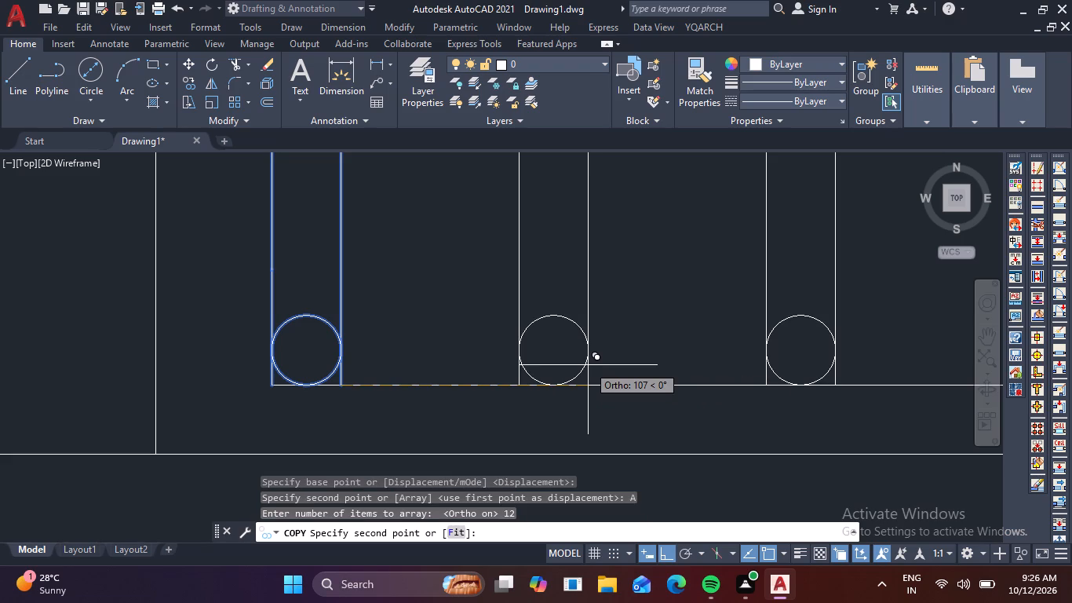
click(457, 534)
scroll(702, 363, down, 3)
middle_drag(717, 349, 489, 313)
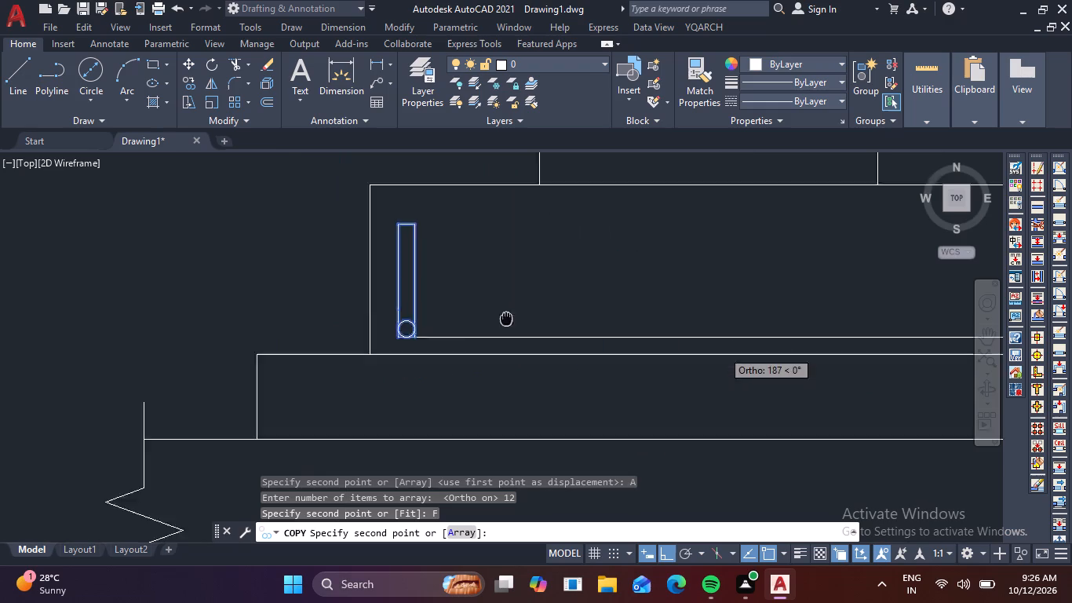
middle_drag(489, 313, 410, 296)
scroll(900, 308, up, 2)
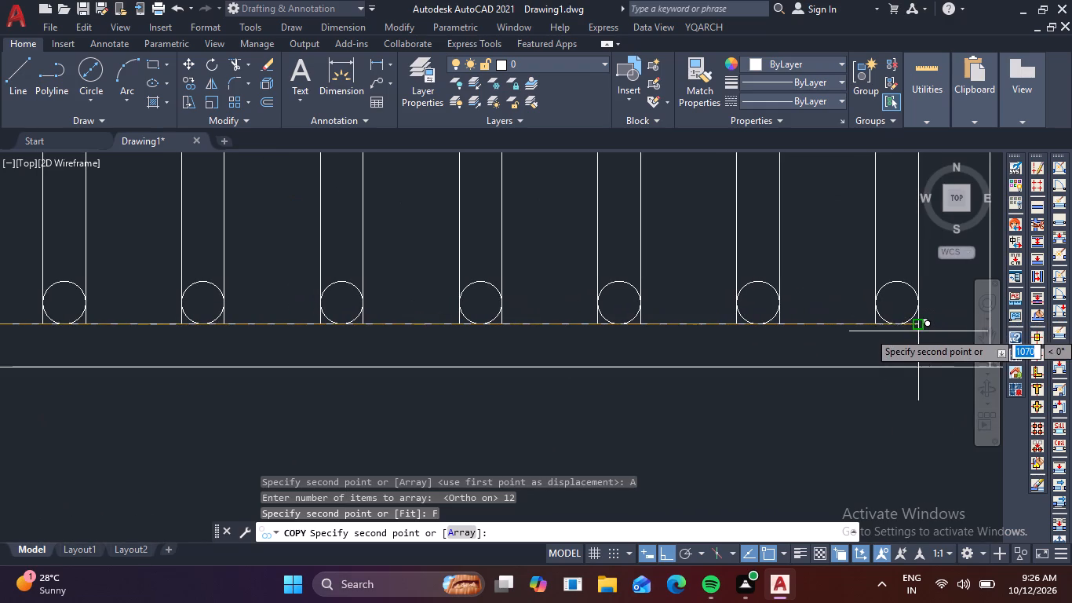
click(920, 324)
key(Escape)
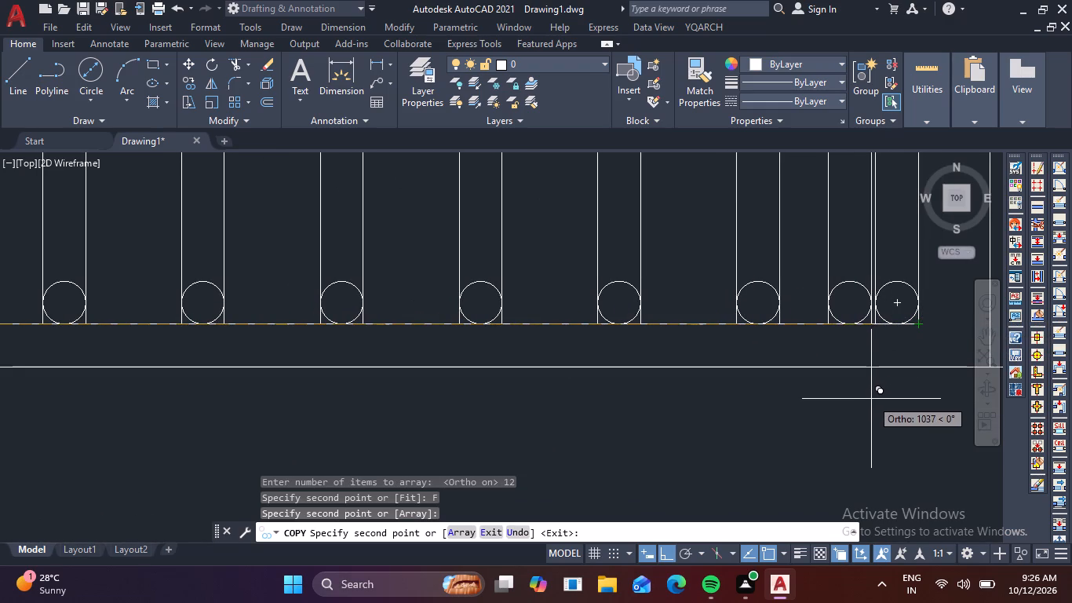
scroll(740, 361, down, 3)
scroll(600, 364, down, 1)
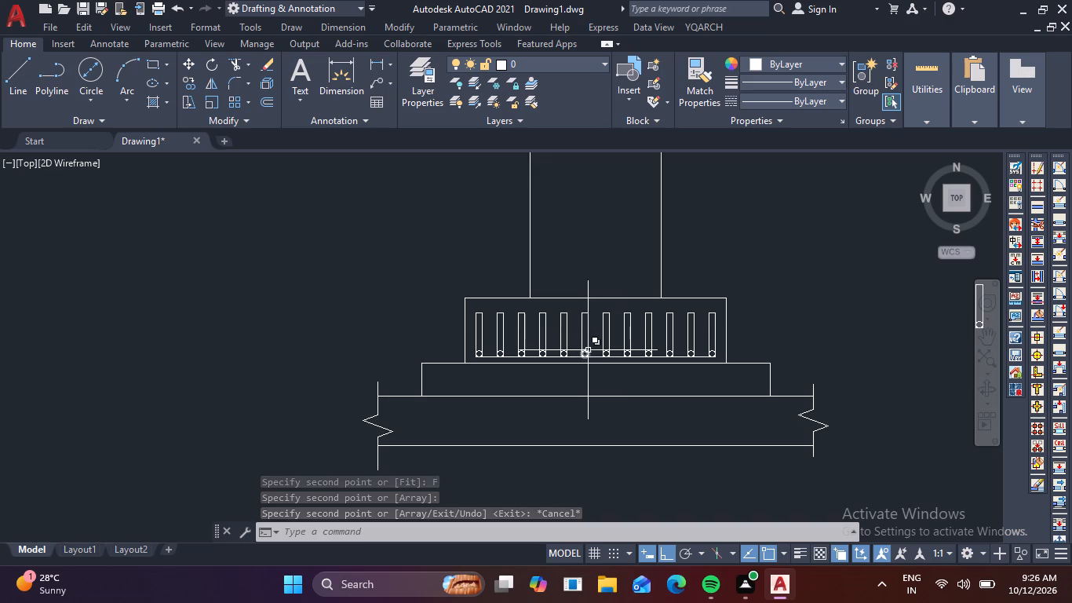
Trim the footing block's top edge between the two column lines.
text(tr)
key(space)
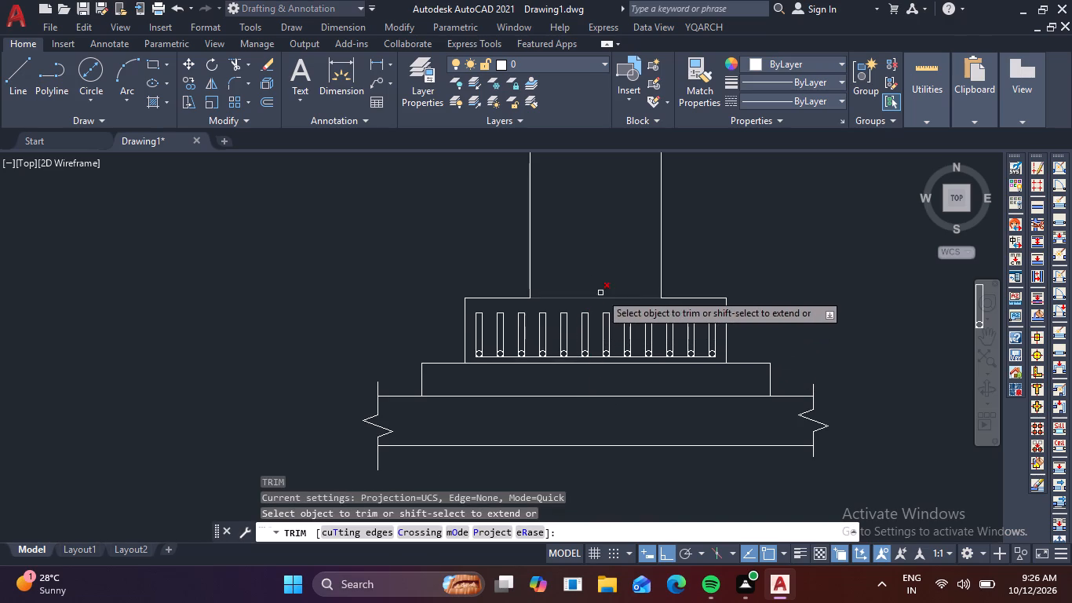
click(599, 299)
key(Escape)
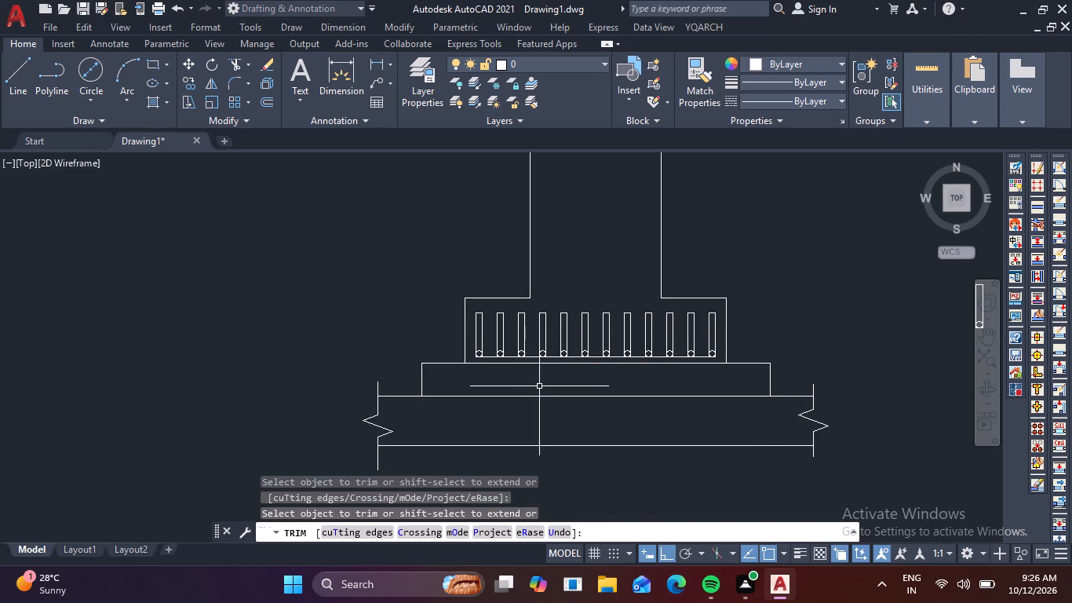
key(Escape)
key(Escape)
key(Escape)
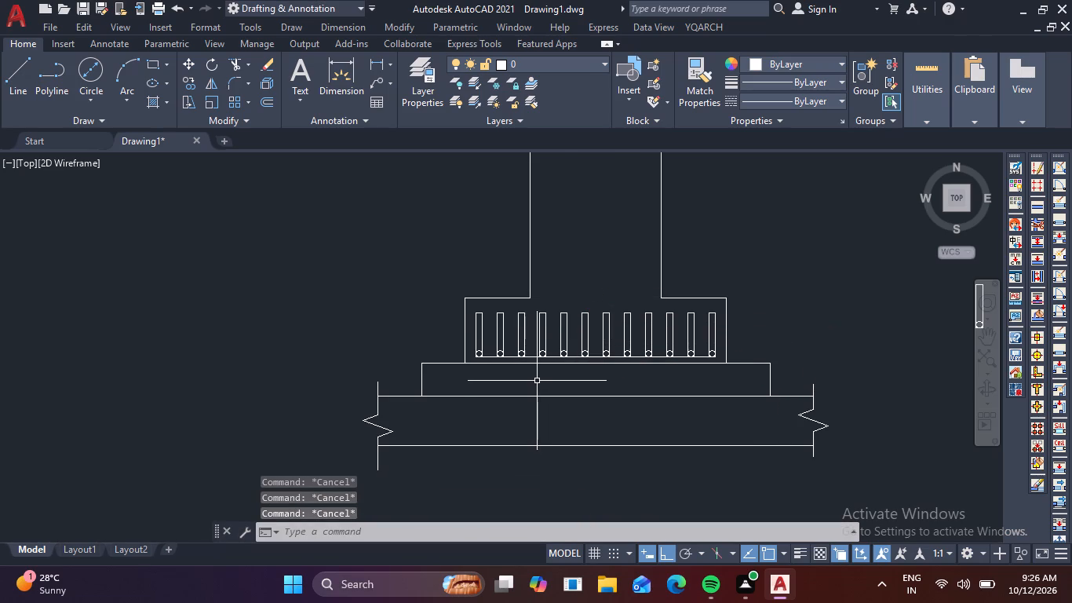
Offset both side lines of the lower column 30 mm inward.
scroll(537, 381, down, 1)
middle_drag(569, 287, 552, 371)
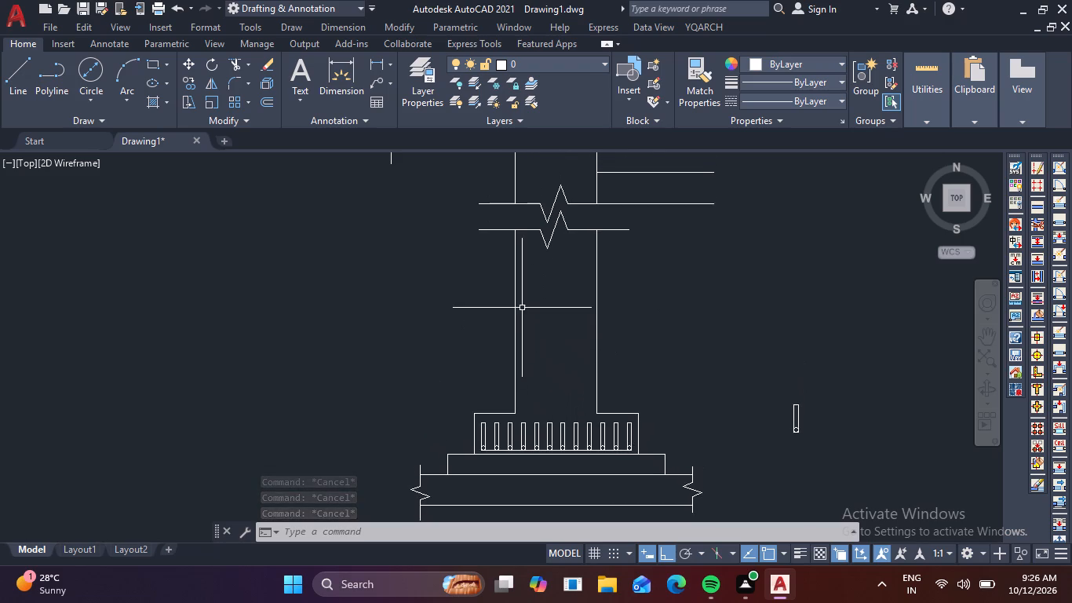
key(o)
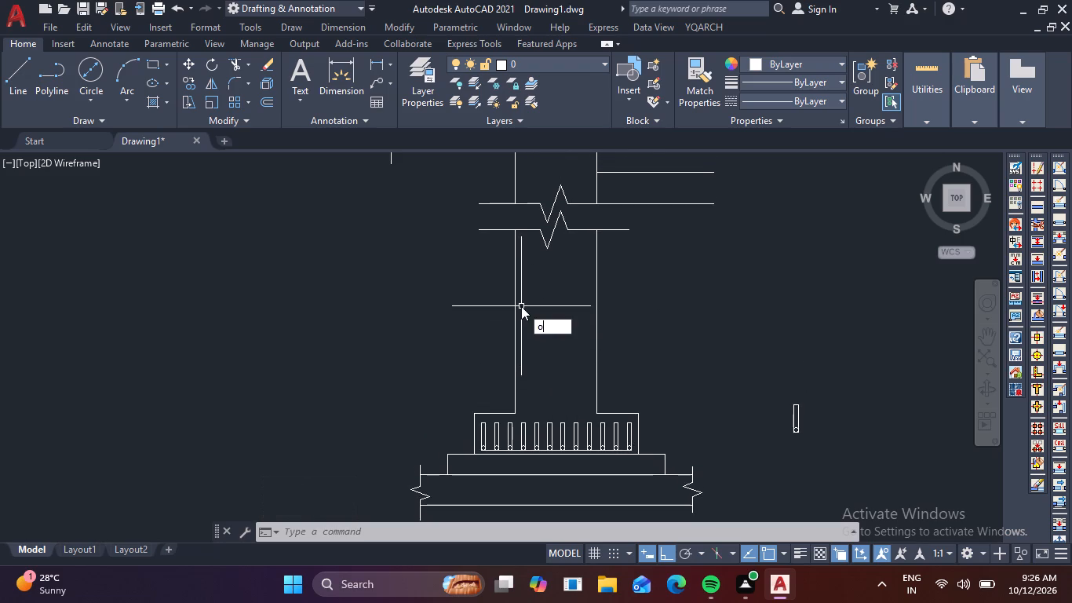
key(Return)
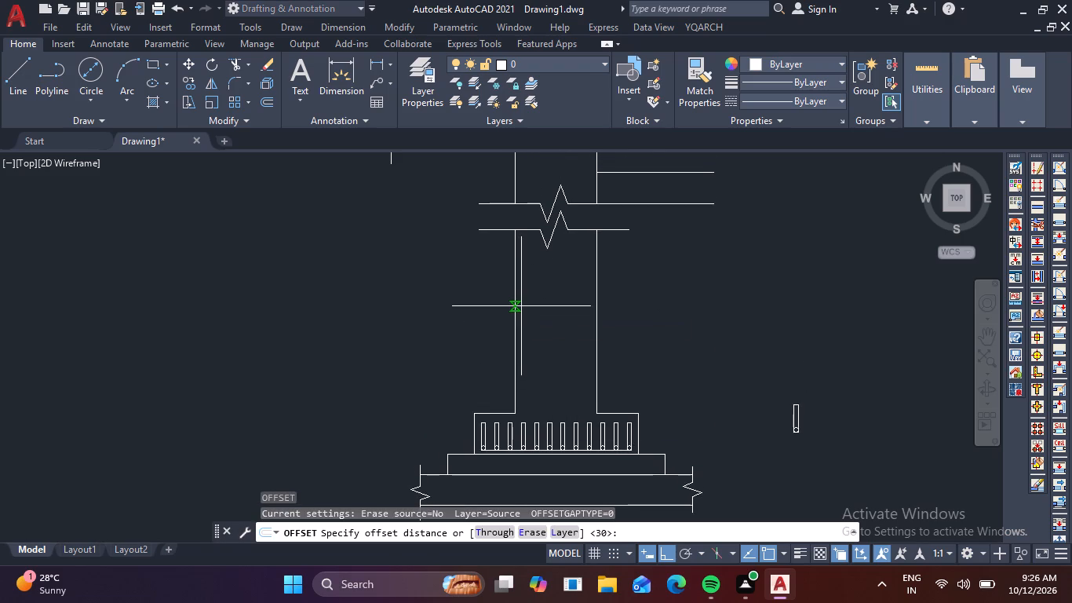
text(30)
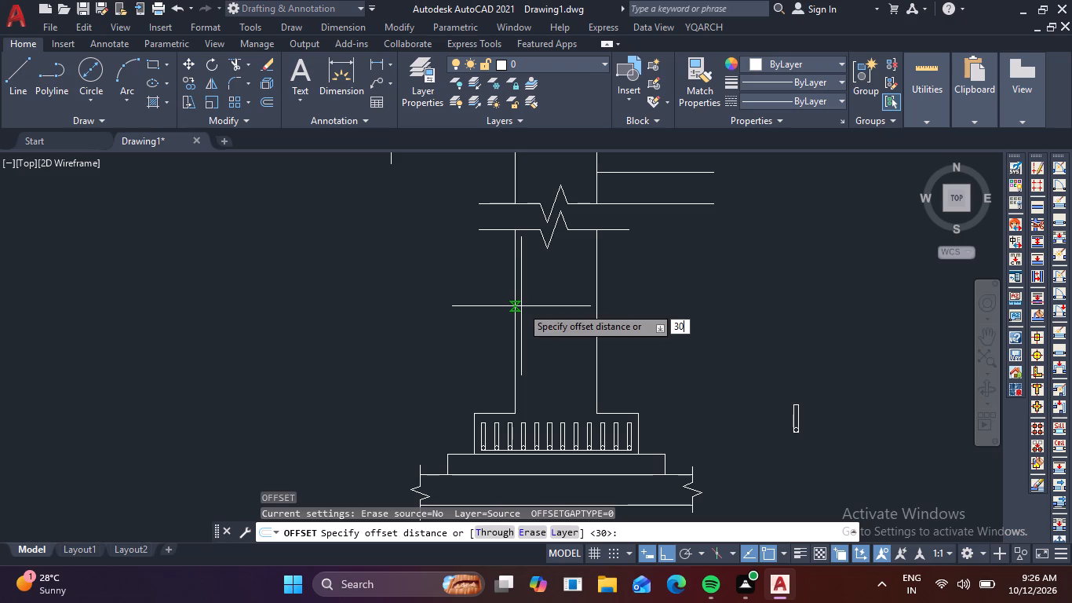
key(Return)
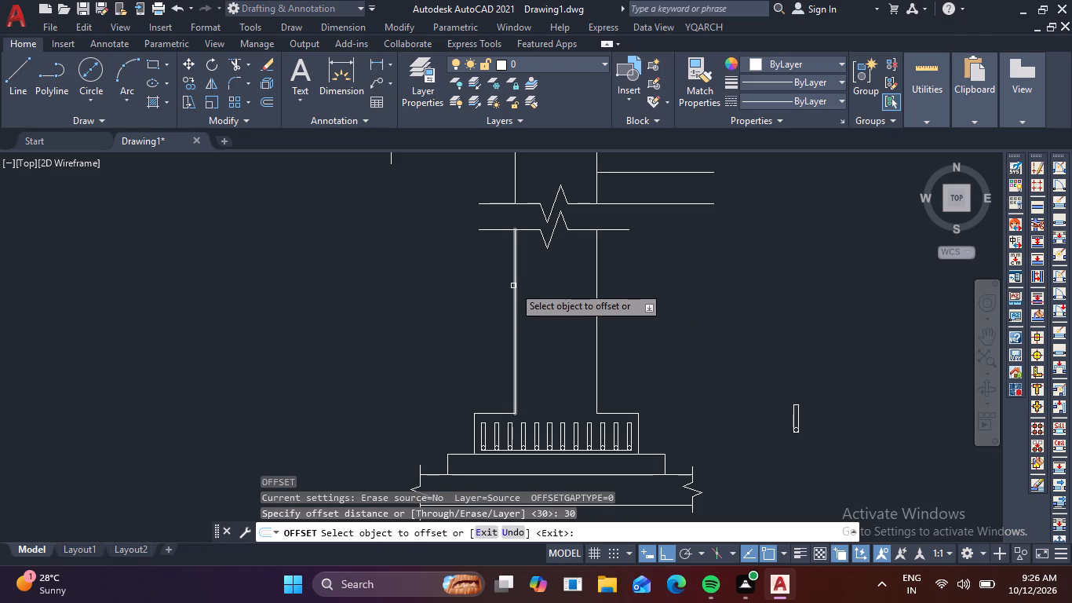
click(513, 286)
click(547, 286)
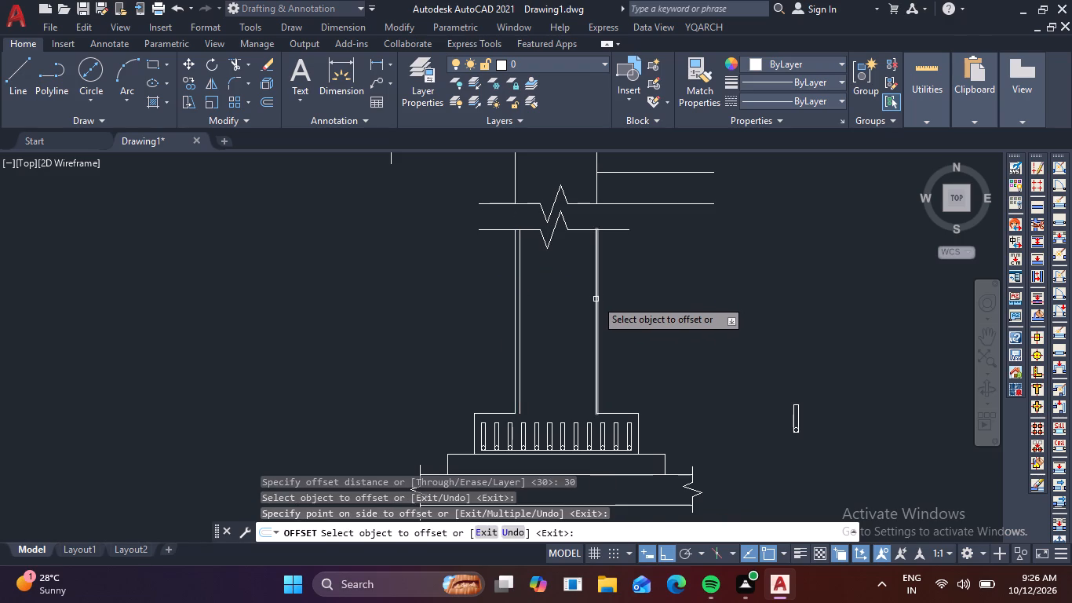
click(596, 299)
click(585, 299)
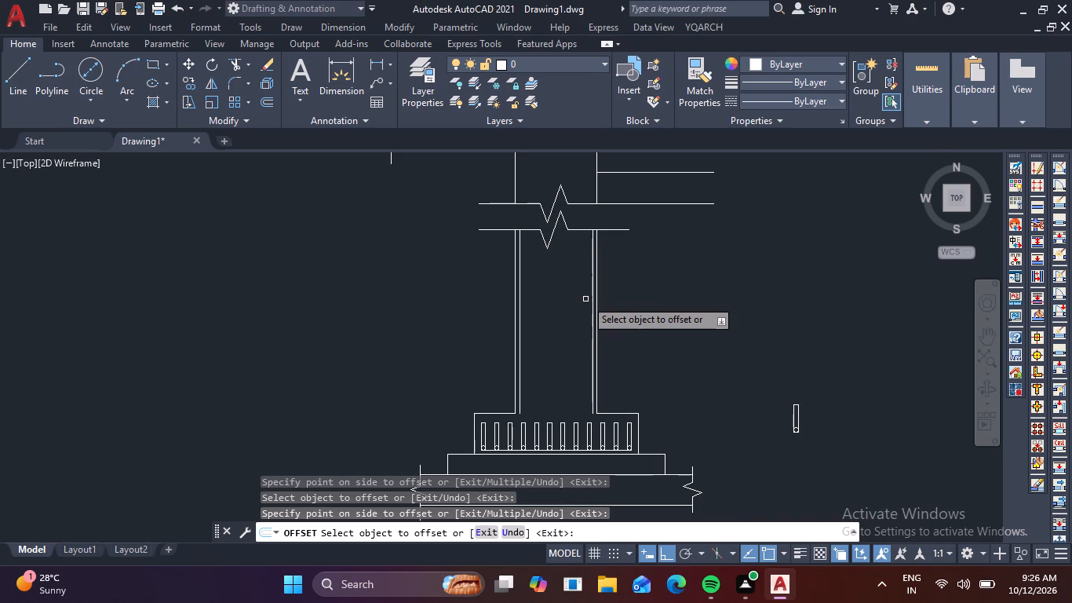
Offset the two inner column lines a further 30 mm inward.
scroll(585, 300, up, 2)
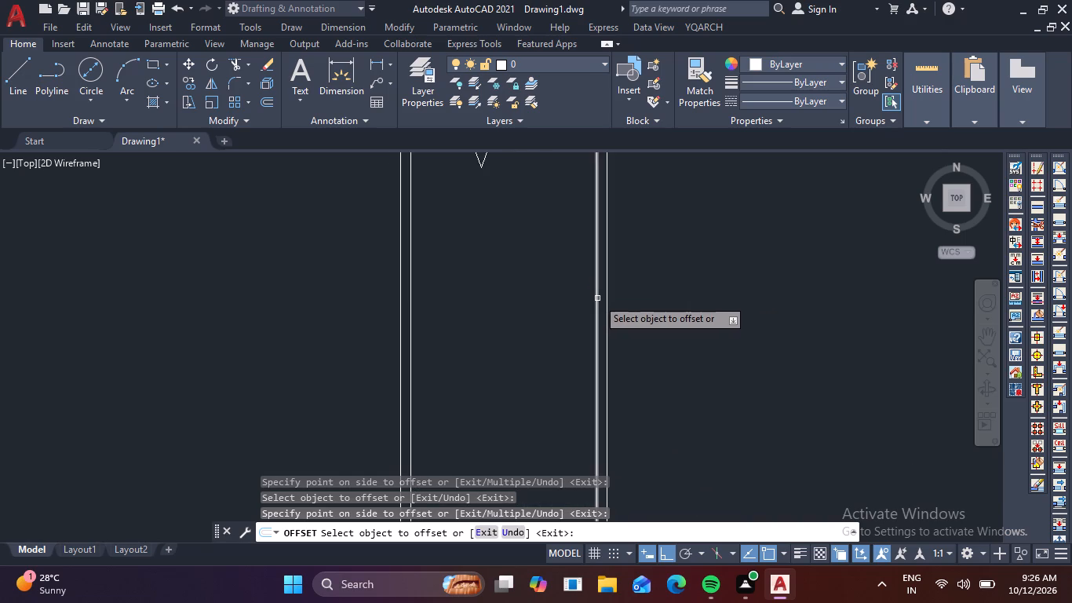
click(597, 298)
click(568, 298)
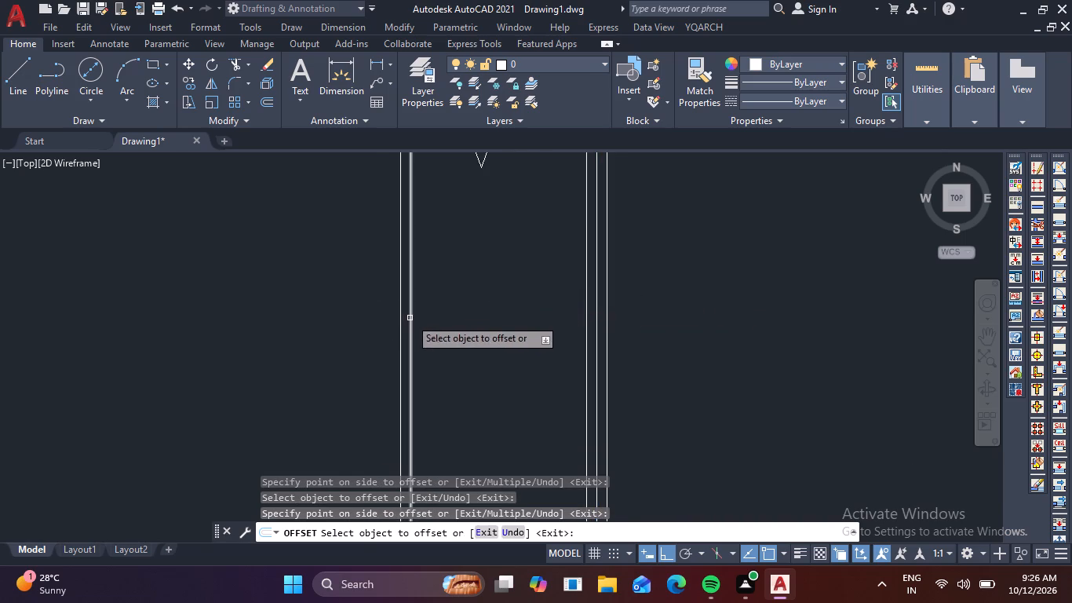
click(410, 318)
click(454, 318)
key(Escape)
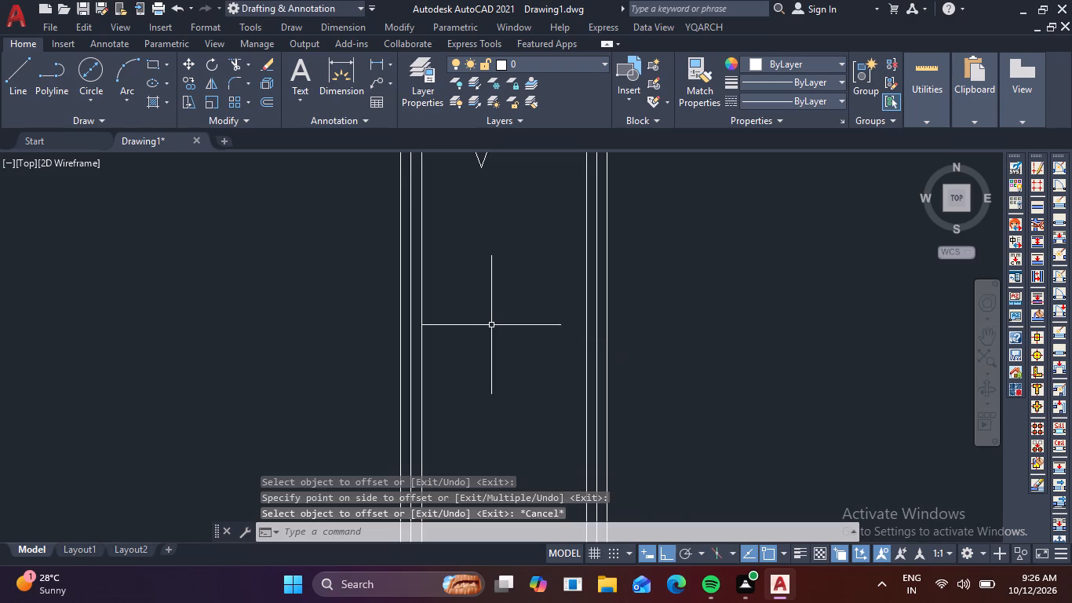
key(Escape)
key(Escape)
key(Escape)
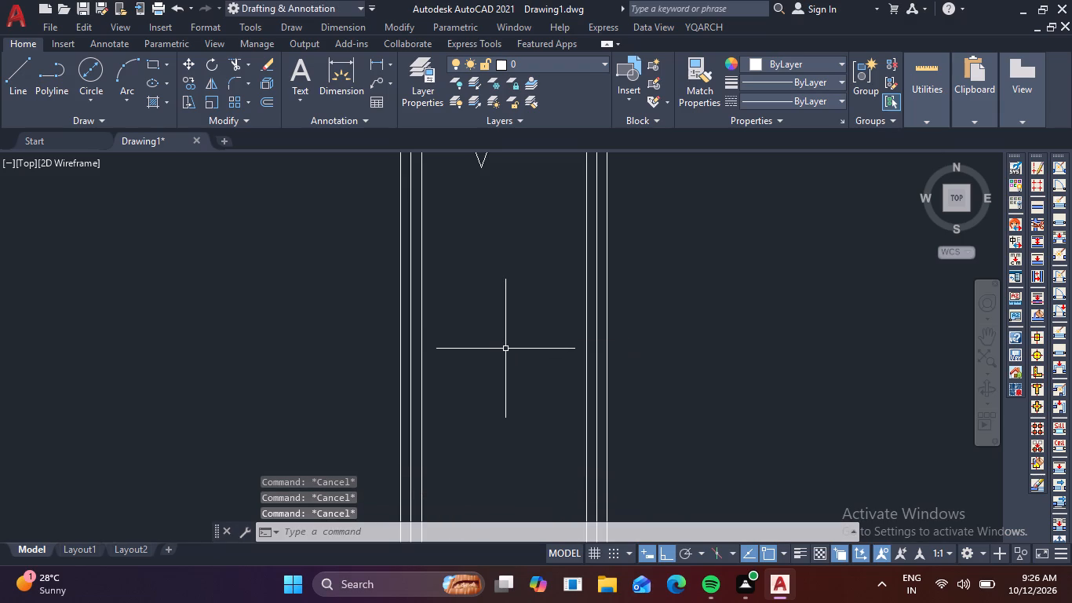
Extend the four inner column lines down into the footing, the outer pair to the bars' base line and the inner pair to the bar tops.
key(e)
key(x)
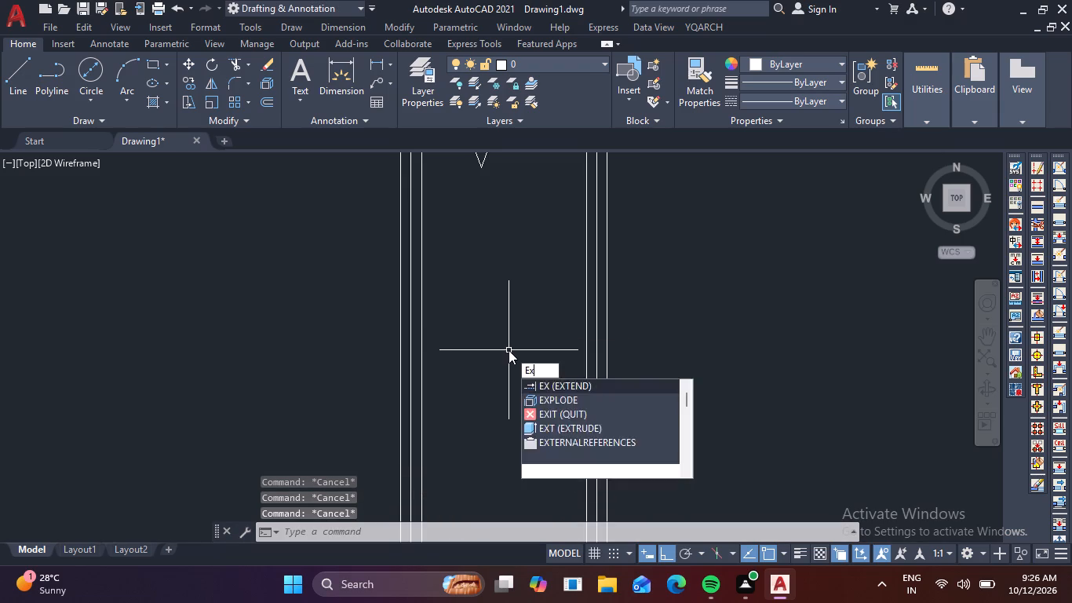
key(space)
middle_drag(523, 386, 596, 171)
click(483, 346)
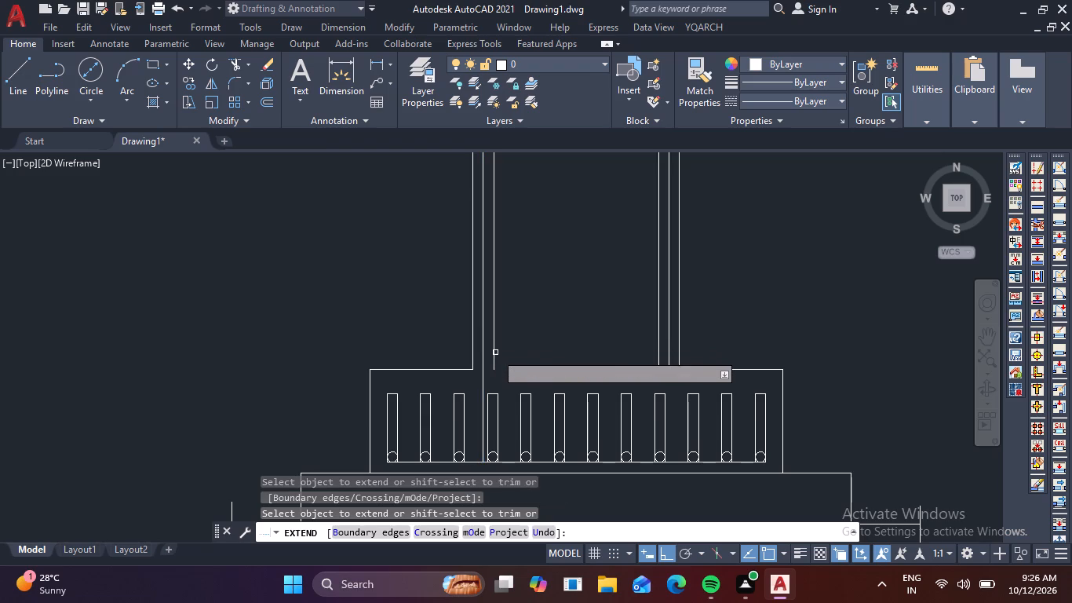
click(497, 353)
click(494, 353)
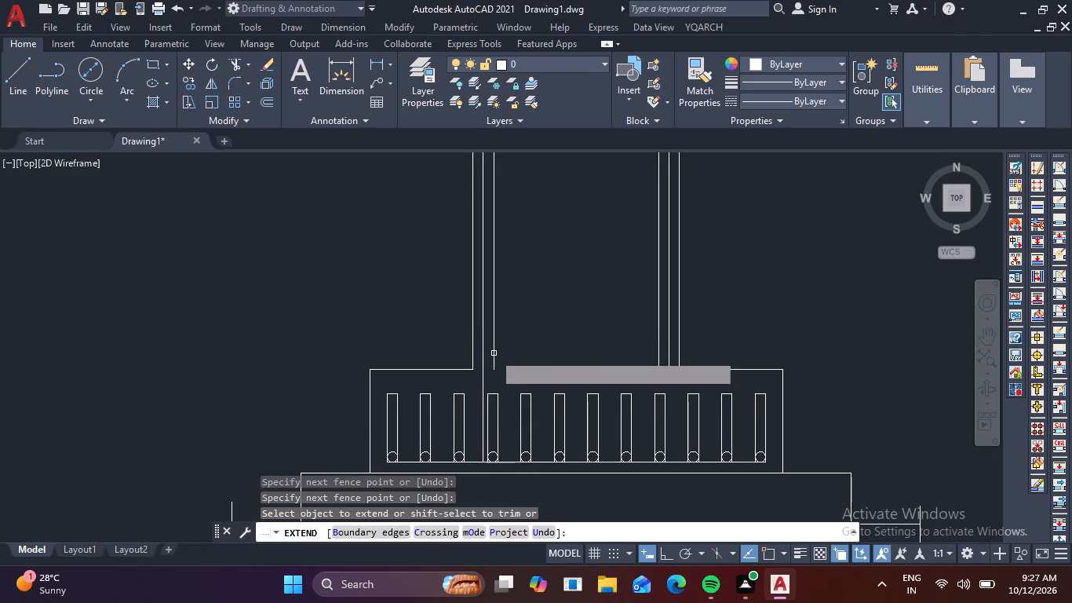
click(494, 353)
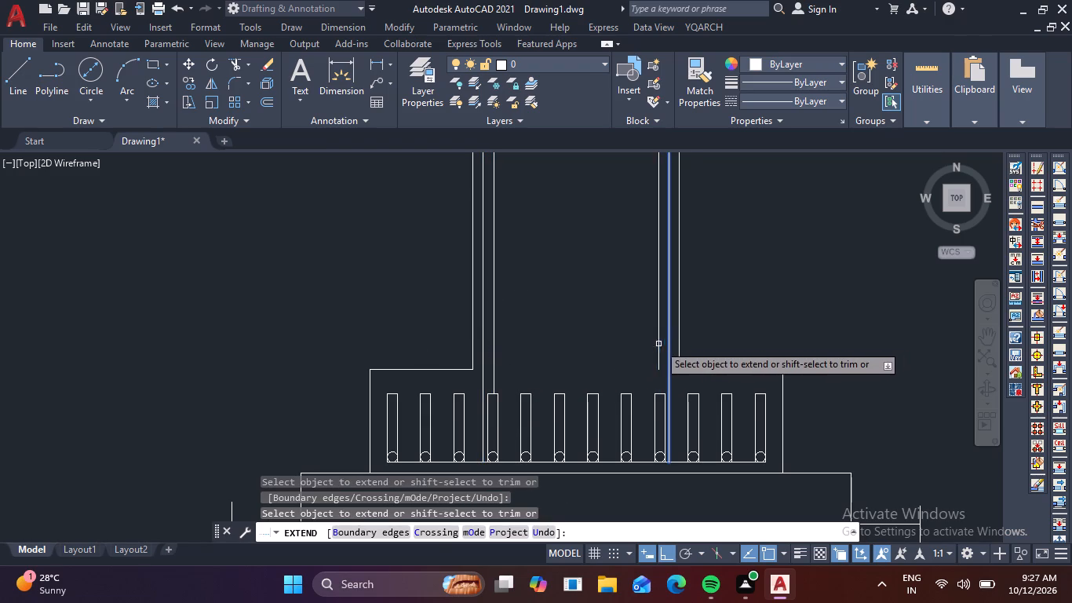
click(657, 345)
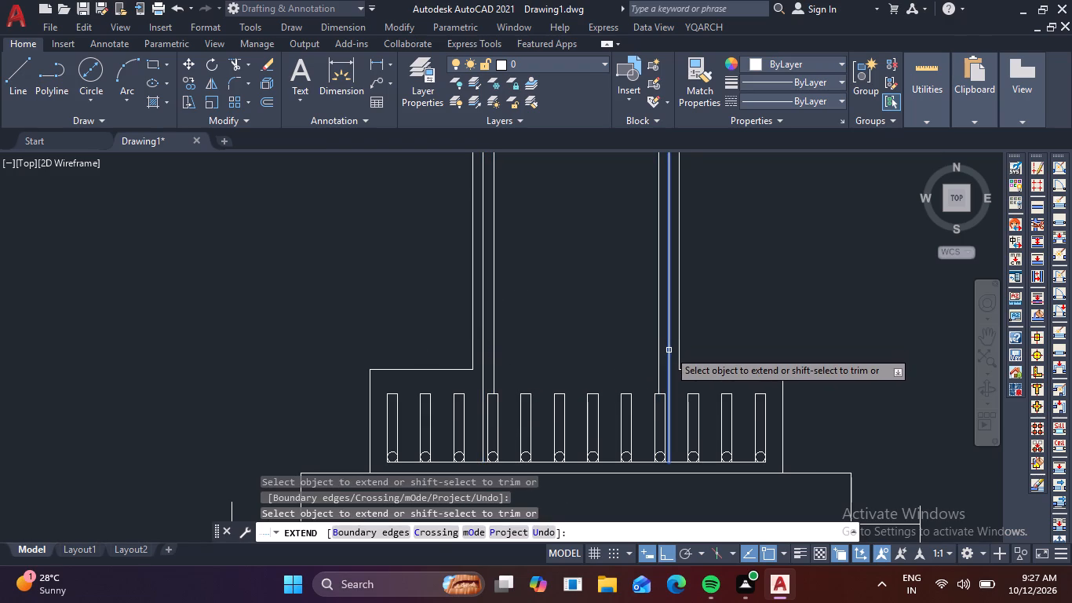
click(669, 350)
middle_drag(609, 369, 605, 296)
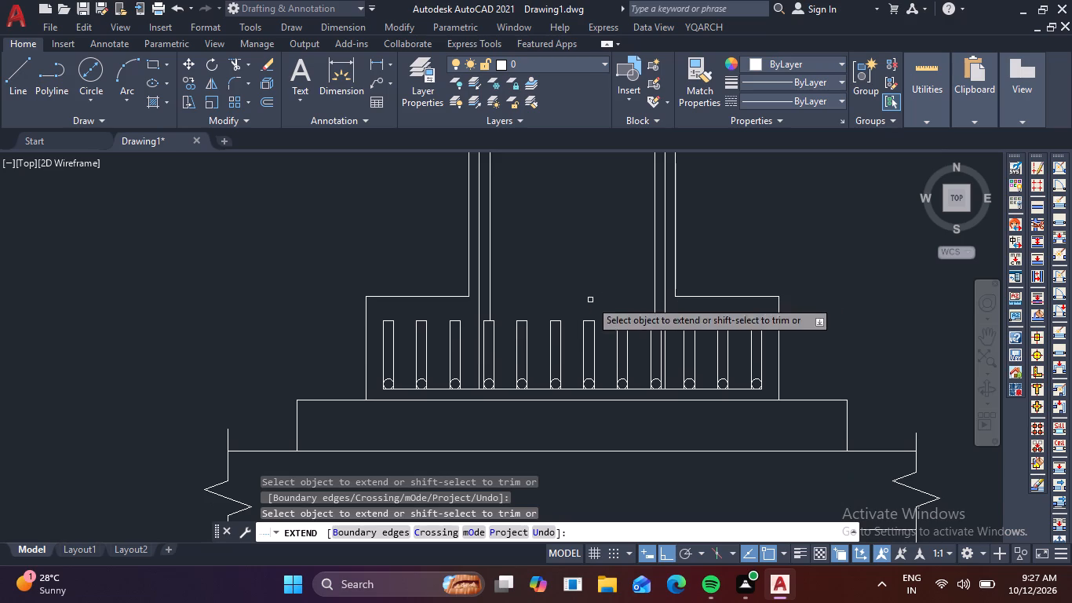
scroll(479, 376, up, 2)
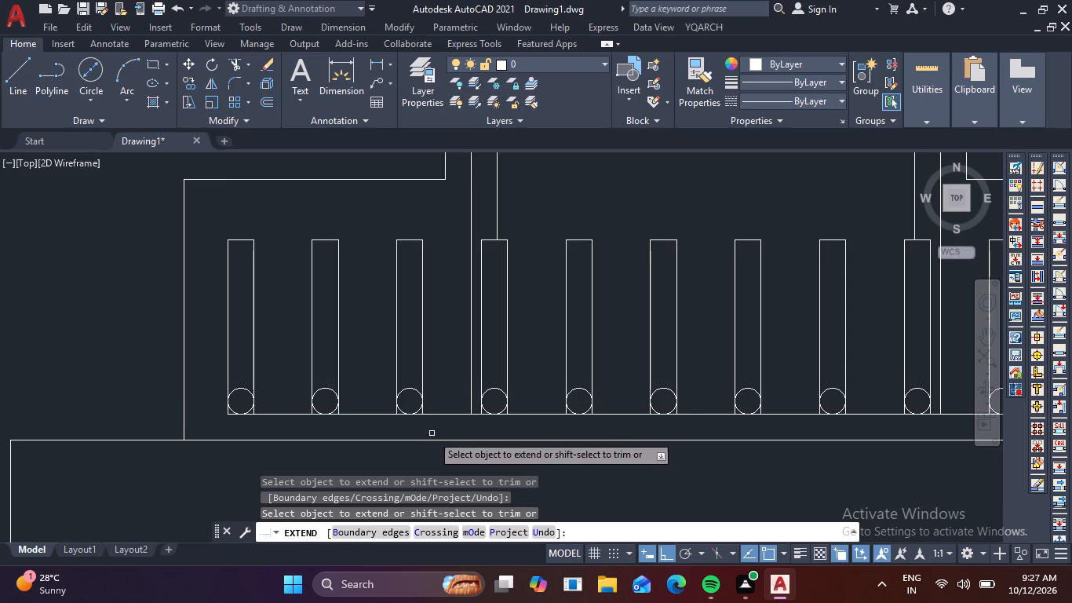
key(Escape)
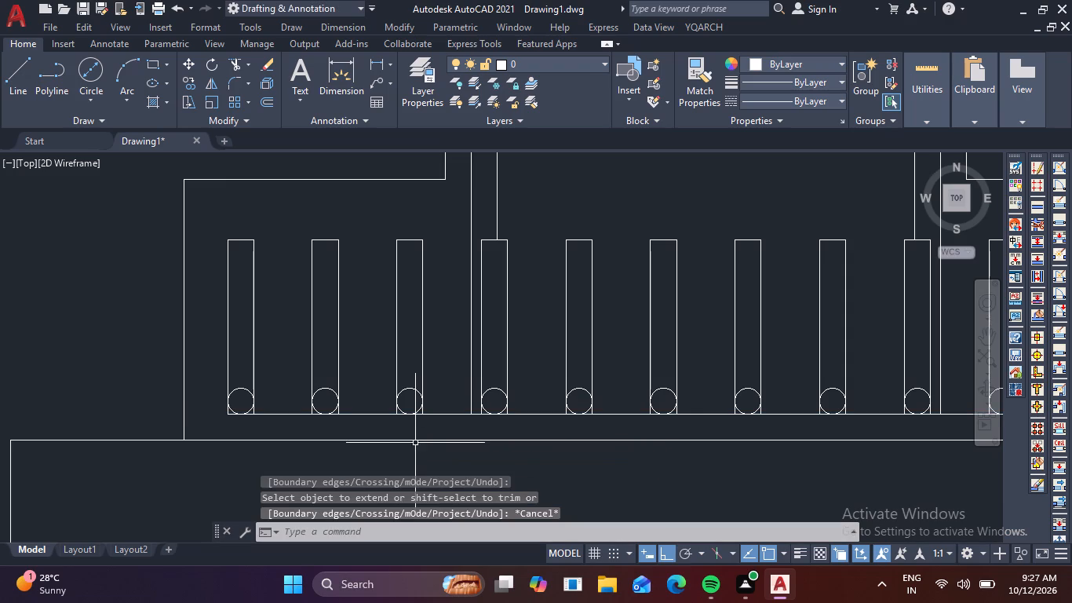
key(Escape)
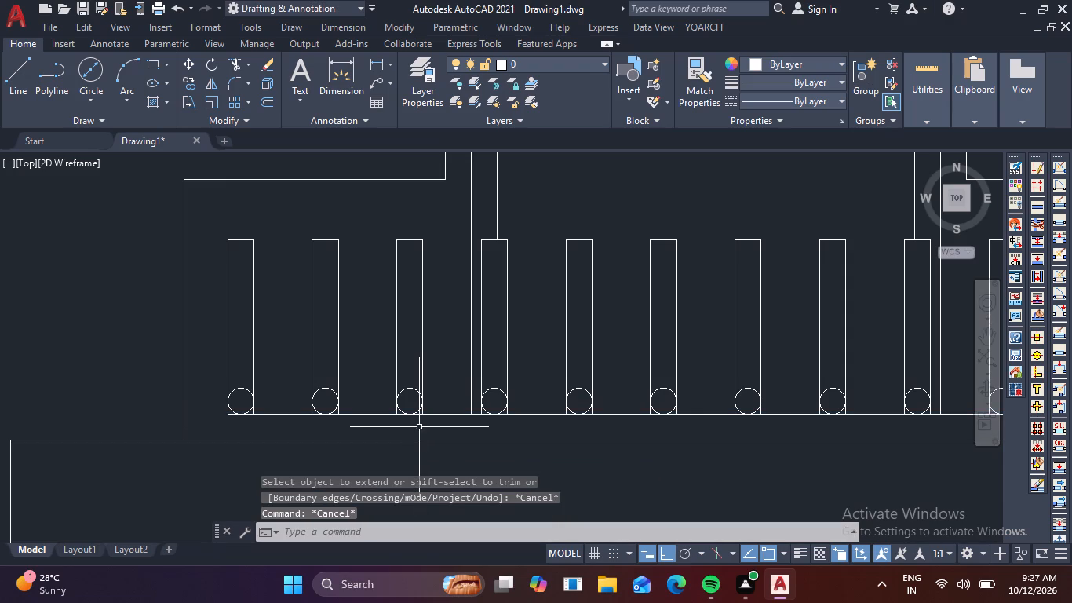
Draw a horizontal line across the column base between the two outer reinforcement lines, just above the footing bars.
middle_drag(600, 397, 490, 415)
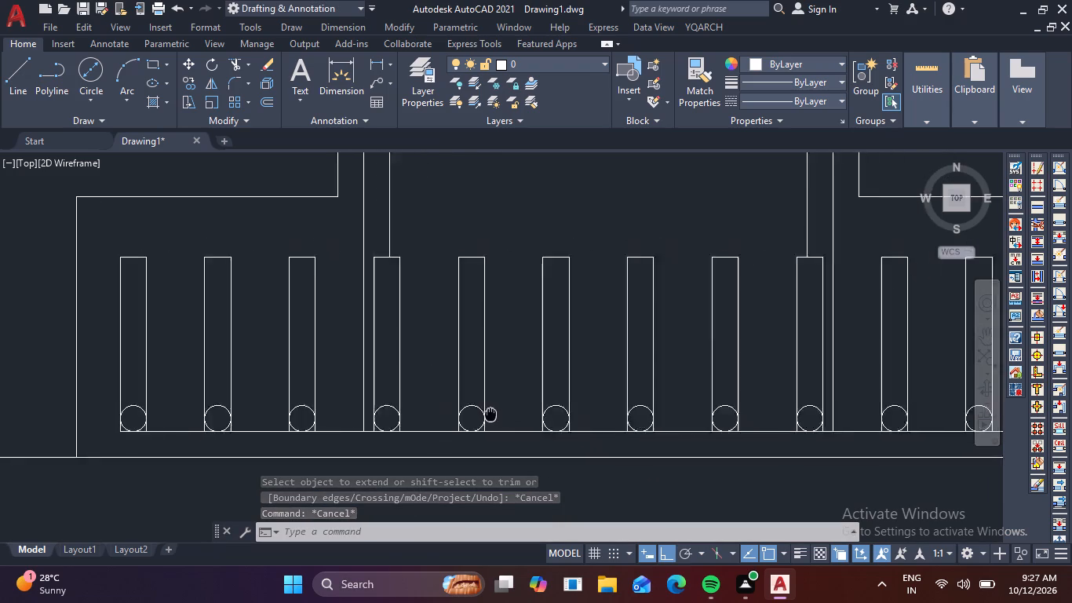
middle_drag(490, 415, 385, 433)
scroll(541, 411, down, 1)
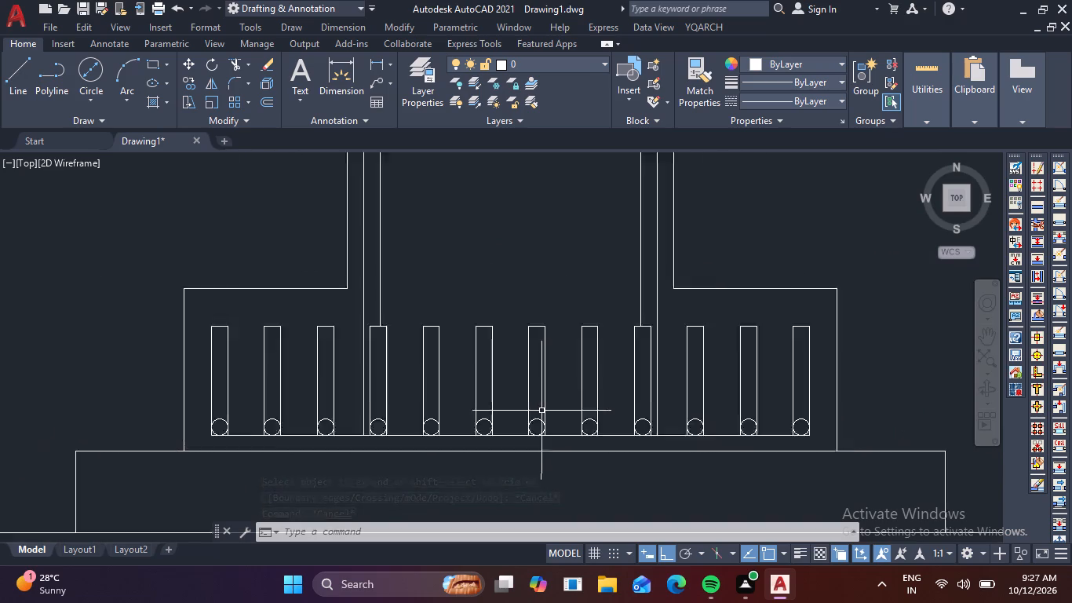
scroll(541, 411, down, 2)
middle_drag(647, 307, 644, 336)
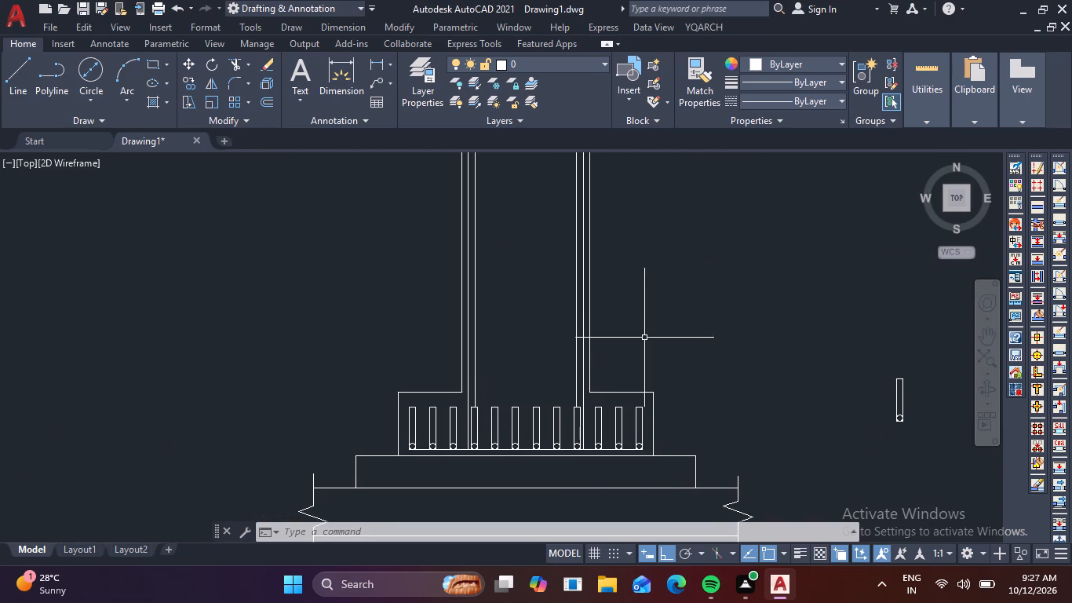
key(Escape)
key(Escape)
key(l)
key(space)
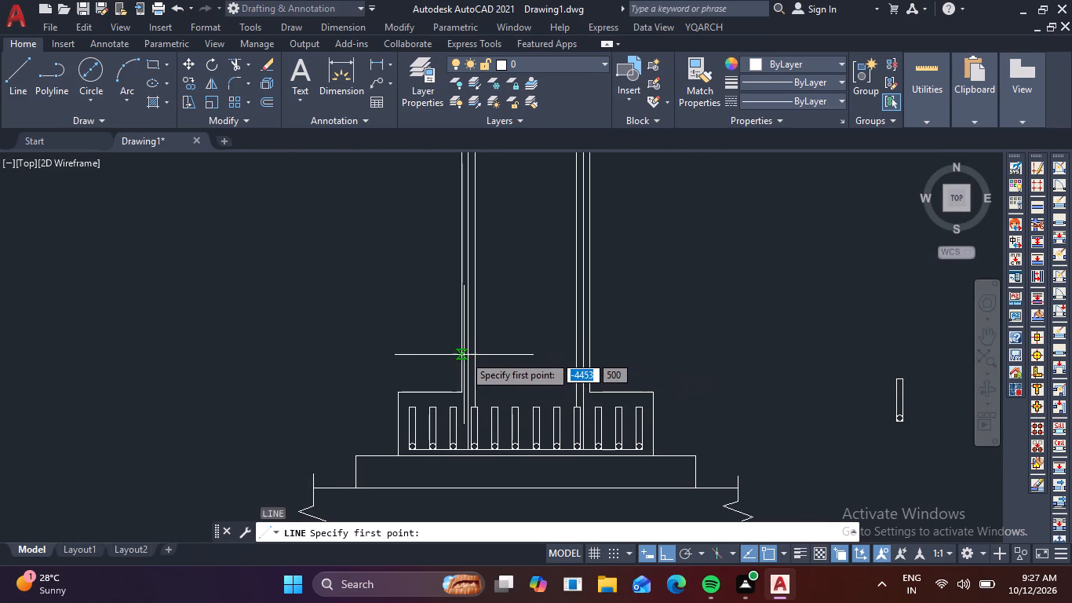
scroll(464, 355, up, 1)
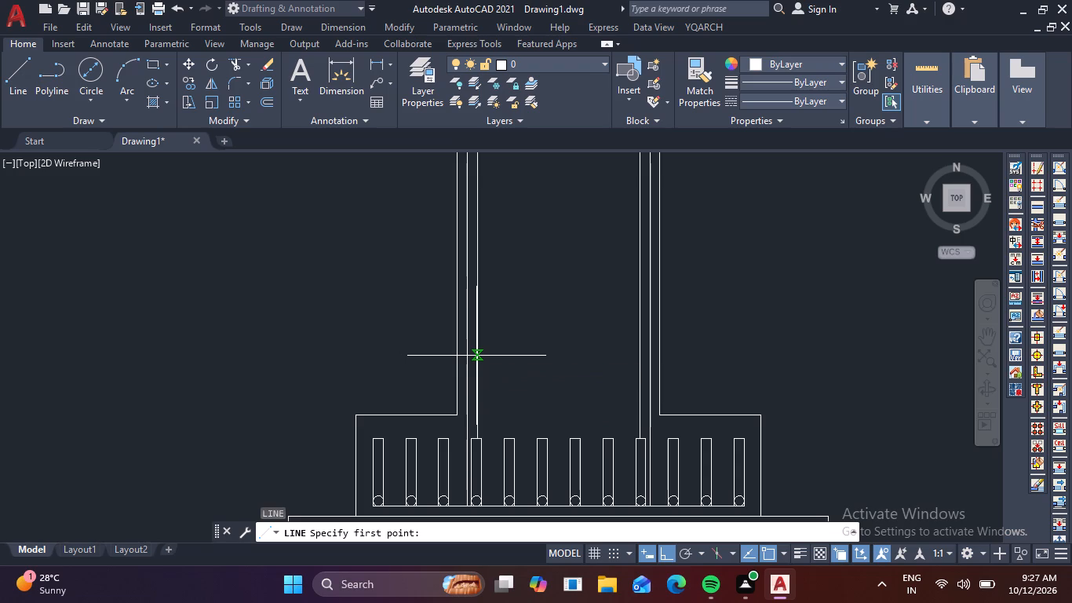
scroll(473, 407, up, 3)
scroll(469, 419, down, 2)
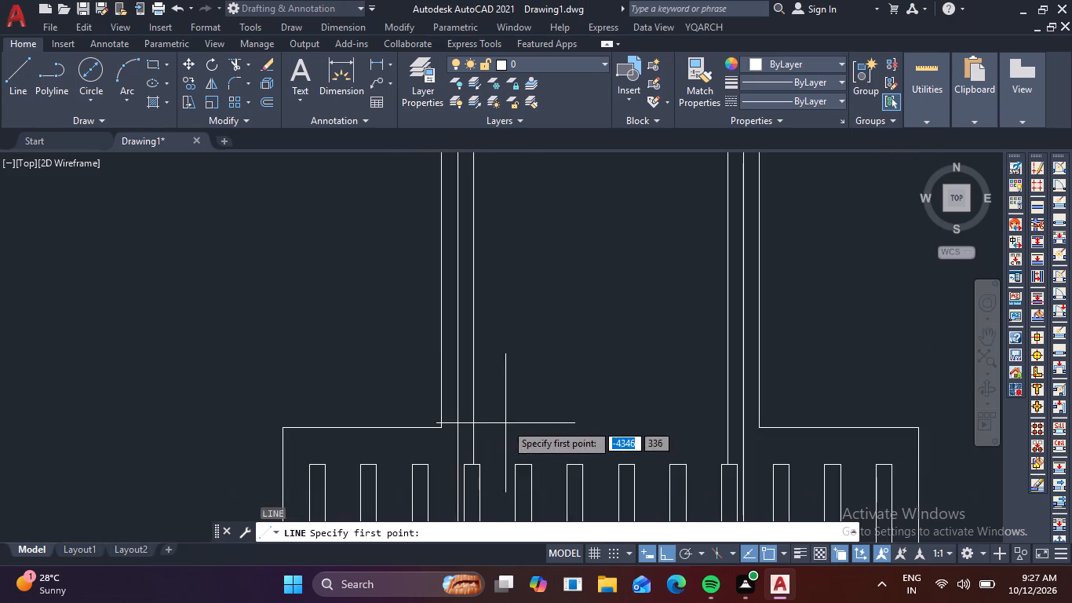
middle_drag(505, 423, 497, 375)
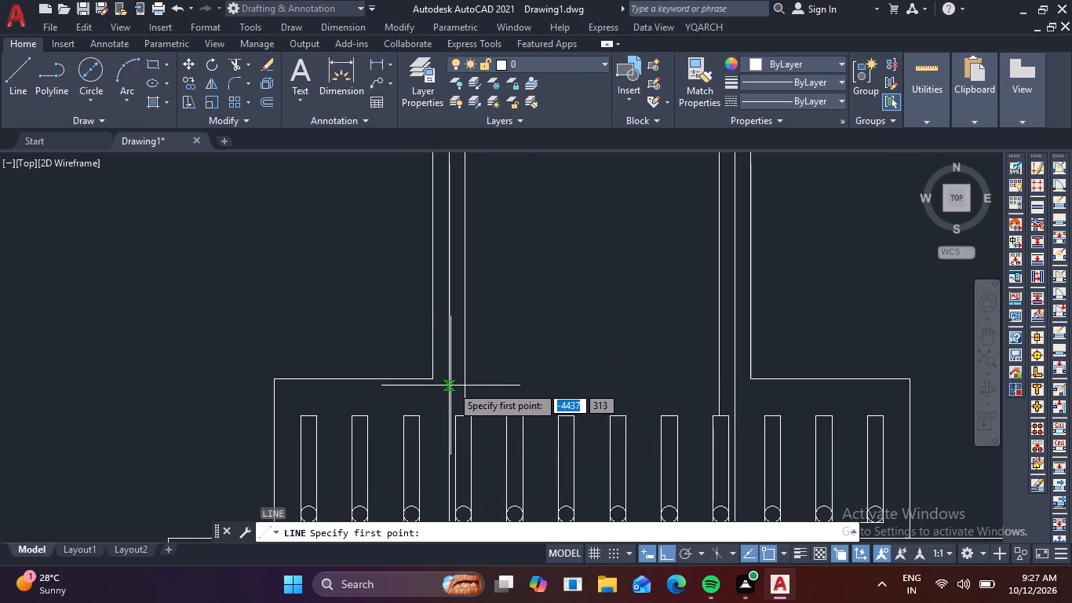
click(450, 388)
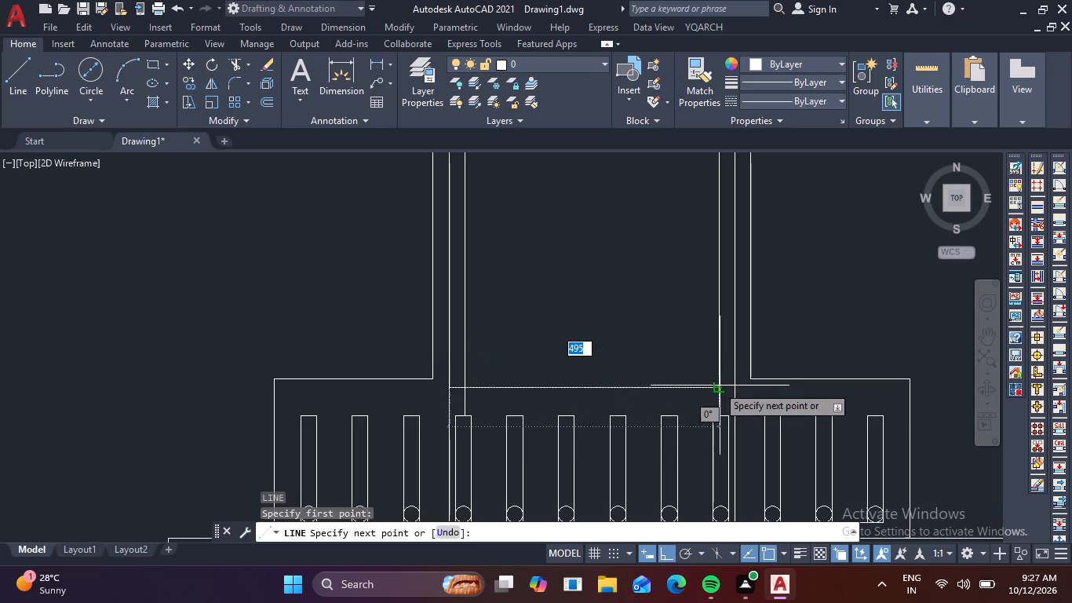
click(737, 387)
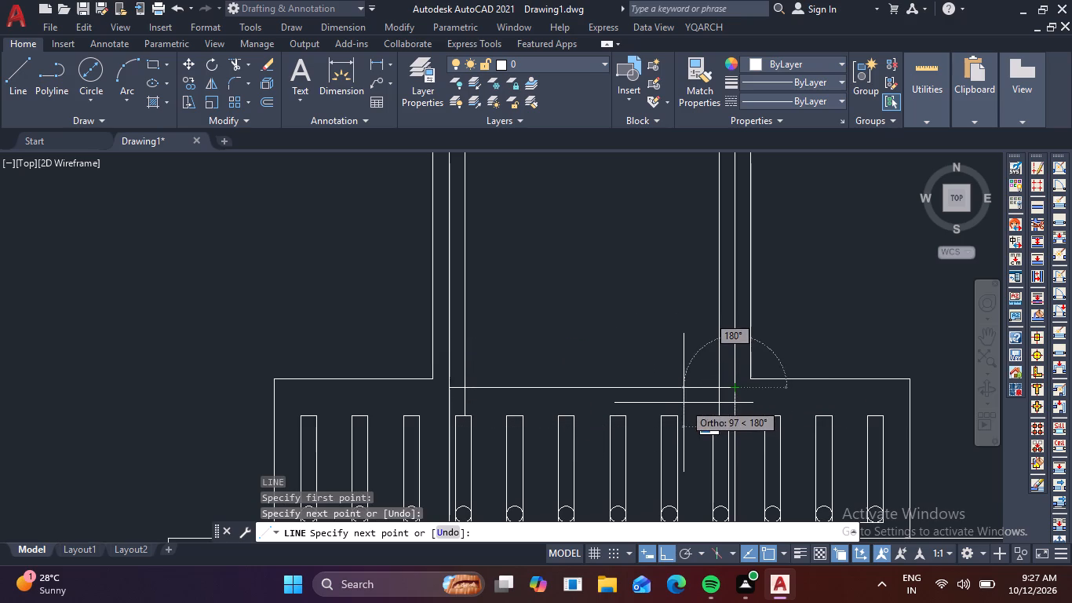
key(Escape)
key(i)
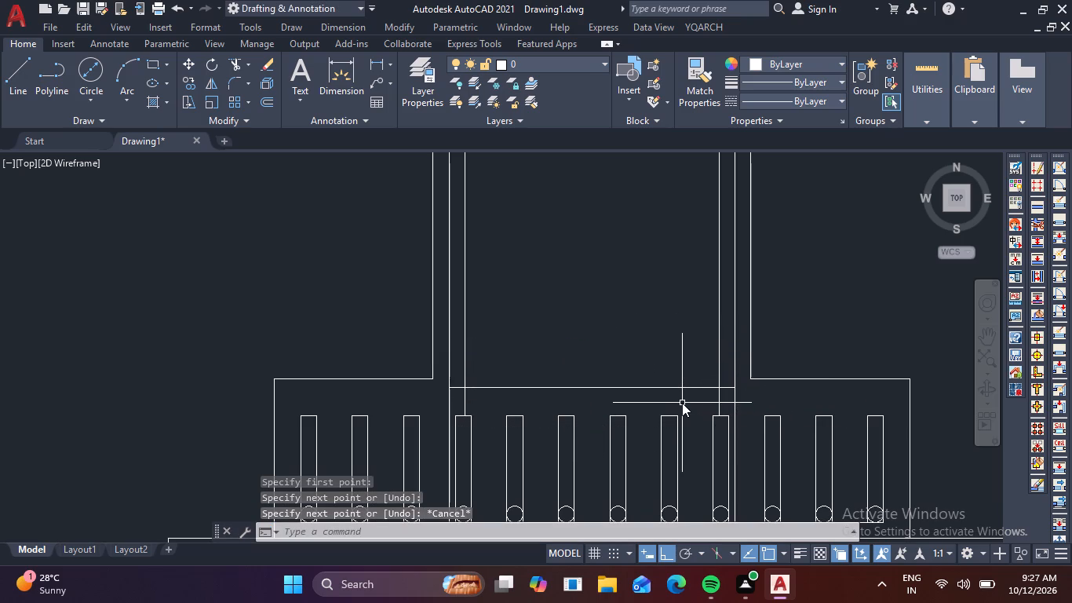
key(Escape)
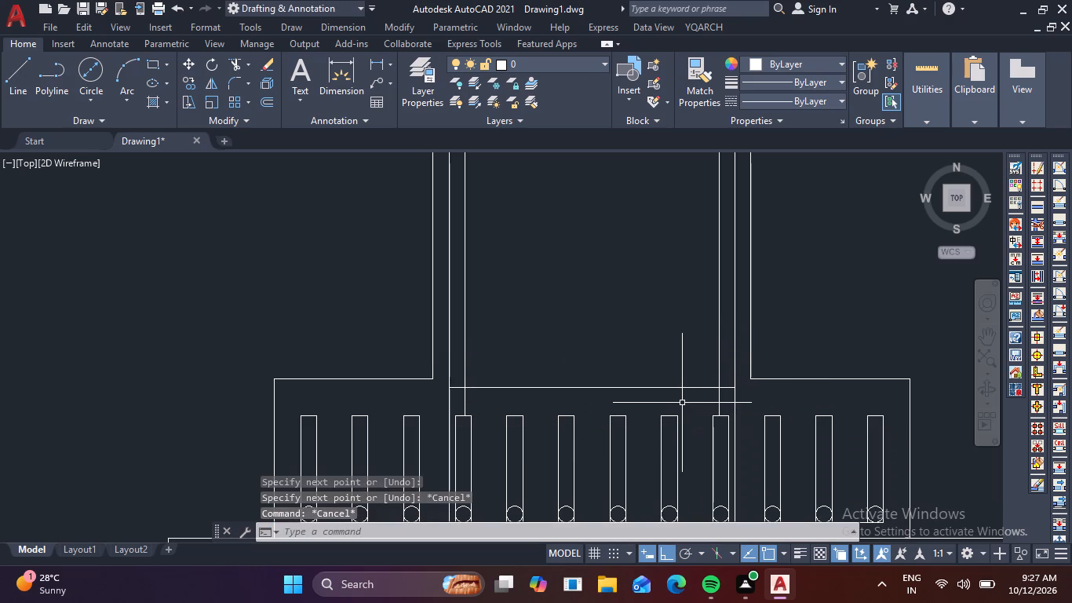
Offset the horizontal tie line 30 mm upward.
key(o)
key(Return)
text(30)
key(space)
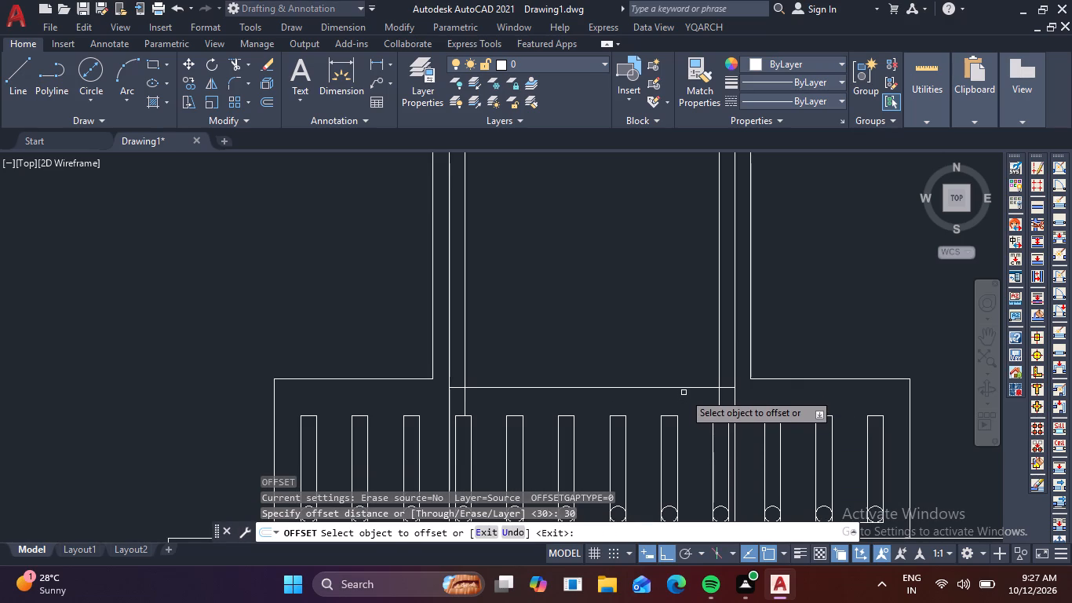
click(680, 388)
click(689, 367)
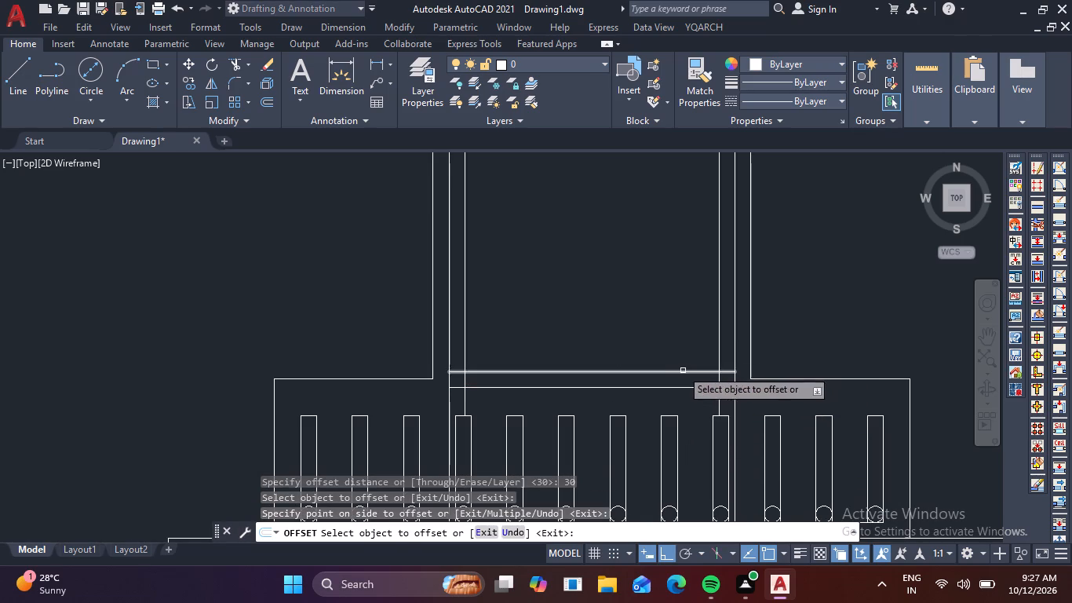
key(Escape)
Array-copy the pair of tie lines as 4 items fitted vertically up the column, from their lower-right end to just below the break line.
drag(698, 399, 684, 382)
click(610, 299)
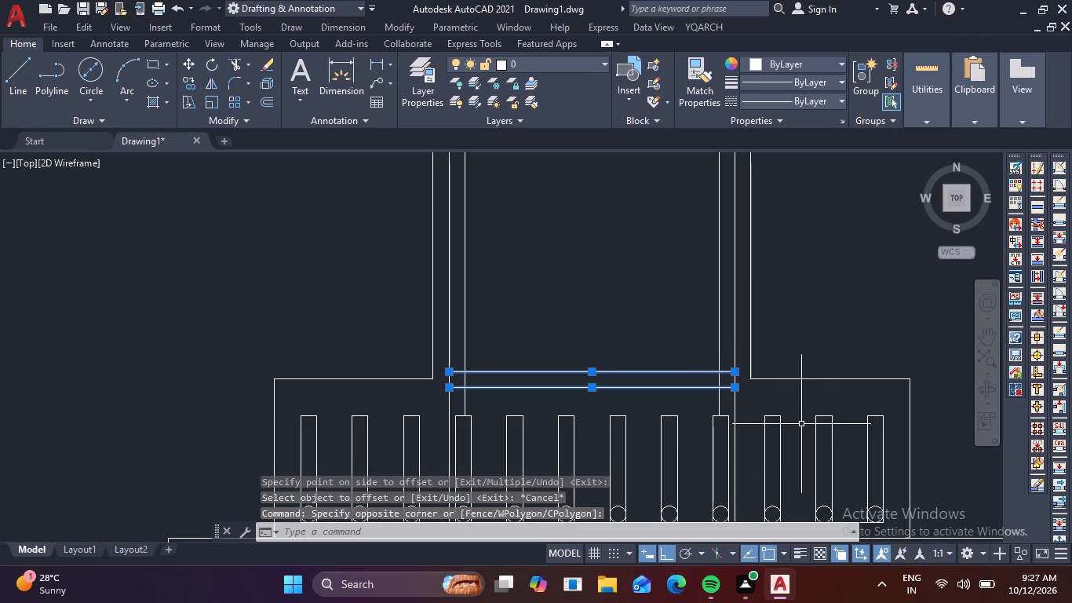
text(co)
key(space)
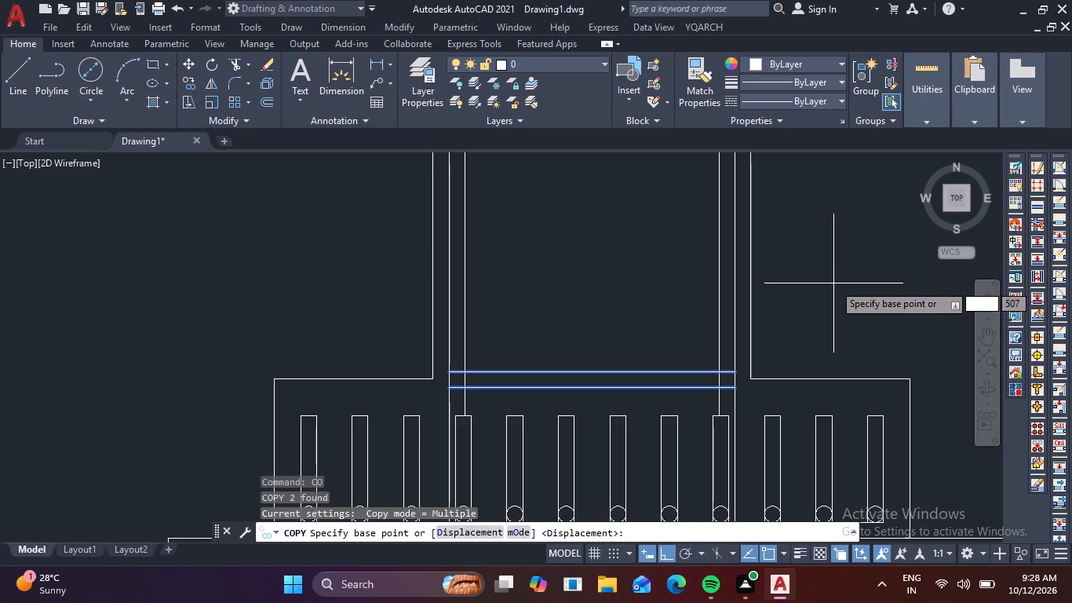
click(738, 387)
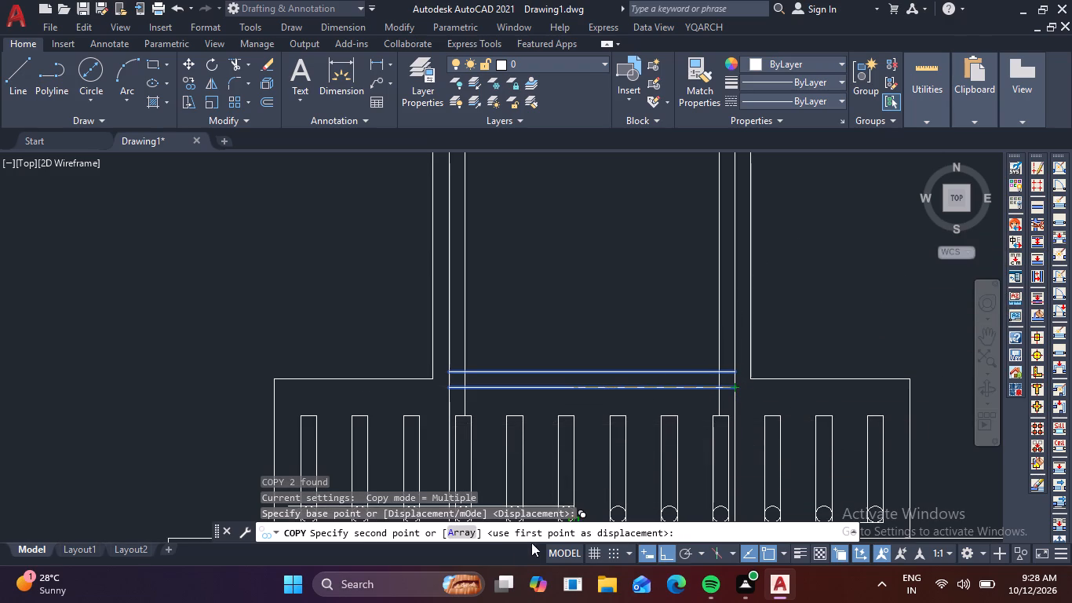
click(469, 537)
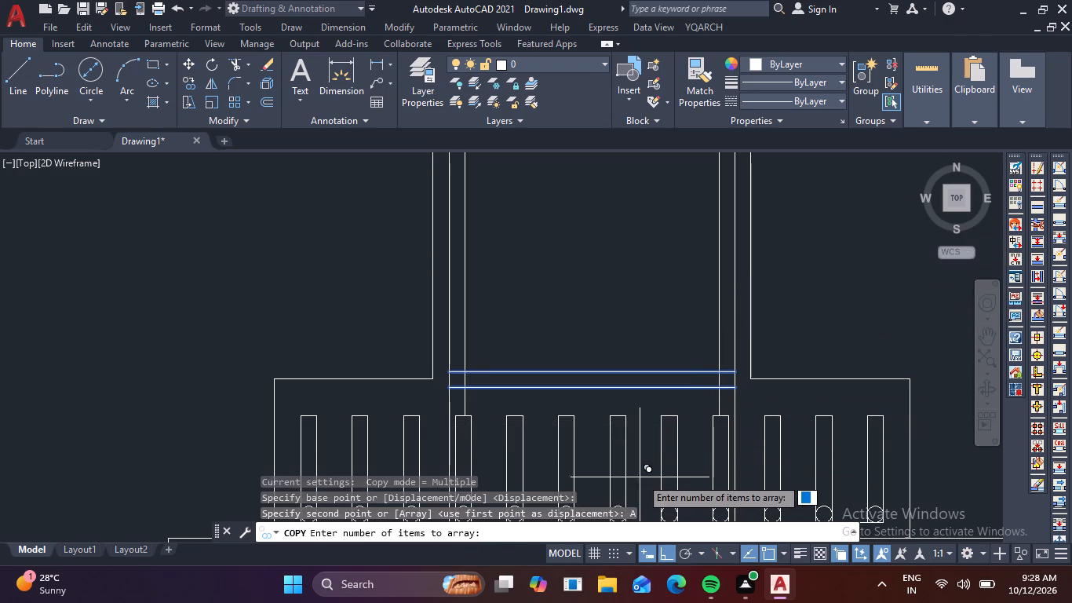
key(4)
key(space)
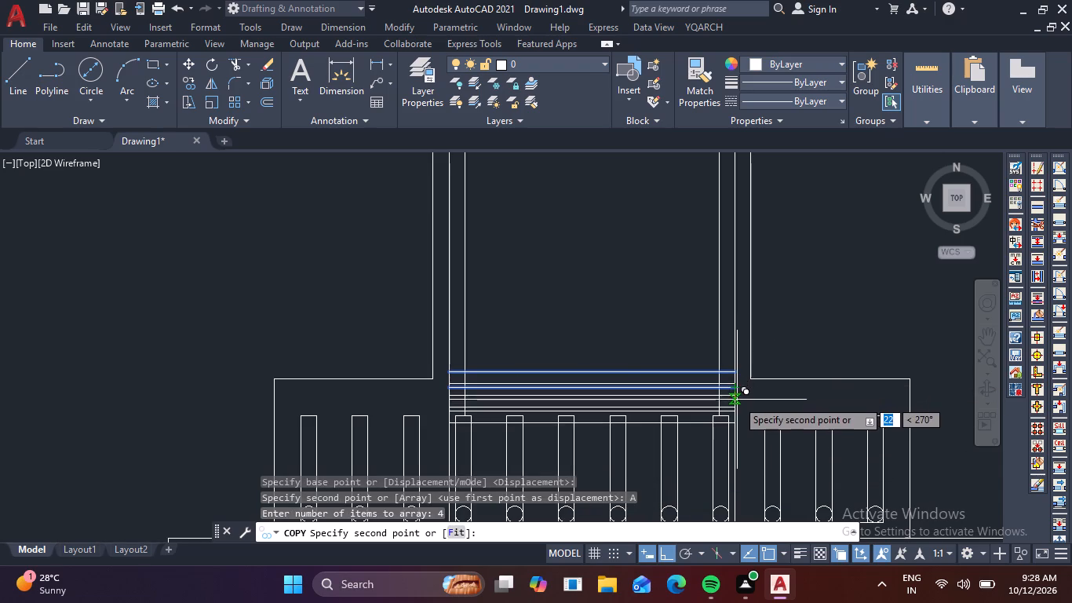
middle_drag(732, 298, 734, 326)
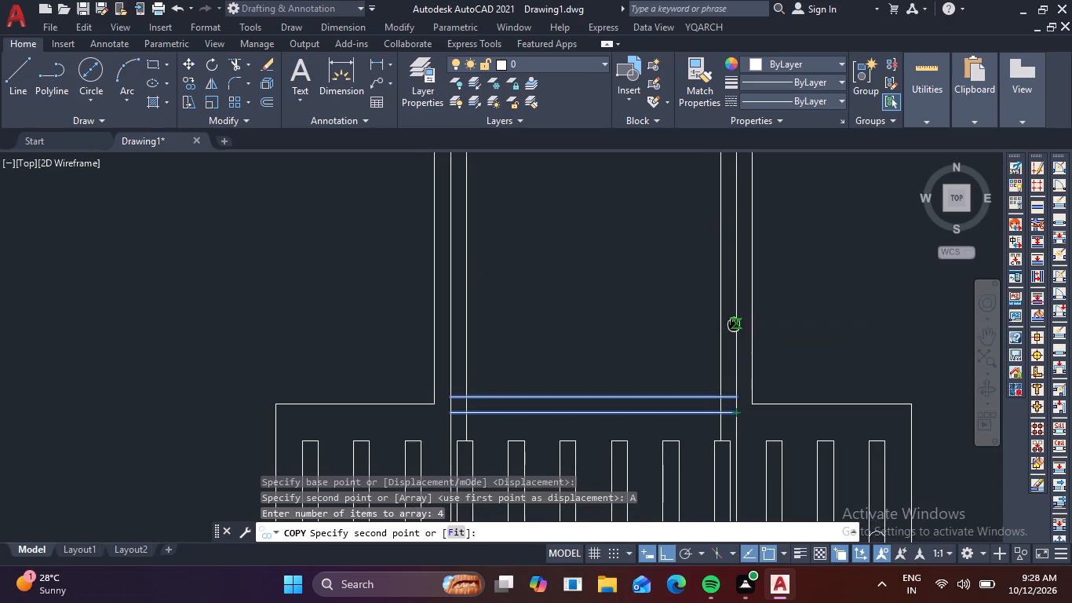
middle_drag(734, 326, 738, 336)
scroll(739, 338, down, 1)
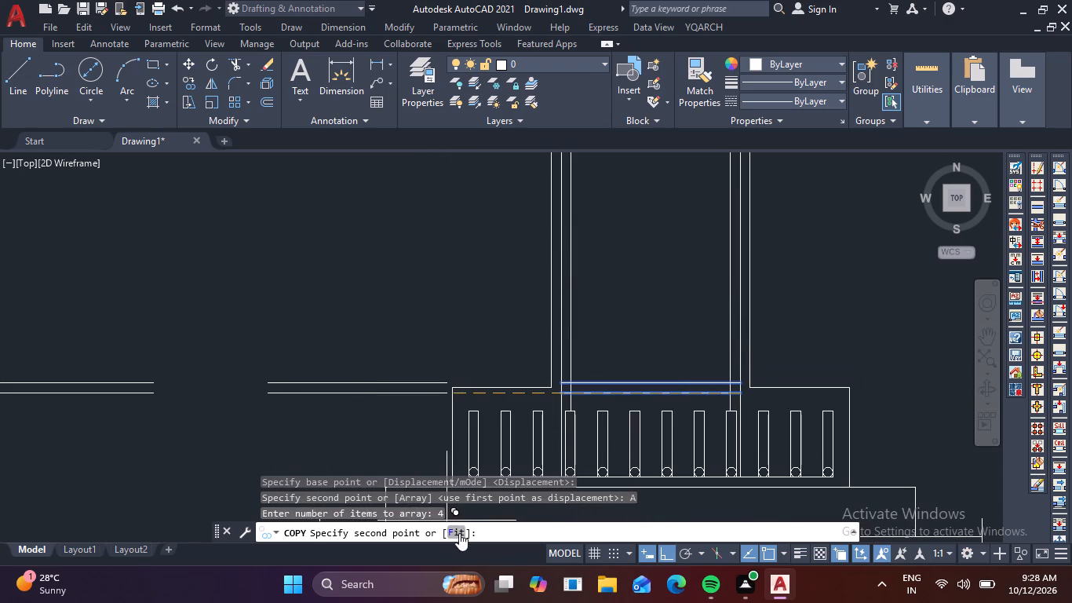
click(459, 533)
middle_drag(794, 252, 770, 345)
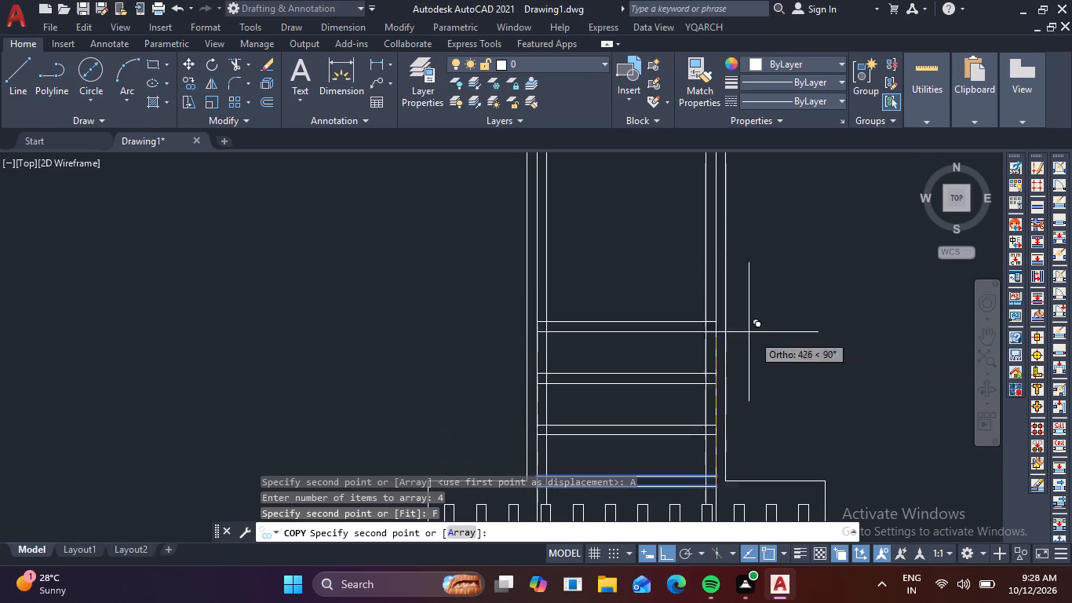
middle_drag(717, 221, 724, 371)
scroll(727, 368, down, 1)
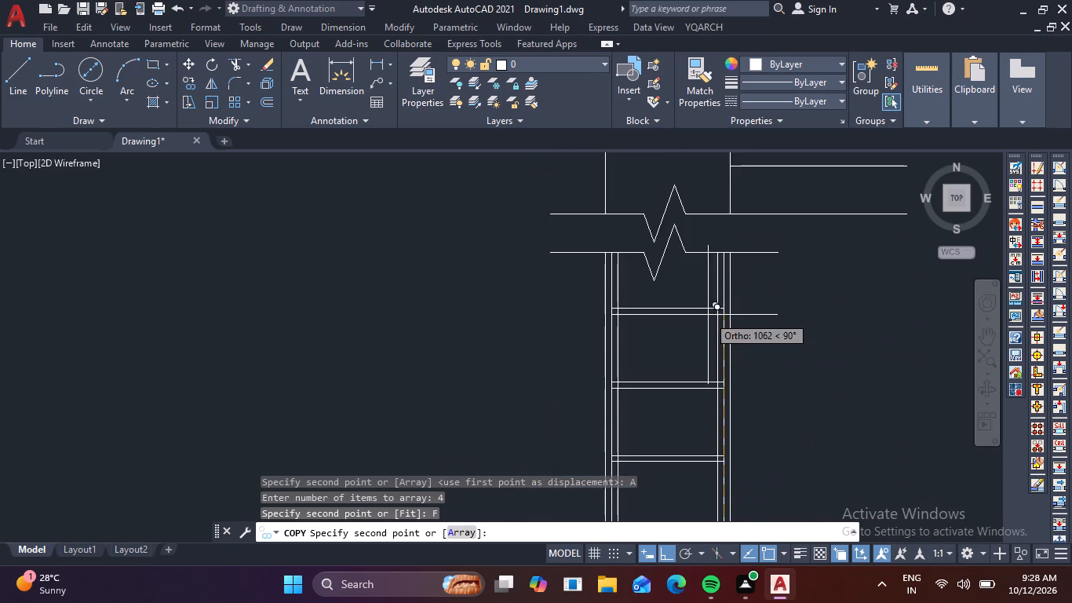
middle_drag(708, 315, 720, 272)
scroll(733, 269, up, 2)
scroll(735, 269, down, 1)
middle_drag(736, 268, 746, 252)
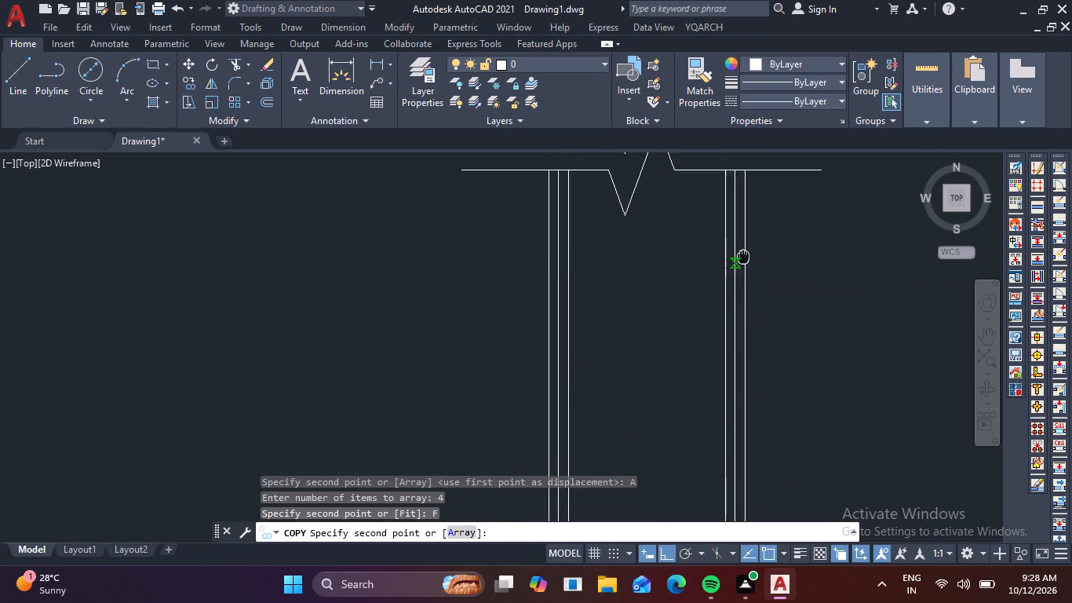
middle_drag(746, 252, 757, 224)
middle_click(758, 220)
scroll(775, 191, down, 1)
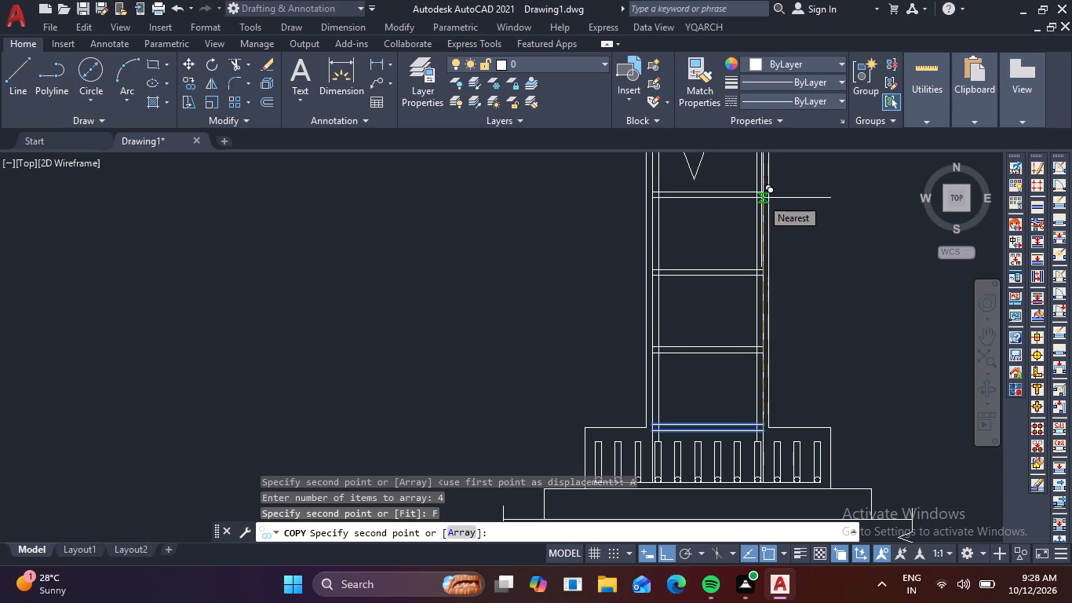
click(761, 198)
key(Escape)
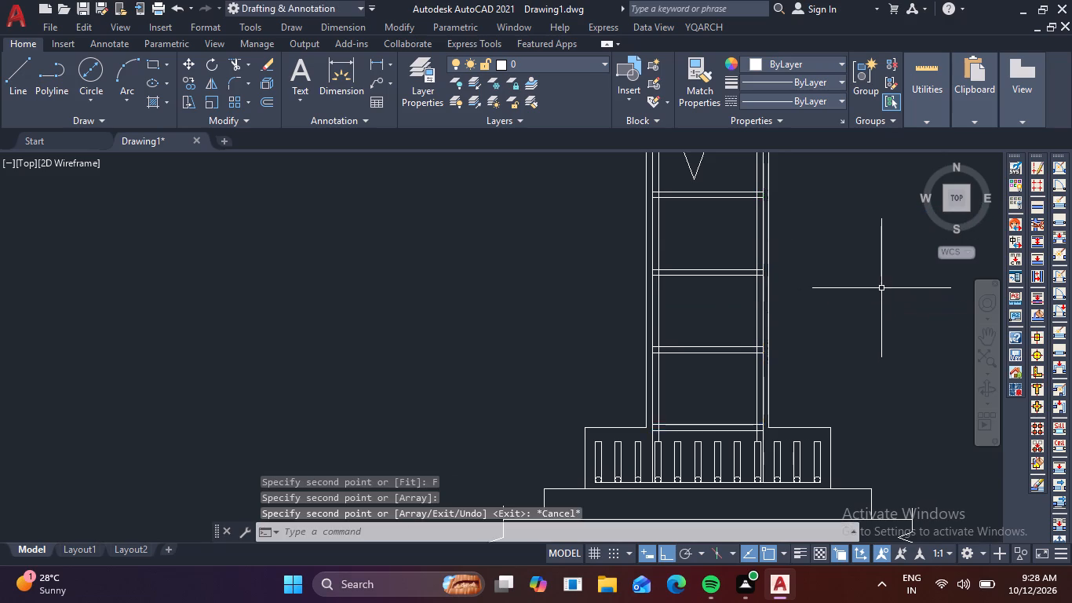
scroll(881, 288, down, 3)
middle_drag(886, 287, 655, 364)
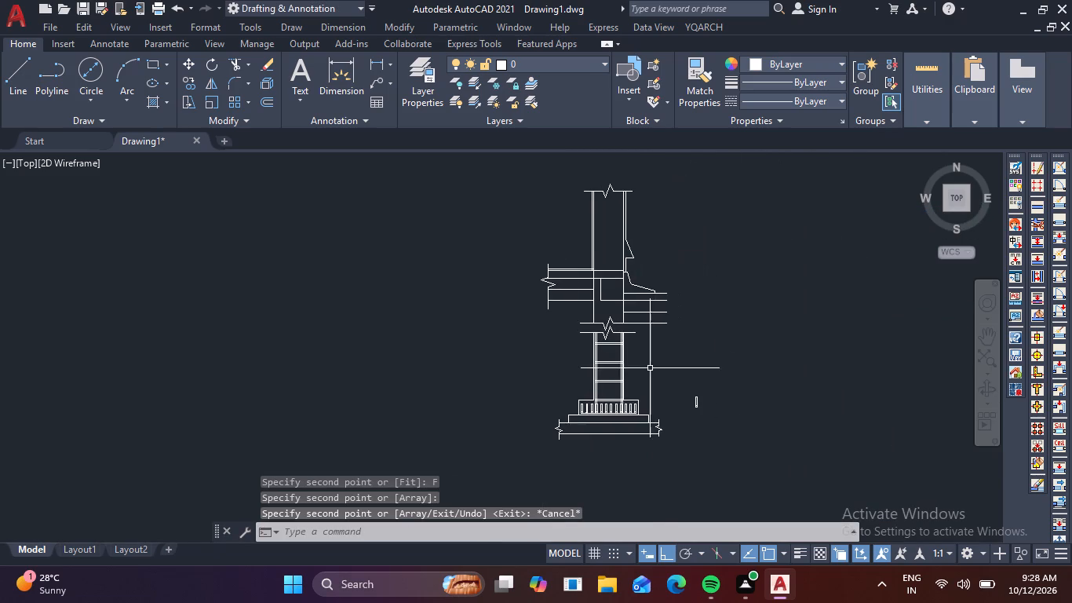
Copy the lower column's vertical bars and all its tie lines up into the upper column, from the lower break line to the upper one.
scroll(650, 369, up, 2)
middle_drag(656, 364, 714, 329)
scroll(620, 380, up, 3)
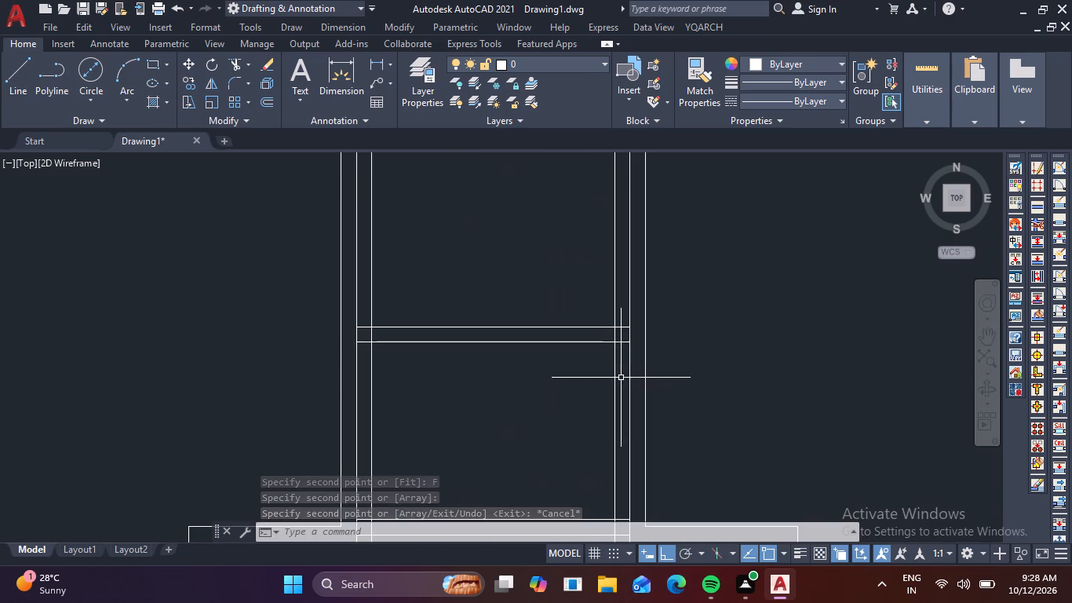
click(634, 390)
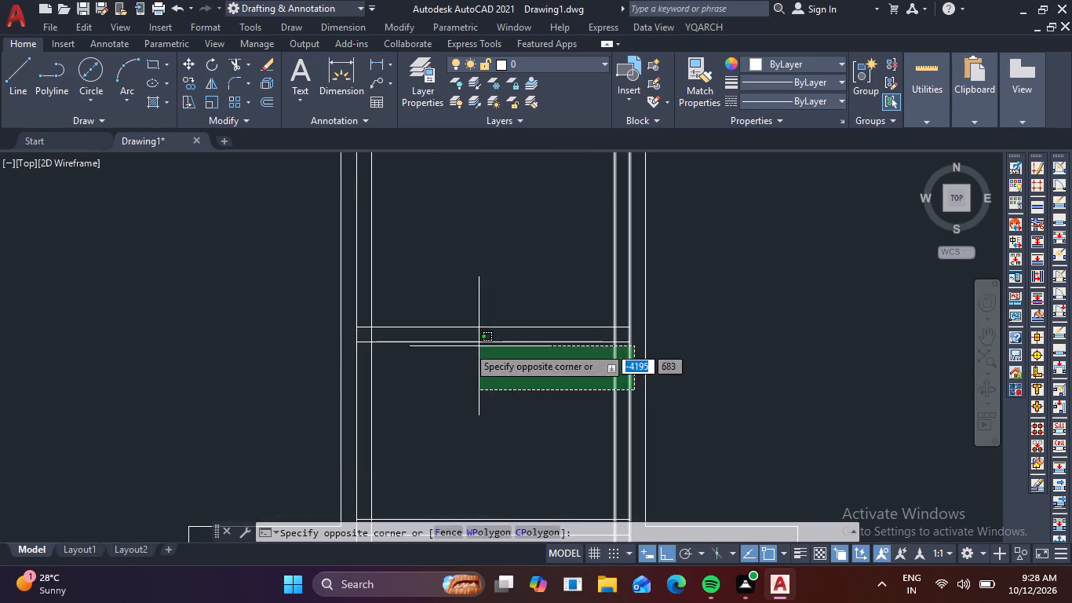
click(345, 315)
scroll(428, 324, down, 2)
middle_drag(450, 373, 469, 312)
scroll(475, 358, up, 2)
click(508, 345)
click(489, 300)
scroll(492, 290, down, 3)
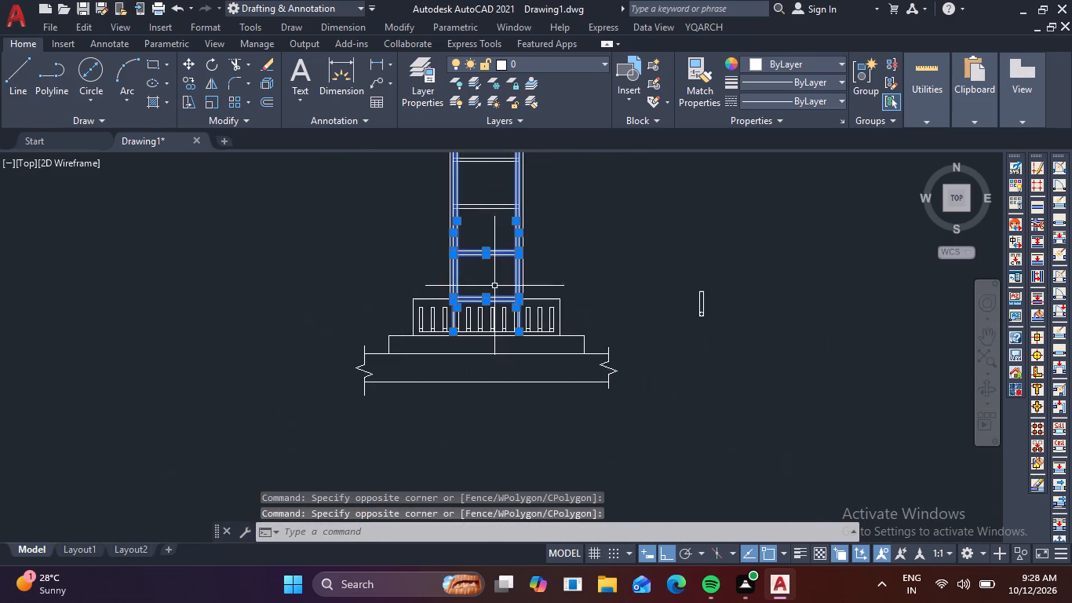
middle_drag(505, 269, 481, 383)
click(477, 345)
click(465, 321)
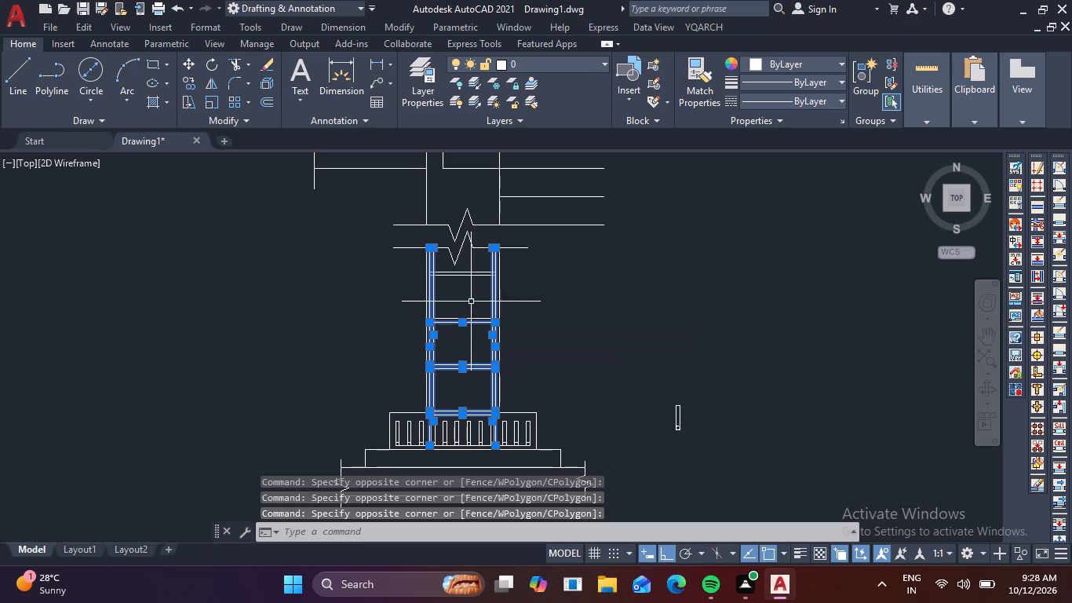
click(478, 283)
click(472, 266)
text(co)
key(space)
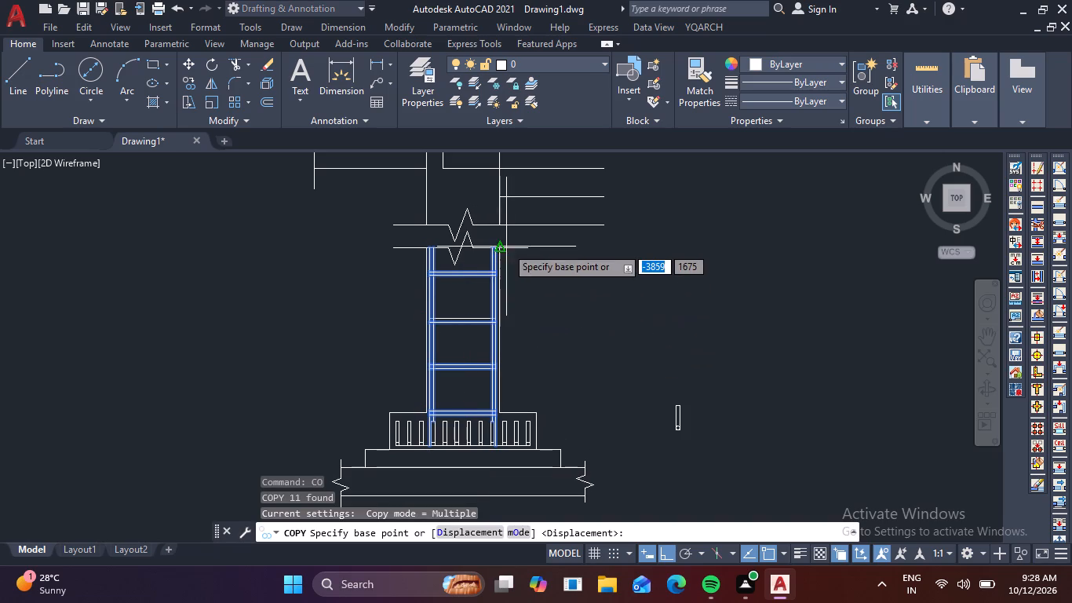
click(492, 247)
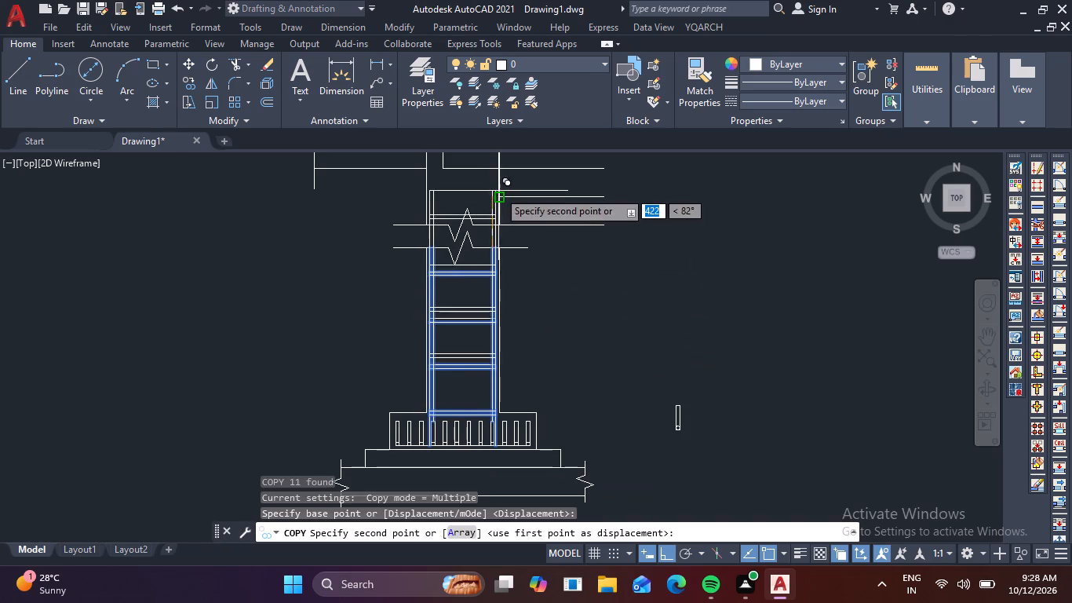
middle_drag(498, 191, 482, 343)
scroll(480, 345, down, 1)
scroll(469, 165, up, 2)
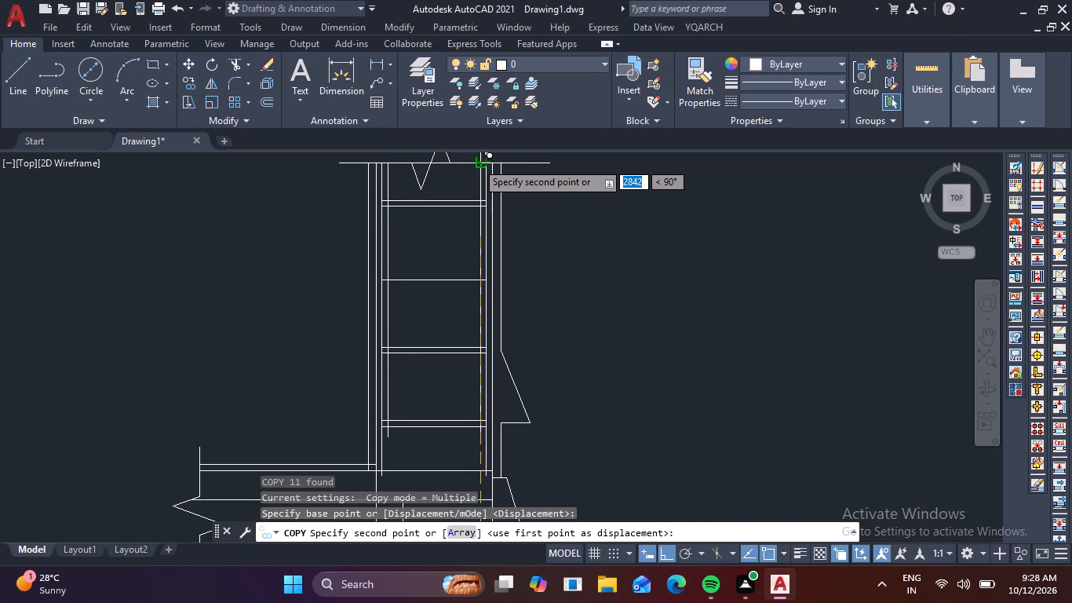
click(476, 162)
key(Escape)
Extend the two inner bar lines of the upper column down to the horizontal floor line at its base.
scroll(440, 308, down, 1)
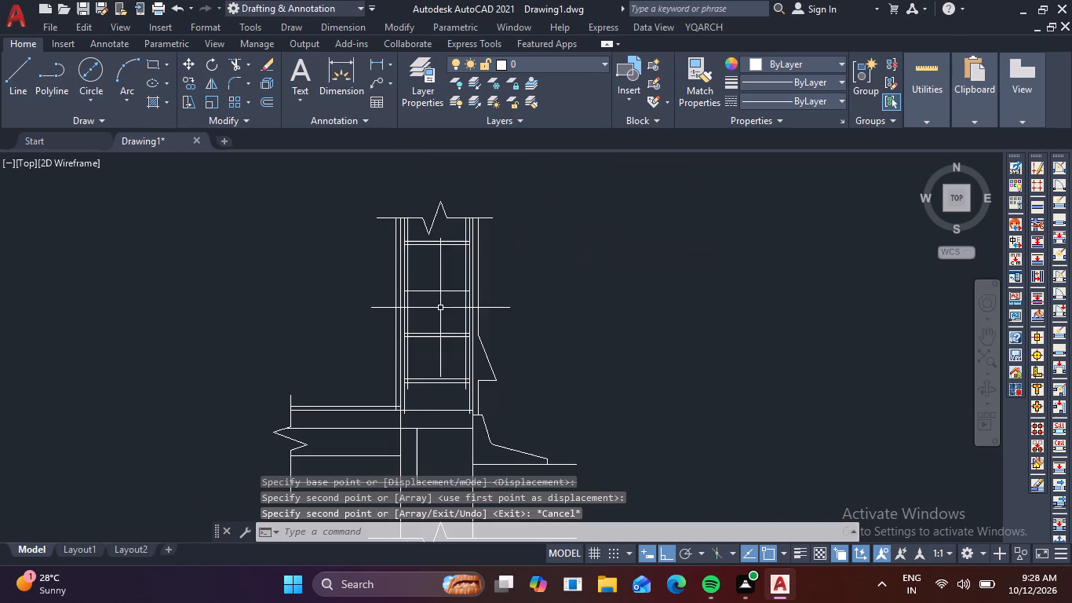
middle_drag(439, 334, 485, 261)
scroll(432, 346, up, 2)
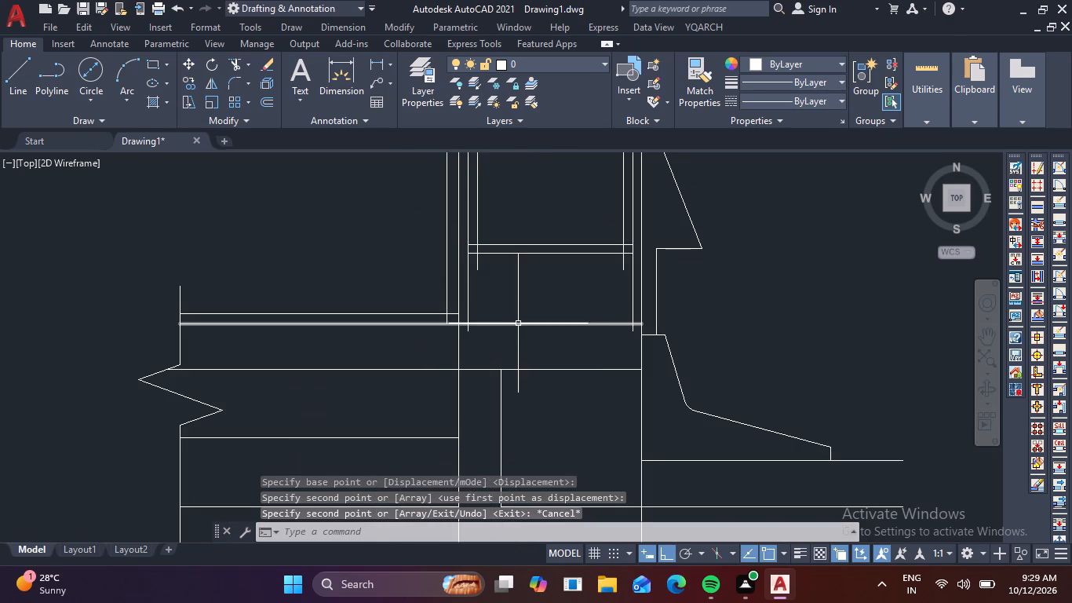
scroll(482, 345, up, 2)
scroll(488, 347, down, 2)
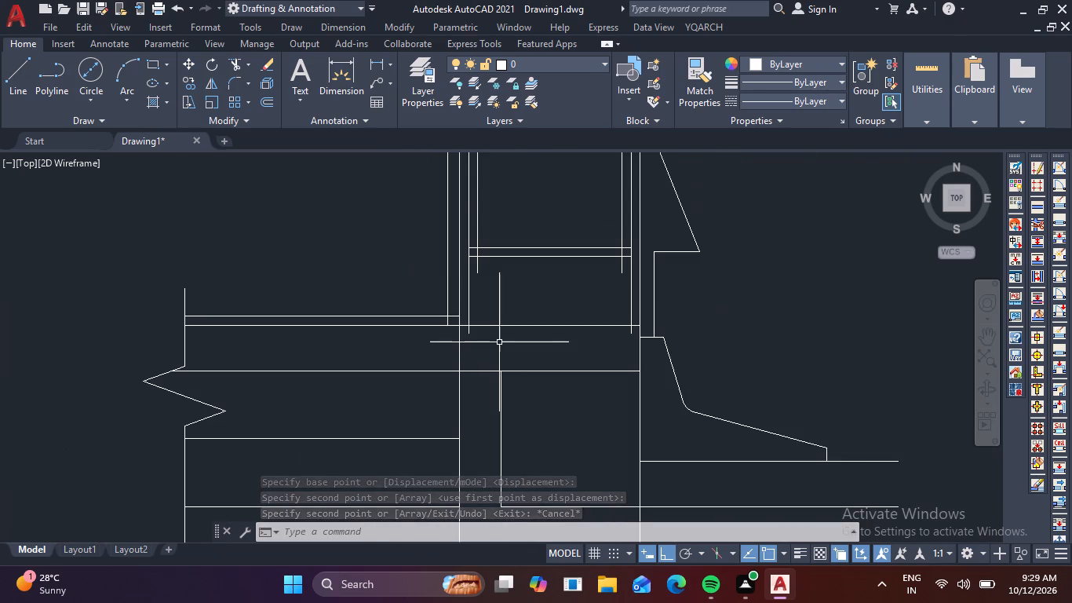
key(e)
key(x)
key(space)
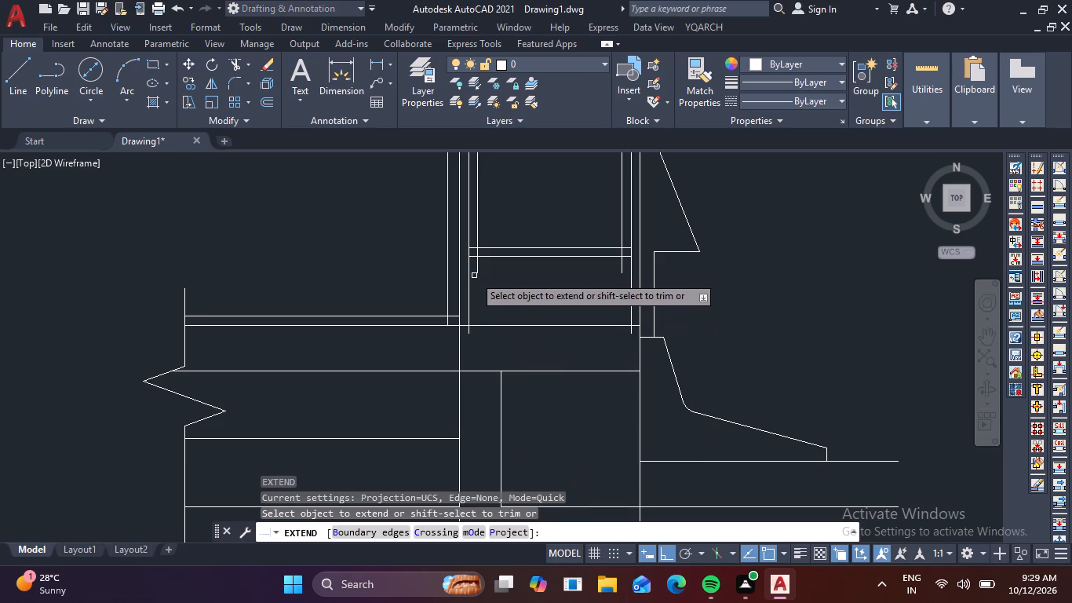
click(479, 266)
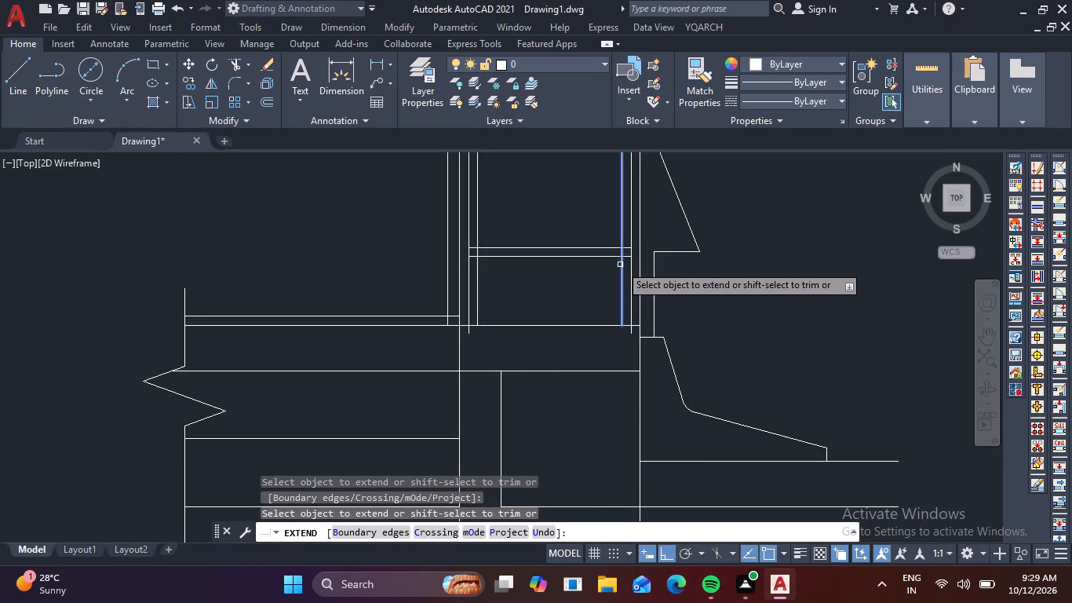
click(620, 265)
key(Escape)
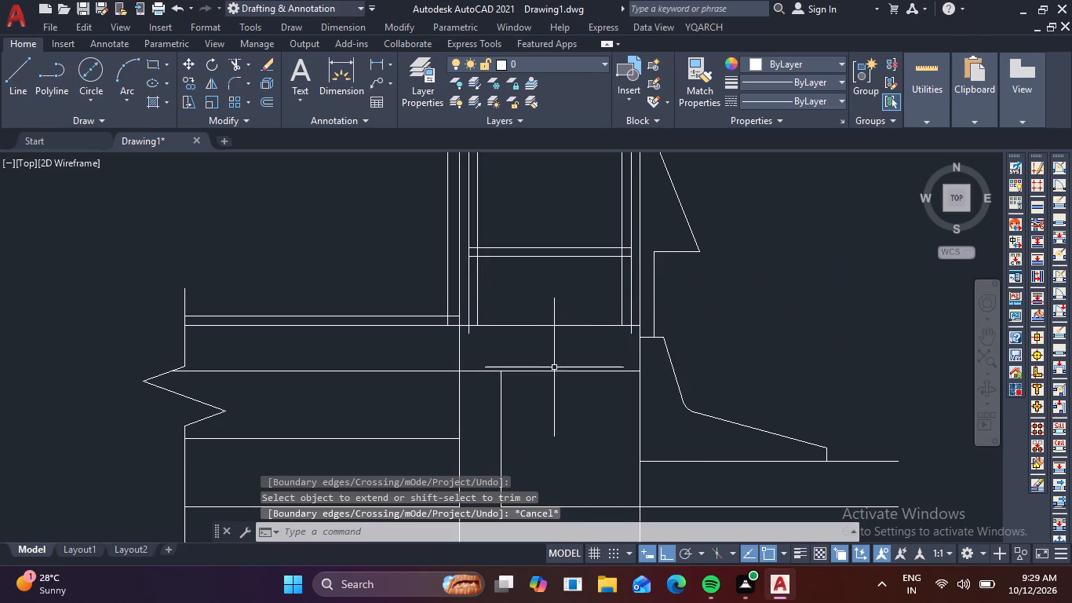
Trim the ends of the two outer bar lines that project below the floor line at the upper column's base.
key(t)
key(r)
key(space)
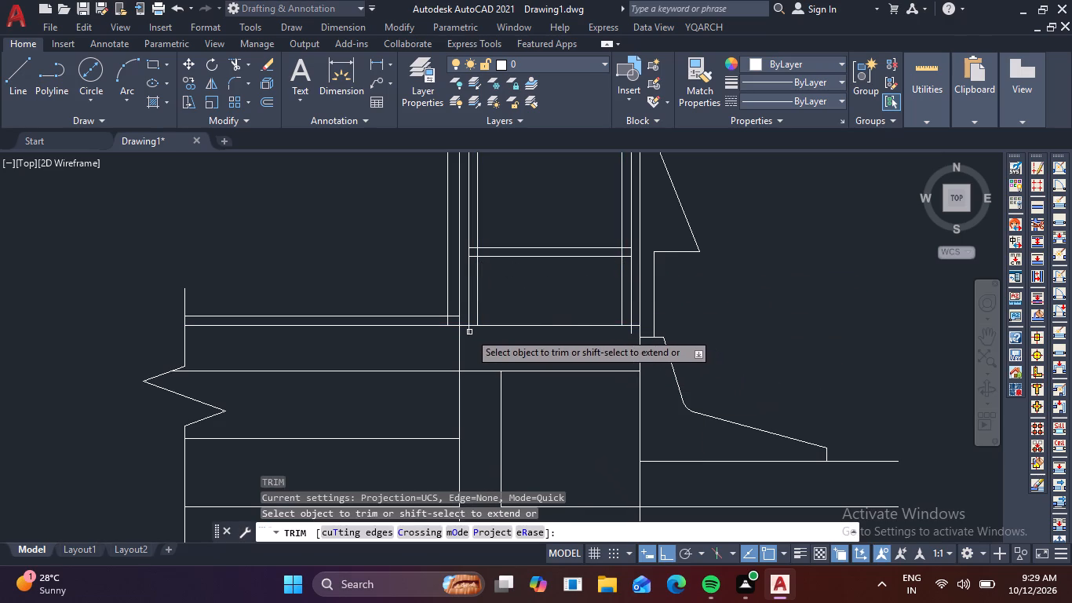
click(468, 331)
click(633, 333)
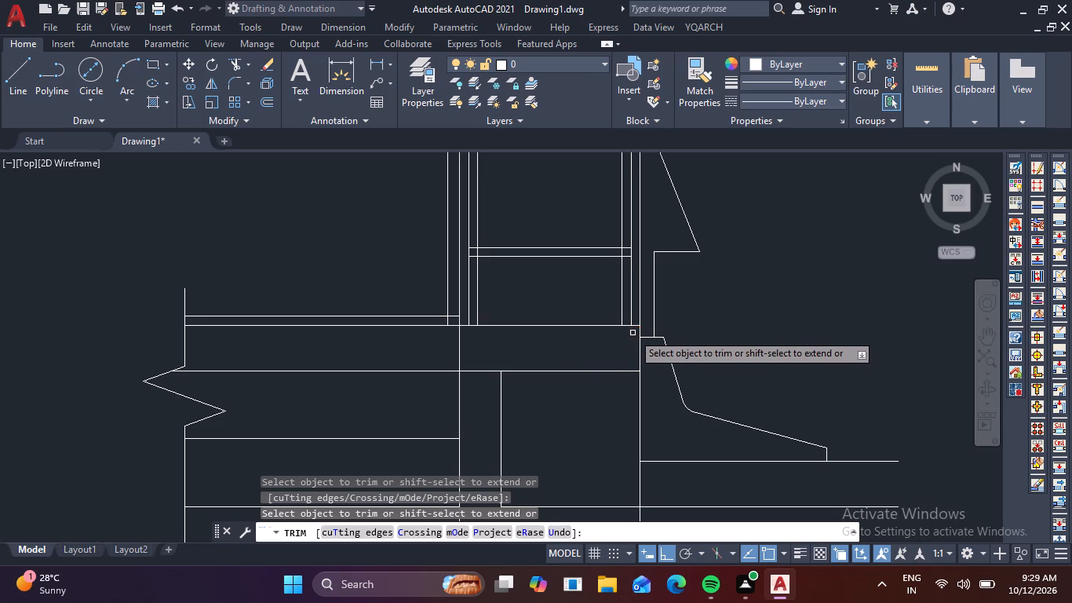
key(Escape)
Copy the upper column's bars and ties straight down so their top ends start at the floor line, running through the beam zone.
scroll(552, 325, down, 1)
middle_drag(563, 295, 556, 339)
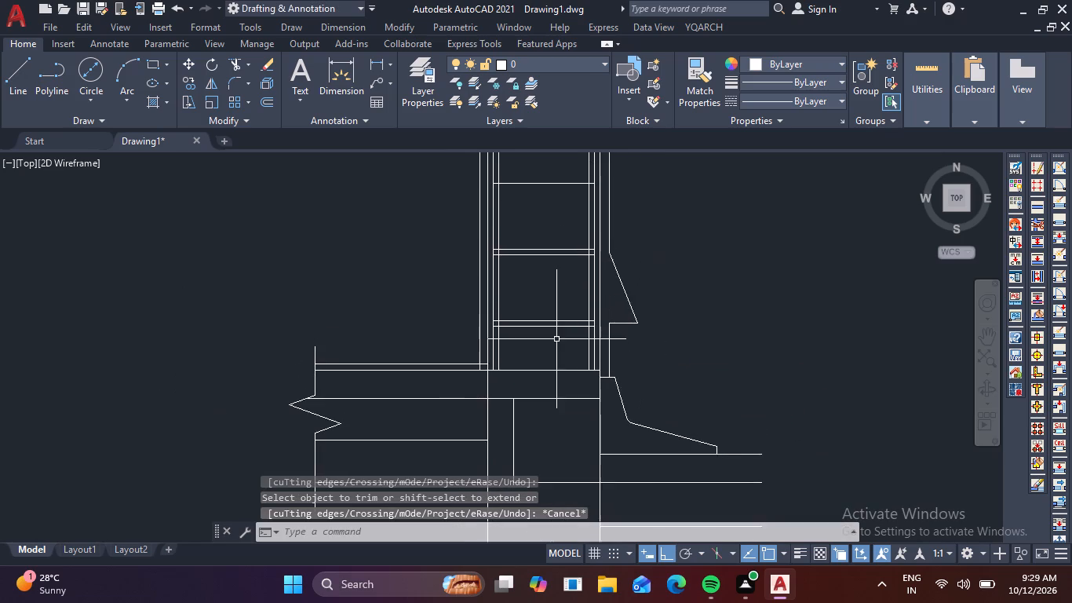
scroll(556, 340, down, 1)
scroll(645, 344, down, 1)
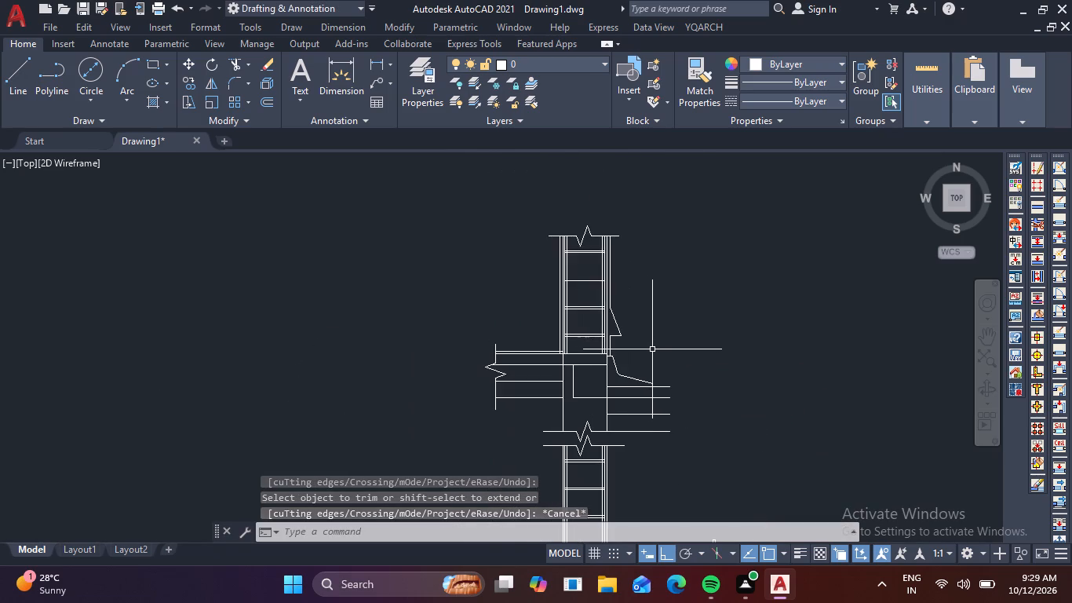
scroll(652, 349, up, 1)
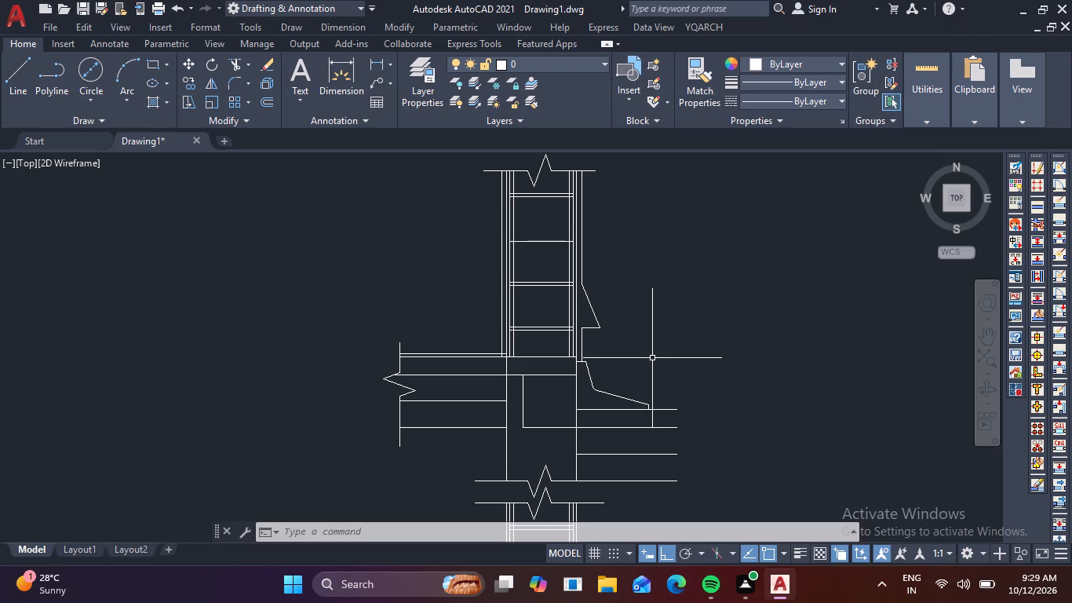
scroll(571, 352, up, 3)
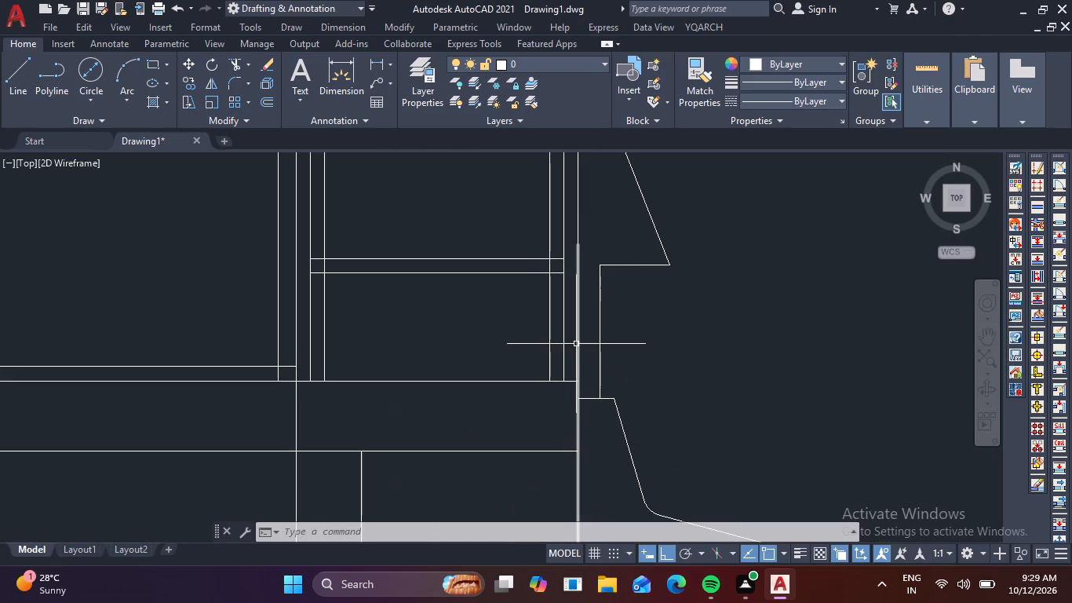
click(570, 331)
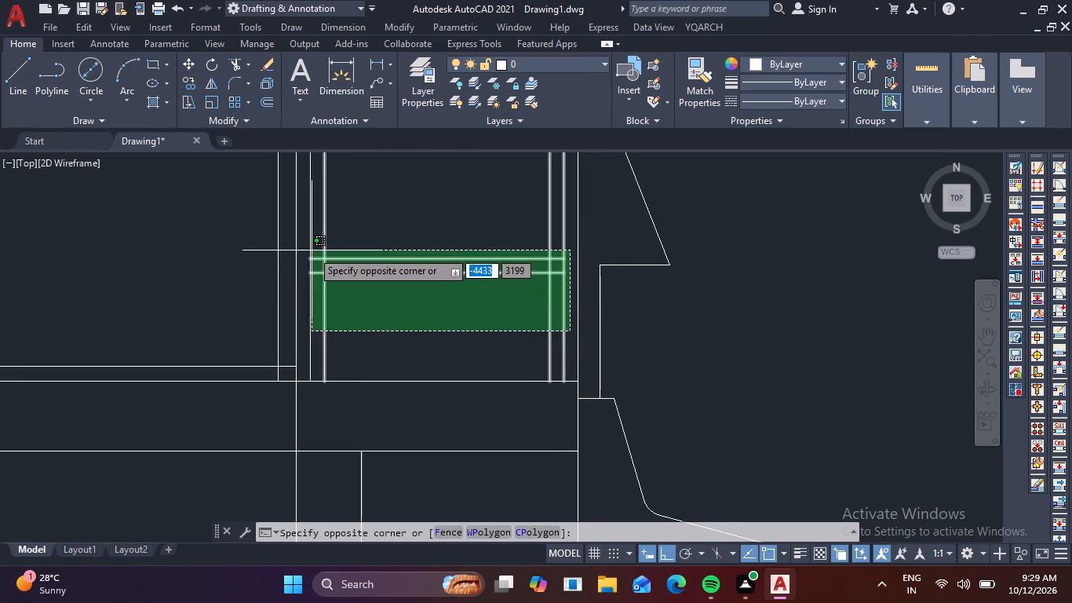
click(306, 239)
scroll(389, 229, down, 1)
middle_drag(414, 221, 382, 398)
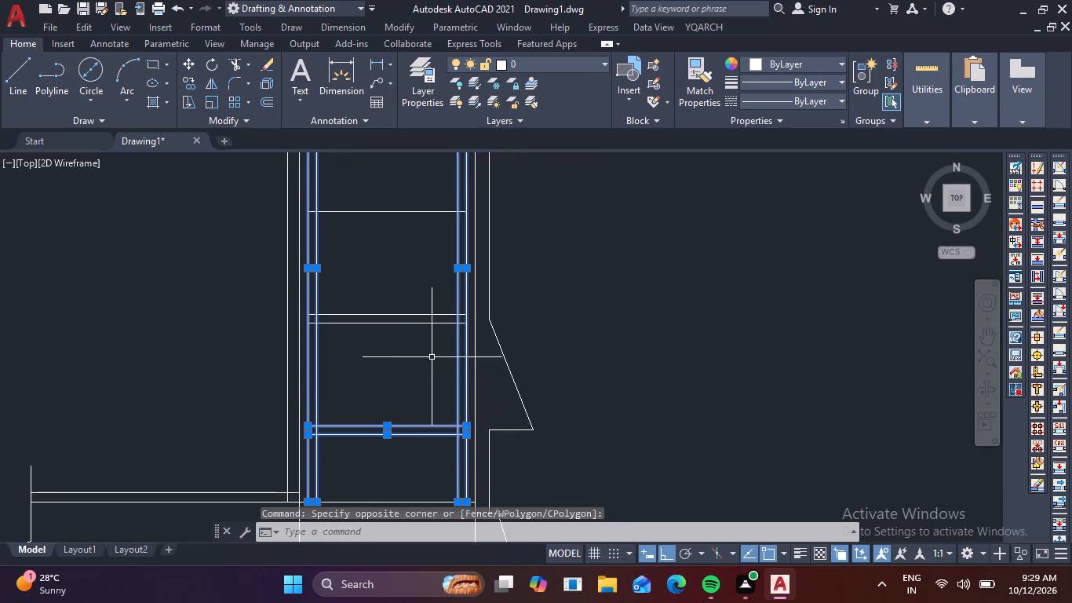
drag(434, 356, 417, 327)
click(383, 254)
scroll(383, 253, down, 2)
click(397, 250)
click(392, 220)
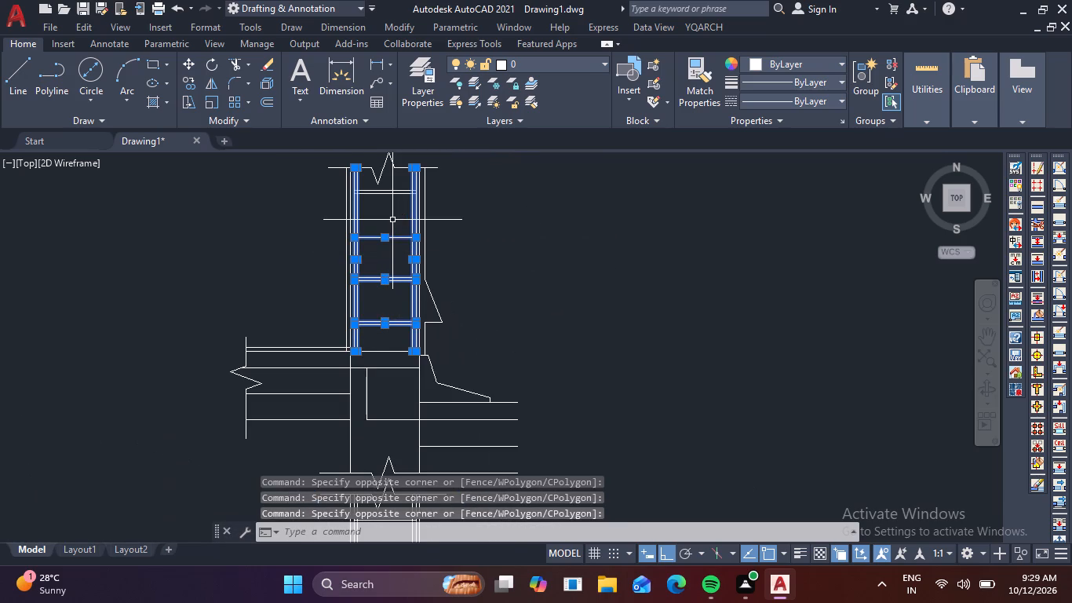
middle_drag(392, 220, 399, 245)
click(404, 228)
click(399, 203)
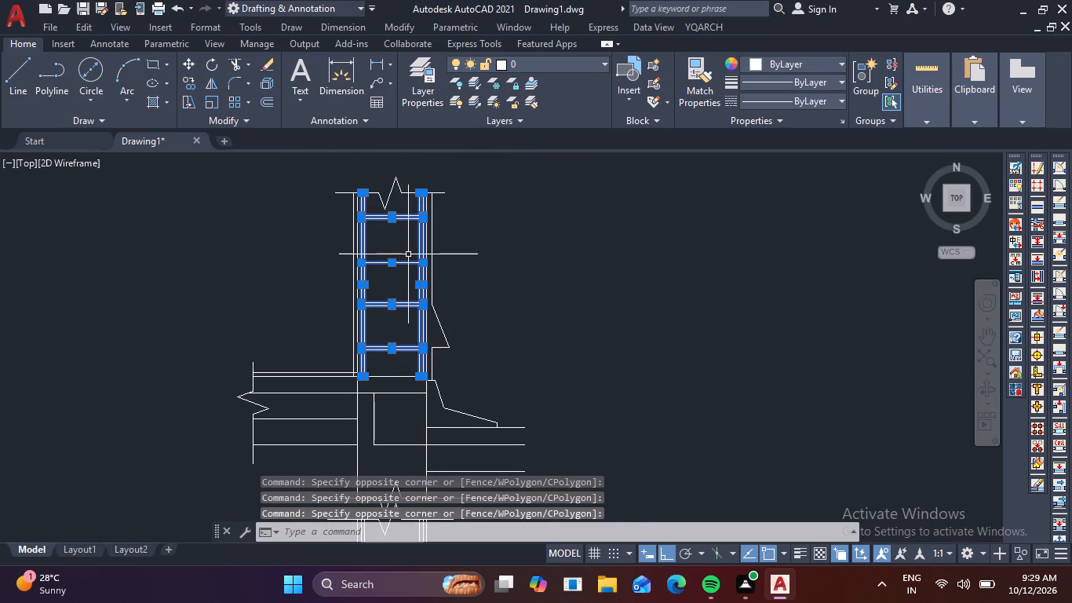
text(co)
key(space)
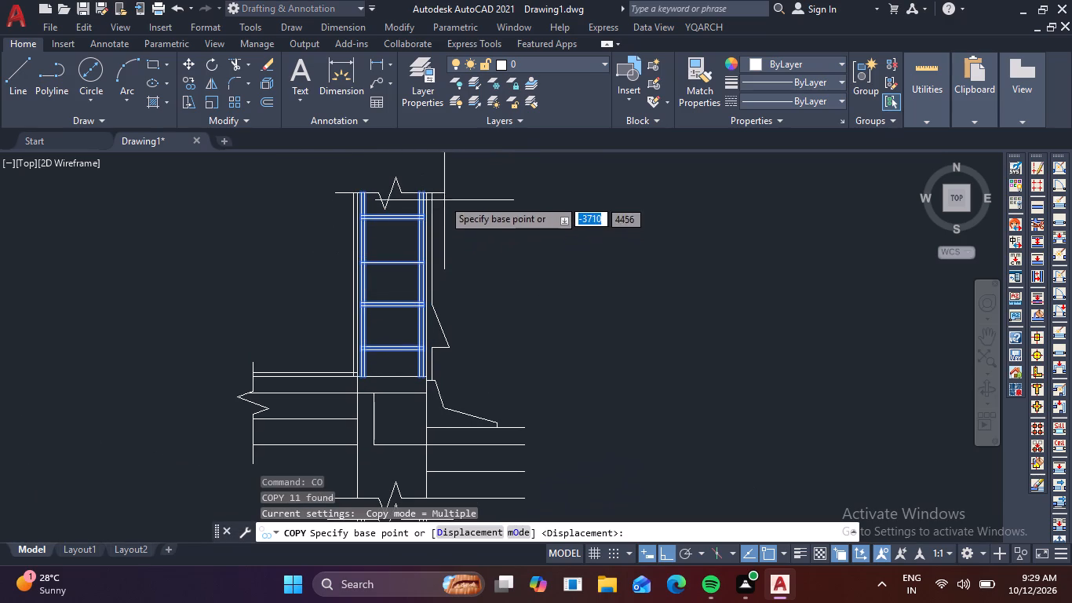
click(421, 191)
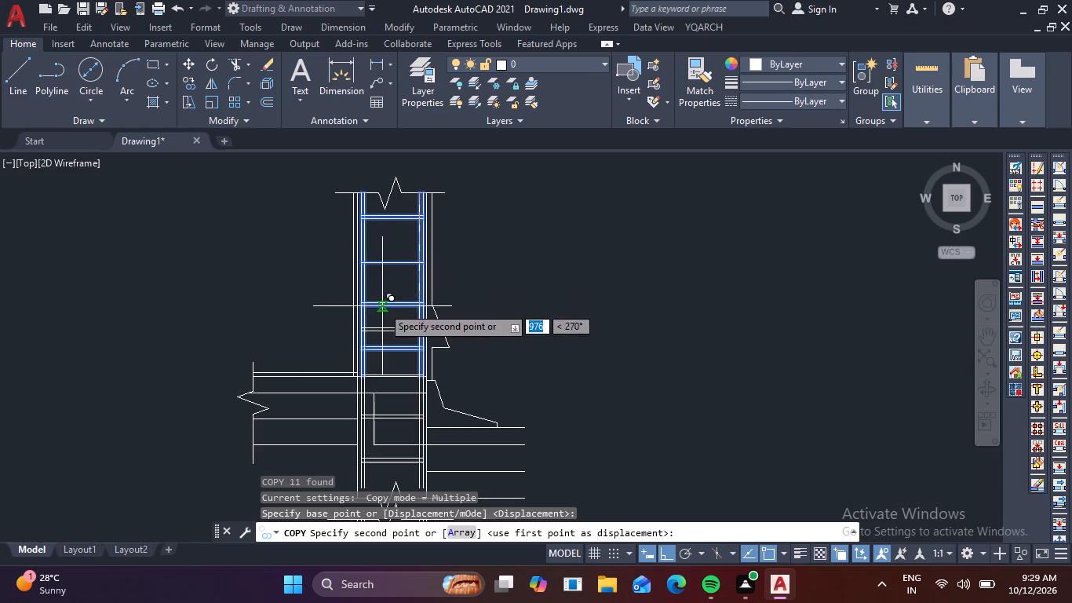
scroll(382, 313, down, 2)
middle_drag(397, 332, 417, 269)
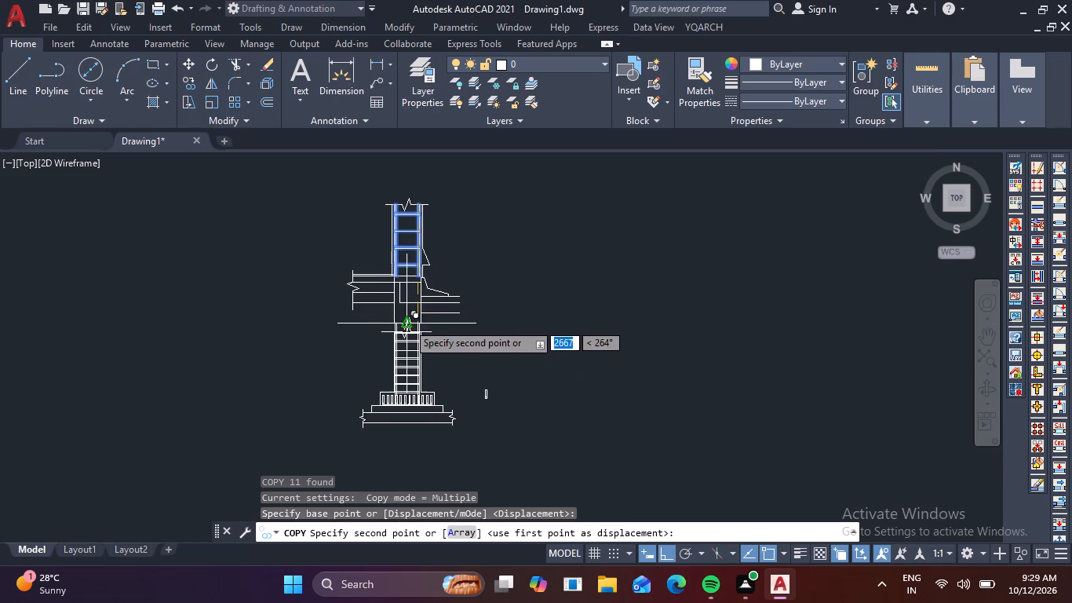
scroll(419, 306, up, 4)
middle_drag(410, 272, 465, 364)
scroll(467, 364, down, 2)
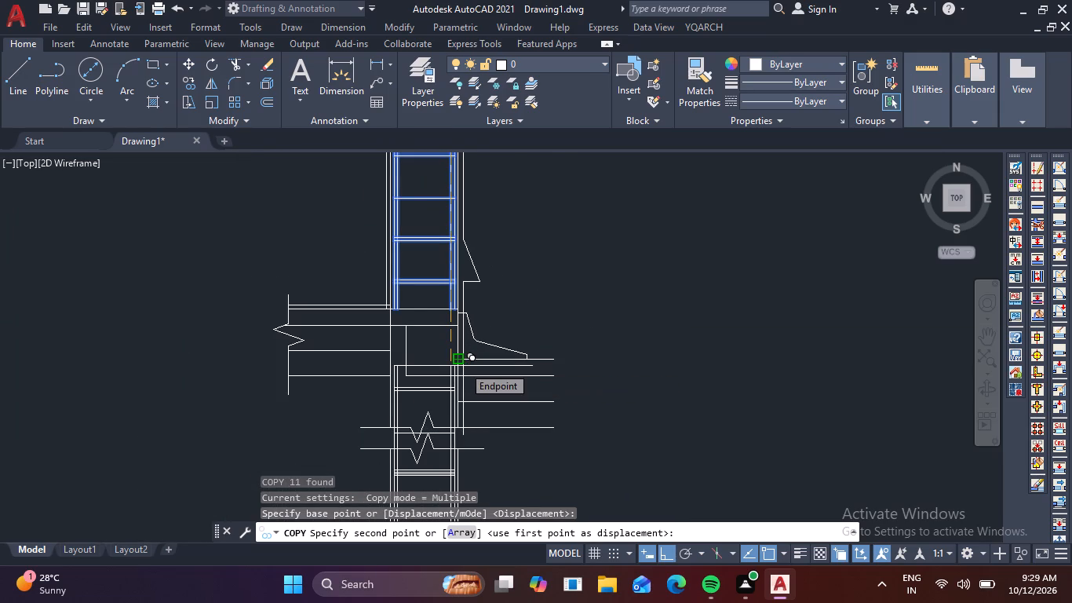
click(448, 311)
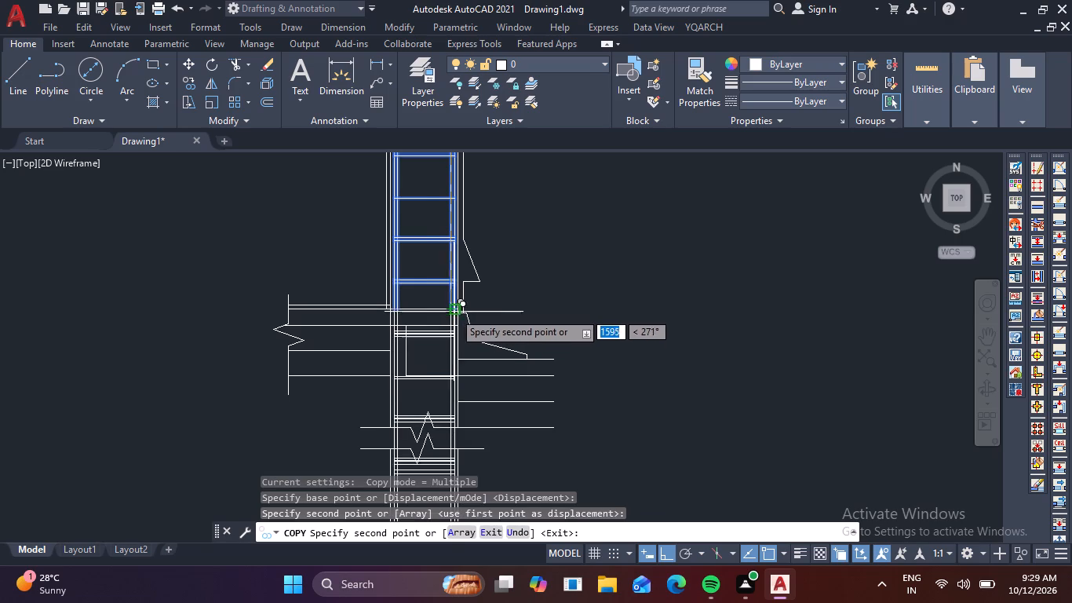
key(Escape)
Erase the four vertical bar lines and the lowest pair of tie lines in the upper column above the floor line.
scroll(450, 303, up, 3)
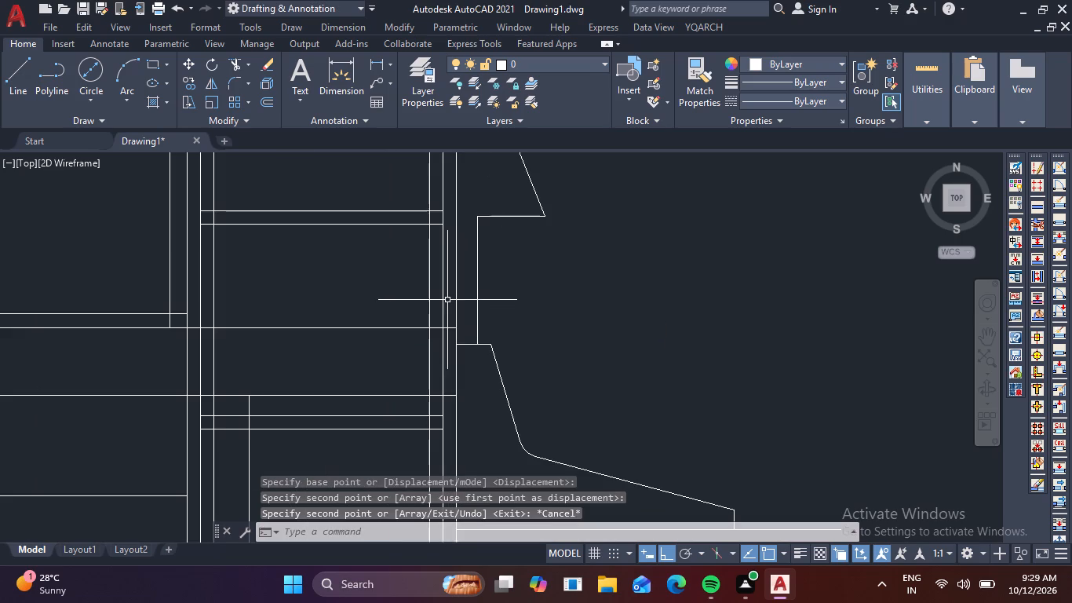
click(448, 300)
click(195, 199)
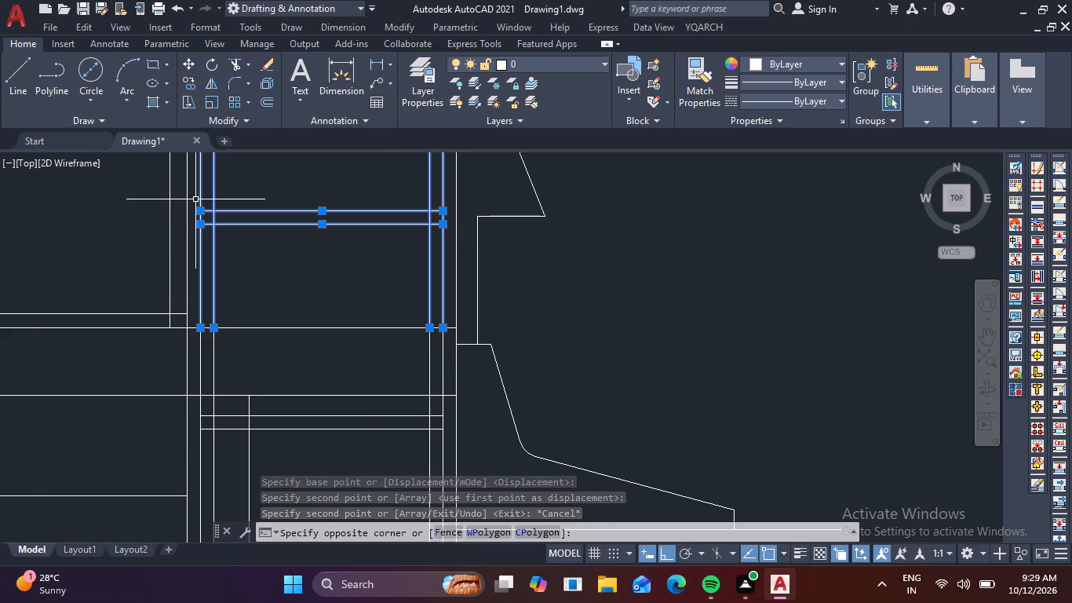
key(Delete)
Erase the remaining tie lines inside the upper column above the floor line.
scroll(232, 225, down, 2)
middle_drag(302, 234, 298, 263)
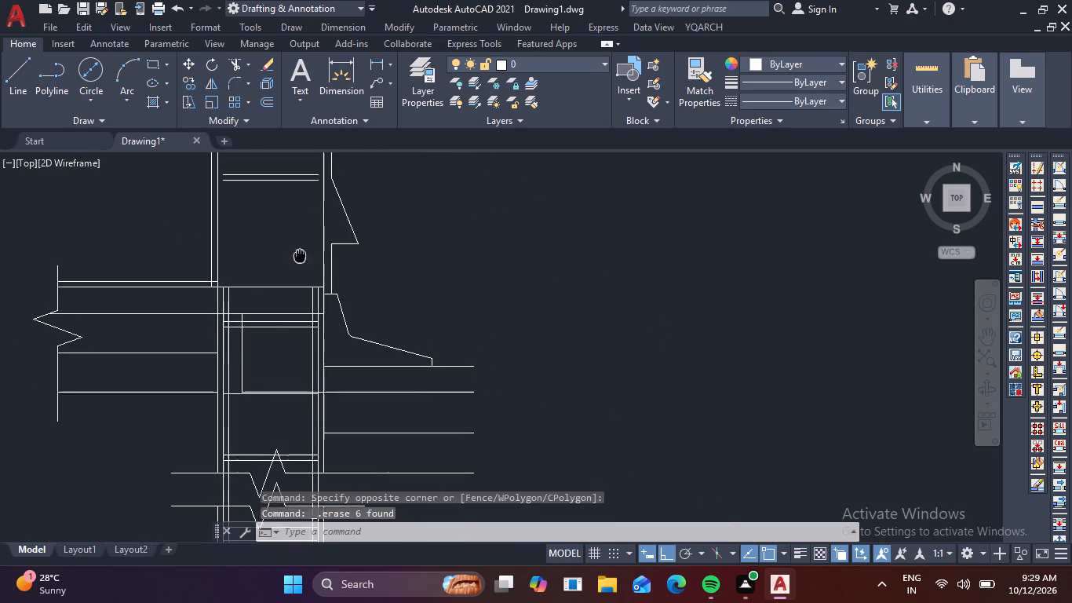
middle_drag(298, 263, 292, 349)
drag(291, 307, 283, 277)
click(265, 247)
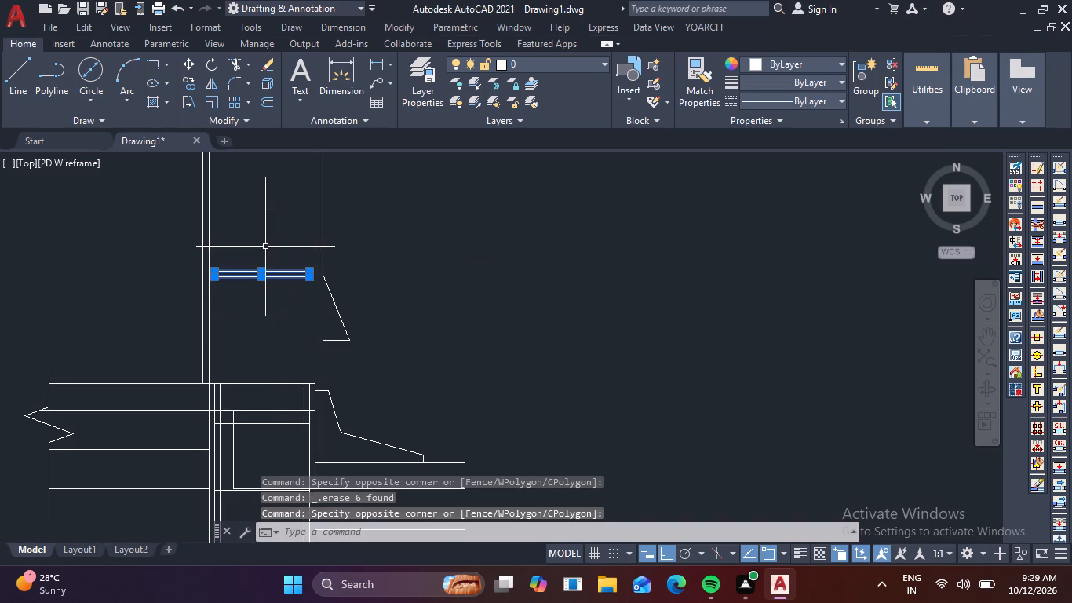
middle_drag(266, 247, 283, 302)
drag(286, 295, 286, 272)
click(272, 249)
middle_drag(277, 244, 309, 291)
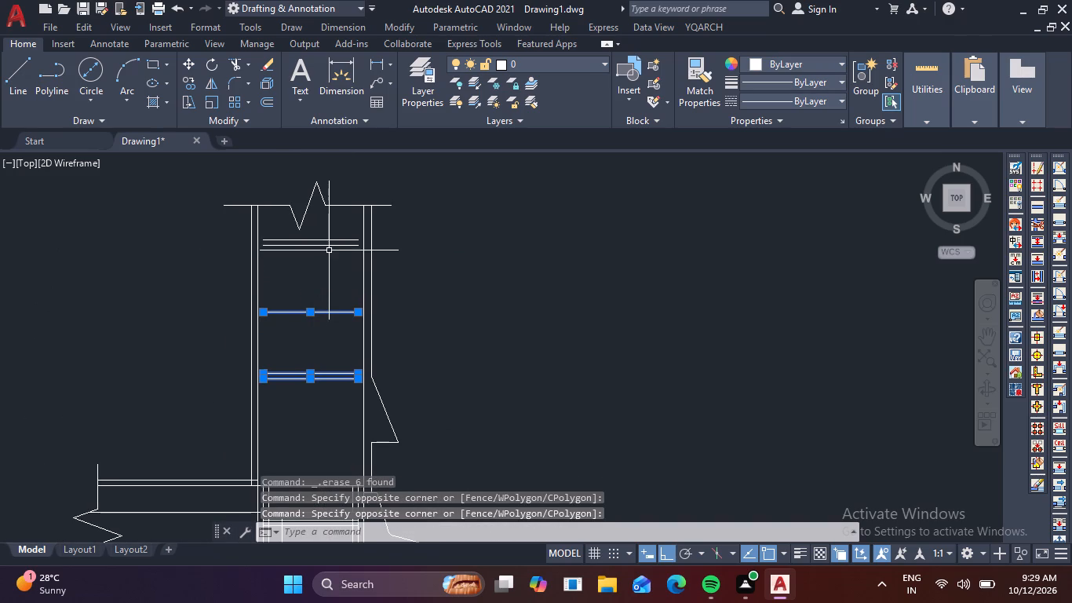
click(345, 255)
click(328, 227)
key(Delete)
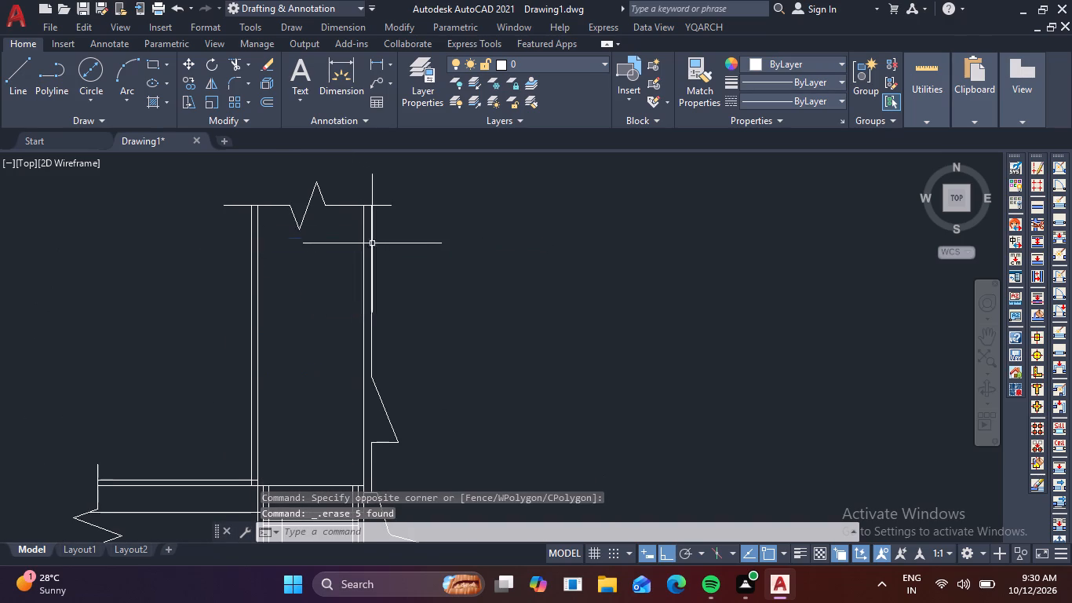
Erase the break line at the top of the upper column.
click(319, 214)
click(308, 195)
key(Delete)
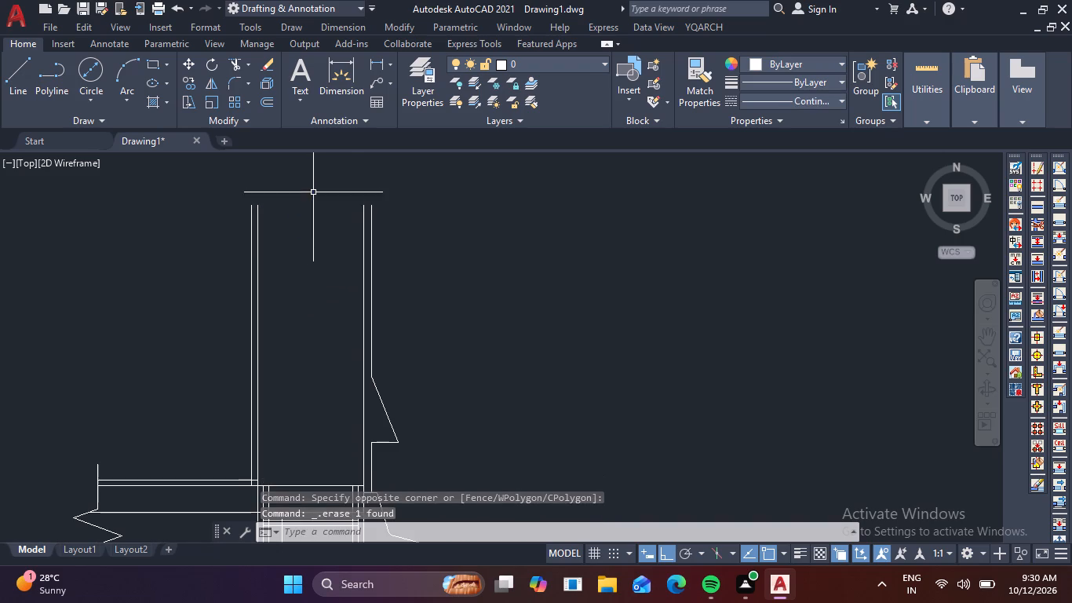
Erase the two vertical lines forming the left edge of the upper column above the floor line.
scroll(306, 235, down, 1)
click(294, 304)
click(256, 285)
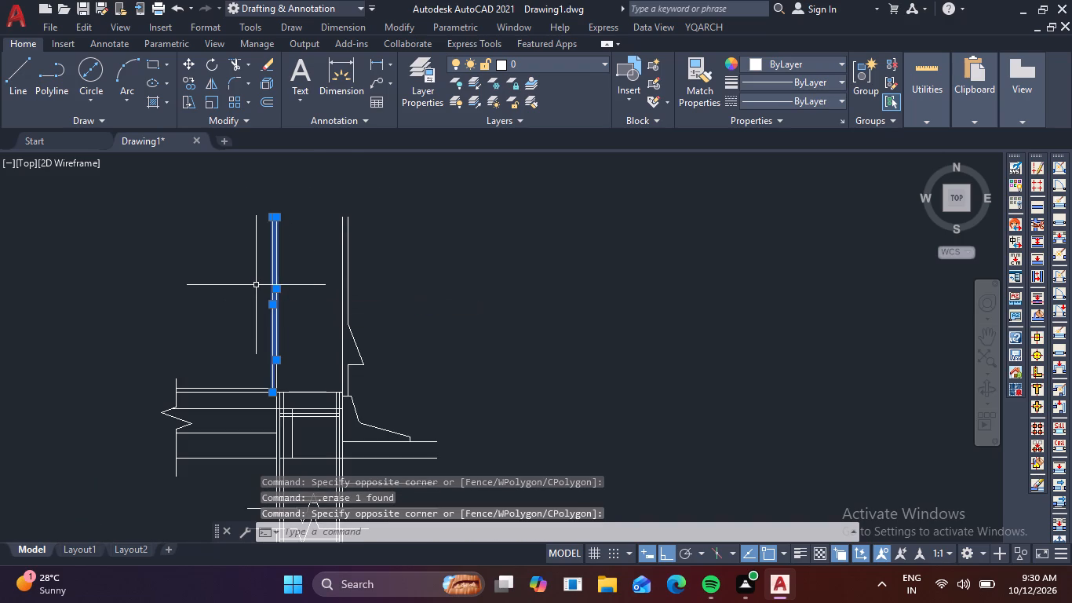
key(Delete)
Trim away the column bar lines in the gap between the two break lines on both sides of the column.
scroll(289, 308, down, 1)
scroll(299, 365, up, 3)
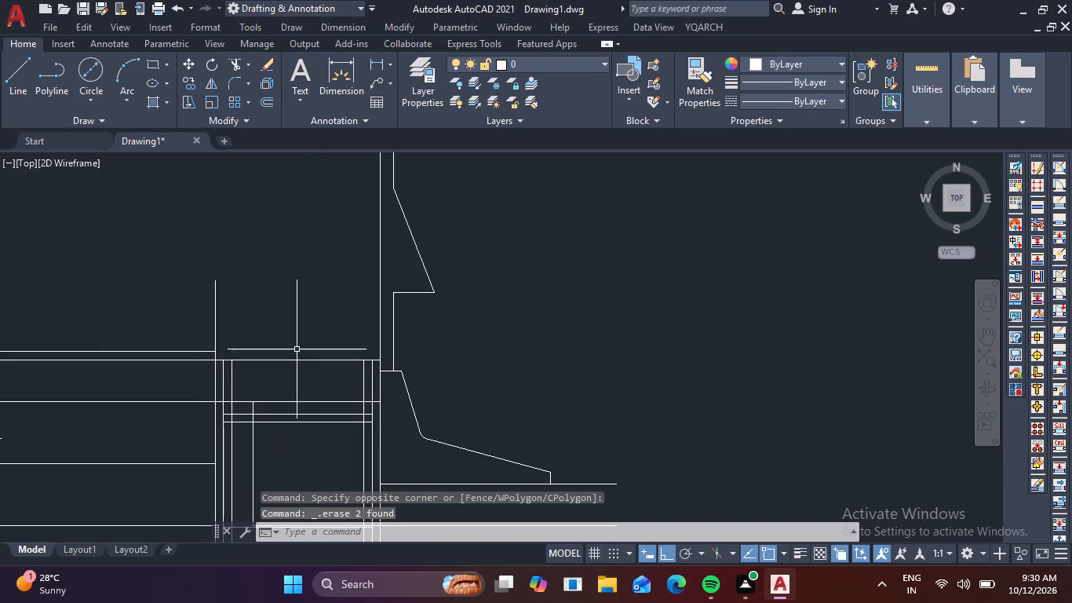
scroll(287, 356, down, 1)
middle_drag(294, 364, 329, 280)
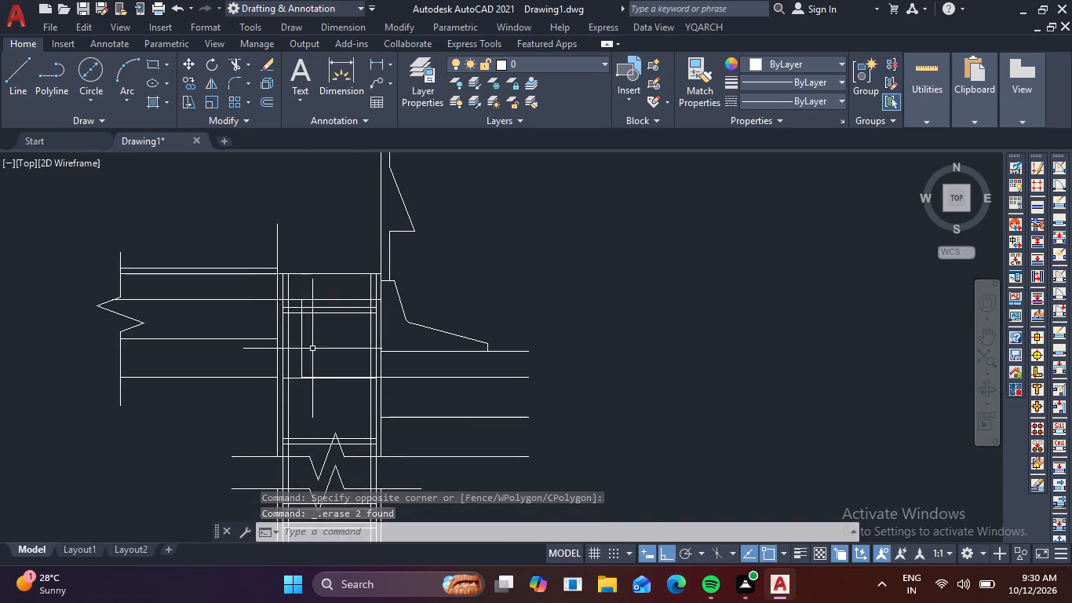
scroll(314, 349, up, 1)
scroll(387, 338, down, 2)
middle_drag(383, 397, 388, 297)
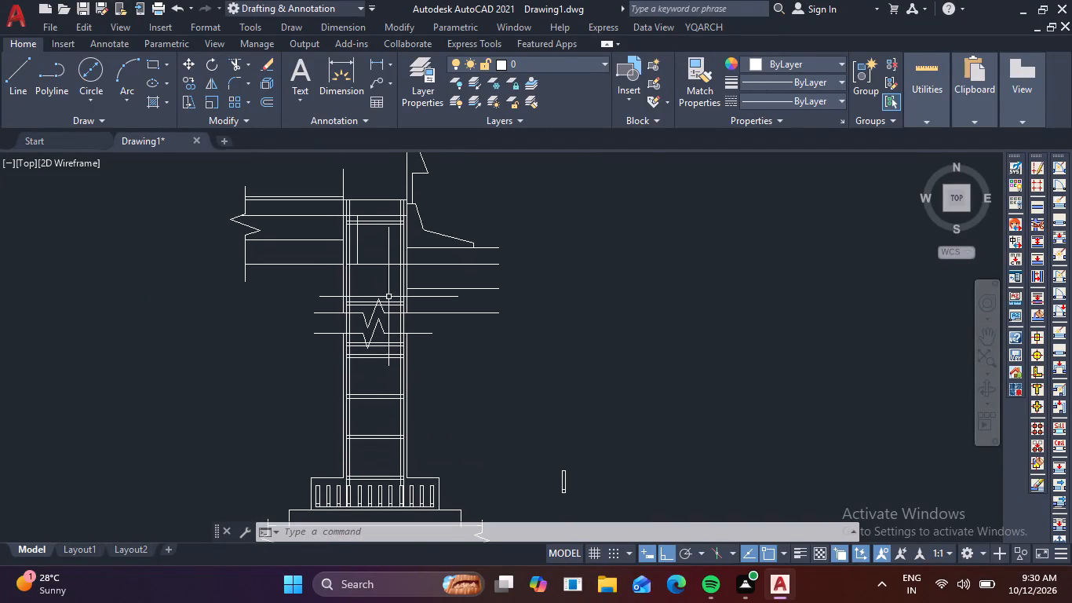
scroll(387, 345, up, 1)
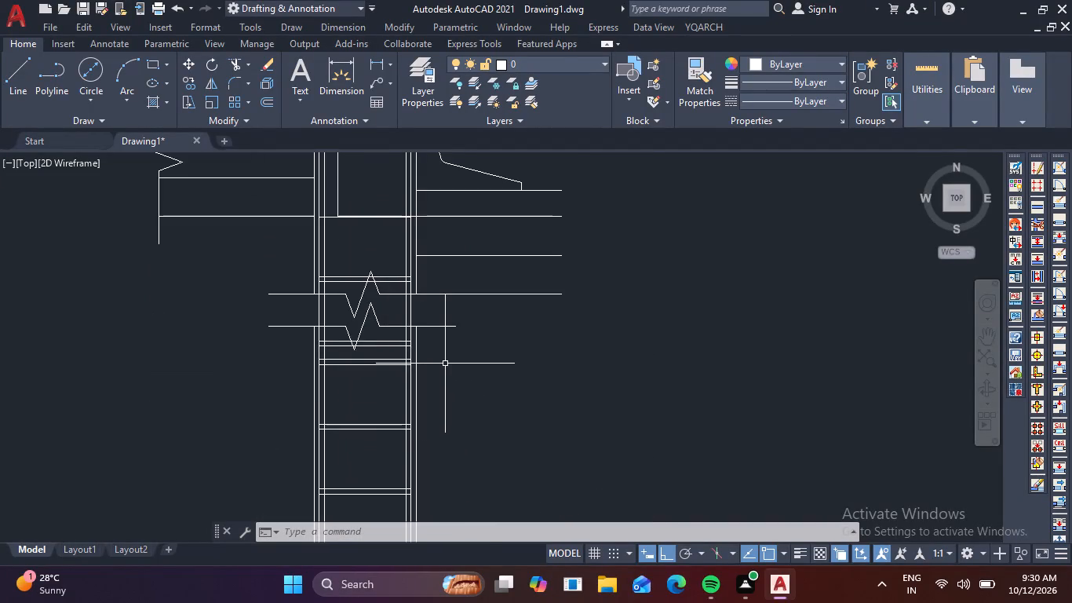
key(Escape)
text(tr)
key(space)
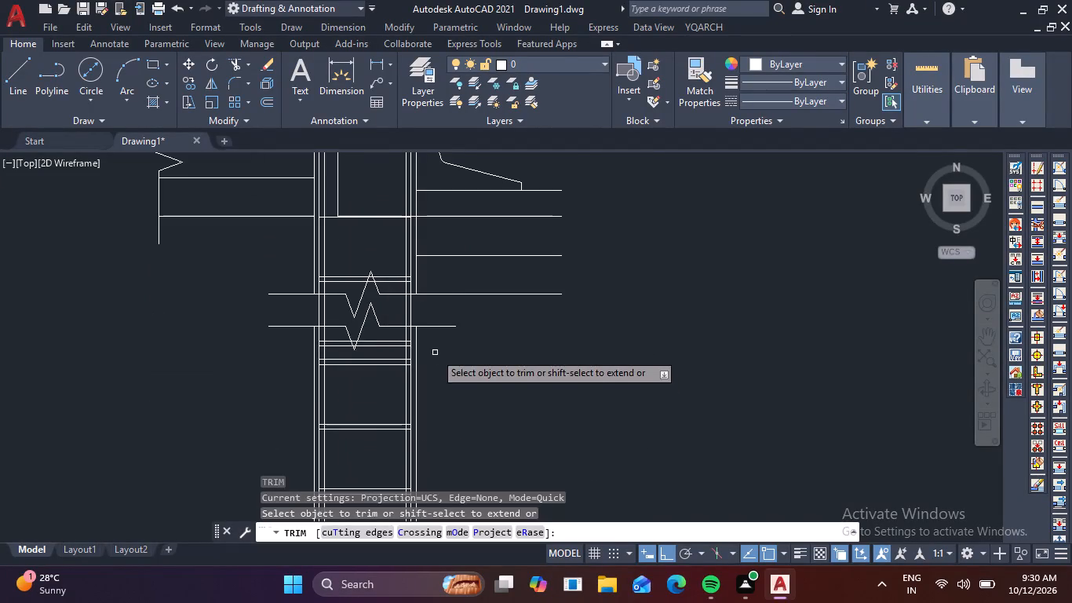
scroll(410, 319, up, 2)
drag(424, 311, 415, 304)
click(378, 295)
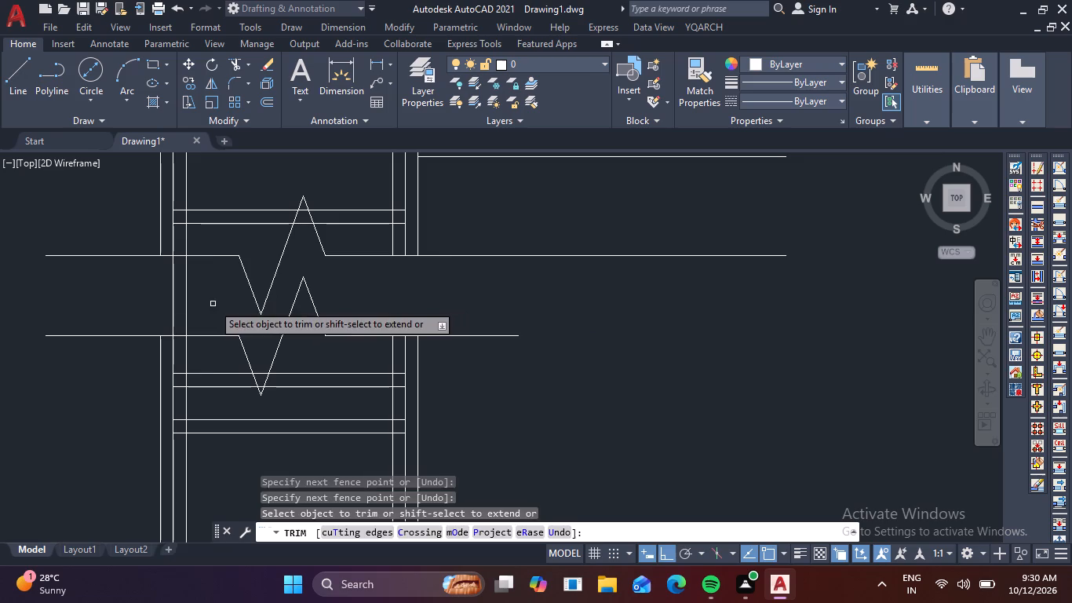
drag(212, 304, 195, 298)
click(169, 291)
drag(152, 293, 188, 290)
click(198, 283)
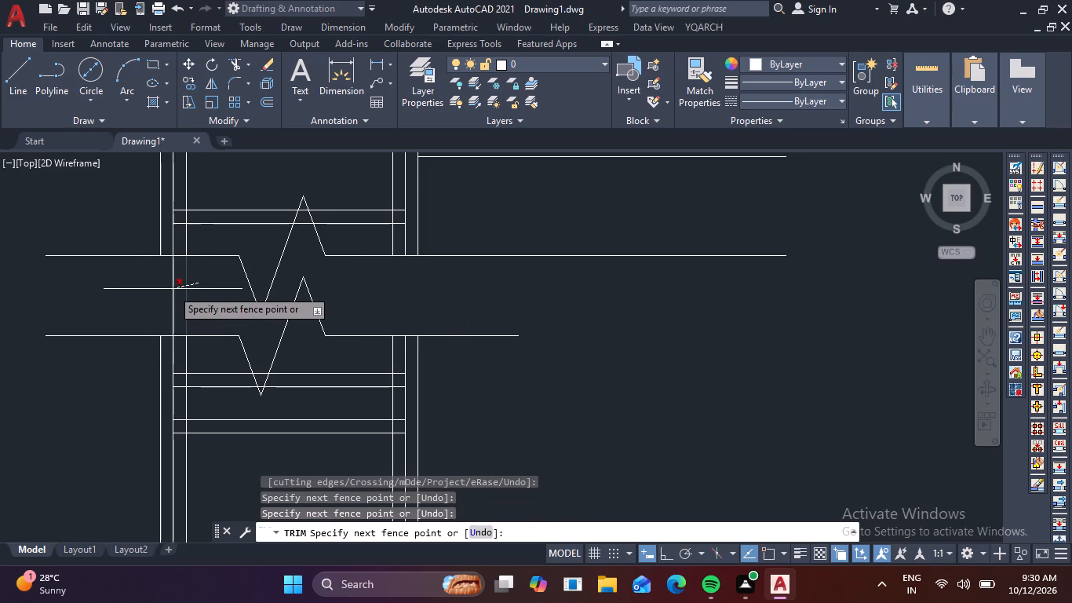
click(154, 289)
Trim away all pieces of the tie pair that crosses the lower break line's zigzag, including the stubs between the bars.
click(343, 397)
click(326, 356)
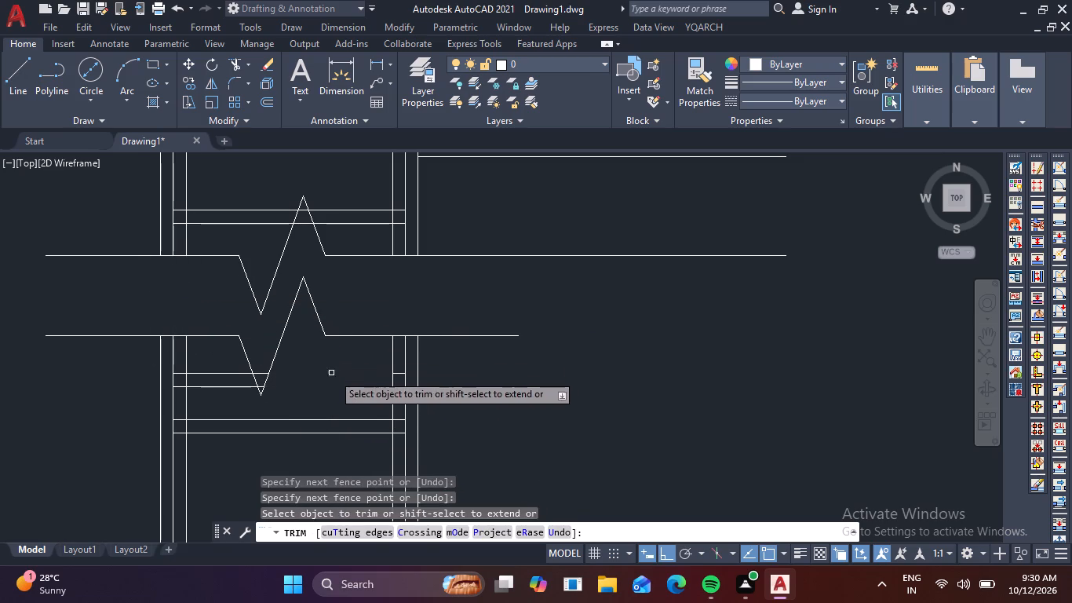
scroll(399, 389, up, 2)
drag(389, 397, 392, 390)
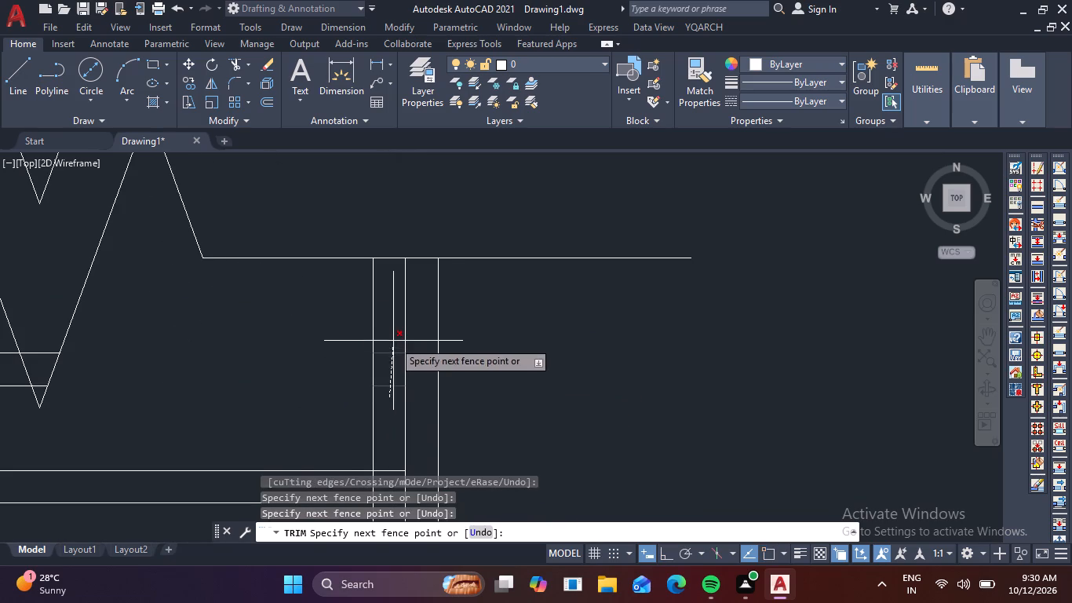
click(392, 339)
scroll(140, 374, down, 2)
middle_drag(178, 366, 253, 346)
click(144, 366)
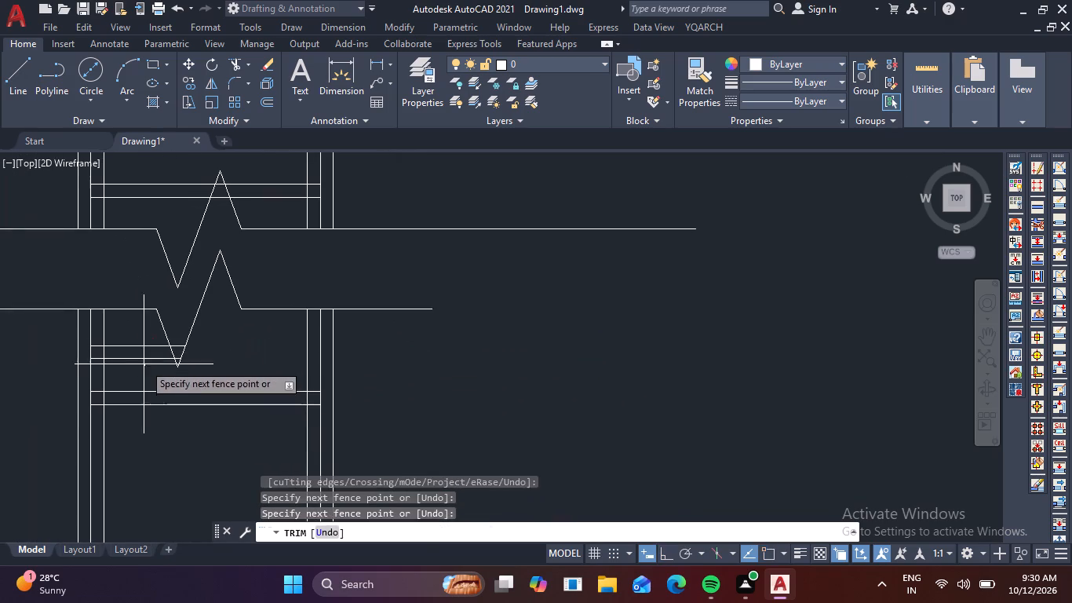
click(141, 343)
scroll(88, 355, up, 2)
click(104, 371)
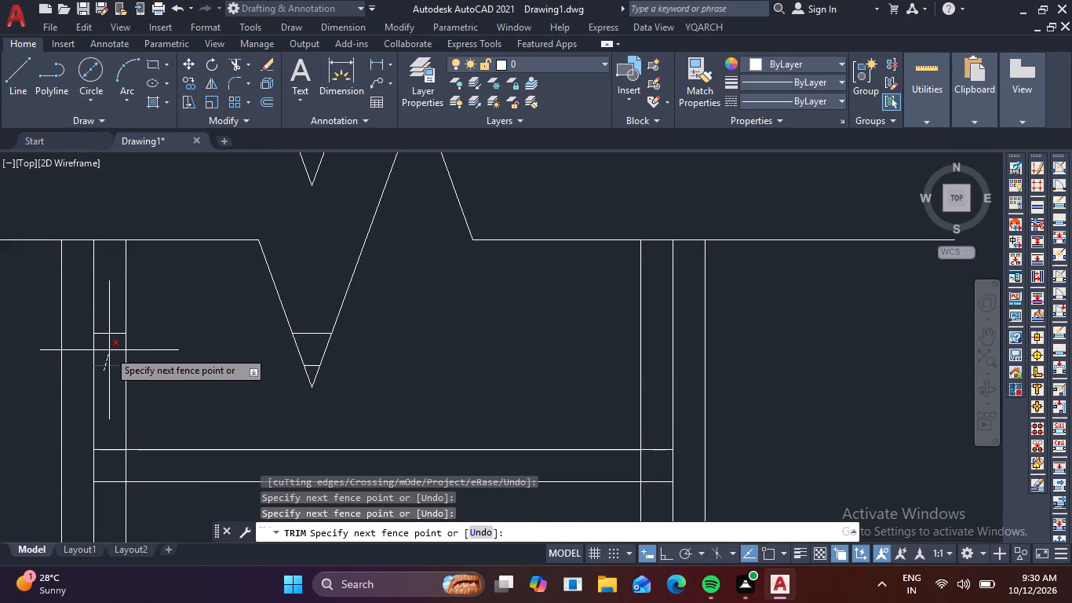
click(117, 321)
scroll(306, 362, up, 2)
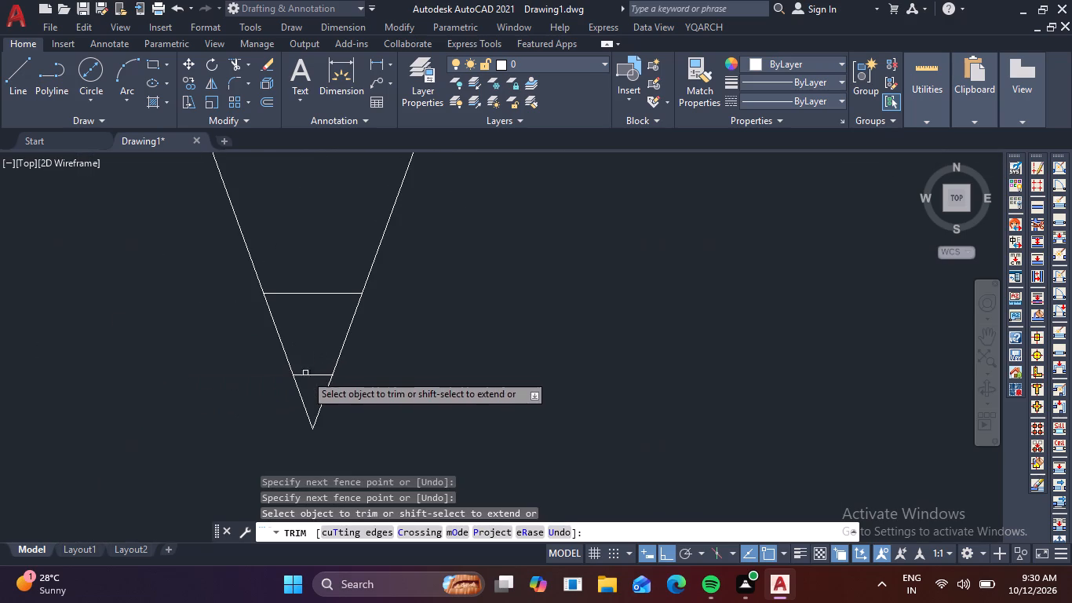
click(315, 380)
click(319, 277)
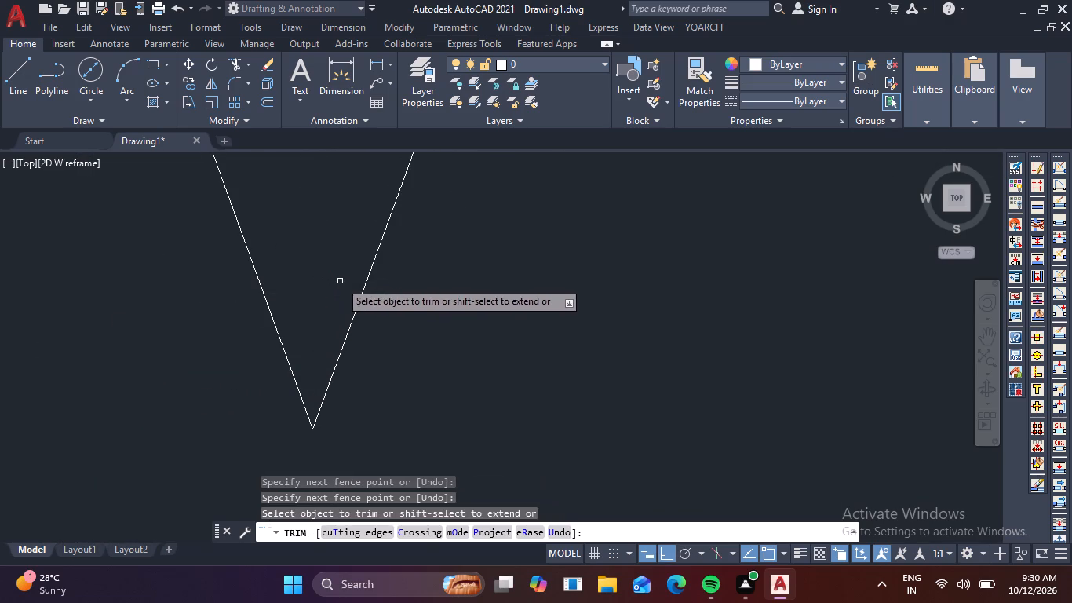
key(Escape)
Erase the four short duplicate bar lines overlapping the column bars just below the lower break line.
scroll(341, 284, down, 3)
scroll(441, 334, down, 2)
scroll(484, 331, up, 3)
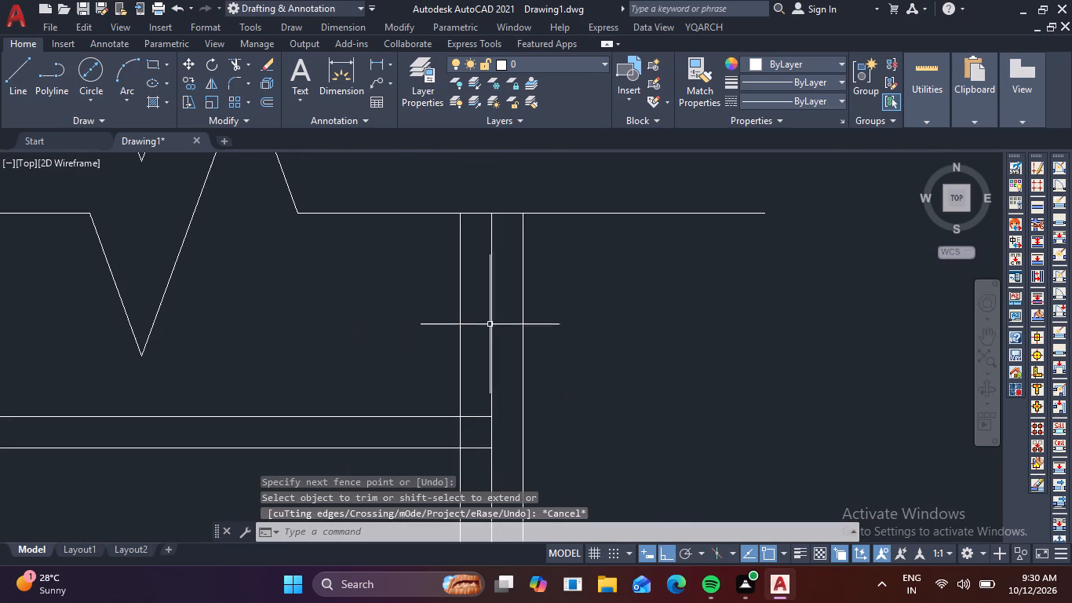
scroll(490, 316, down, 2)
click(490, 316)
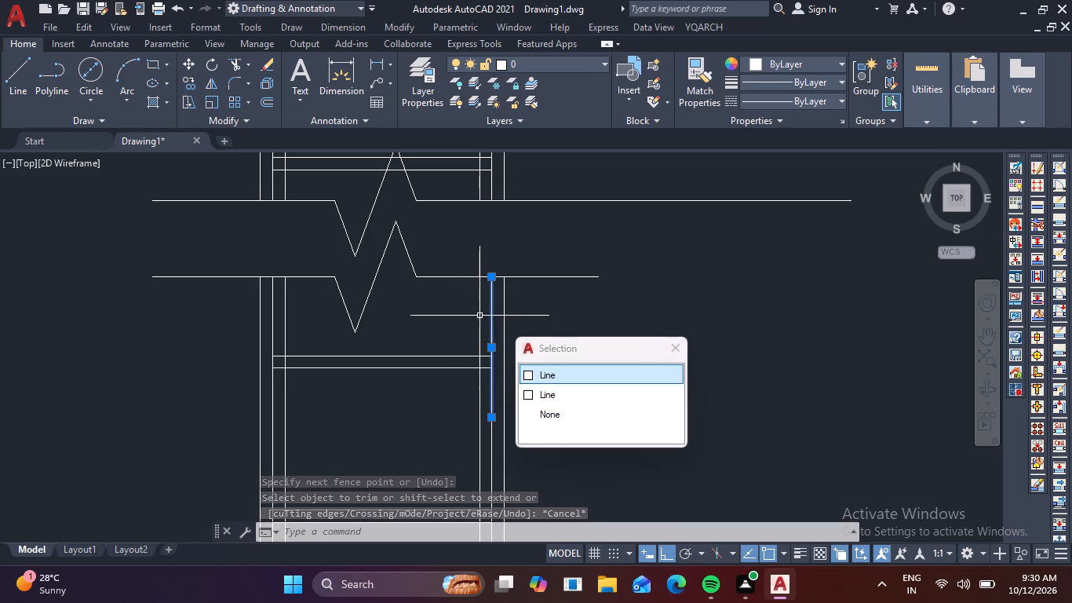
click(479, 313)
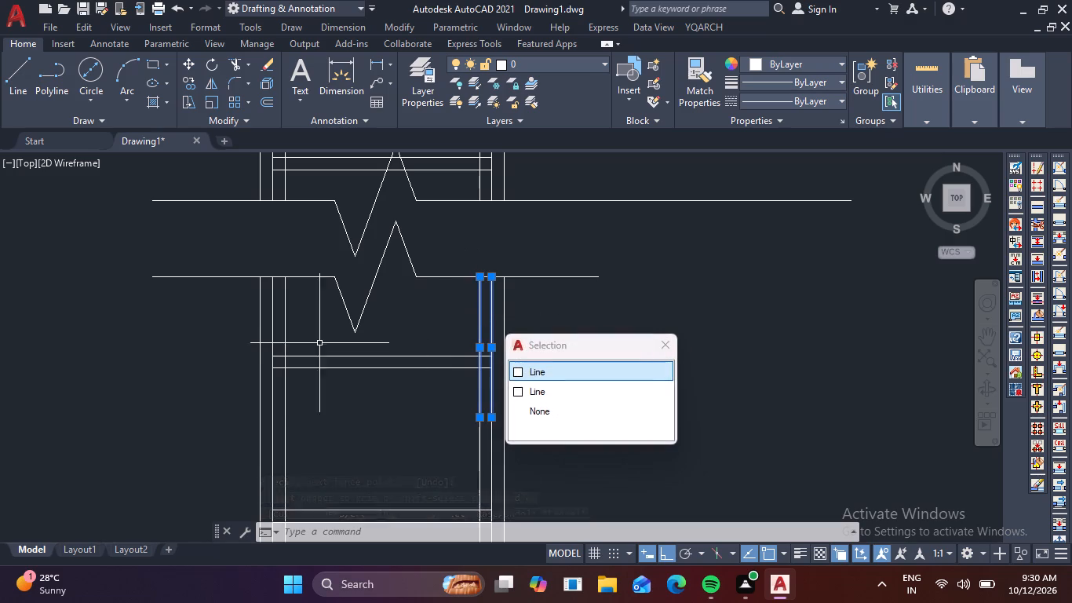
click(283, 340)
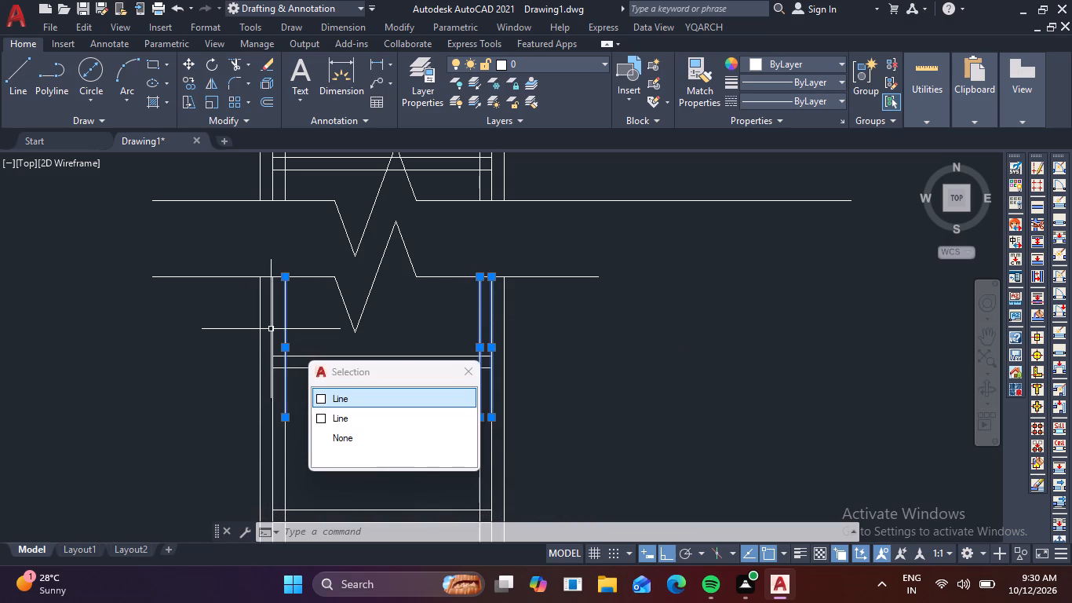
click(271, 329)
key(Delete)
Offset the single tie line at the beam's bottom edge upward by 30 to make a tie pair.
scroll(322, 326, down, 2)
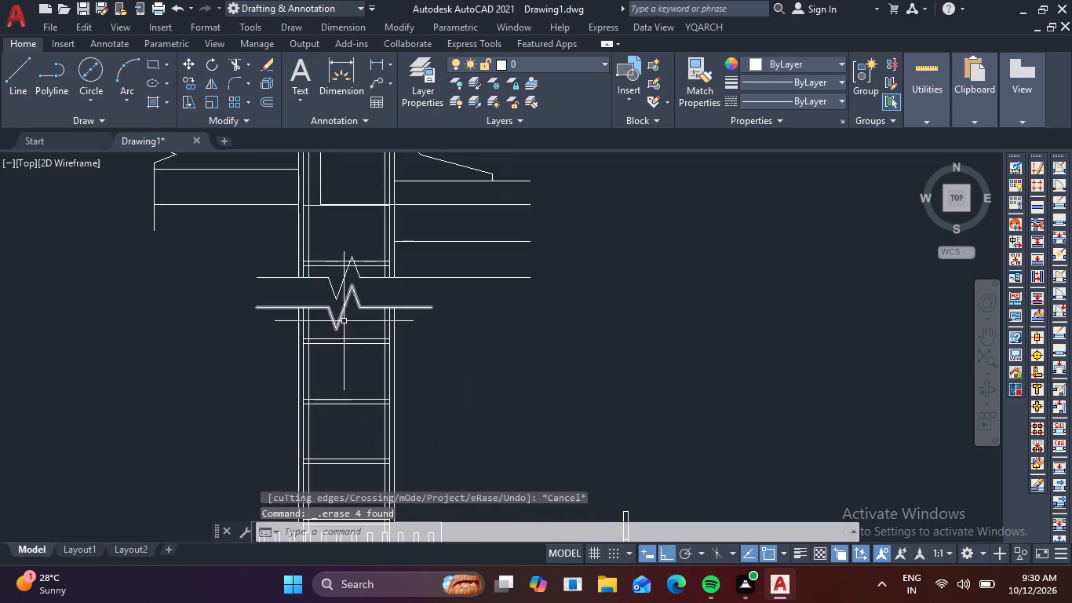
middle_drag(363, 314, 363, 353)
scroll(385, 320, up, 2)
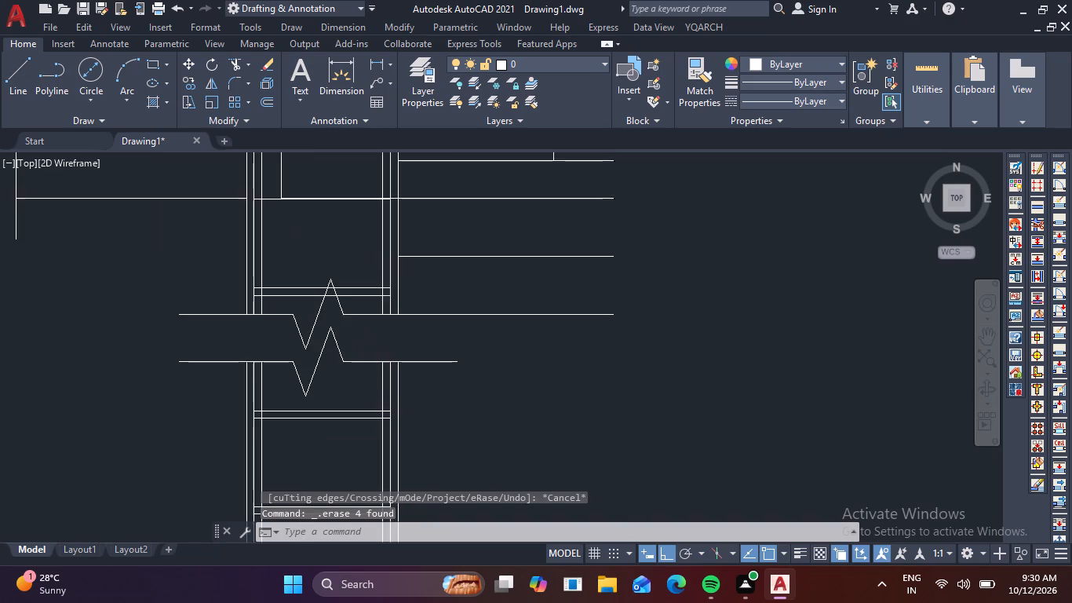
scroll(385, 320, down, 2)
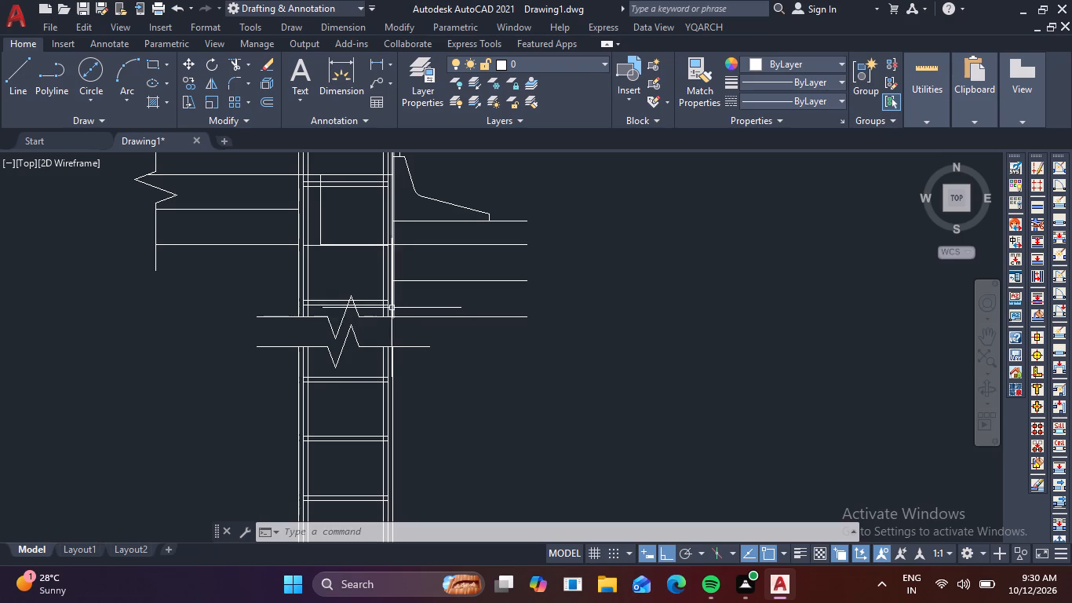
middle_drag(357, 293, 359, 327)
scroll(355, 294, up, 2)
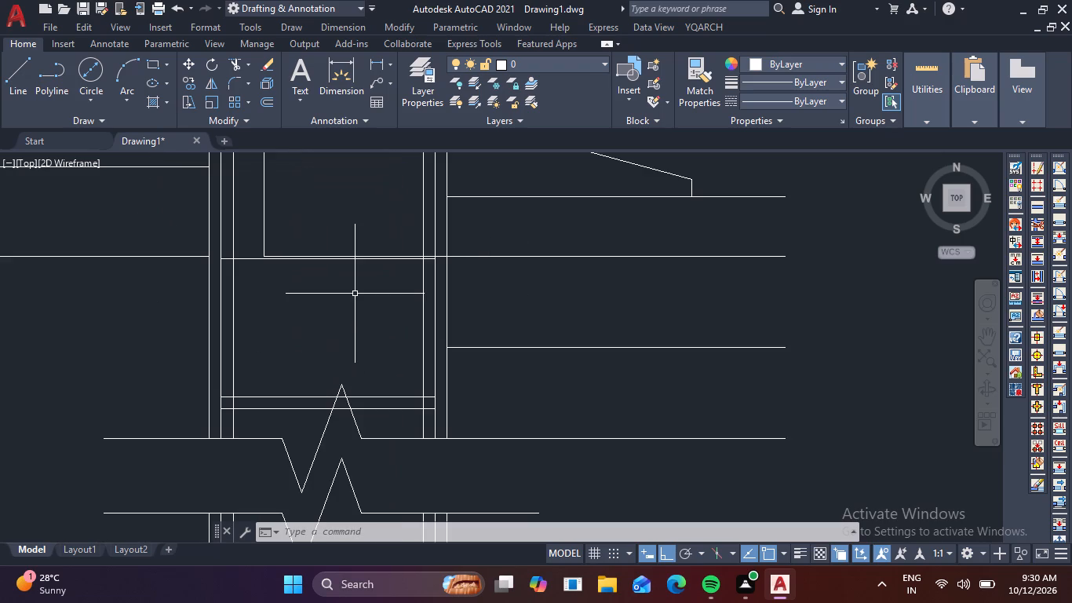
middle_drag(359, 303, 366, 318)
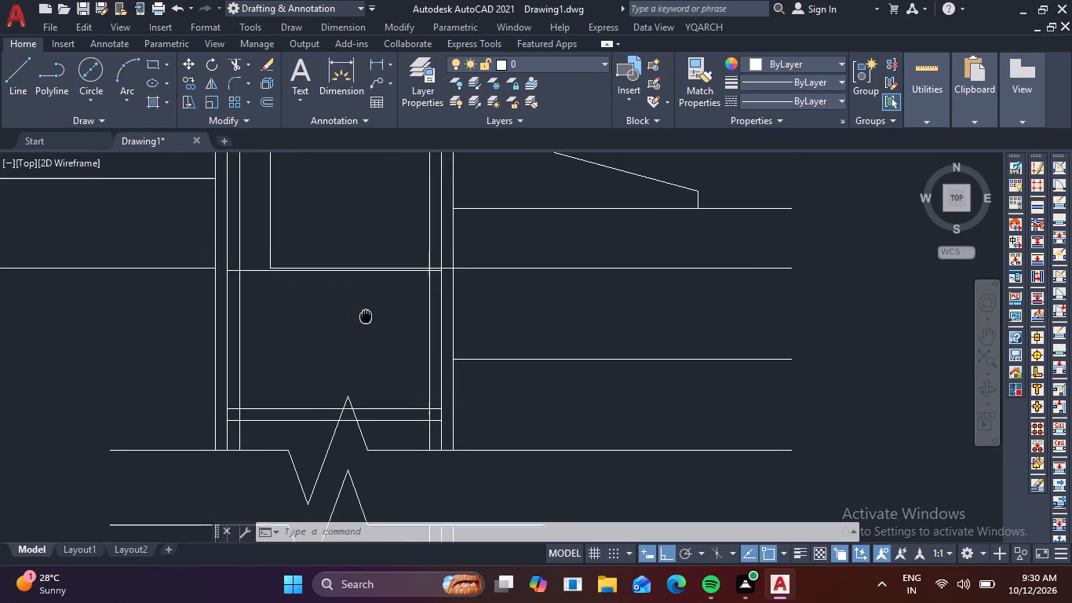
middle_drag(366, 318, 386, 366)
middle_click(388, 371)
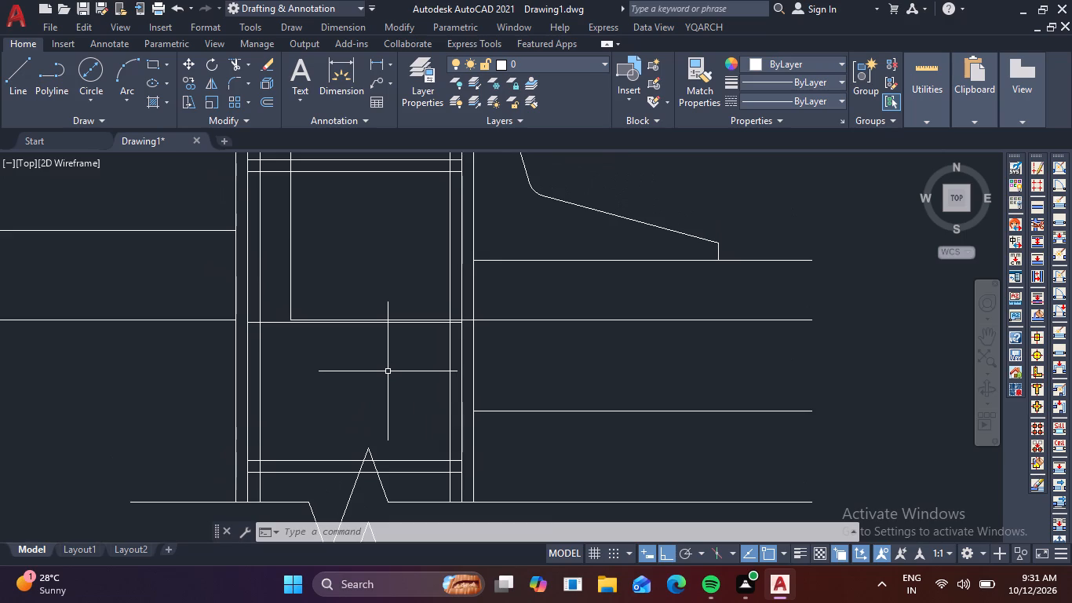
key(o)
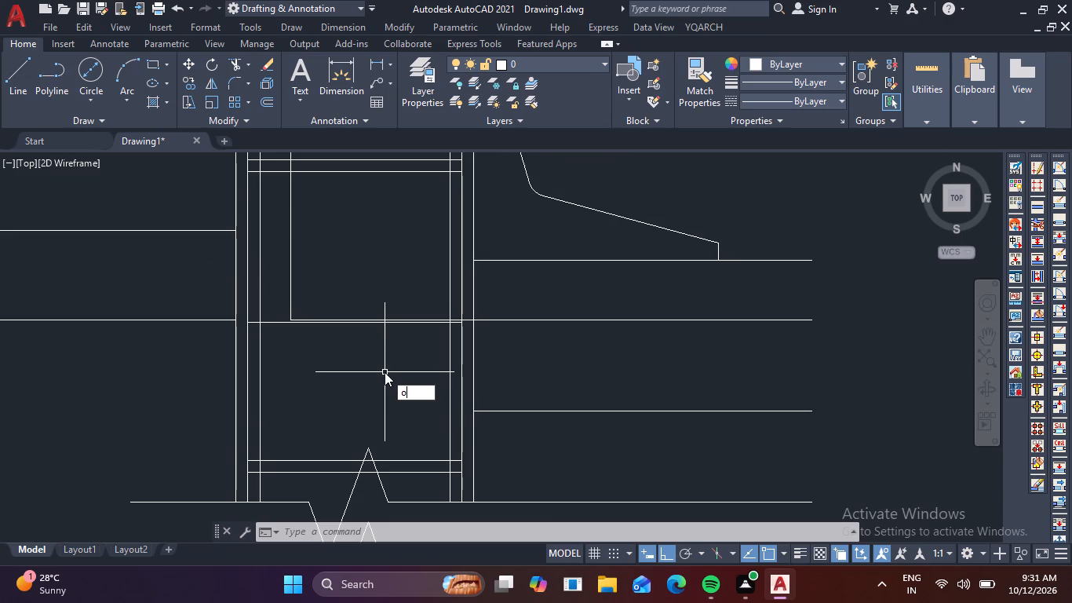
key(Return)
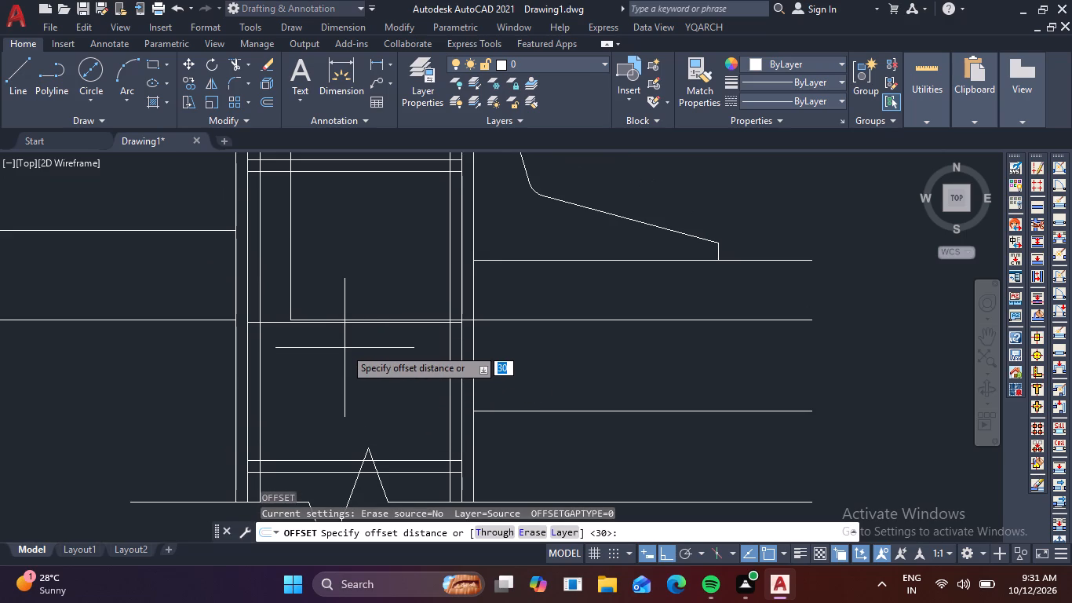
key(space)
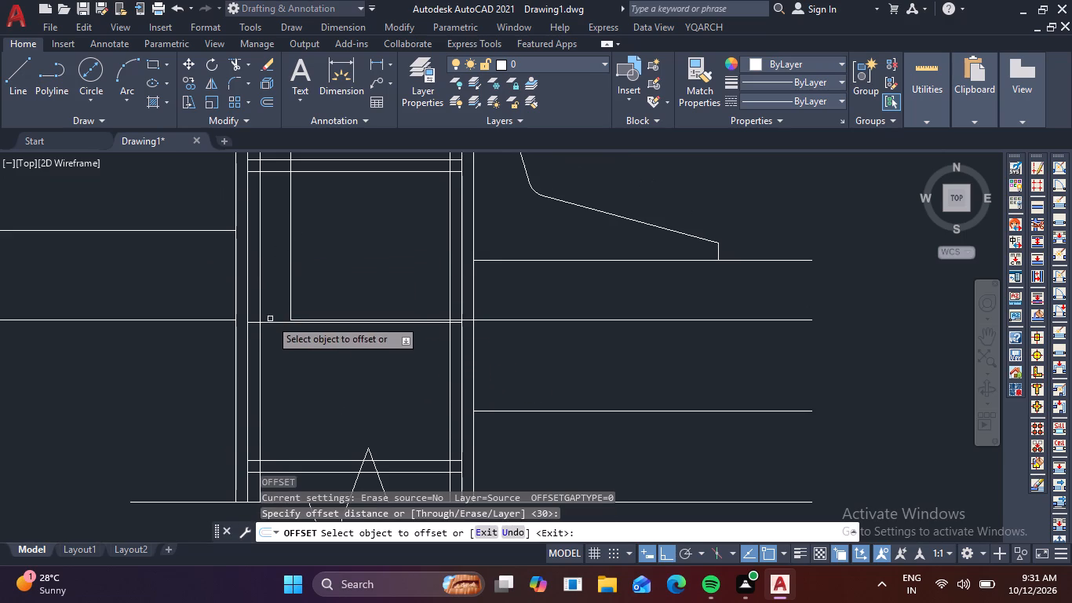
click(270, 320)
click(273, 308)
key(Escape)
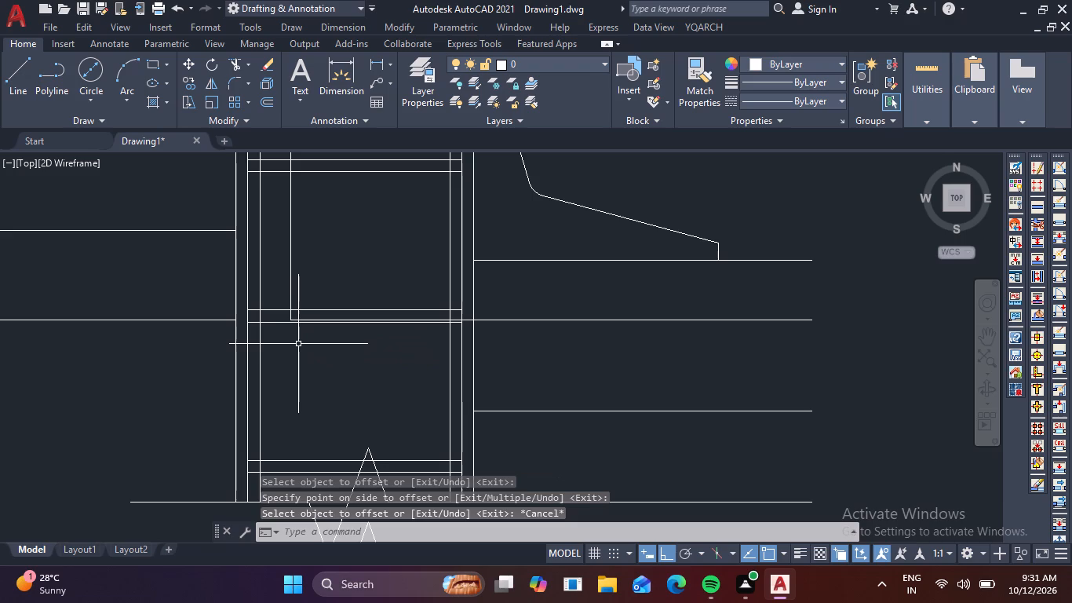
Trim away the portions of the upper and lower tie lines that run inside the beam outline, including stubs between the bars.
text(re)
key(Escape)
text(tr)
key(space)
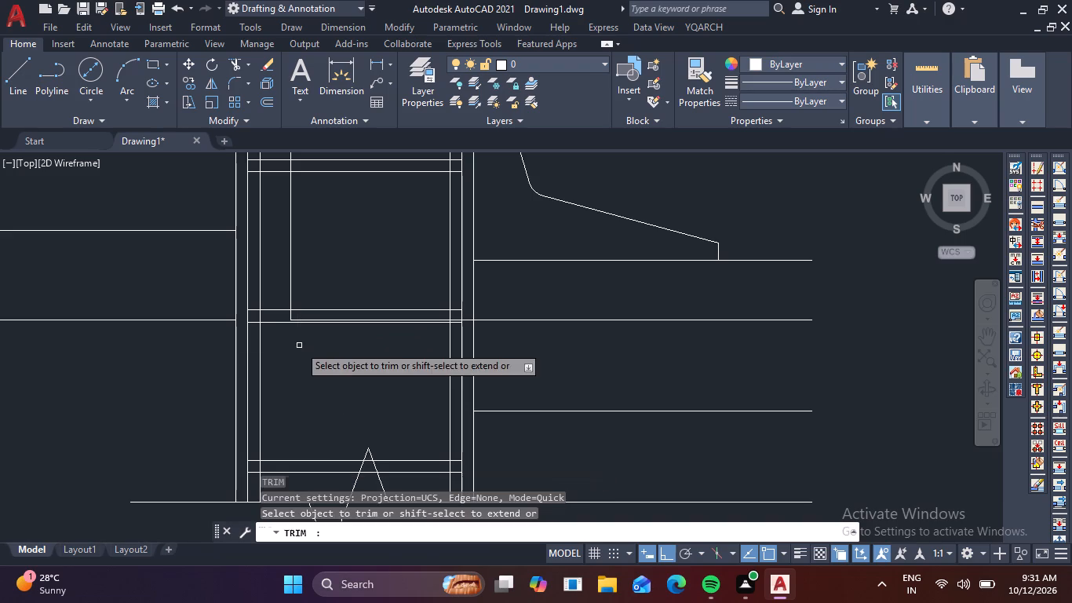
click(312, 312)
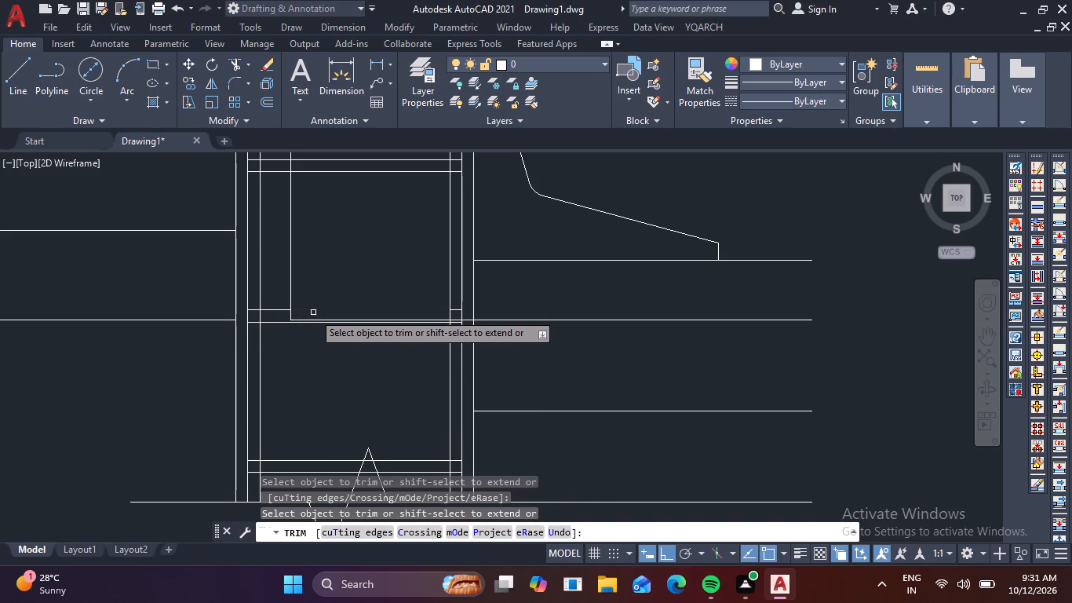
scroll(477, 309, up, 2)
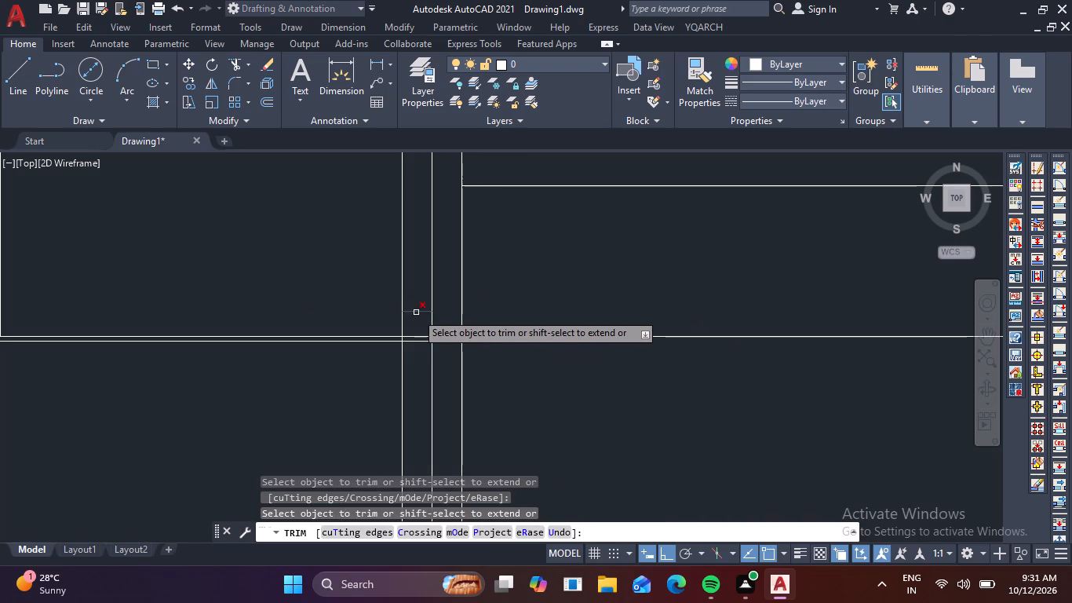
click(416, 312)
scroll(414, 312, down, 4)
middle_drag(405, 286, 403, 320)
scroll(374, 287, up, 2)
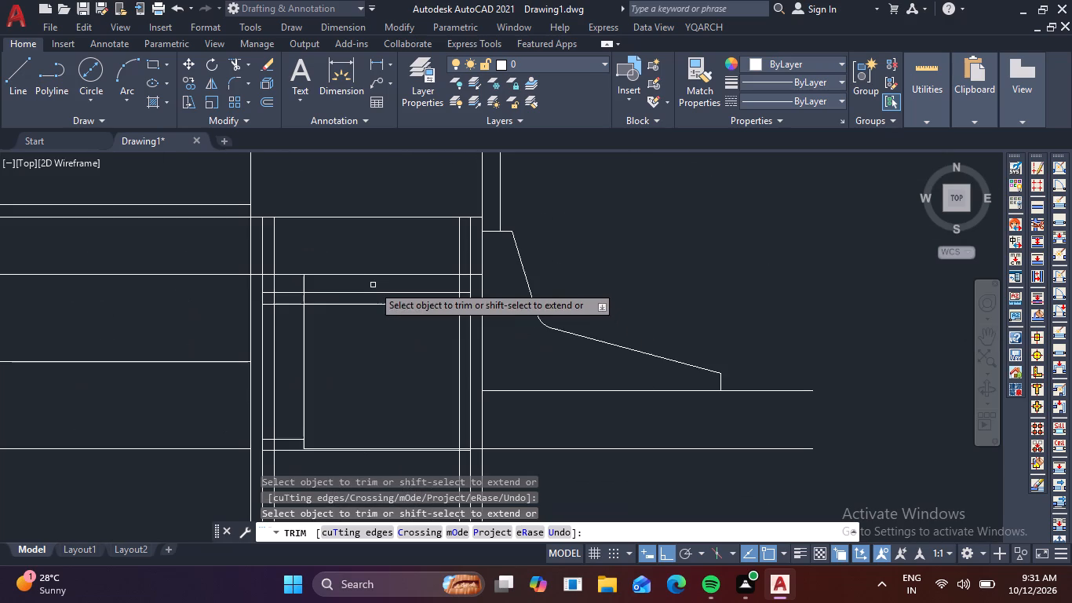
click(371, 287)
click(372, 312)
scroll(468, 291, up, 2)
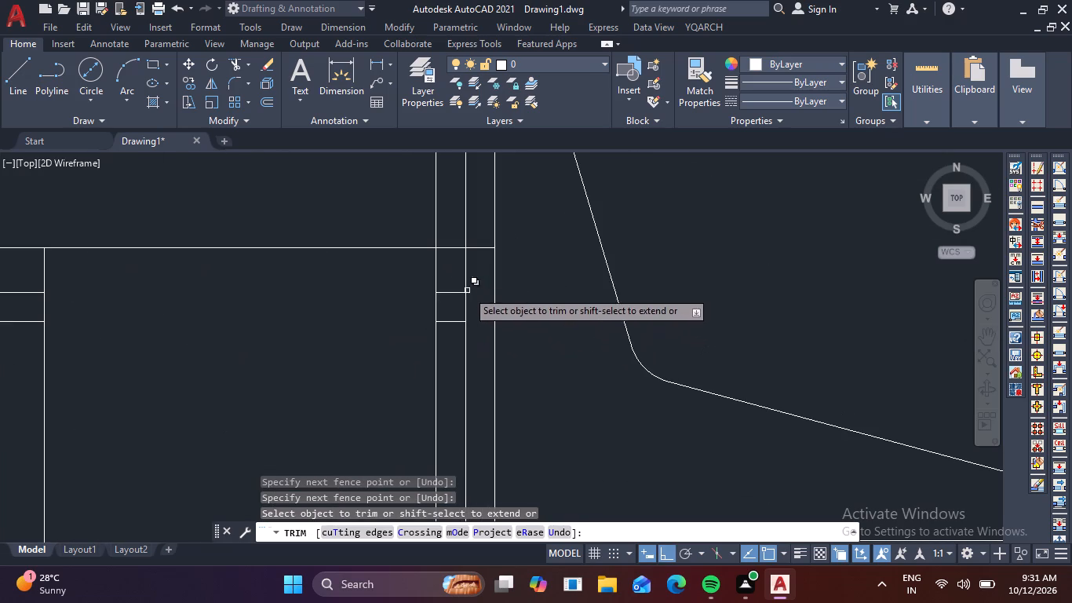
drag(450, 282, 450, 298)
click(446, 331)
scroll(446, 331, down, 2)
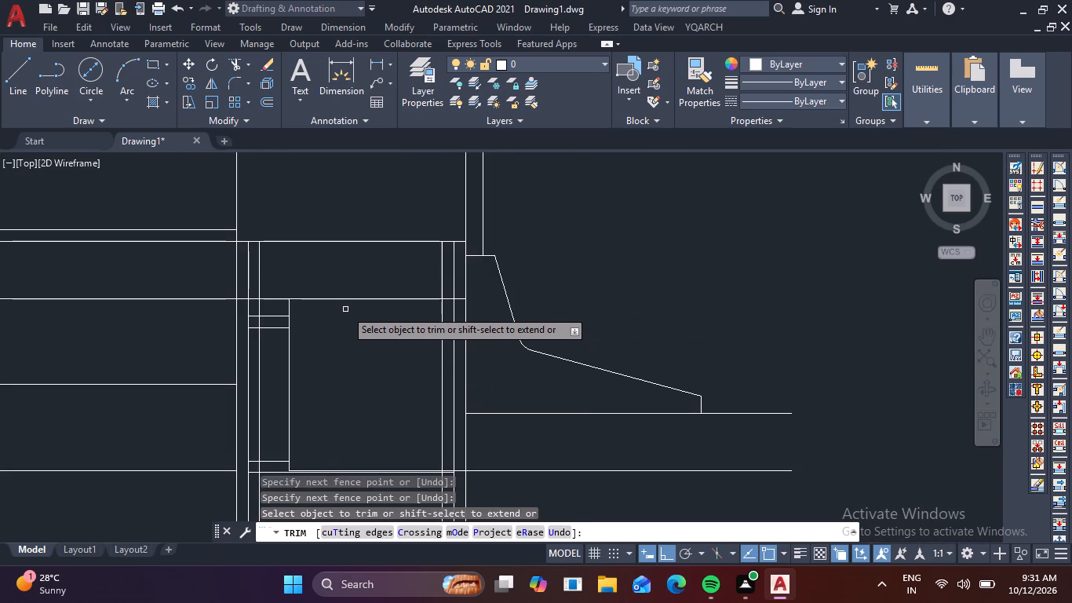
Trim away the upper tie pair just below the slab, between the column's left bars and the beam's vertical side line.
scroll(269, 318, up, 3)
click(284, 303)
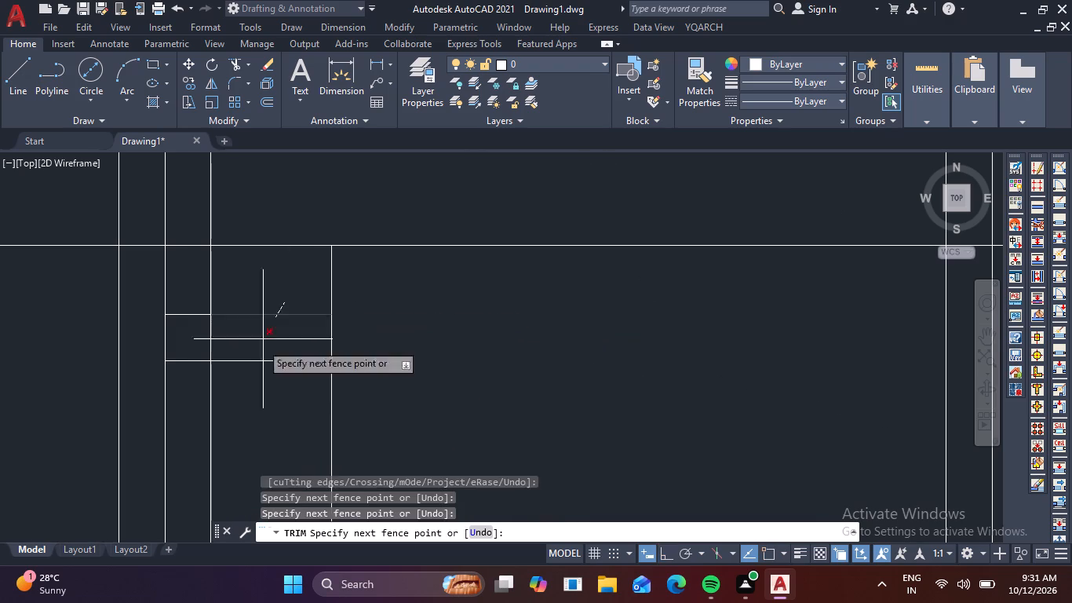
click(252, 382)
click(191, 298)
click(180, 382)
scroll(191, 373, down, 3)
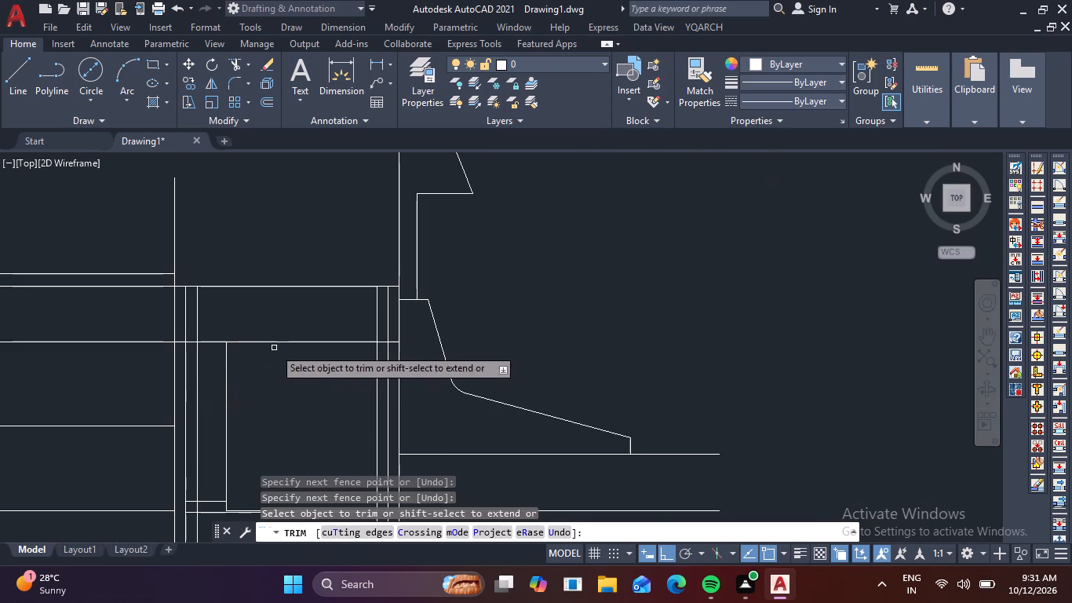
Trim away the column's right bar pair through the beam depth and the slab thickness above it.
middle_drag(291, 382, 303, 349)
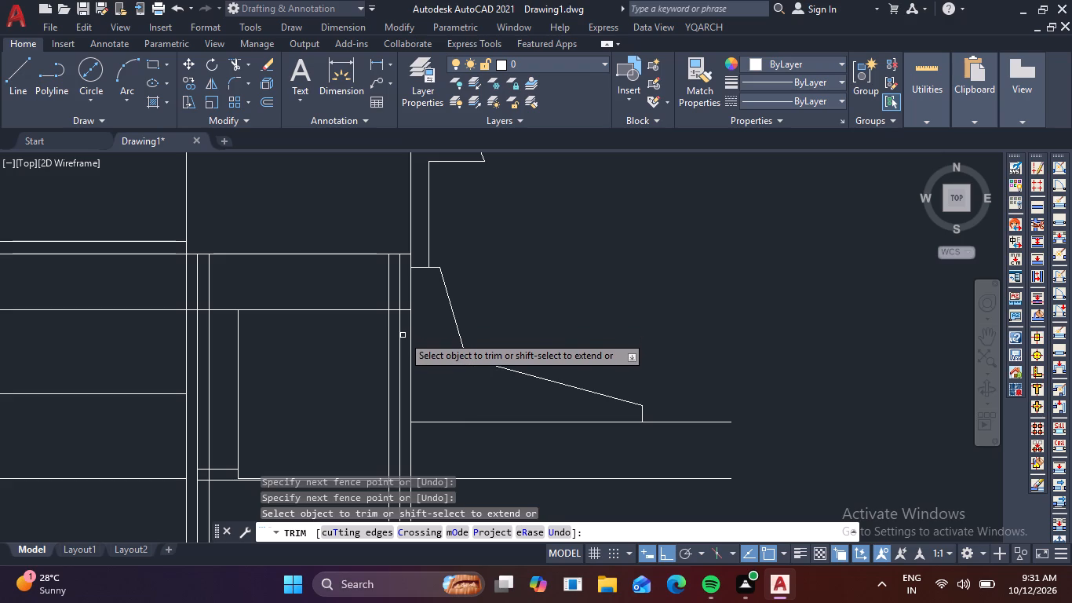
click(404, 339)
click(361, 342)
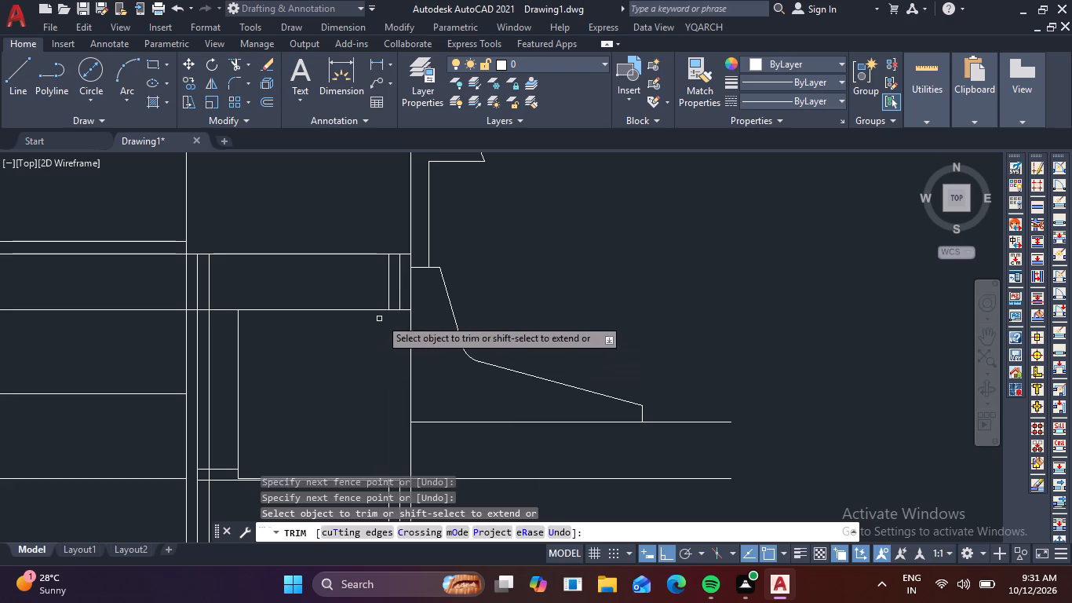
click(399, 290)
click(392, 290)
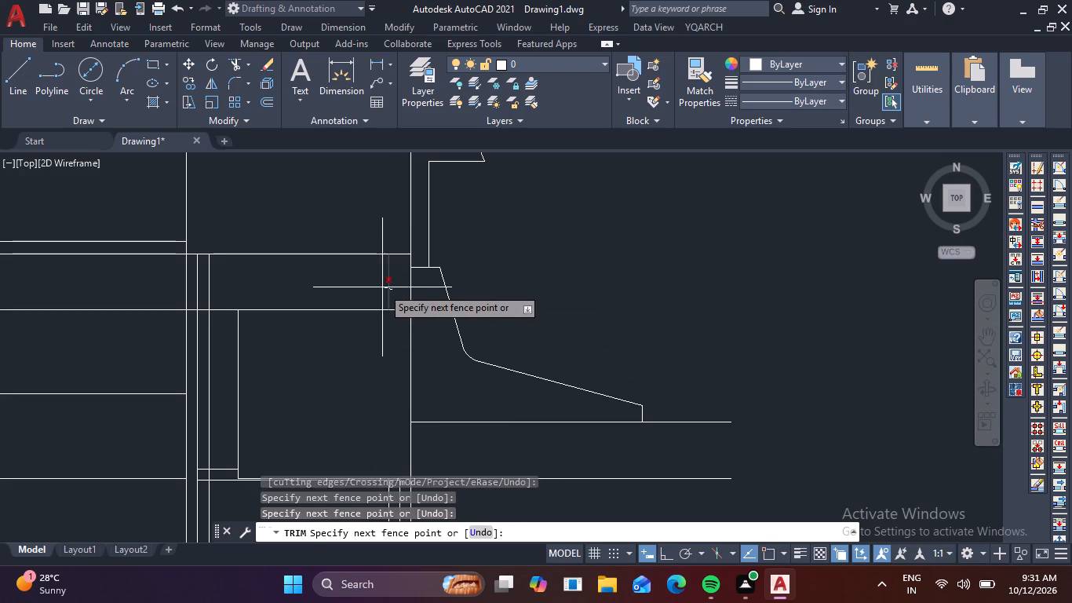
click(382, 287)
Trim away the column's left bar pair where it passes through the slab thickness.
scroll(382, 287, down, 2)
middle_drag(374, 322, 374, 309)
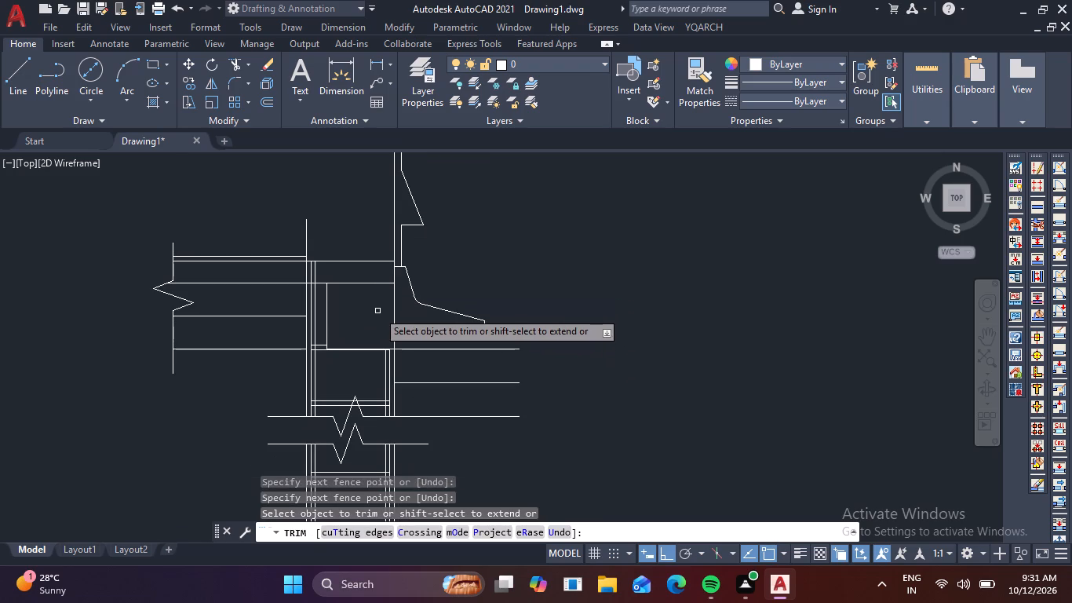
scroll(325, 265, up, 2)
click(276, 280)
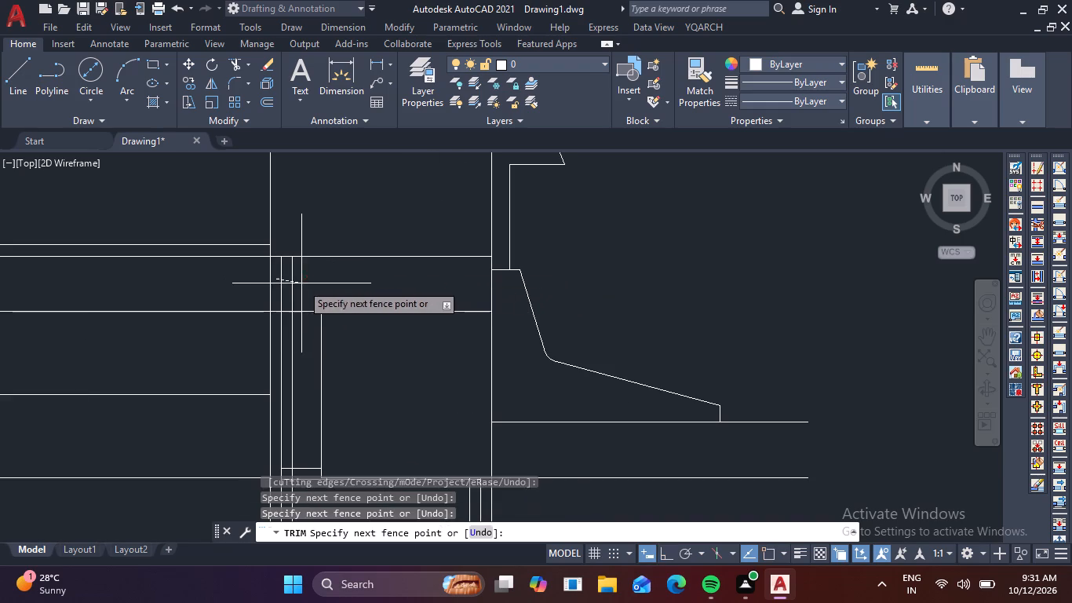
click(303, 283)
scroll(352, 294, down, 1)
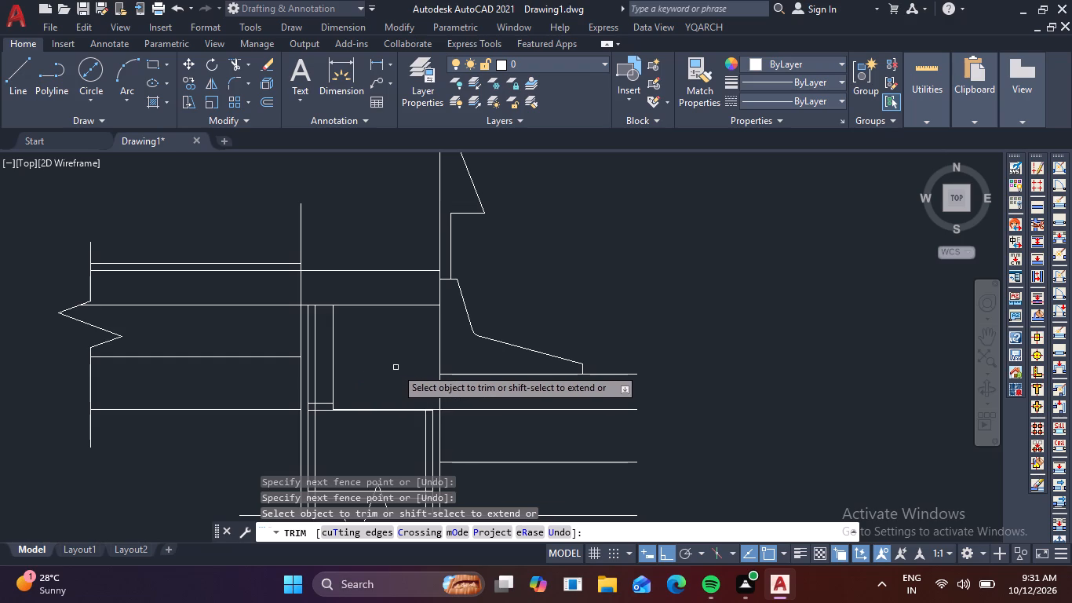
key(Escape)
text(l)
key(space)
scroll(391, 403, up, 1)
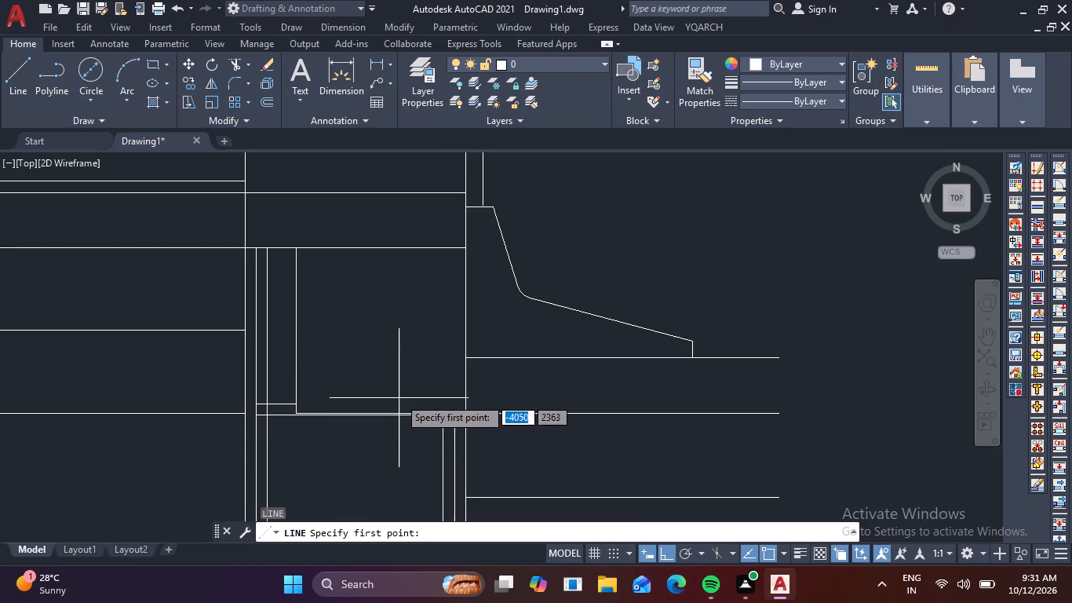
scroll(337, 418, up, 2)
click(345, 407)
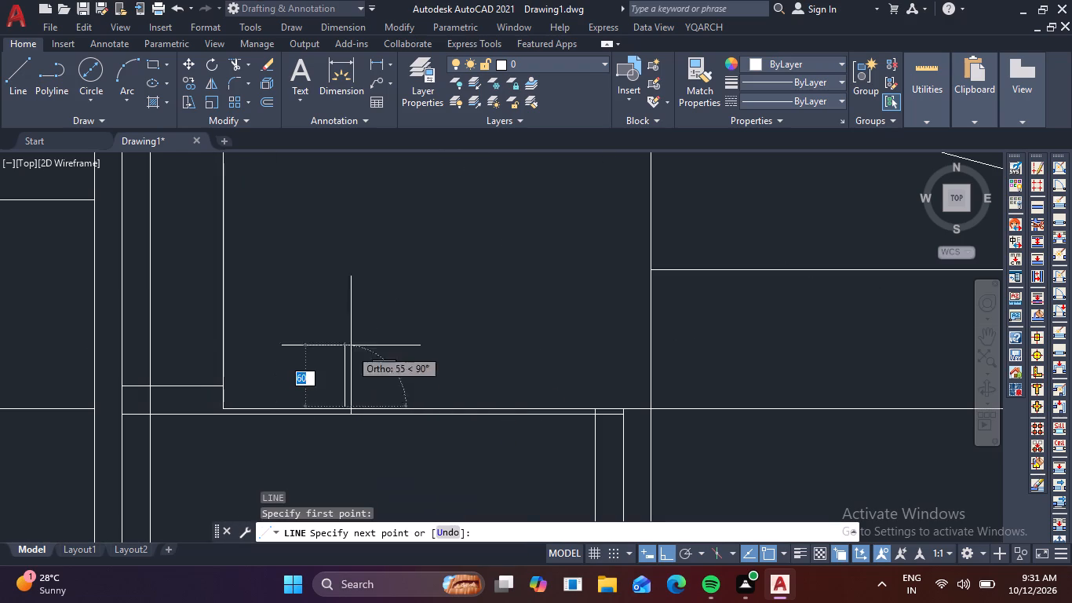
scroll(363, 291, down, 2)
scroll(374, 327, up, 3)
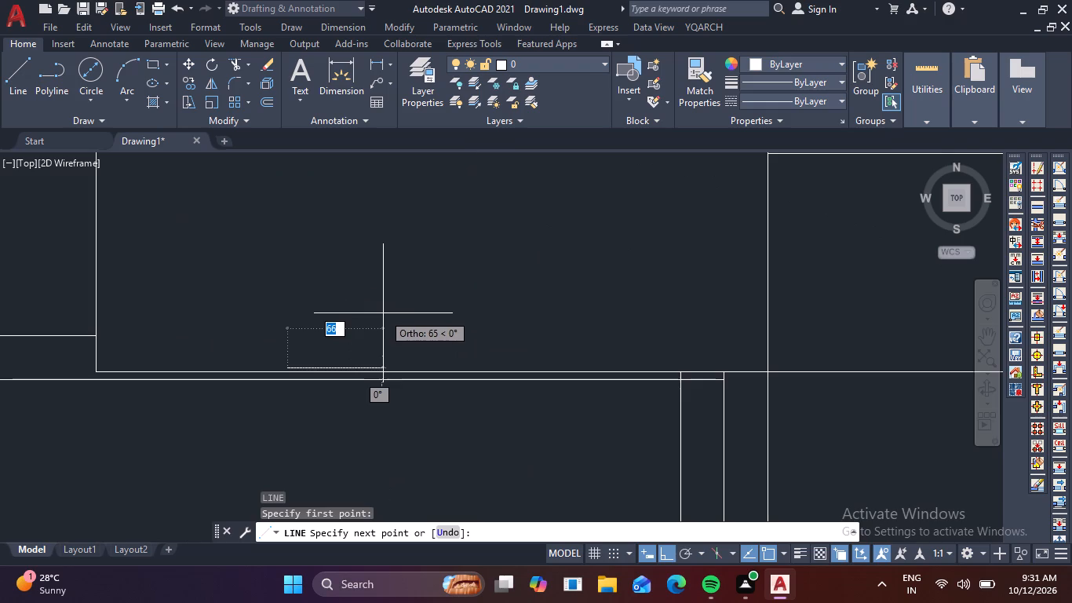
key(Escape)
Draw a vertical line from the beam's bottom edge up to the slab's underside, right of the existing beam side line.
key(l)
key(space)
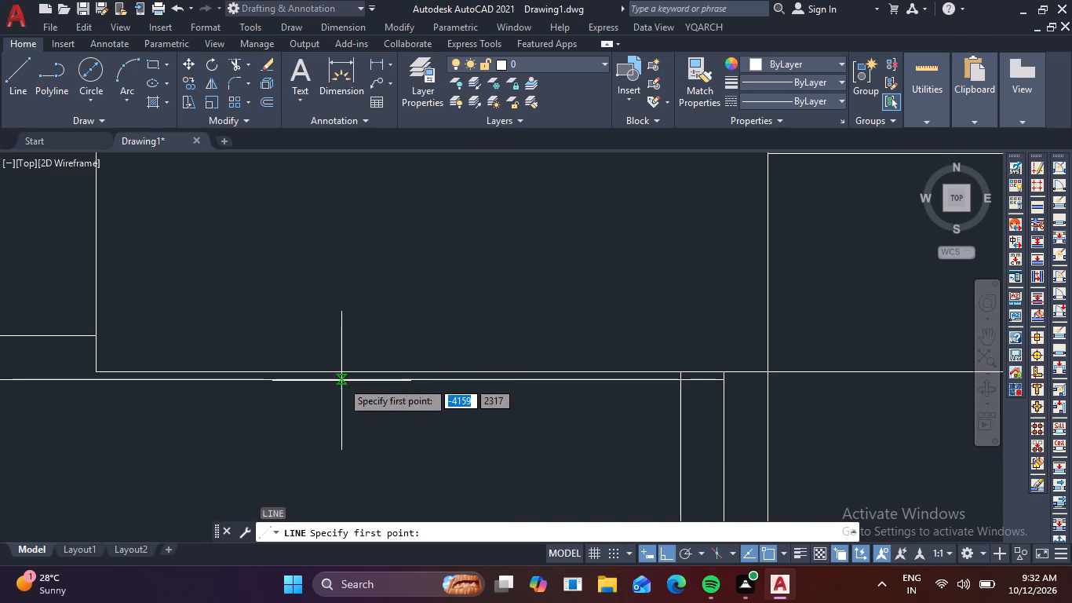
click(342, 373)
scroll(367, 312, down, 3)
middle_drag(373, 310, 381, 355)
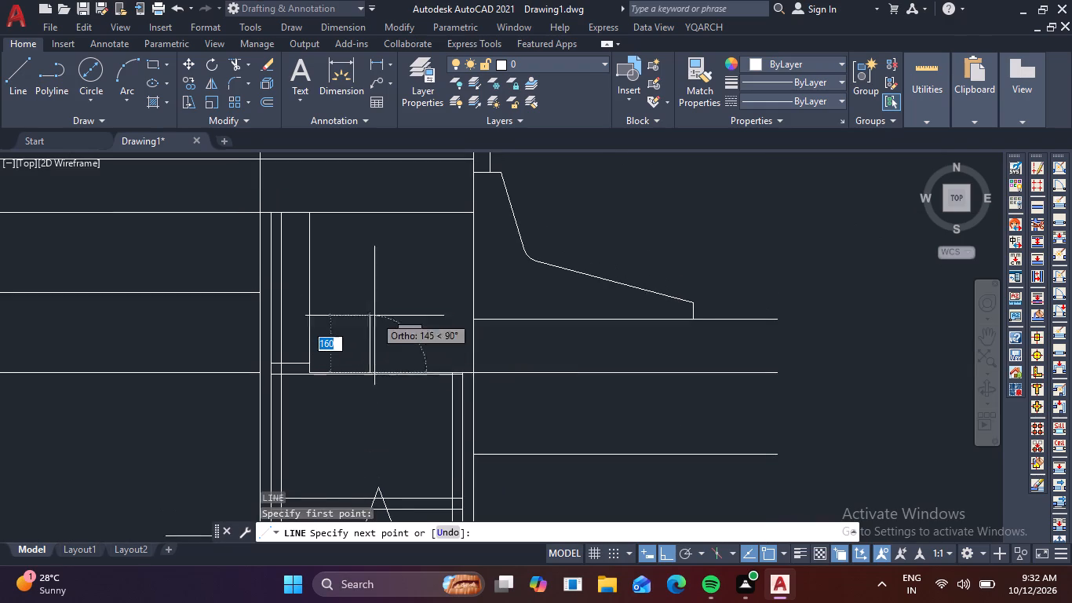
click(367, 216)
key(Escape)
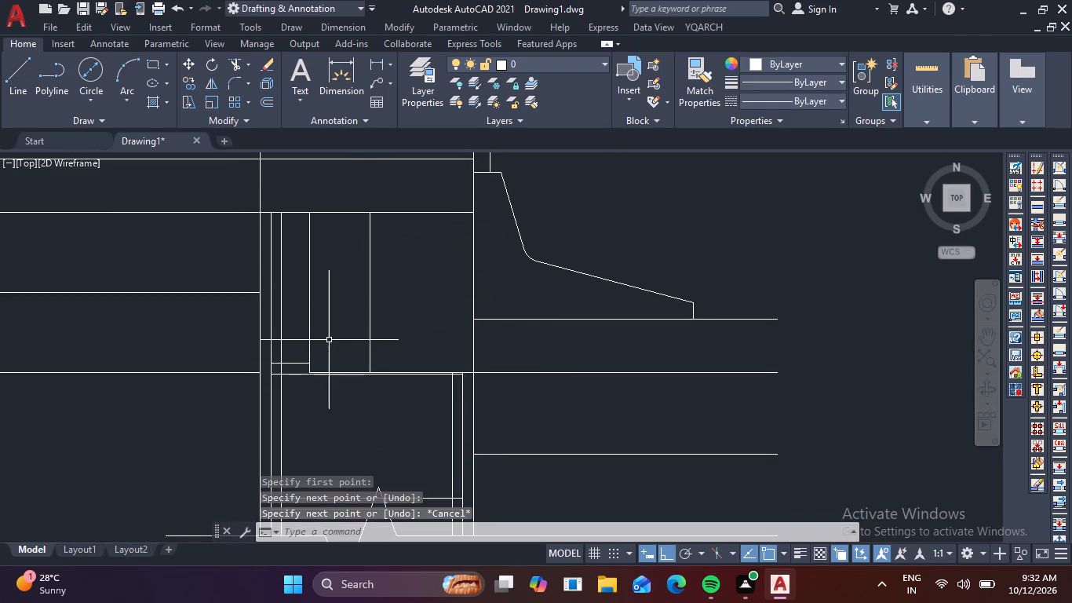
Erase the old vertical beam side line beside the column's left bars.
drag(331, 334, 326, 317)
click(303, 289)
key(Delete)
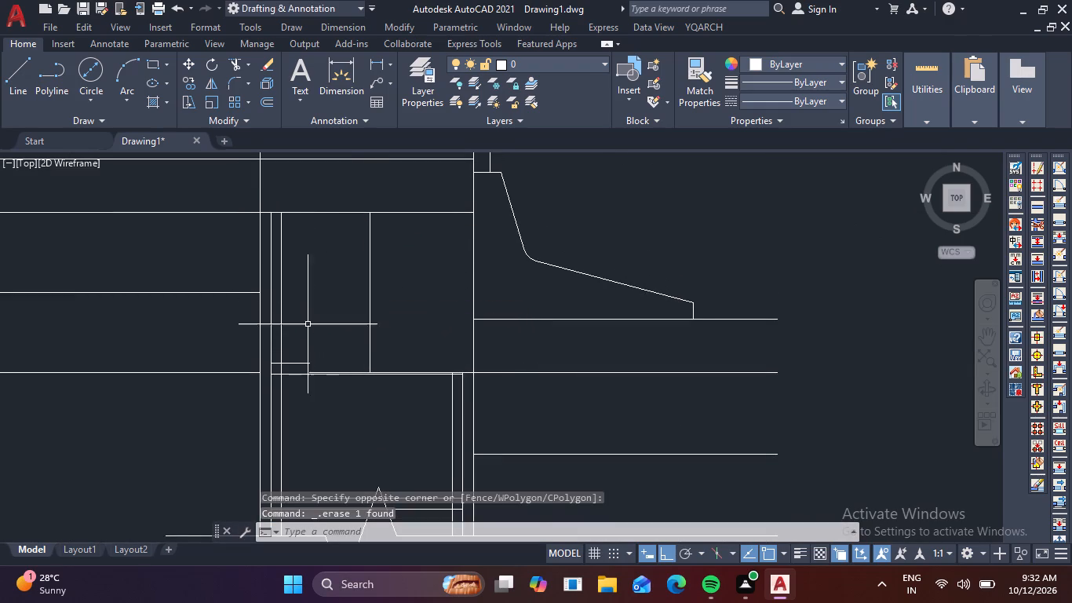
Trim off the part of the beam's bottom line that lies left of the new vertical side line.
scroll(328, 375, up, 3)
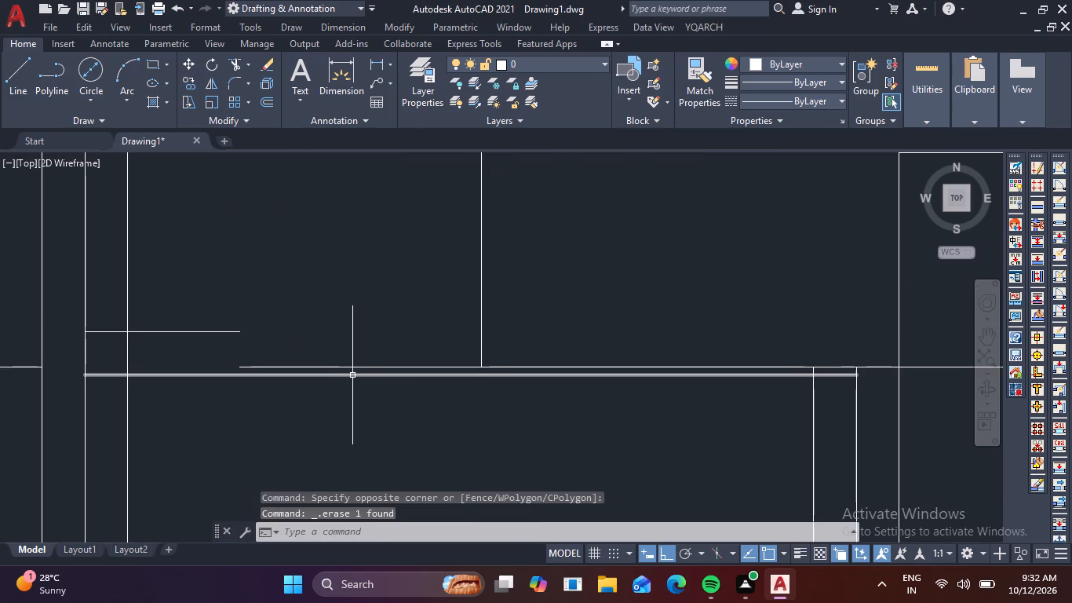
text(tr)
key(space)
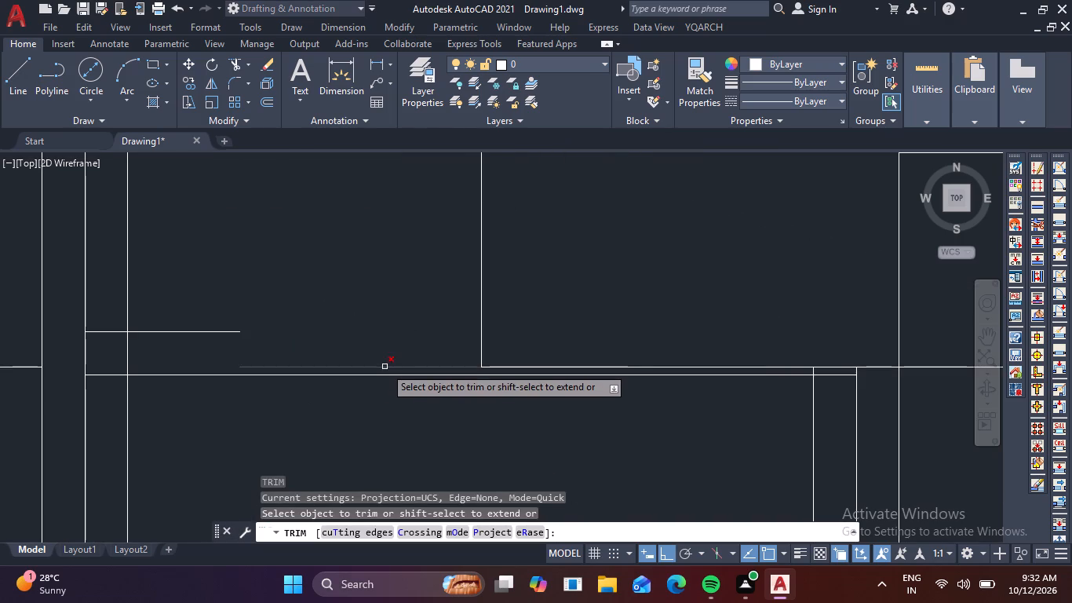
click(385, 367)
key(Escape)
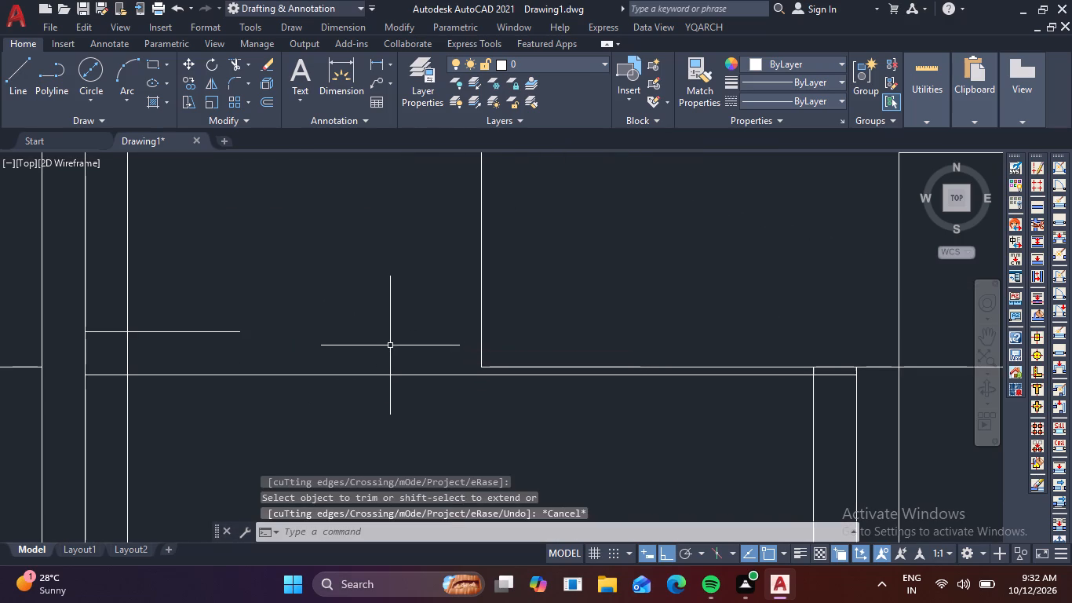
Extend the short upper tie line to meet the new vertical beam side line.
key(e)
text(x)
key(space)
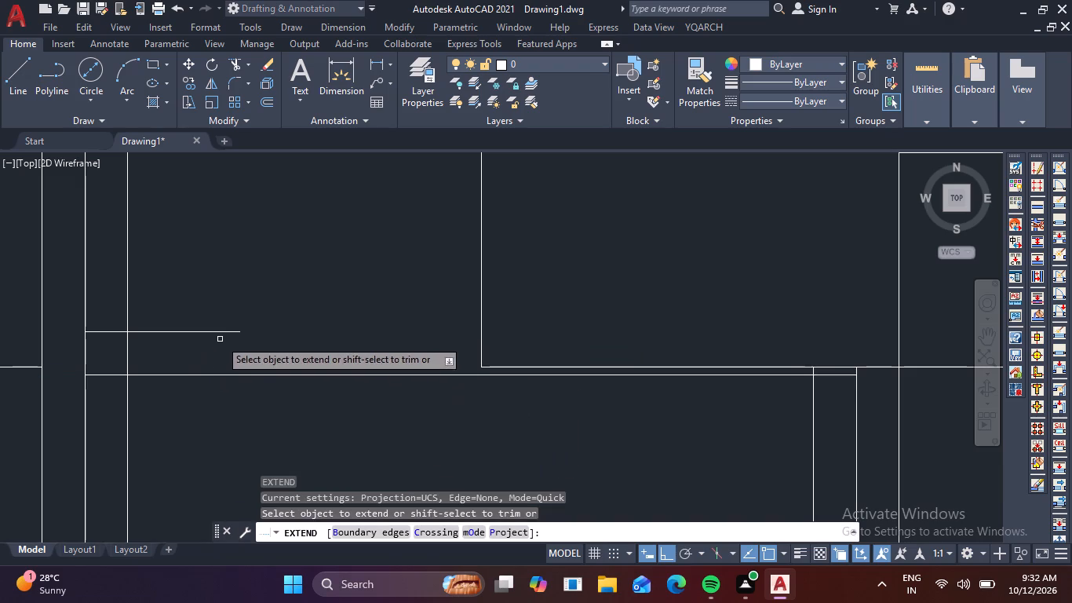
click(226, 331)
key(Escape)
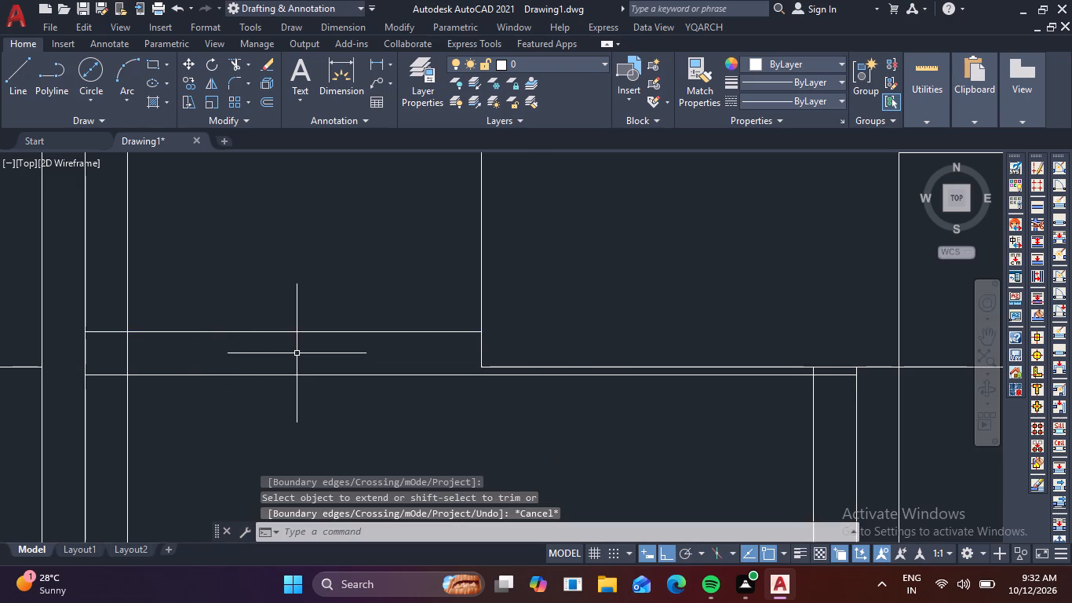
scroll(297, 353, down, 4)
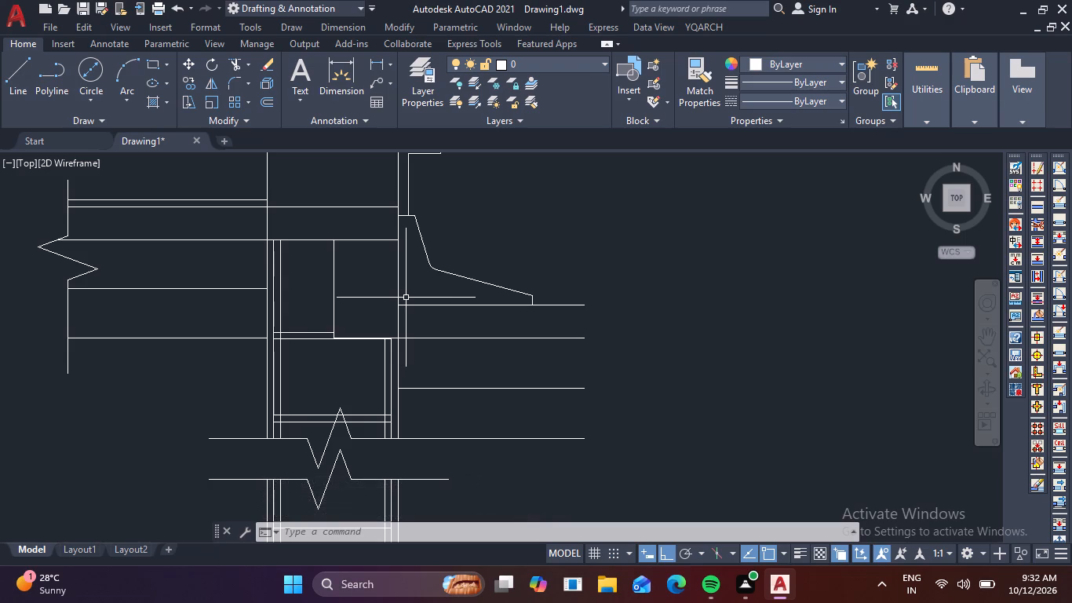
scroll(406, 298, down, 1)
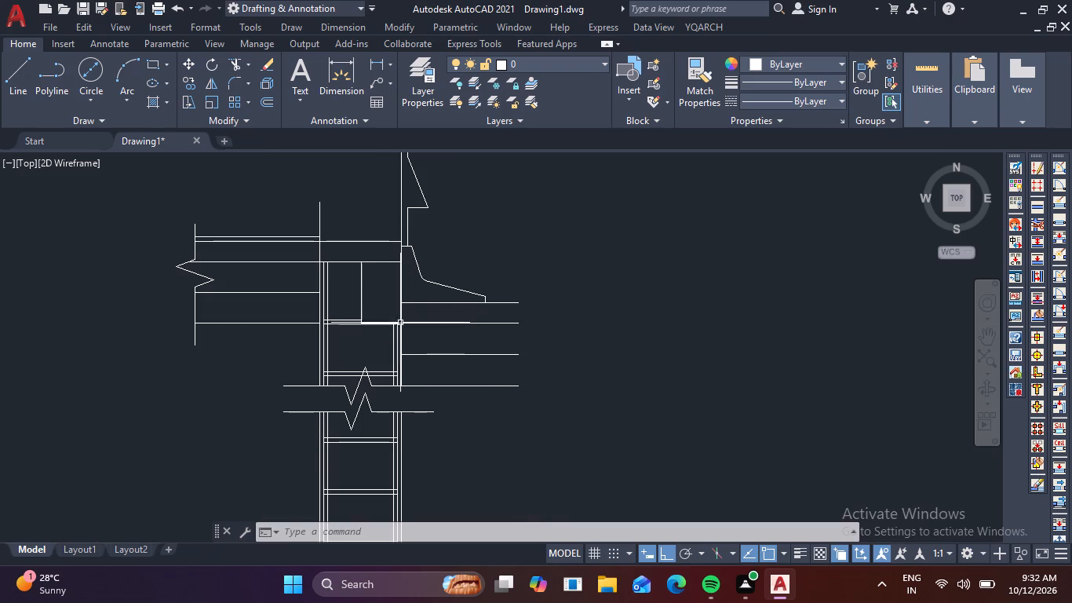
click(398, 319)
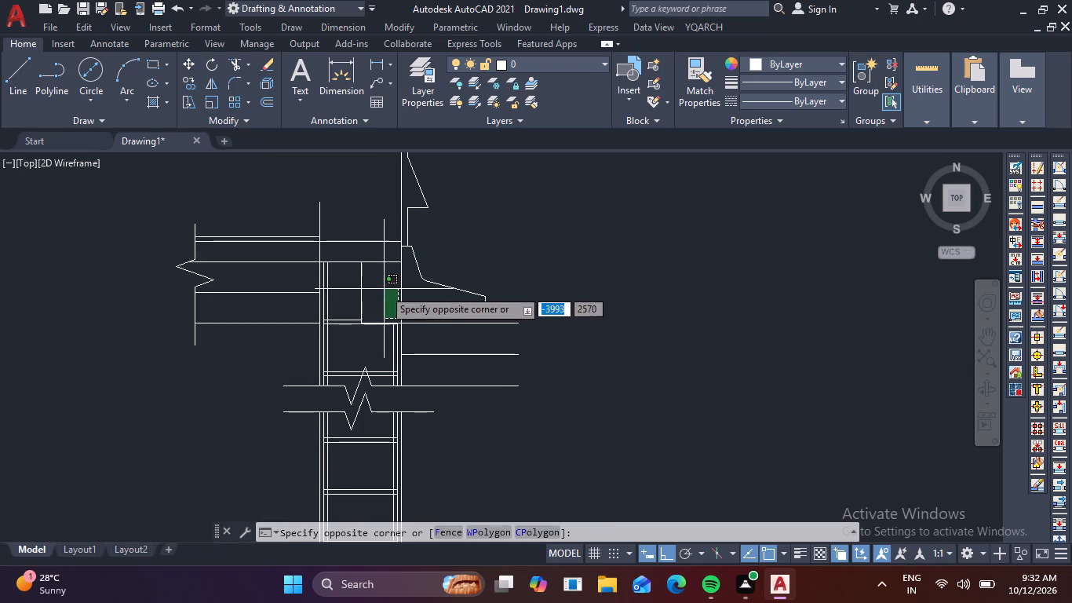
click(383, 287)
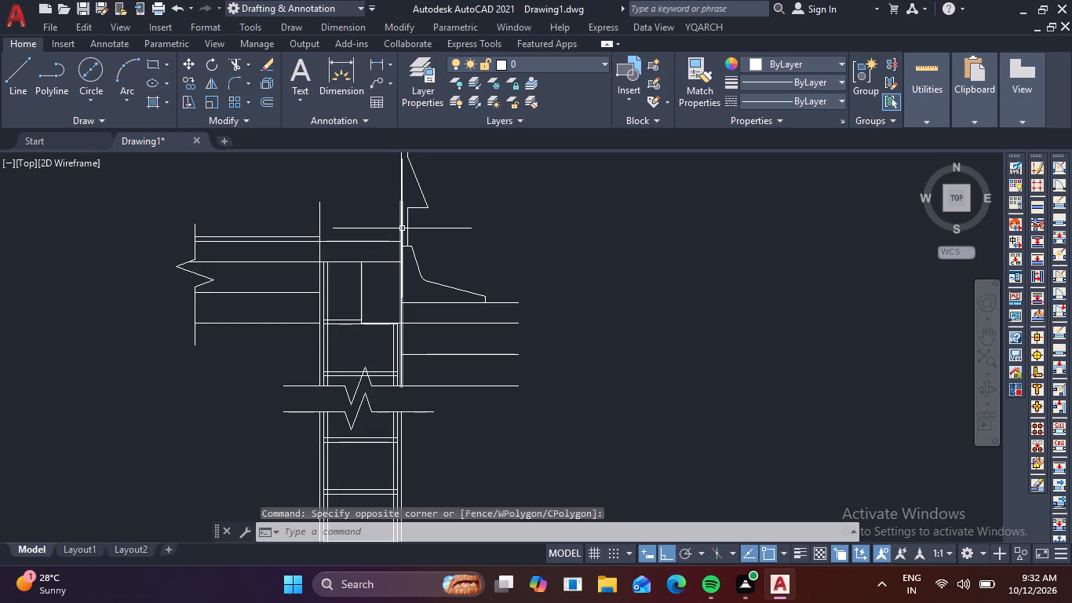
Trim away the portion of the column's right outer line directly above the slab's top line.
key(t)
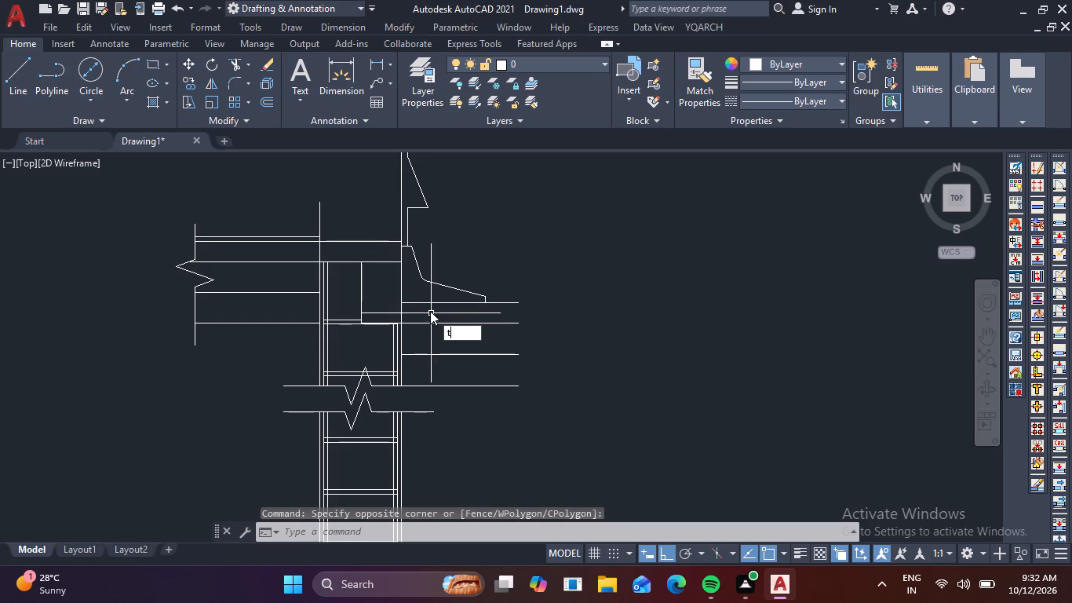
text(r)
key(space)
scroll(392, 228, up, 2)
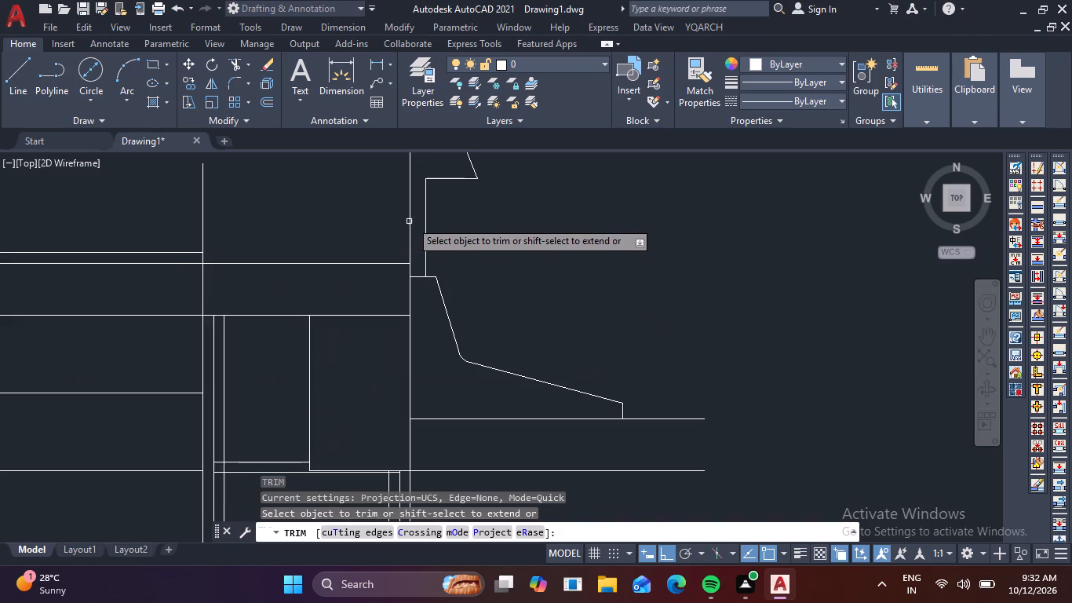
click(409, 222)
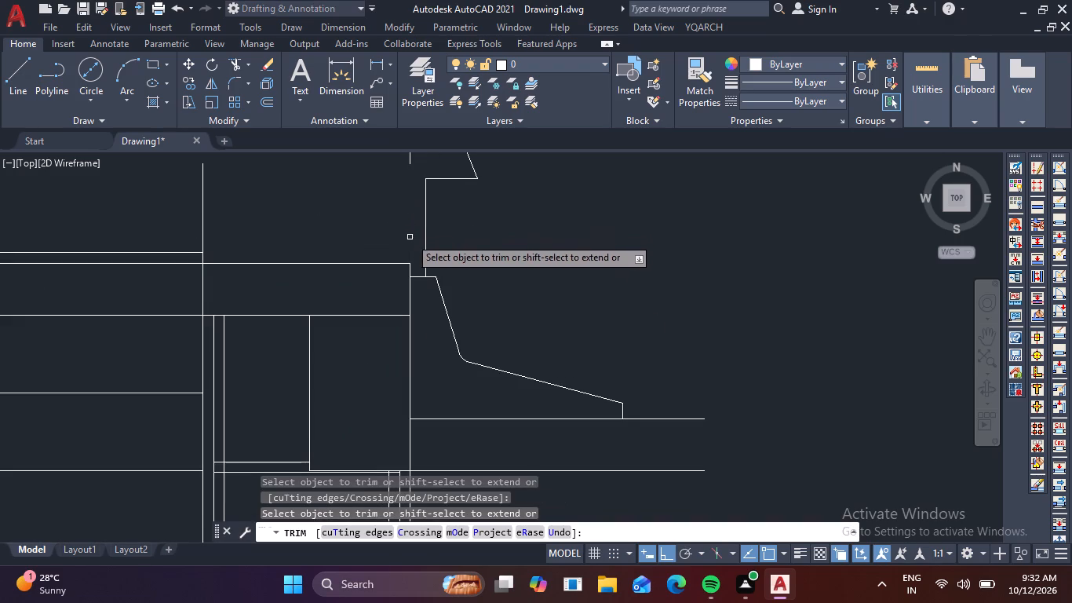
key(Escape)
Draw a vertical line from the cut end of the right outer line down to the slab's top right corner.
text(l)
key(space)
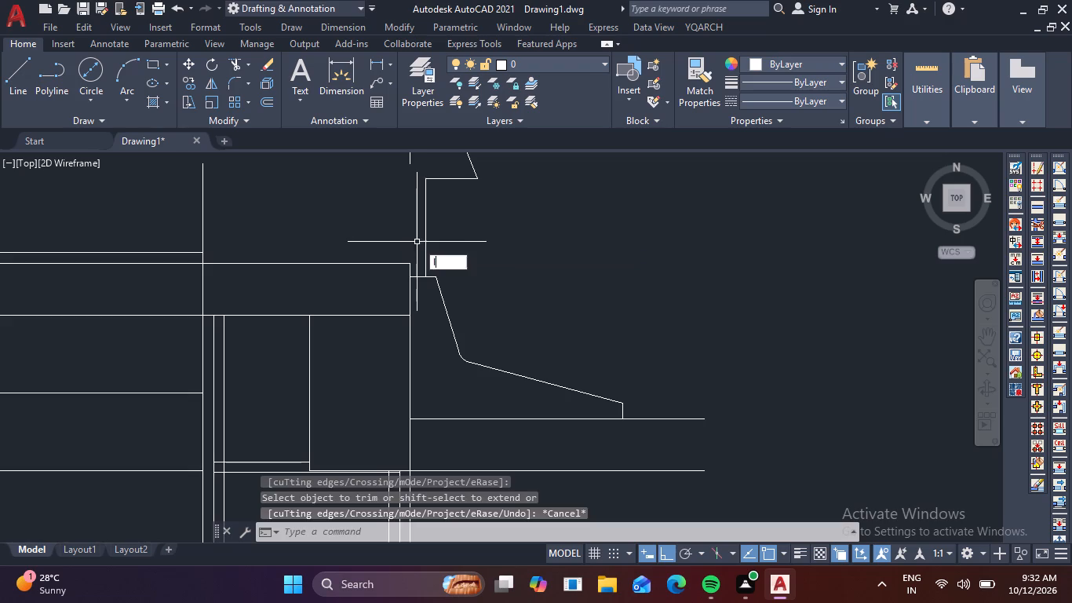
click(411, 165)
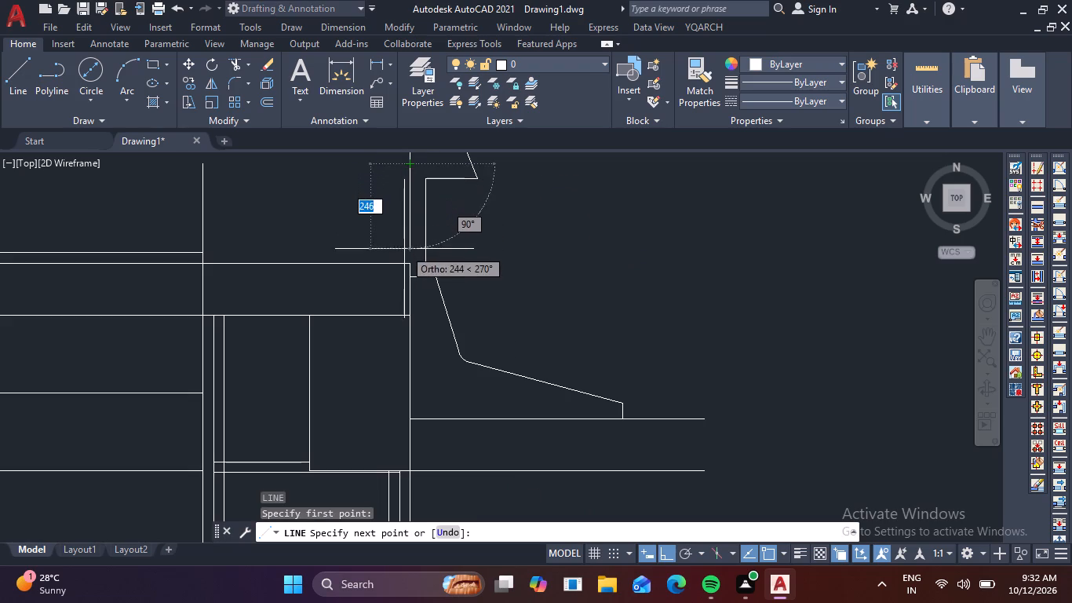
click(407, 265)
key(Escape)
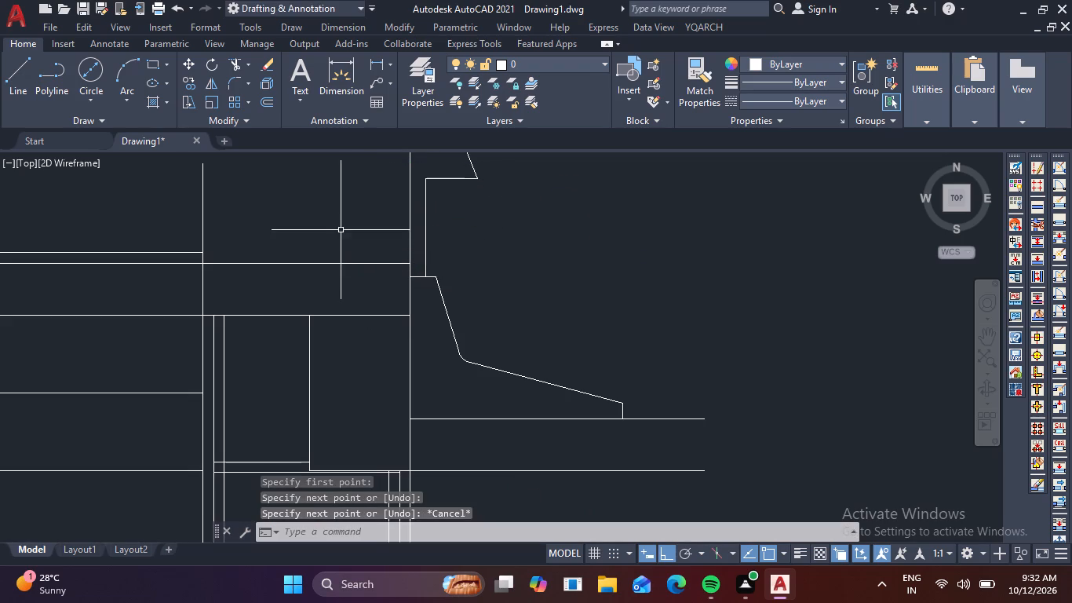
Join the new vertical segment with the line above it into a single line.
middle_drag(340, 227, 358, 272)
click(435, 220)
click(415, 196)
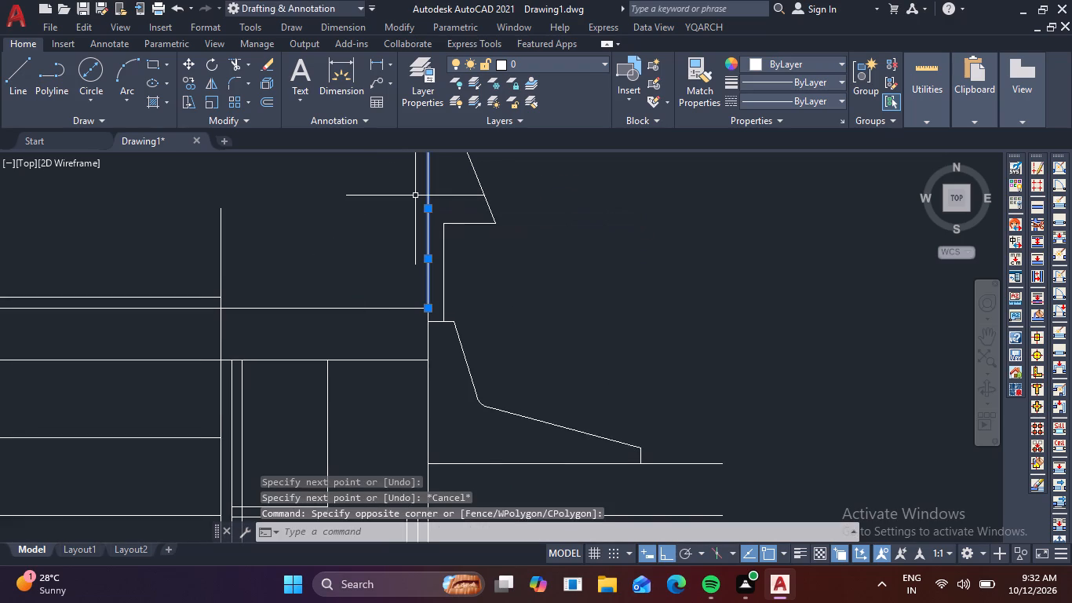
key(j)
key(space)
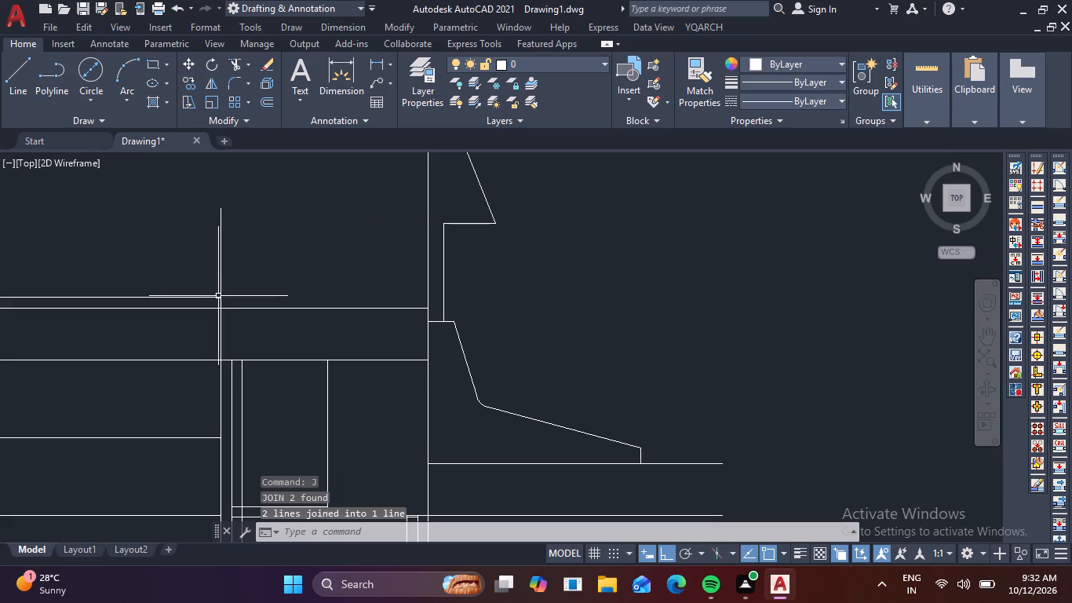
Trim off the stub of the column's left outer line that projects above the slab's top line.
scroll(247, 268, down, 1)
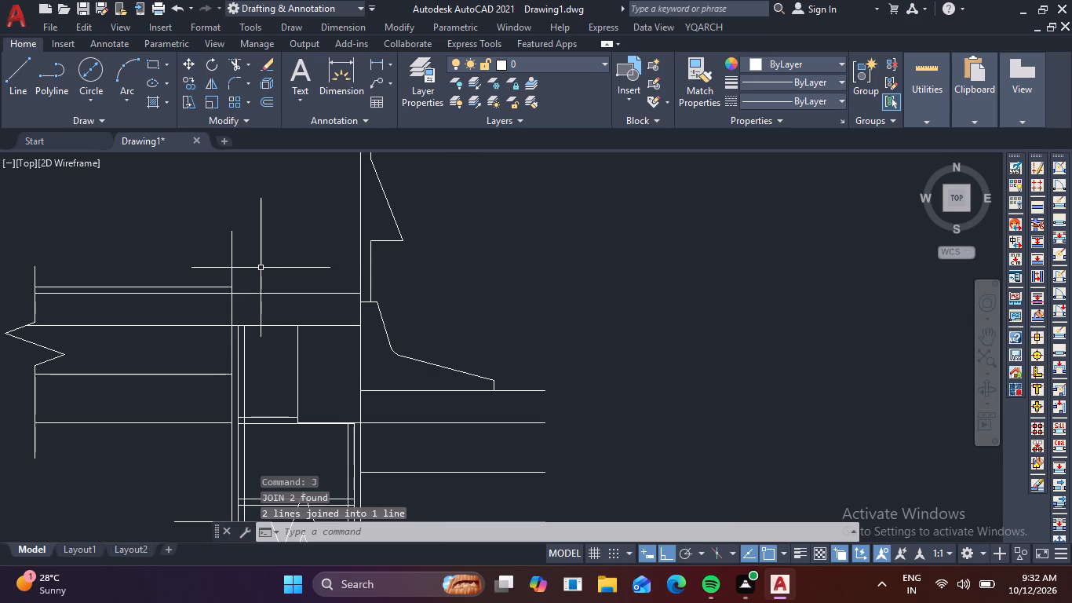
key(t)
key(r)
key(space)
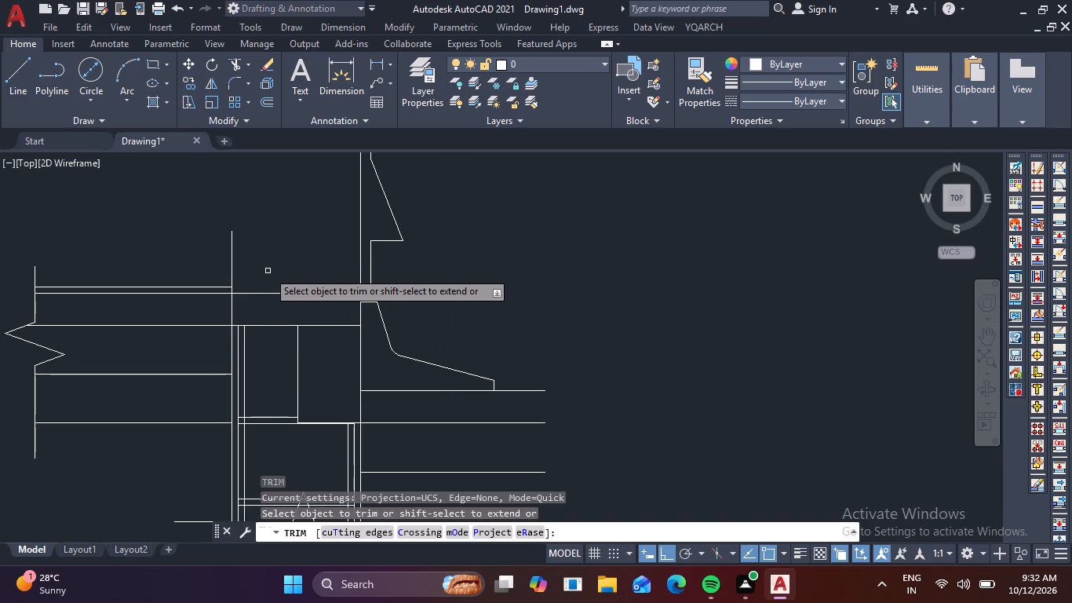
click(233, 254)
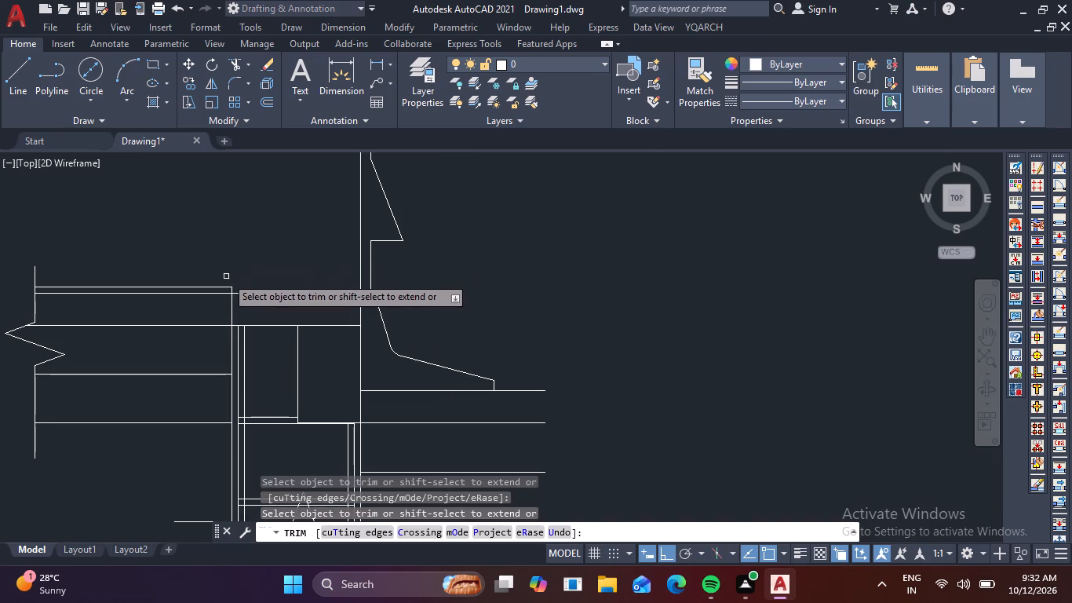
Trim off the remaining stub of the column's left outer line between the slab's top line and the thin finish line above.
scroll(231, 297, up, 2)
click(221, 284)
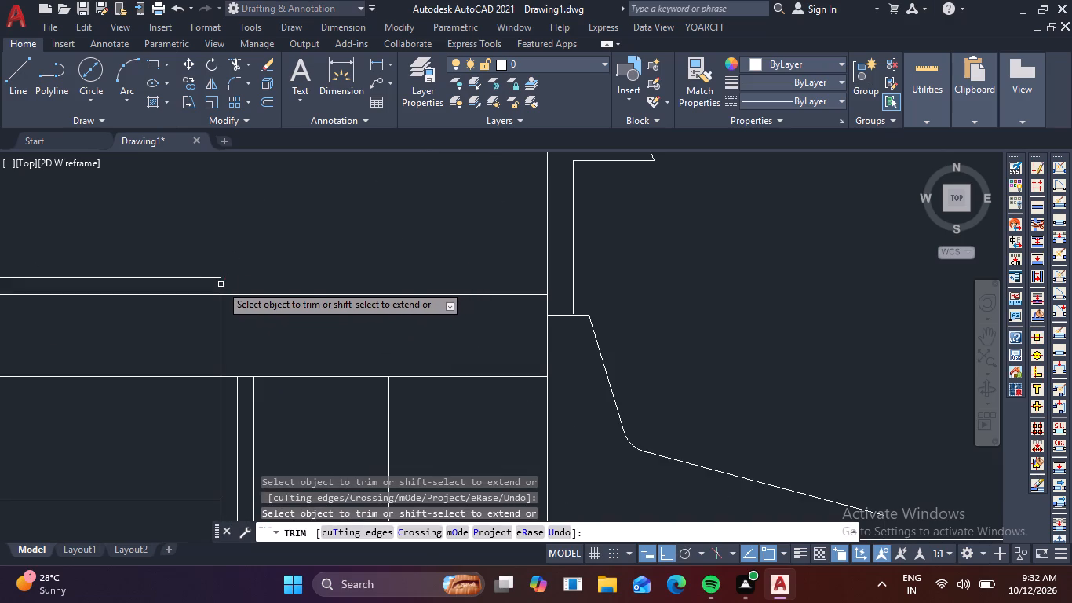
key(Escape)
scroll(315, 275, down, 3)
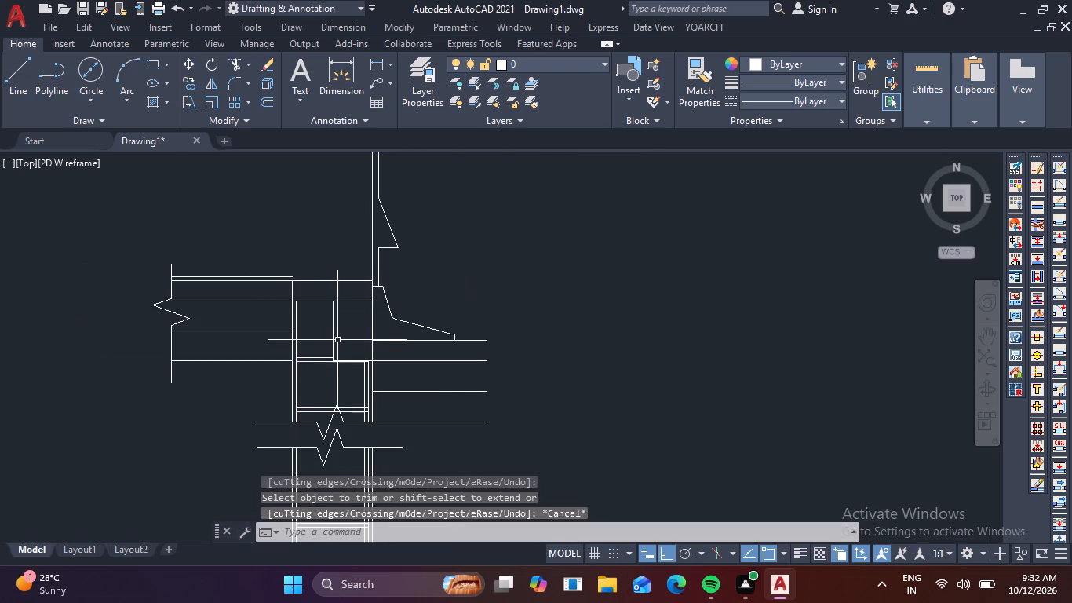
middle_drag(342, 341, 352, 287)
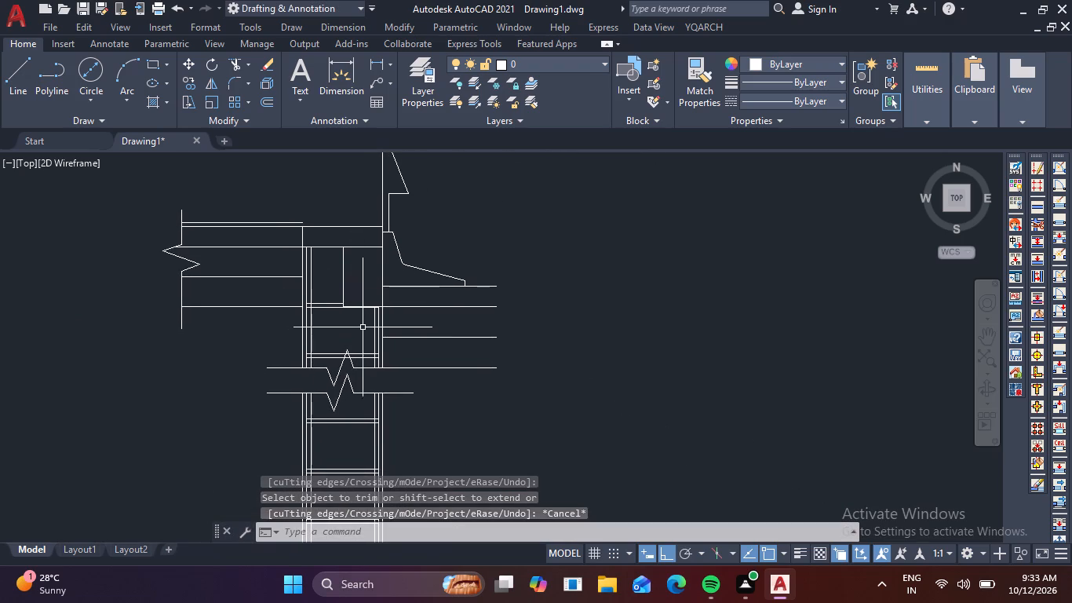
key(Escape)
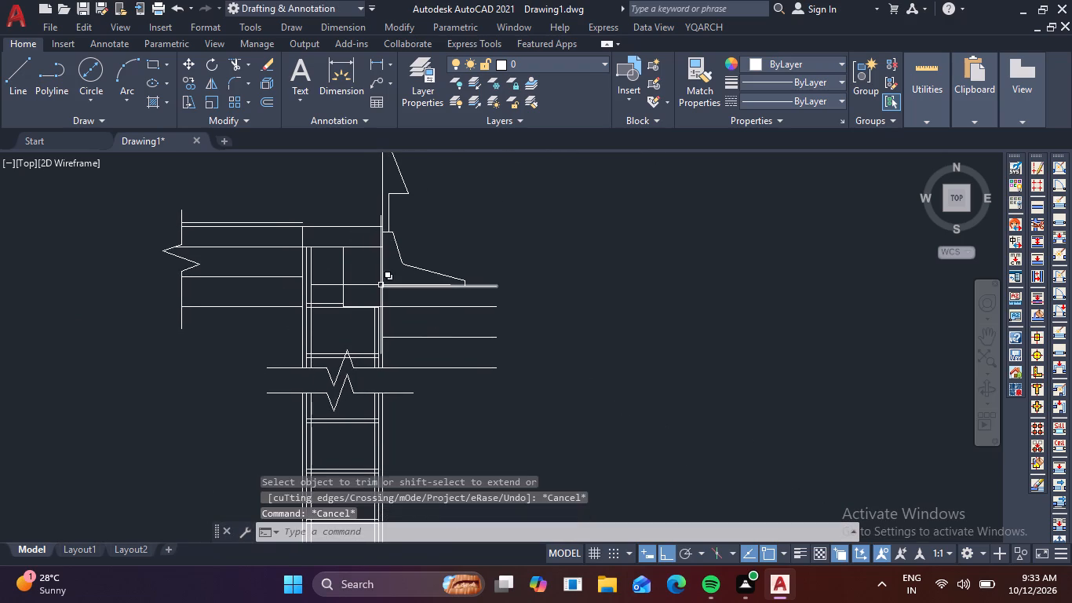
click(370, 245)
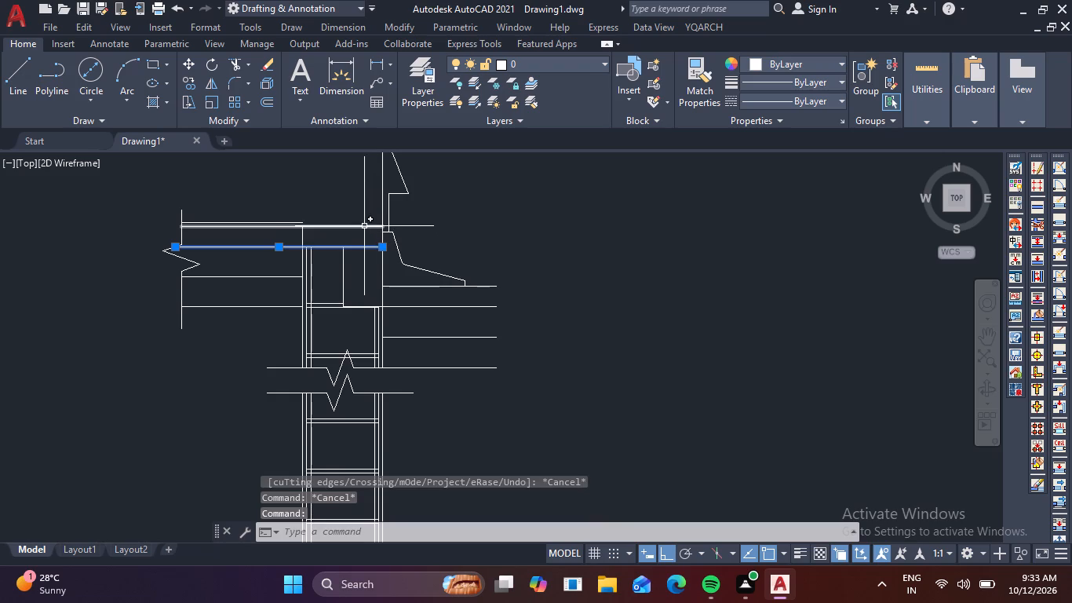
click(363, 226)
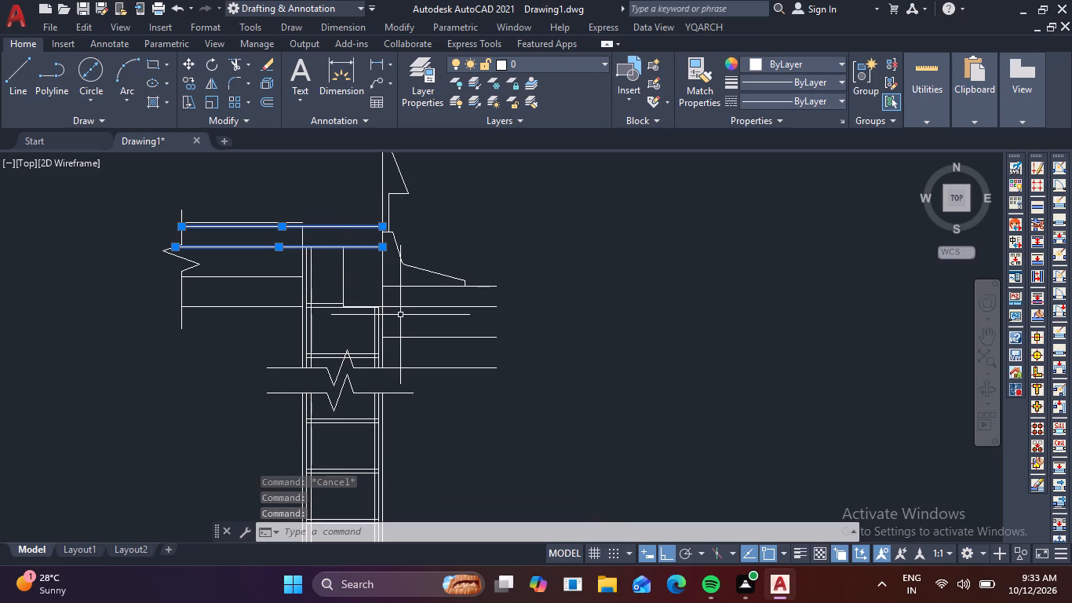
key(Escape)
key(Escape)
Draw a vertical line about 1594 mm up from the slab's top line, above the beam's inner edge, level with the existing upper wall lines' ends.
text(l)
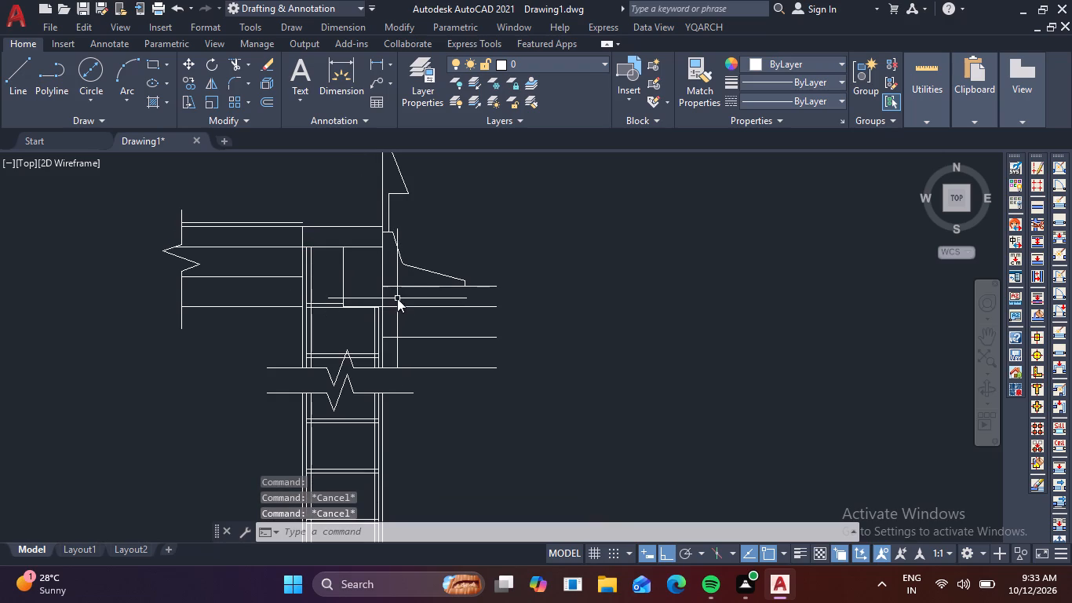
key(space)
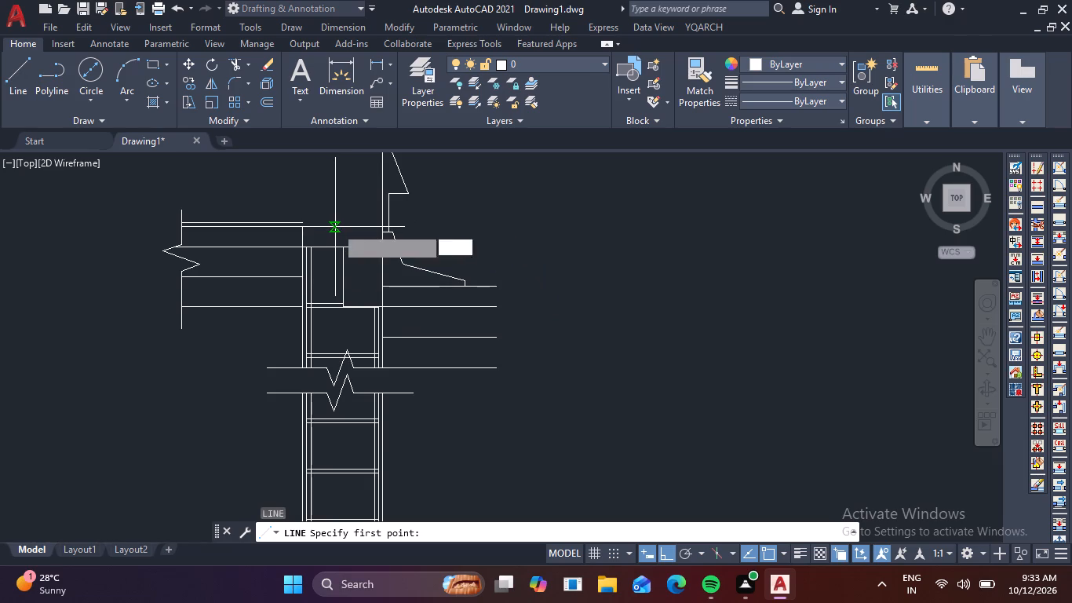
click(342, 228)
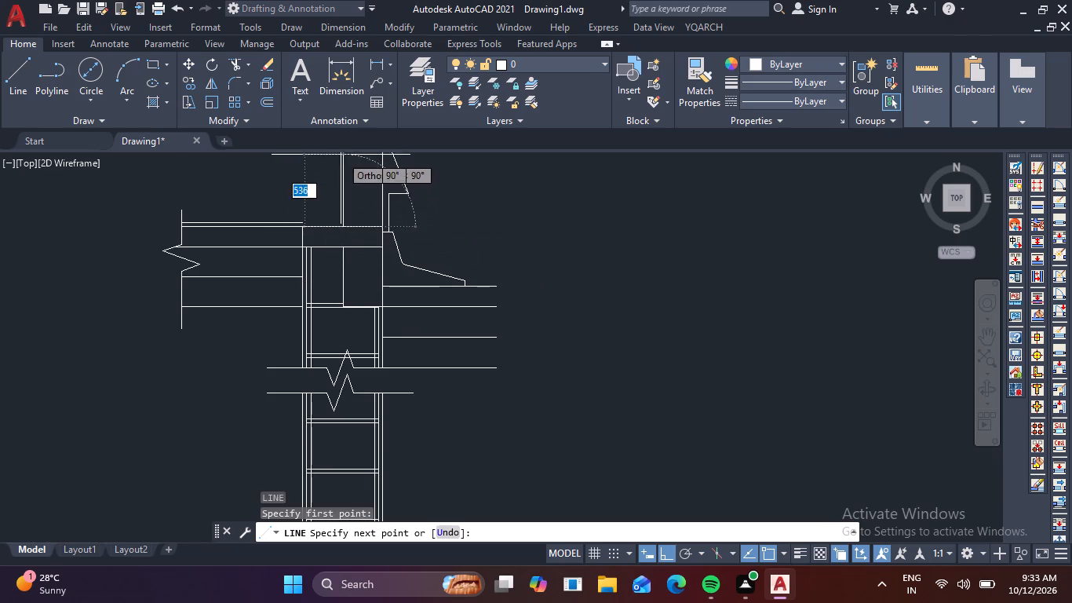
scroll(341, 152, down, 2)
middle_drag(345, 152, 338, 271)
scroll(337, 223, up, 3)
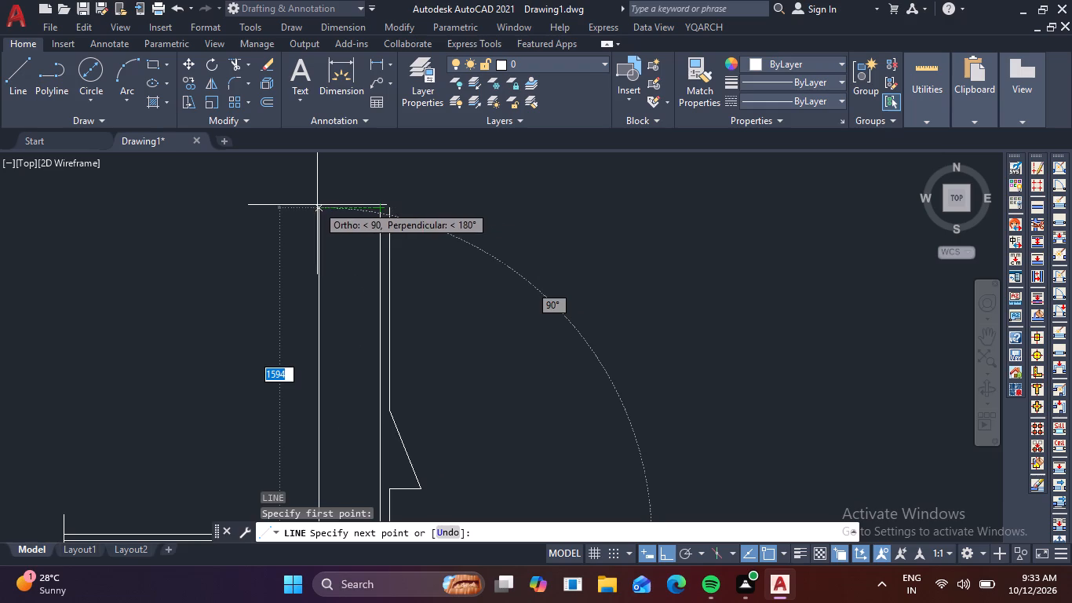
click(317, 205)
key(Escape)
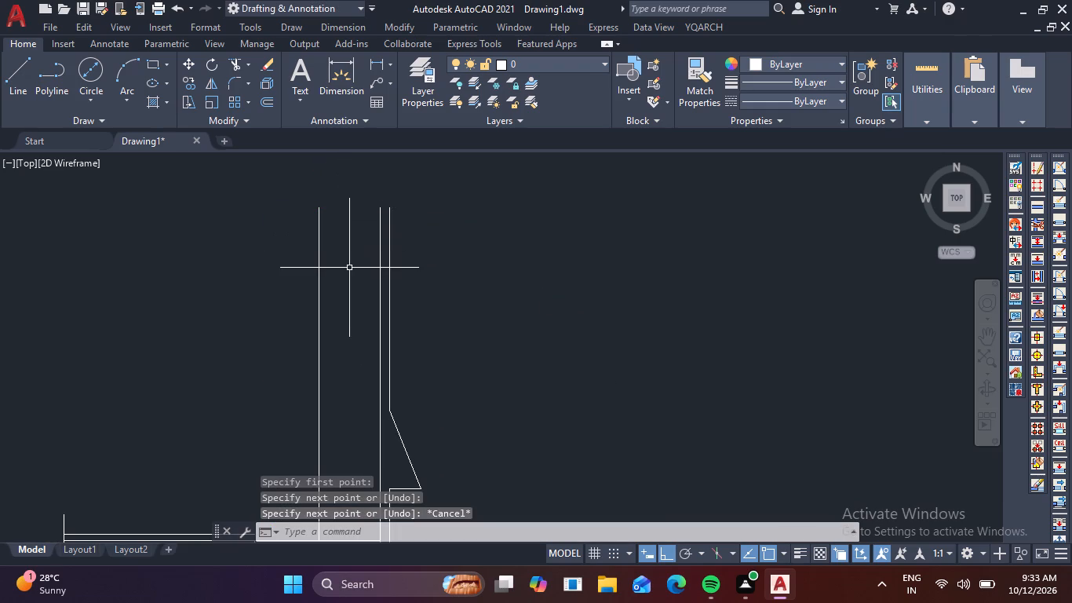
Offset the new vertical wall line 30 mm towards the slab side, away from the existing right wall lines.
key(o)
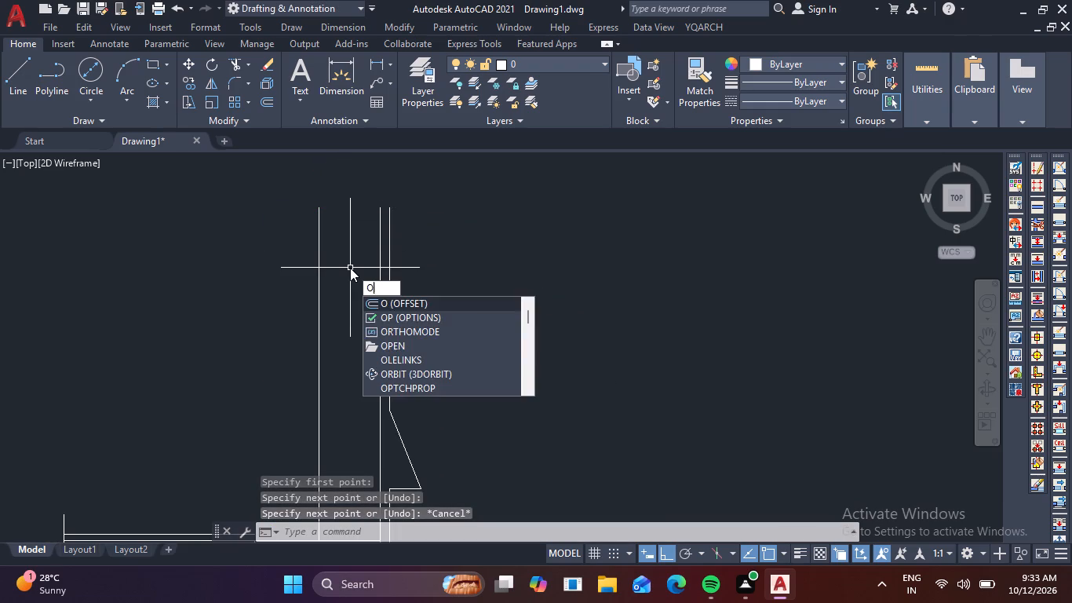
key(Return)
text(30)
key(space)
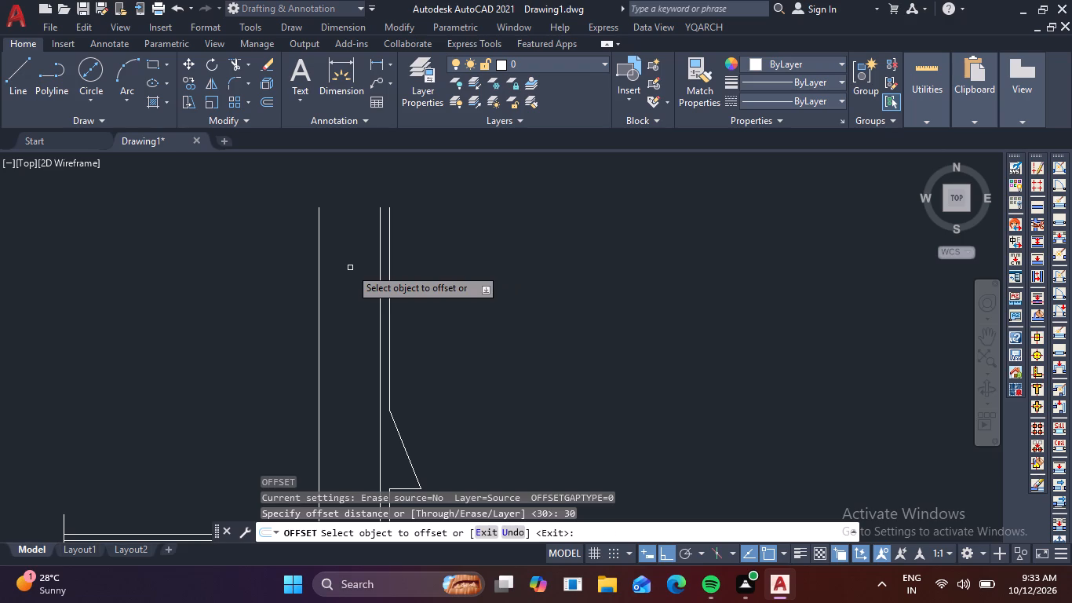
click(319, 254)
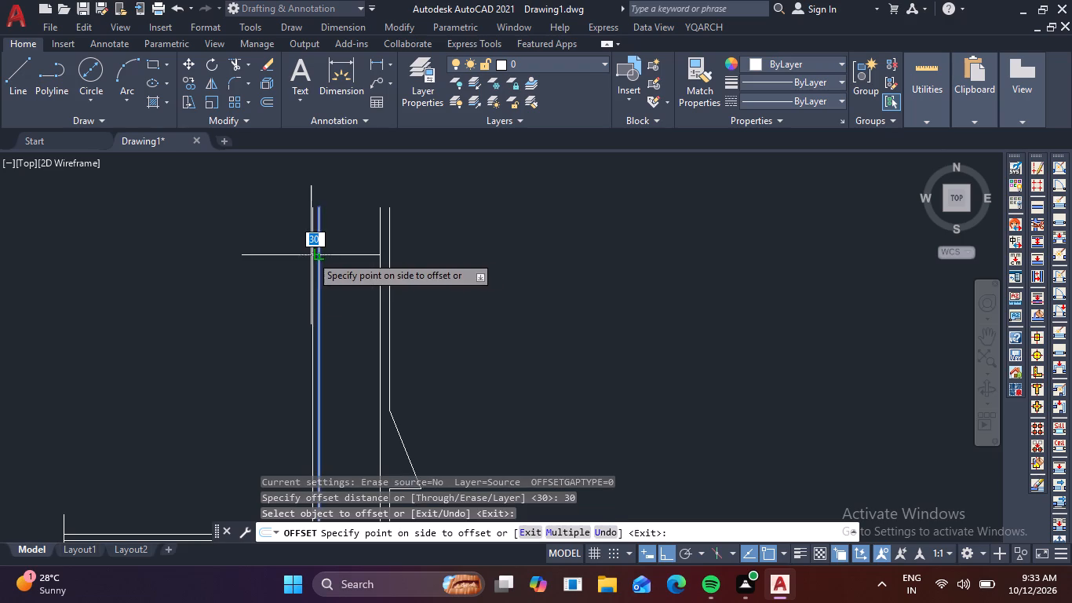
click(310, 255)
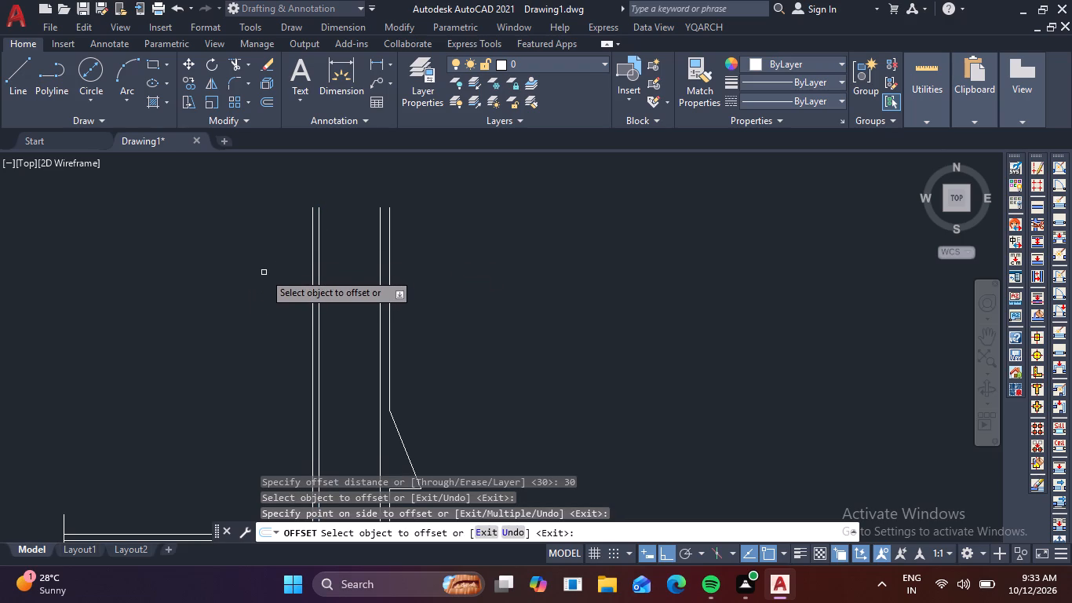
Extend the thin finish line above the slab to meet the wall's new offset line.
scroll(255, 258, down, 2)
middle_drag(250, 276, 275, 214)
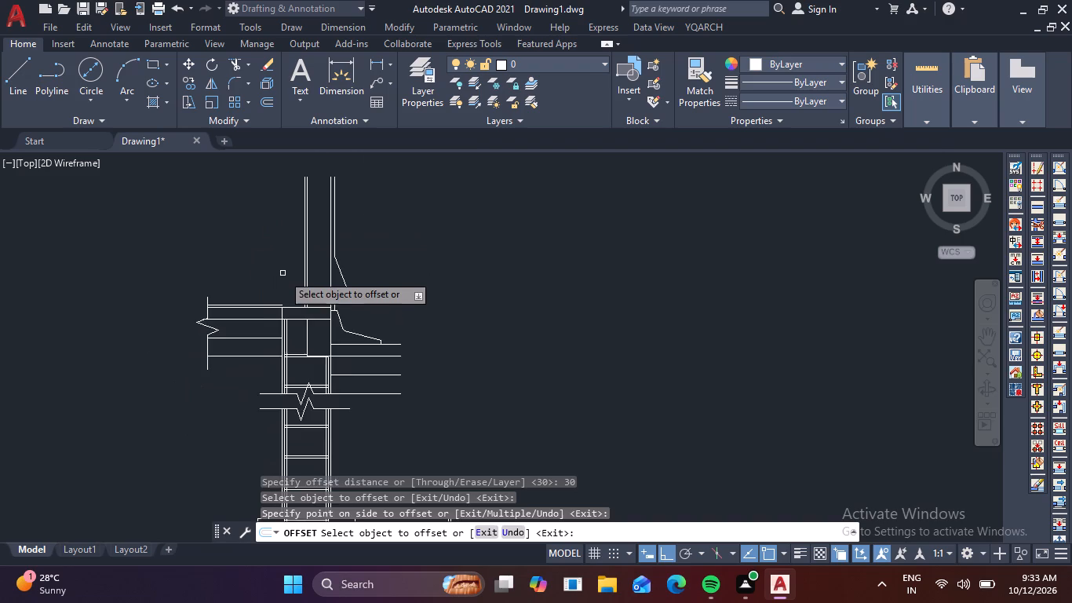
scroll(283, 279, up, 2)
key(Escape)
text(ex)
key(space)
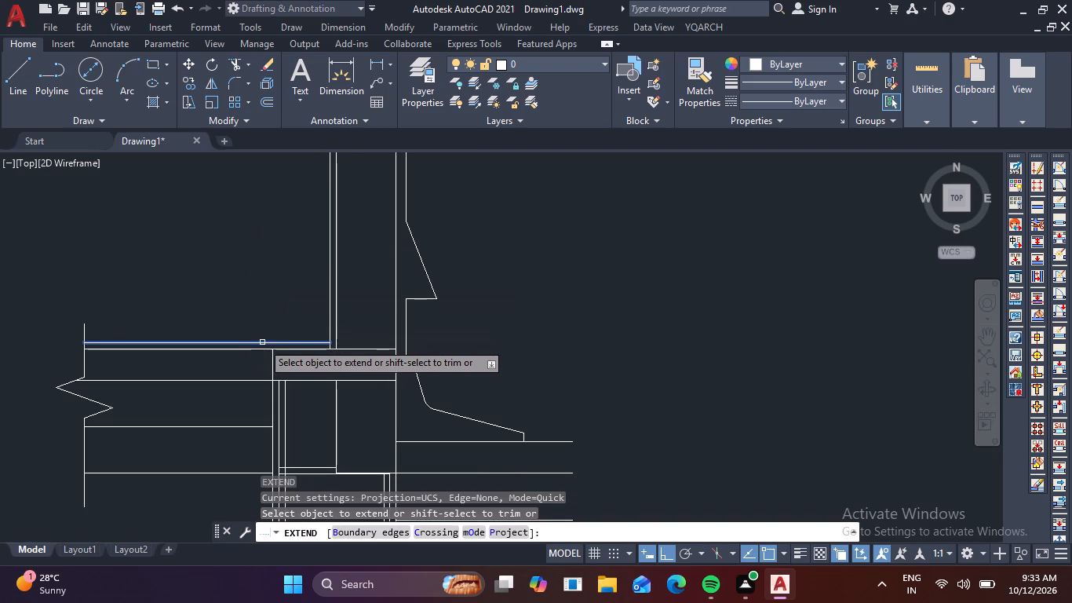
click(262, 342)
click(309, 341)
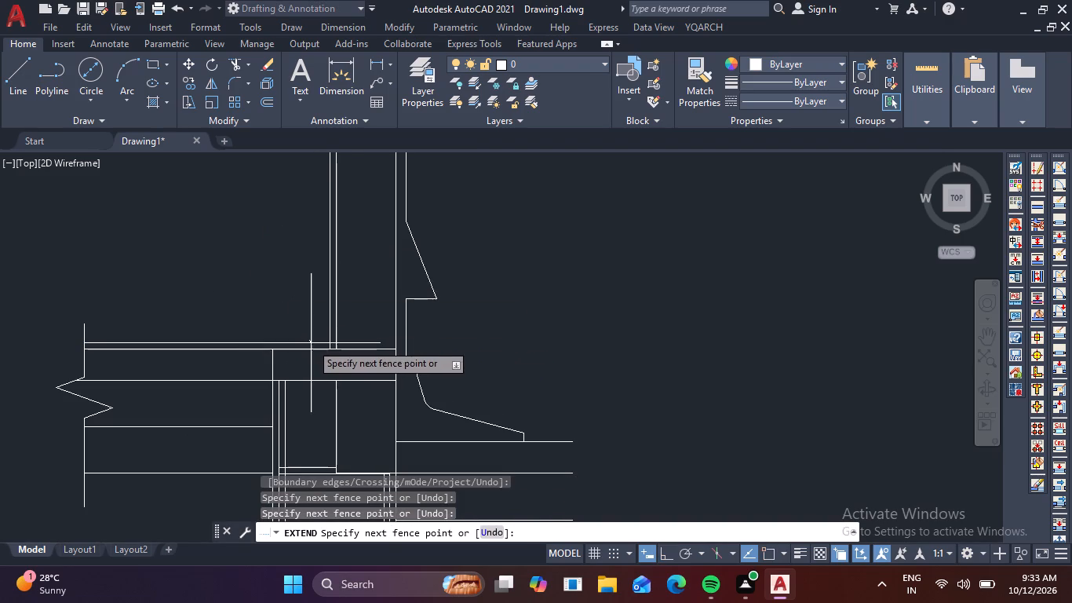
click(312, 345)
key(Escape)
Add a horizontal break line about 517 mm long across the upper wall's top ends, with its break symbol near the middle.
scroll(277, 310, down, 2)
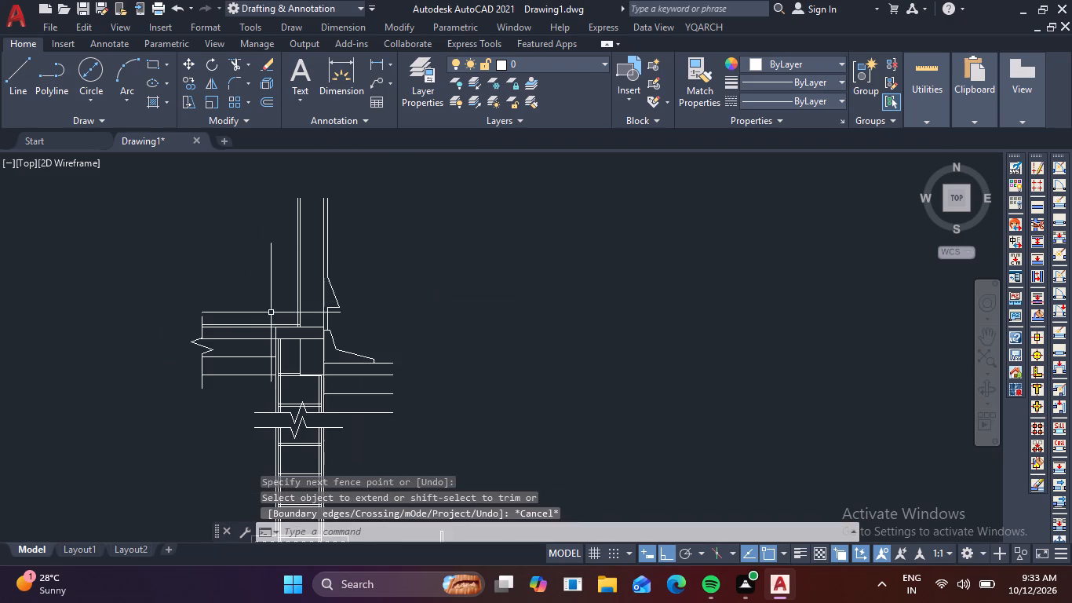
middle_drag(260, 293, 257, 311)
key(b)
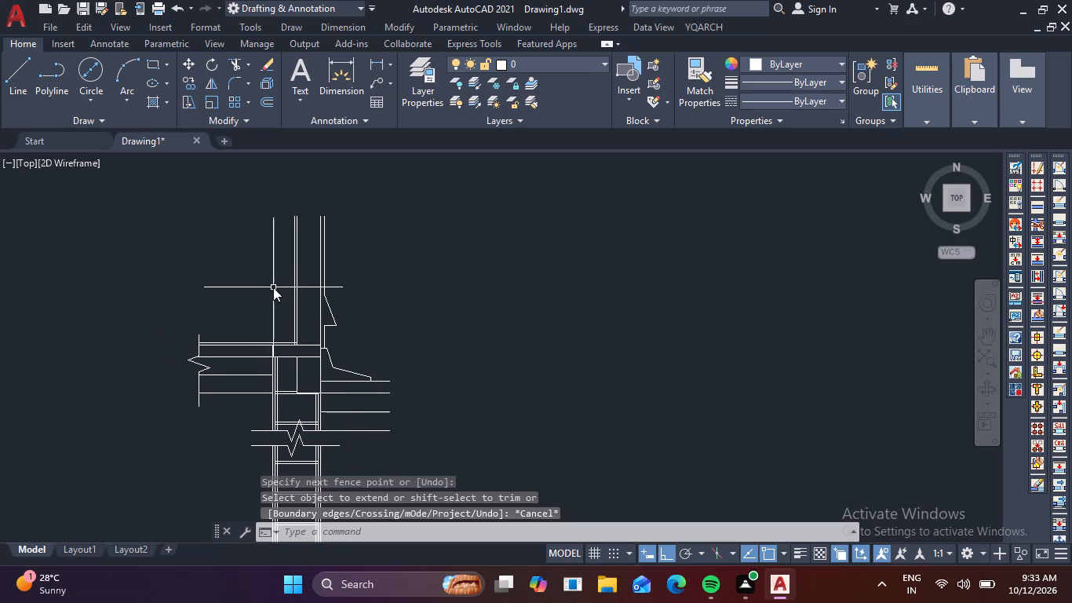
key(r)
key(e)
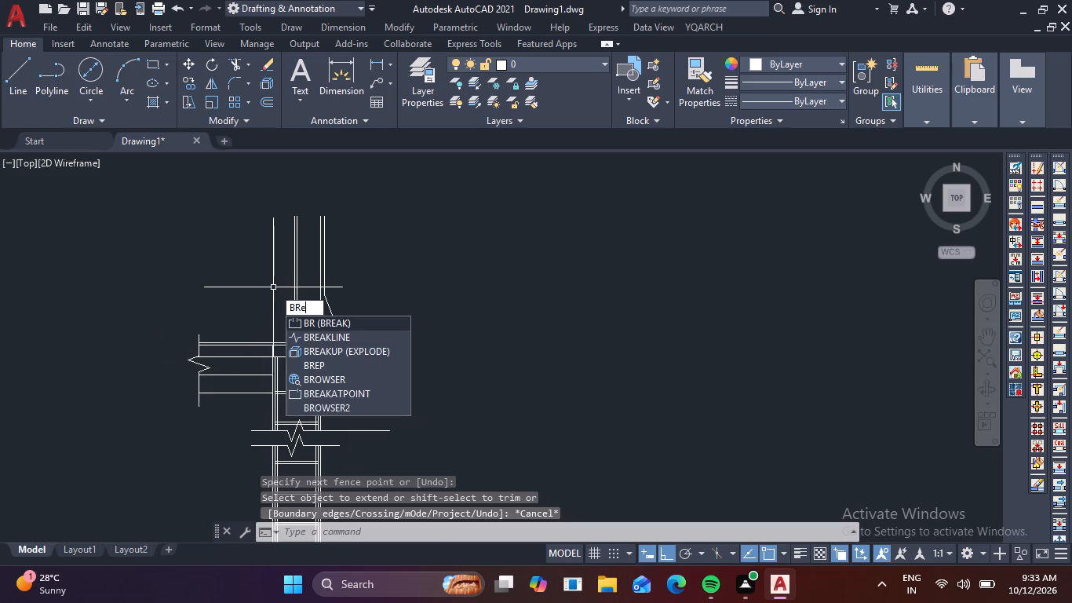
key(space)
scroll(290, 243, up, 3)
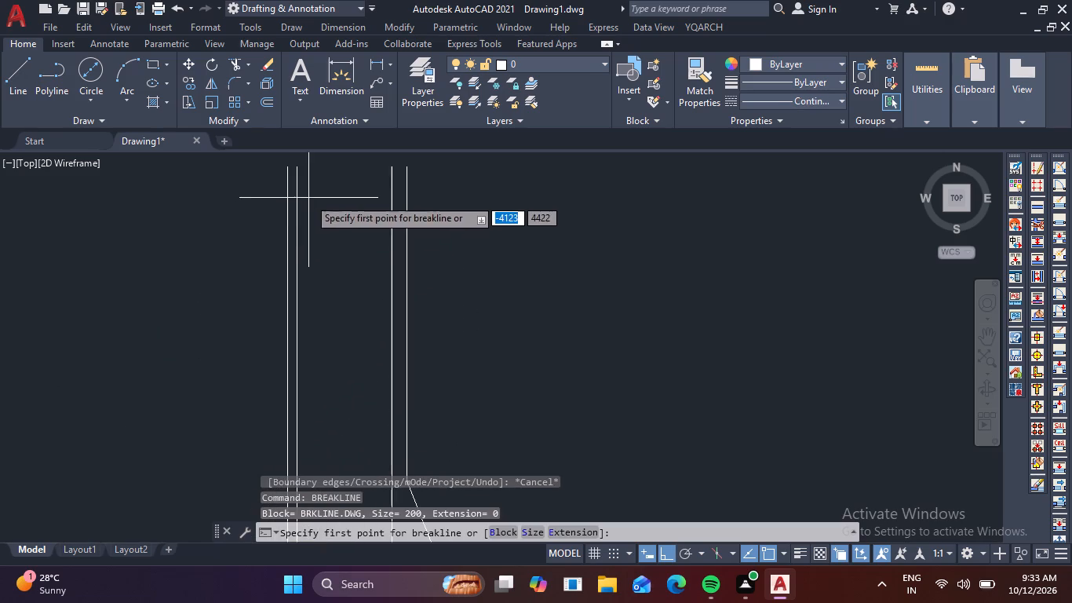
click(264, 170)
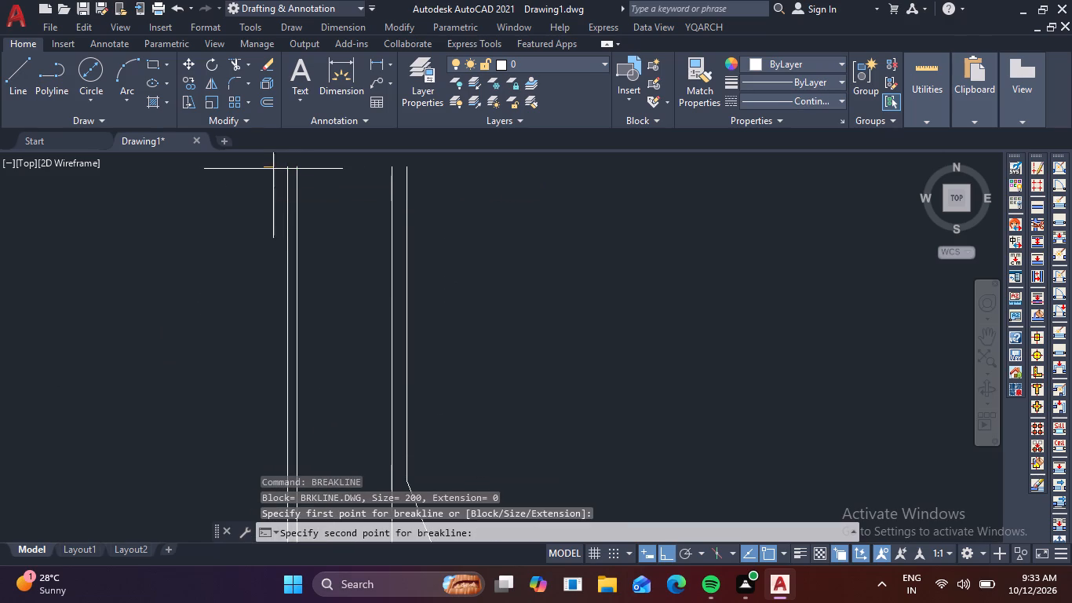
click(432, 166)
click(352, 169)
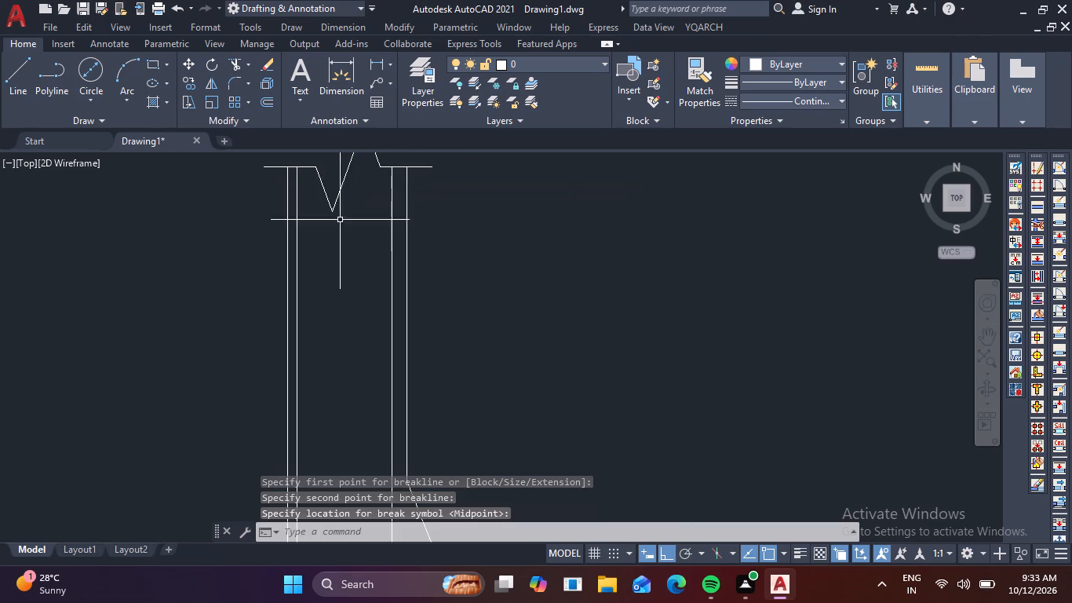
Add a vertical break line across the free ends of the horizontal layer lines right of the column, with its symbol near the middle.
scroll(341, 237, down, 2)
middle_drag(412, 264, 401, 223)
middle_drag(398, 207, 399, 196)
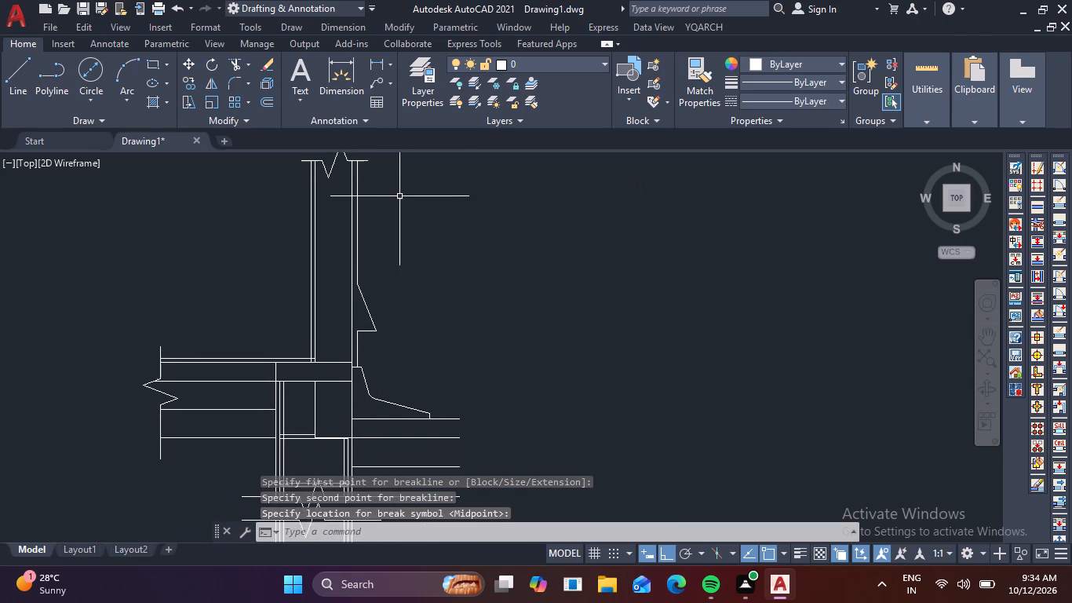
middle_drag(421, 239, 410, 198)
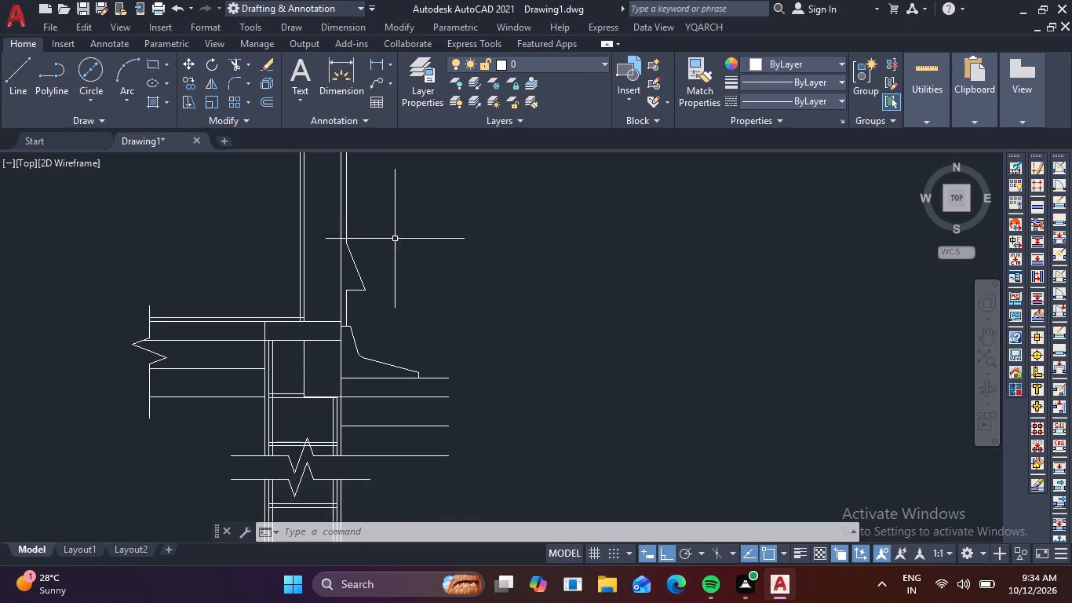
middle_drag(486, 257, 503, 208)
middle_drag(500, 258, 524, 213)
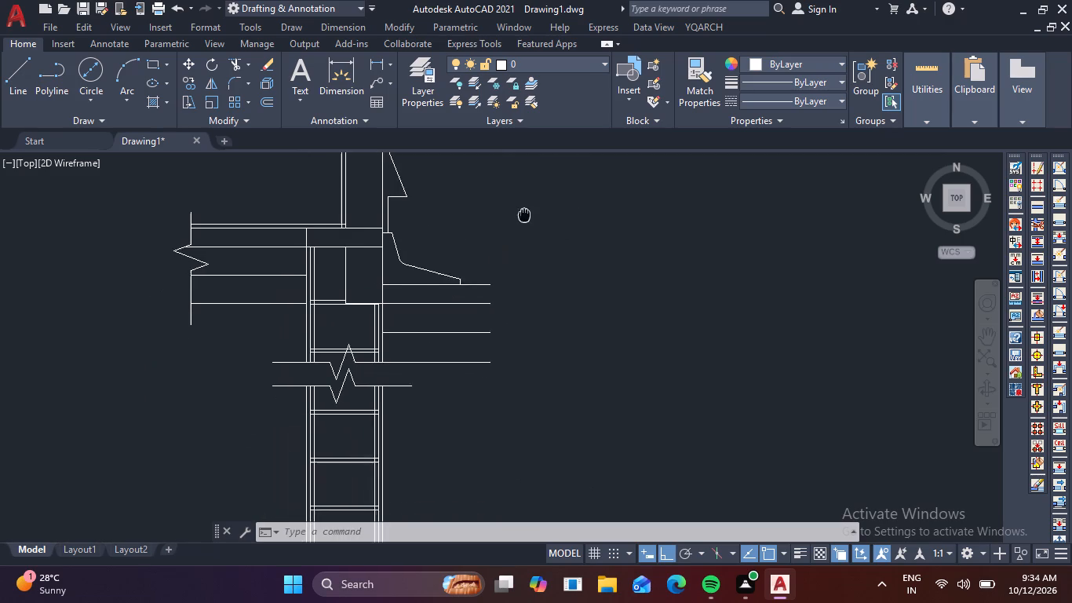
middle_drag(524, 213, 525, 211)
key(space)
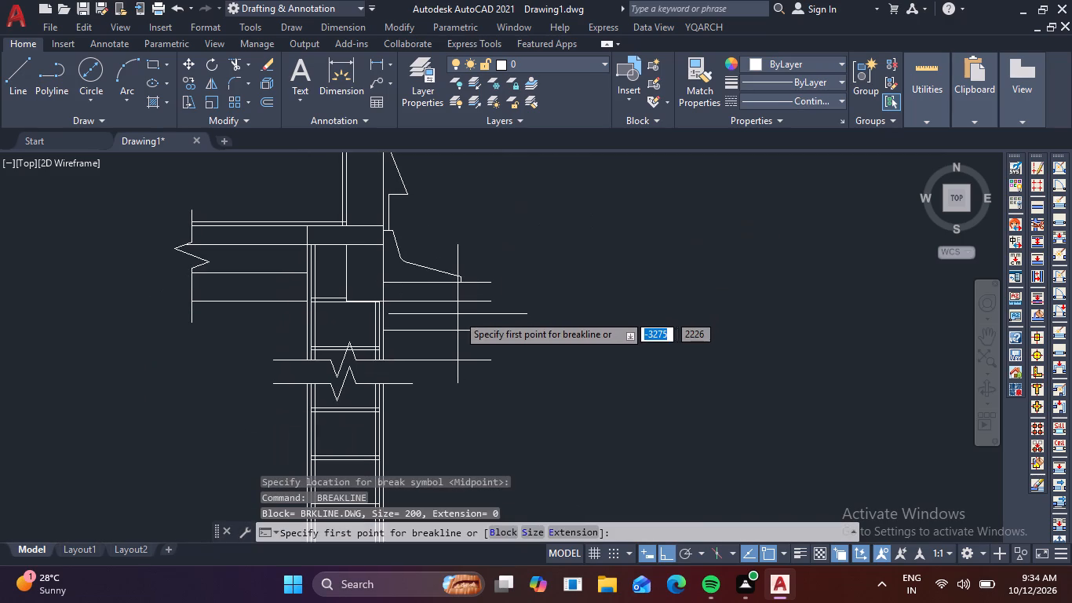
key(Escape)
key(space)
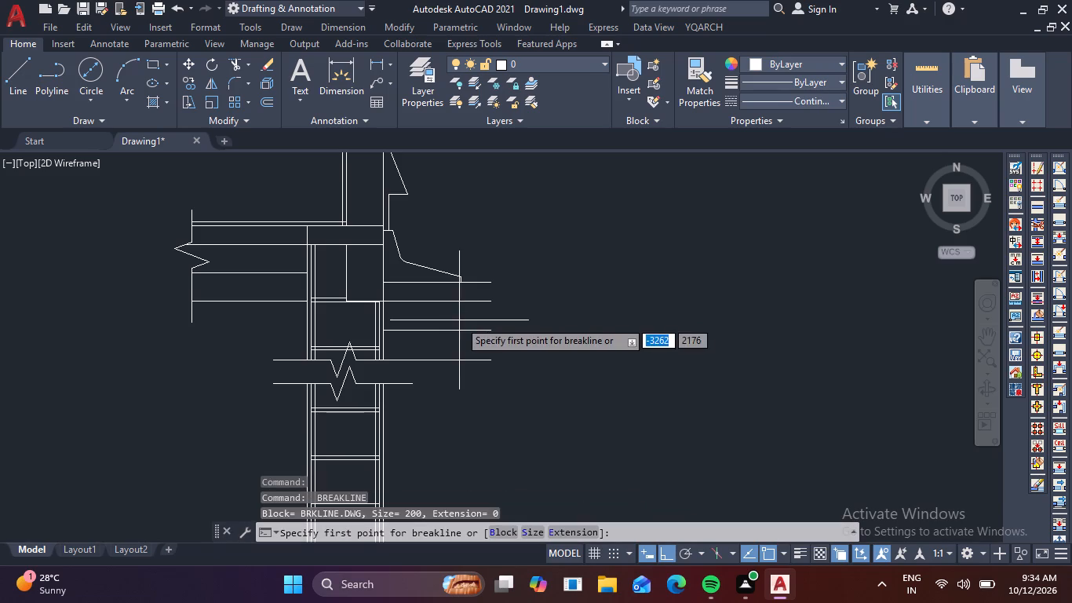
click(490, 260)
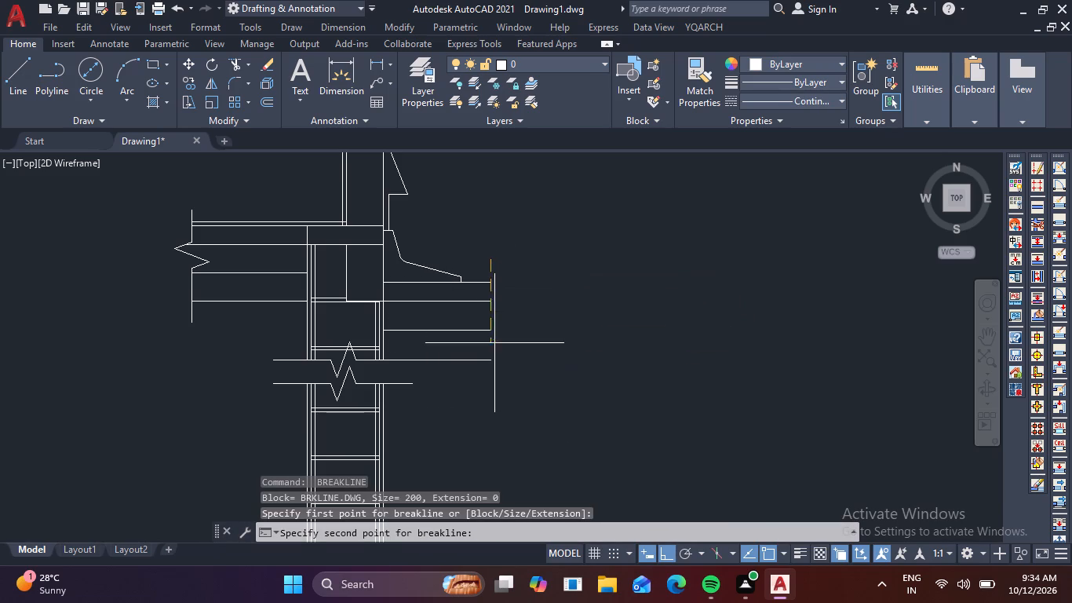
click(490, 386)
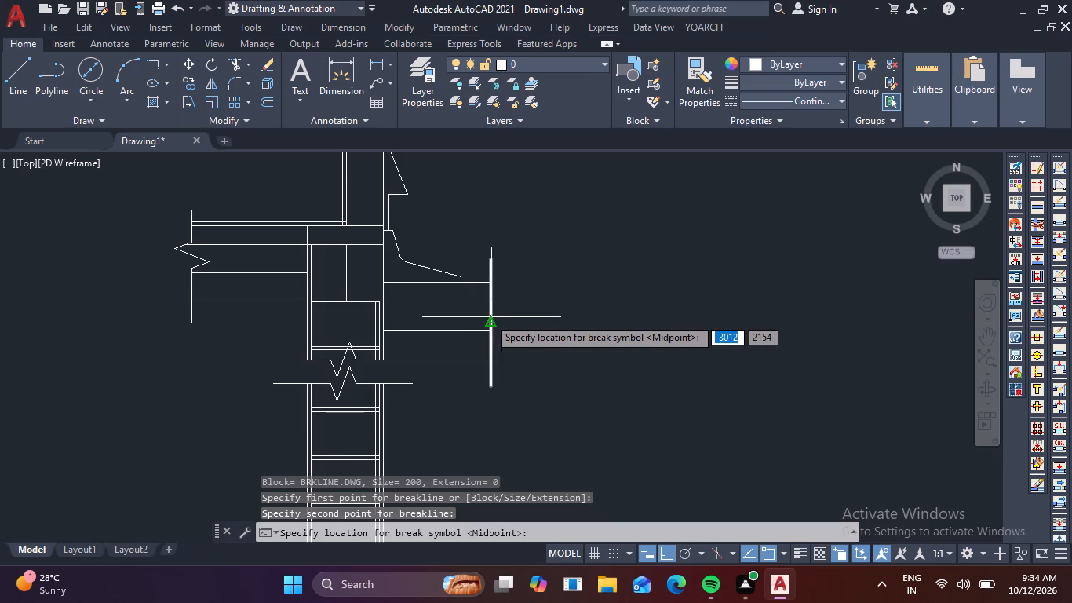
click(489, 317)
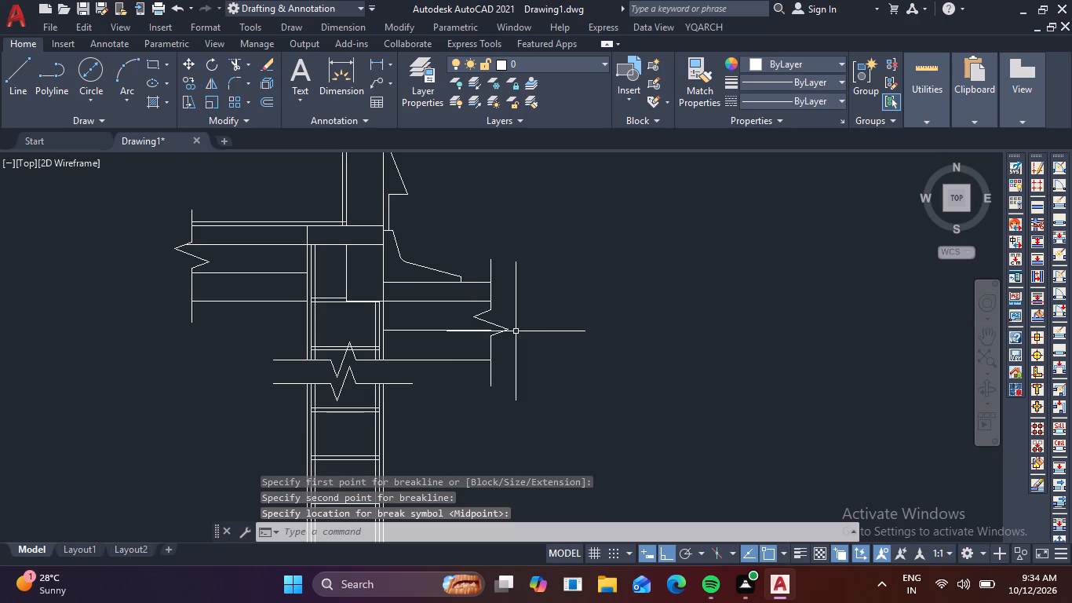
key(Escape)
Extend the lowest of the layer lines right of the column to the zigzag of the new vertical break line.
key(e)
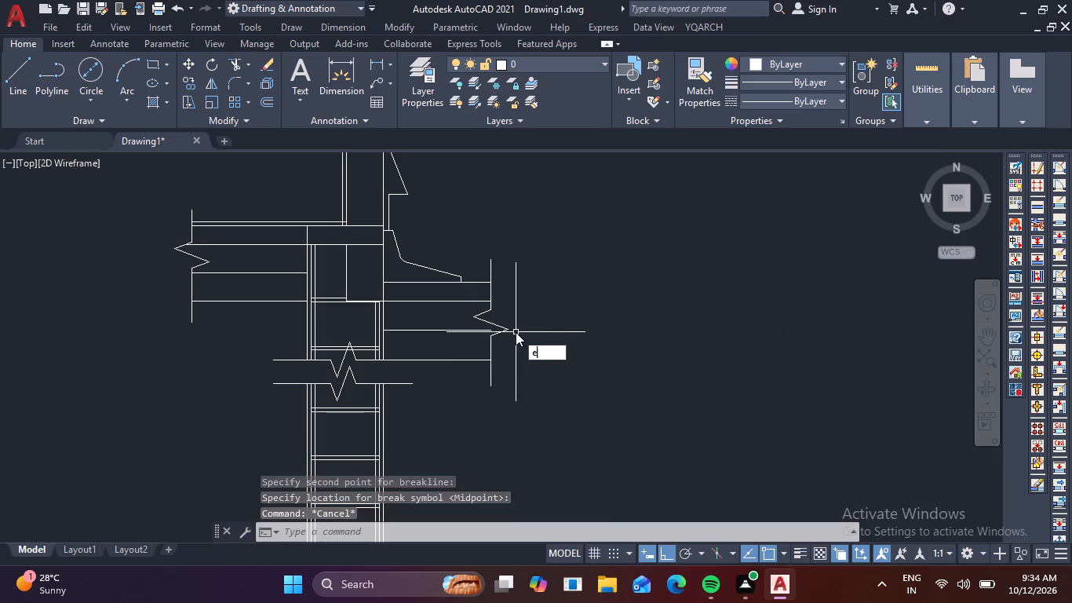
text(x)
key(space)
click(481, 332)
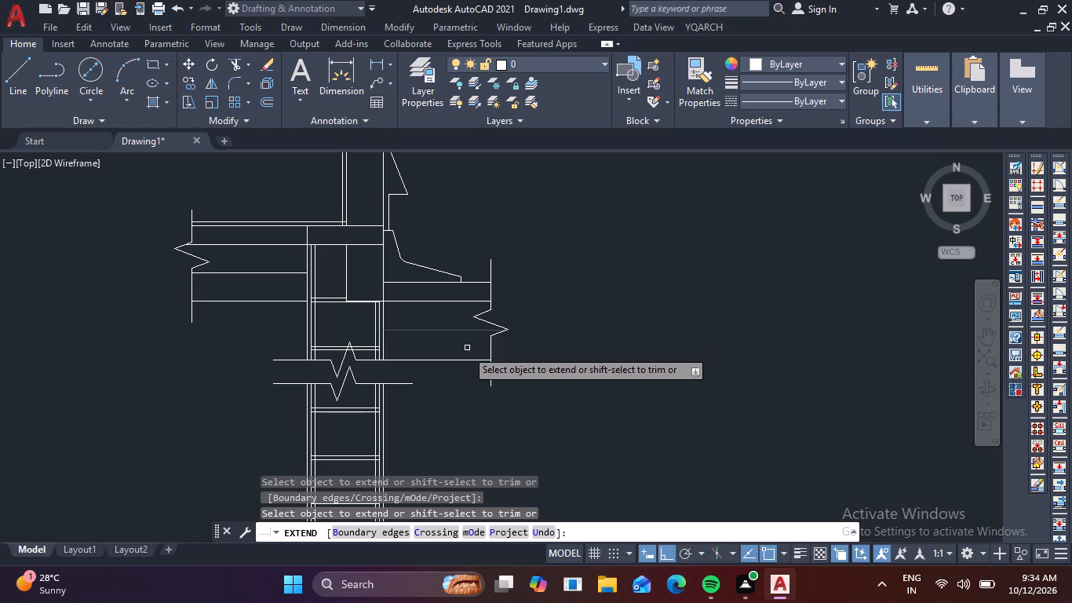
key(Escape)
scroll(456, 378, down, 2)
middle_drag(476, 381, 539, 360)
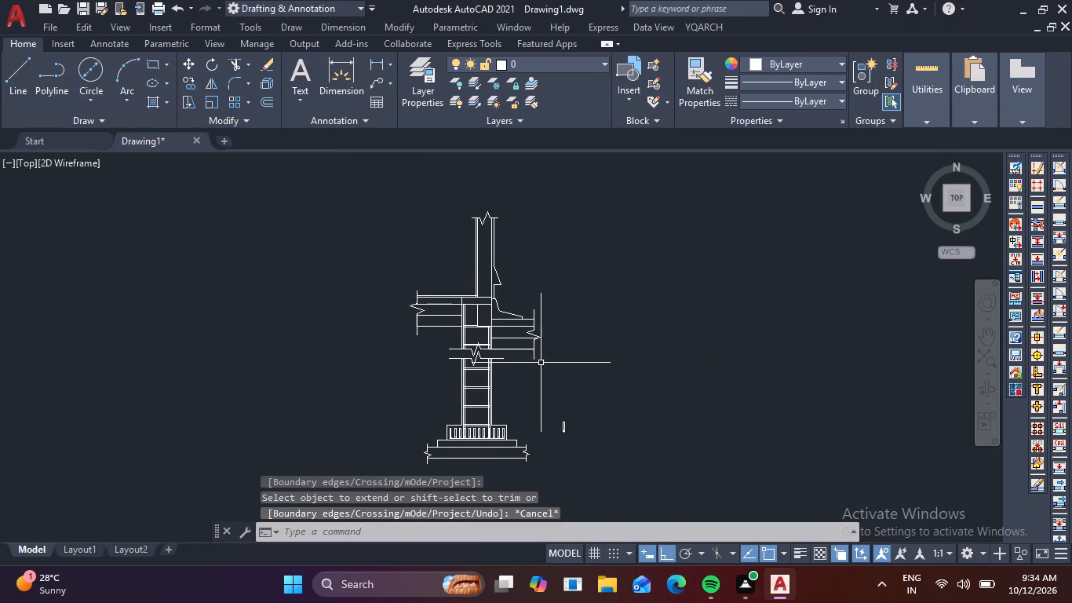
Erase the leftover small bar shape lying to the right of the footing, outside the detail.
drag(573, 464, 567, 456)
click(546, 407)
key(Delete)
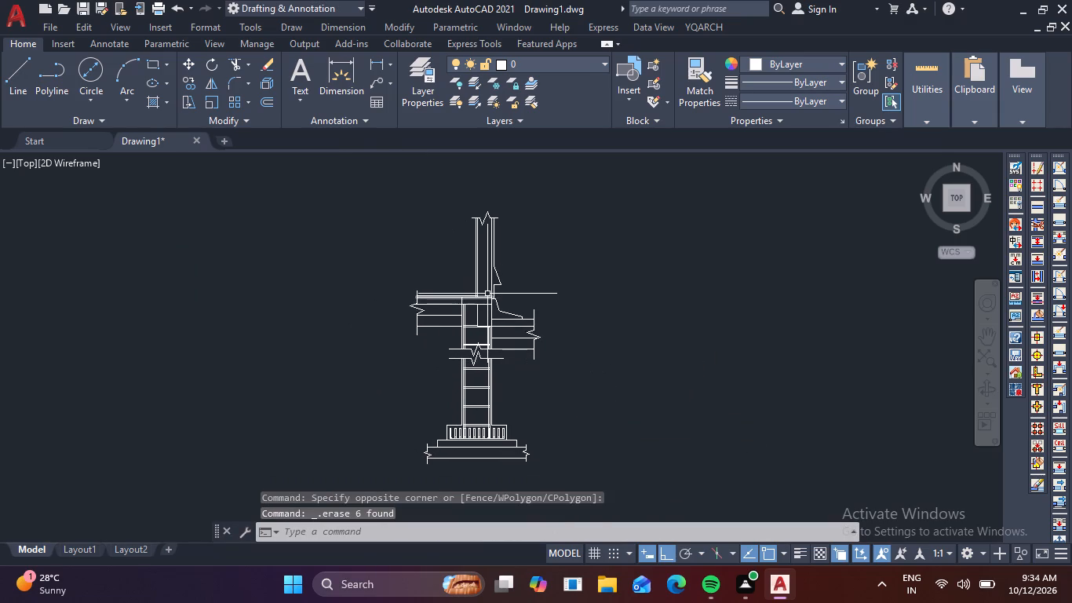
Set a 0.30 mm lineweight on the slab's top and bottom lines, the beam's side and bottom, and the upper two layer lines right of the column.
scroll(456, 294, up, 1)
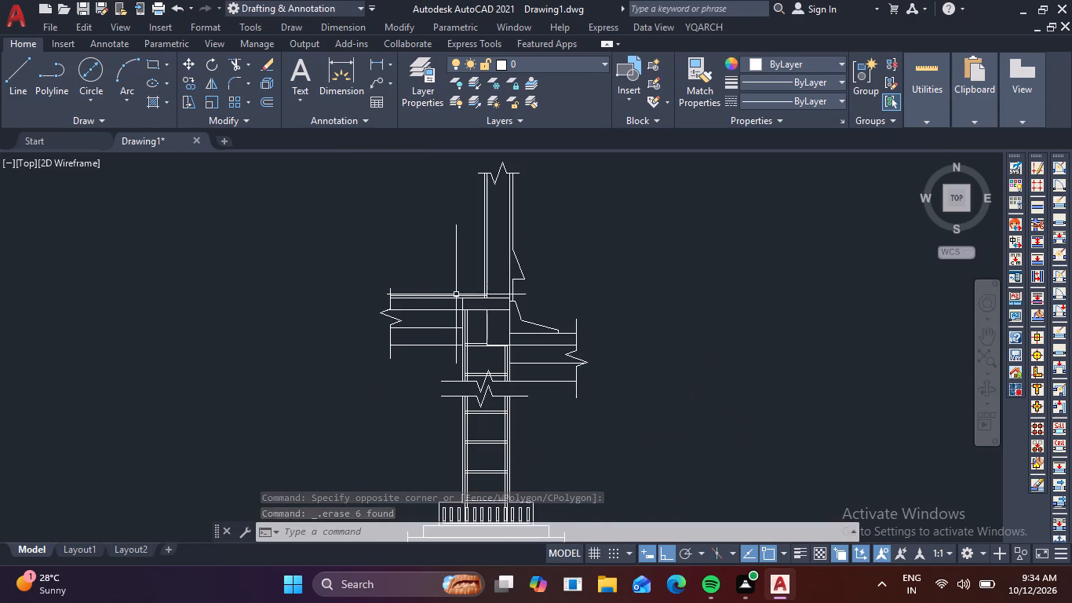
scroll(433, 301, up, 2)
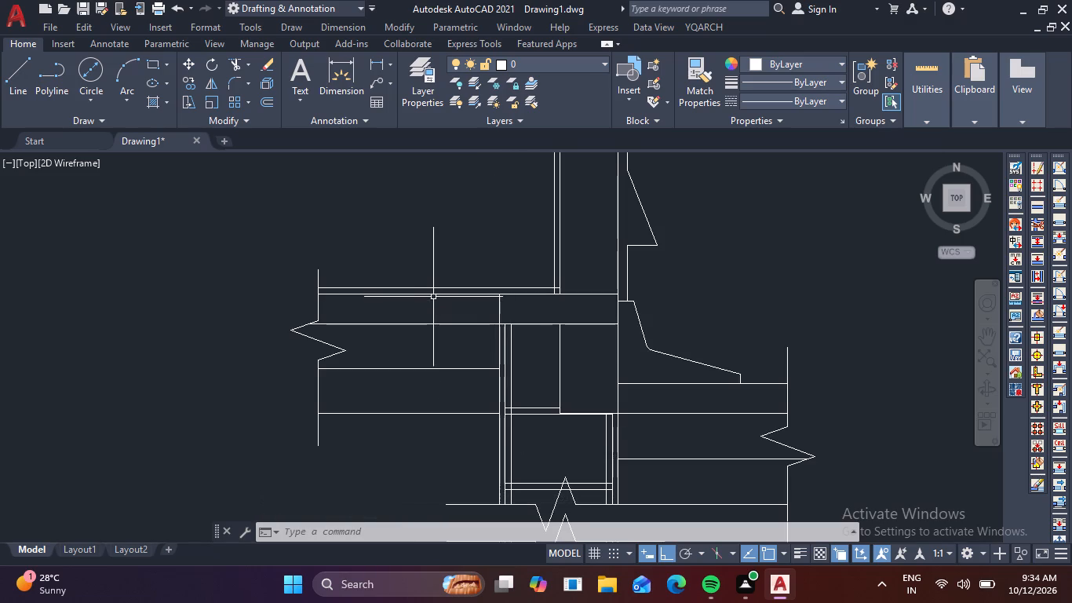
click(436, 294)
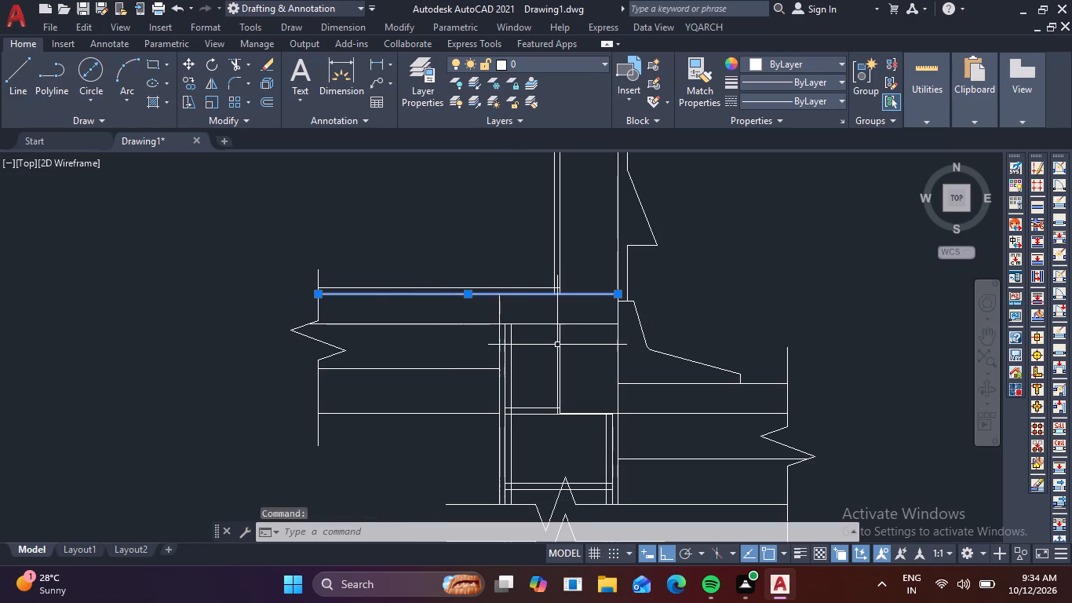
click(545, 322)
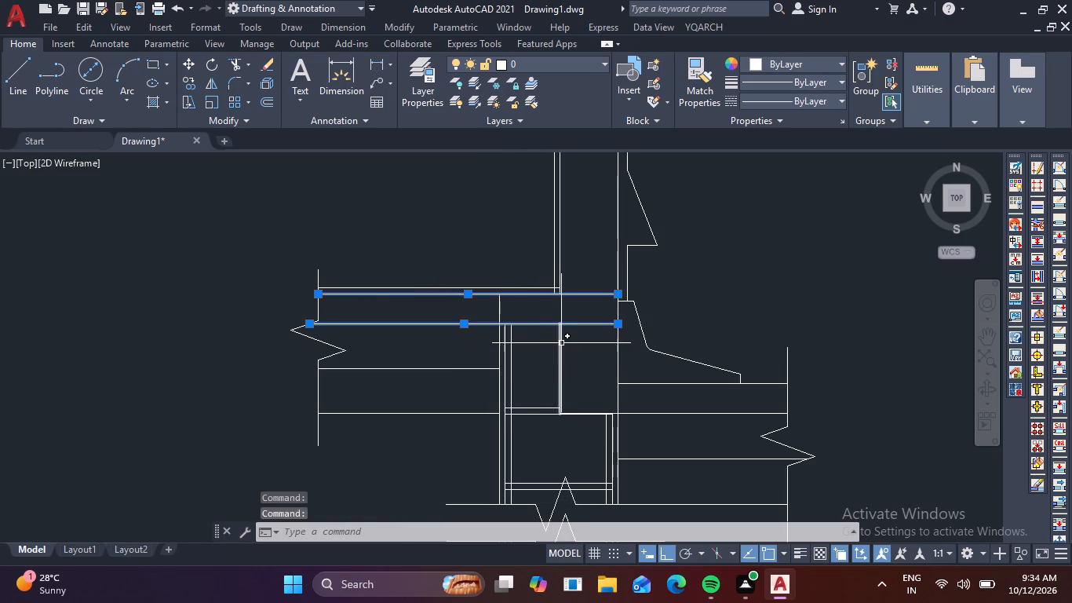
click(561, 344)
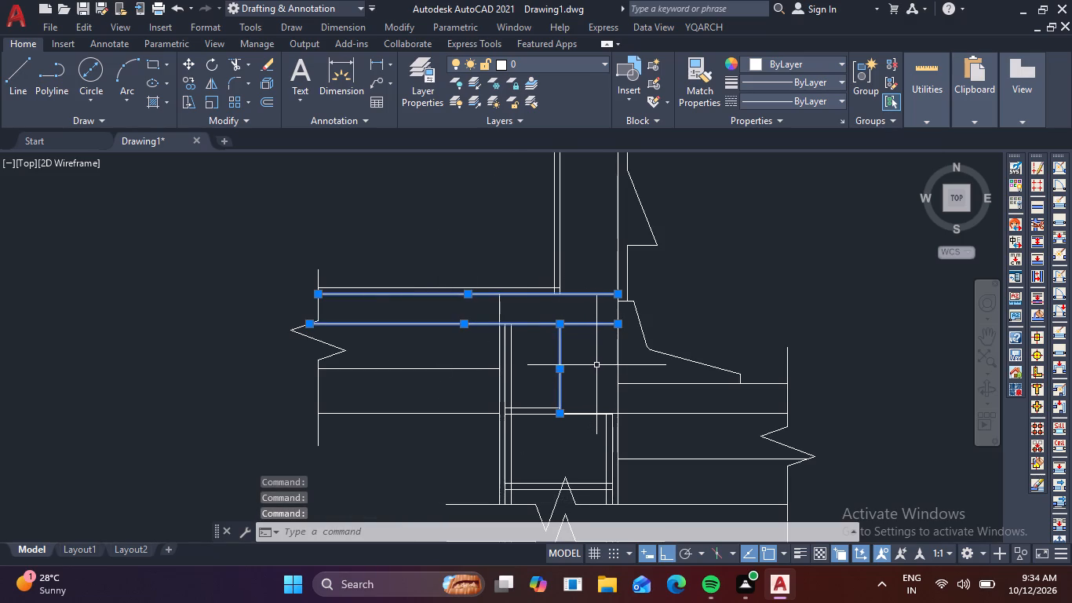
click(590, 411)
scroll(591, 411, up, 1)
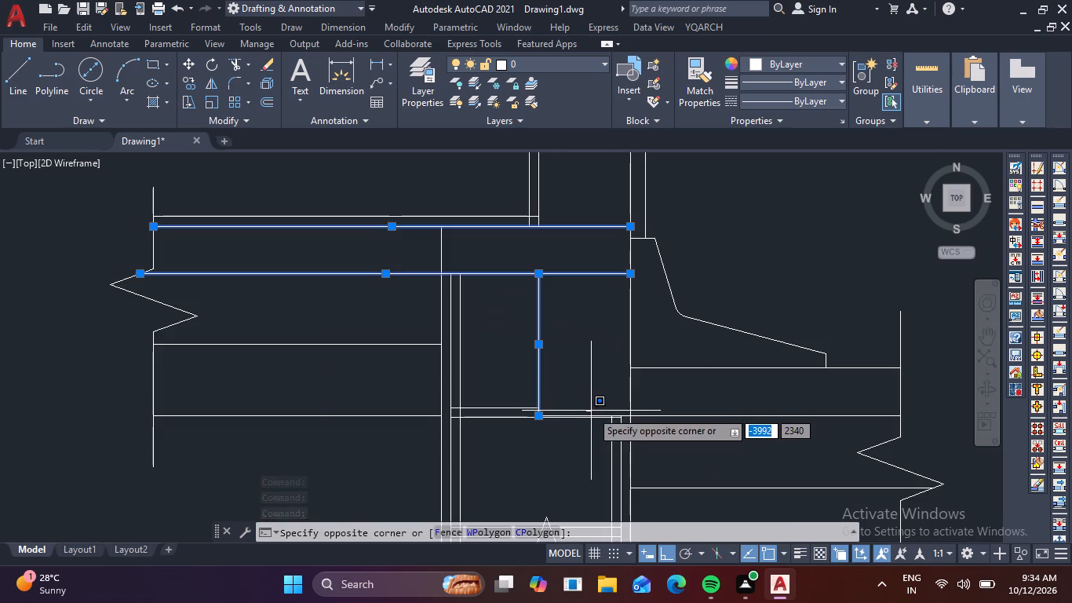
scroll(601, 413, up, 2)
click(602, 413)
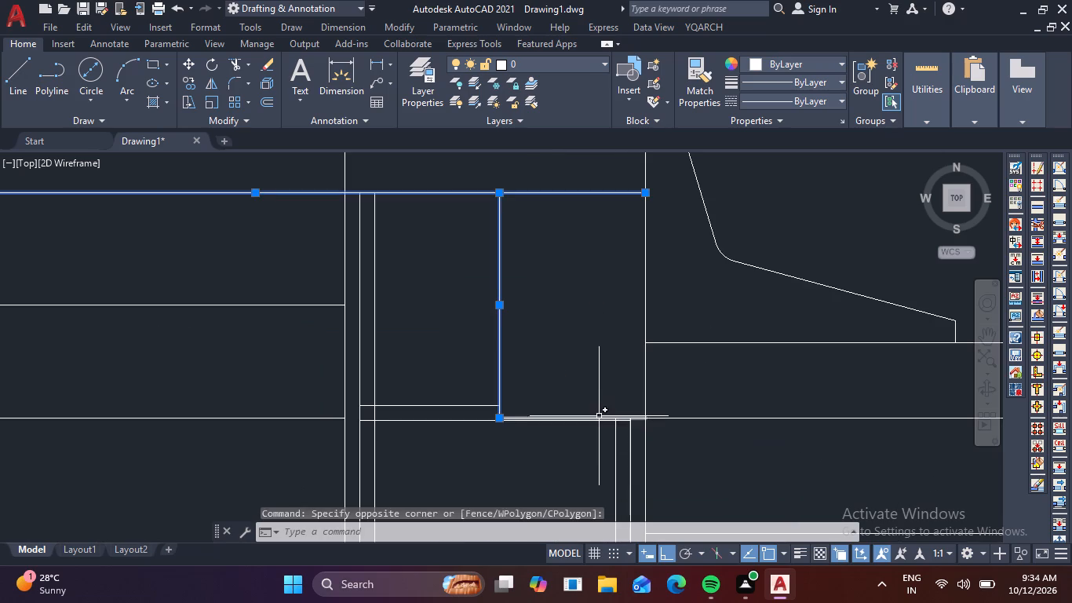
click(596, 418)
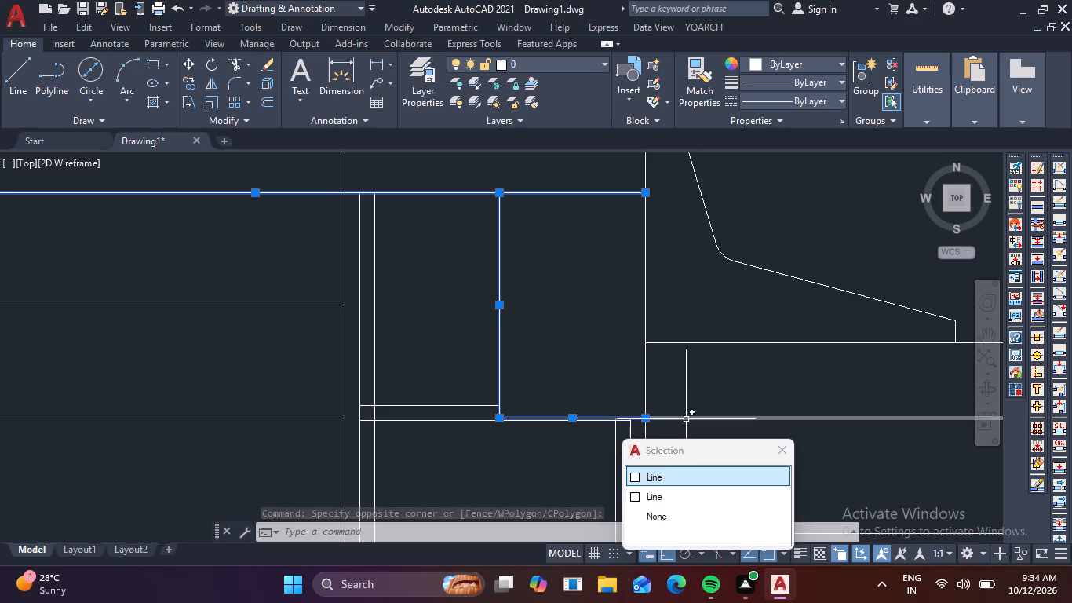
click(686, 419)
middle_drag(720, 399, 620, 355)
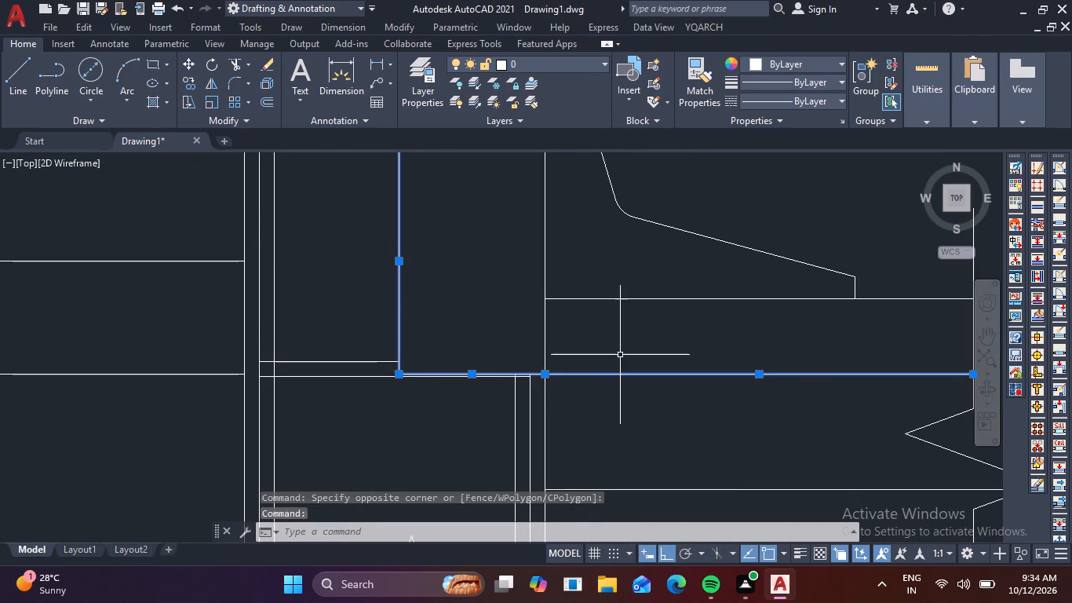
click(621, 298)
scroll(657, 320, down, 1)
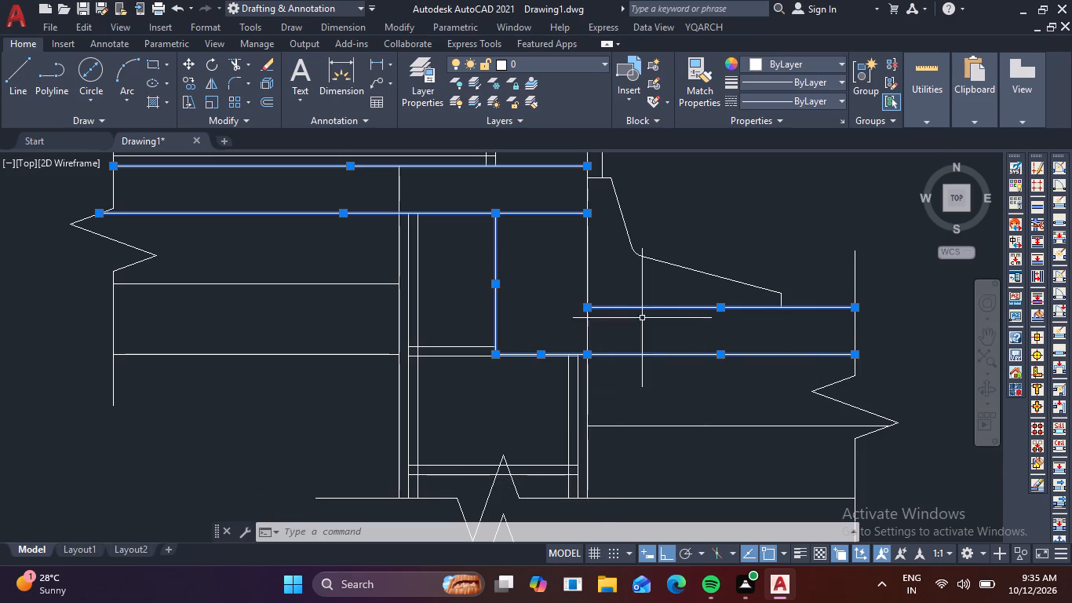
scroll(655, 310, down, 2)
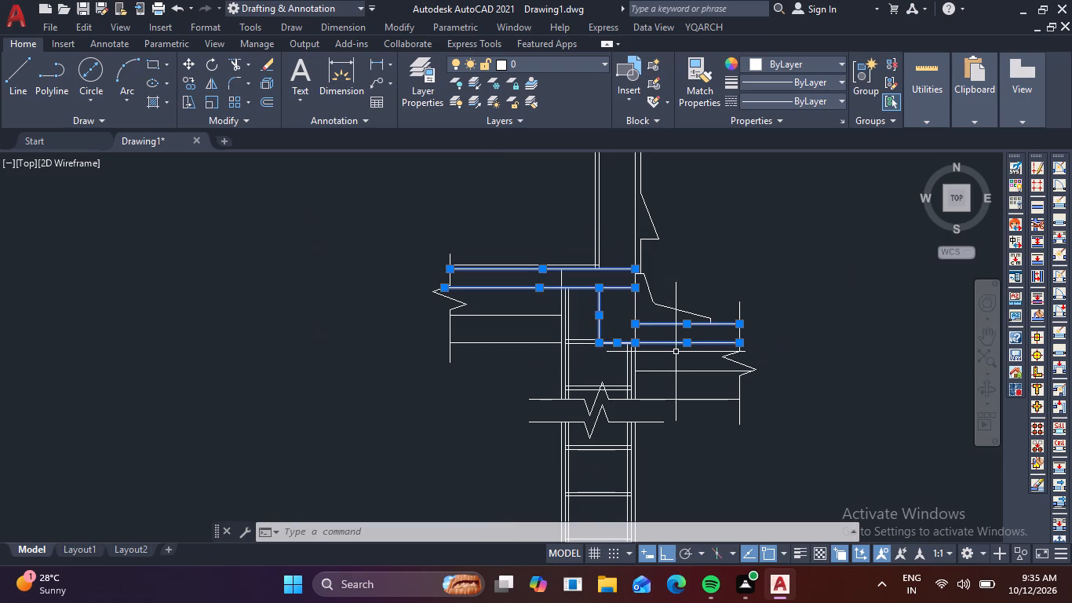
scroll(677, 352, up, 1)
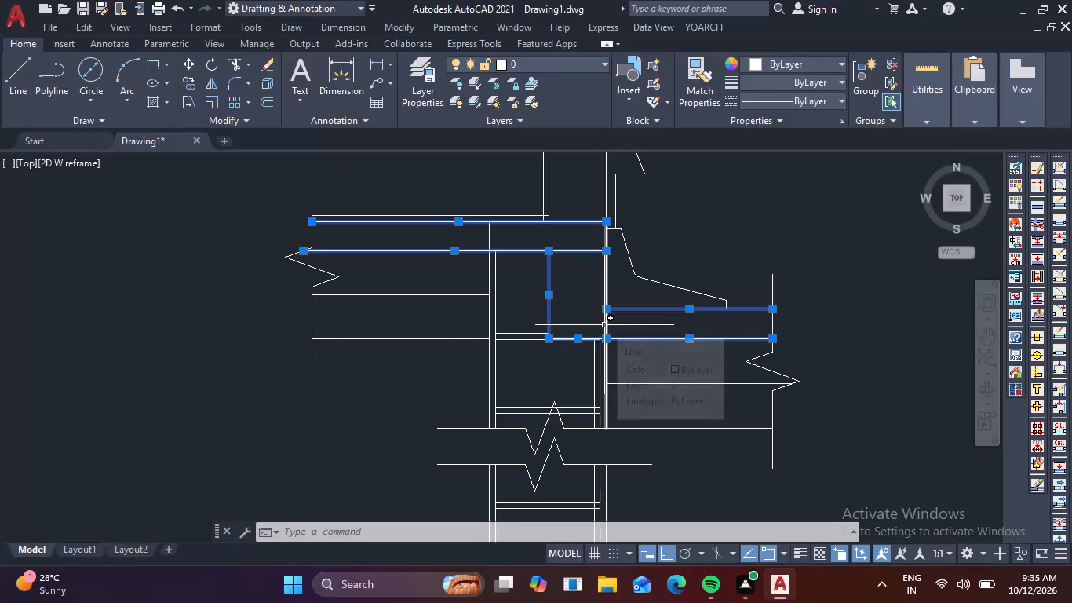
click(604, 325)
scroll(622, 331, down, 1)
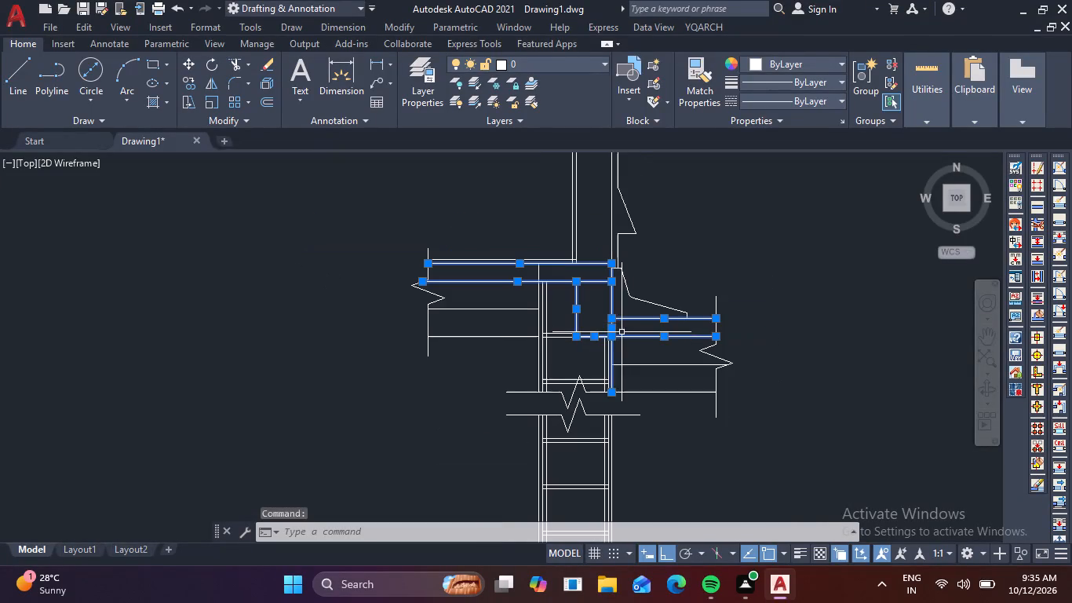
middle_drag(590, 357, 635, 330)
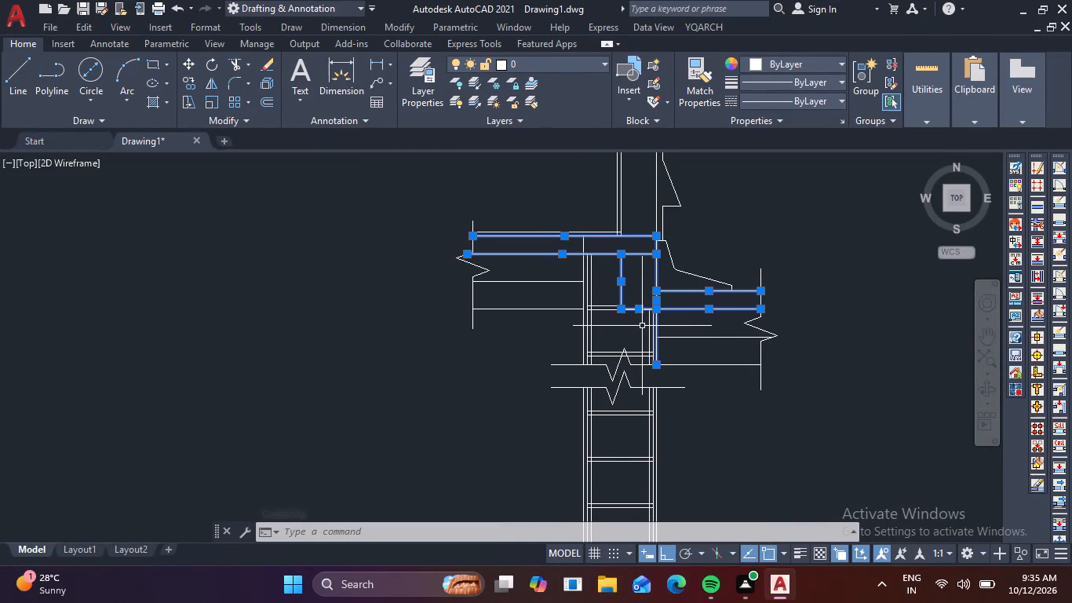
scroll(571, 336, up, 1)
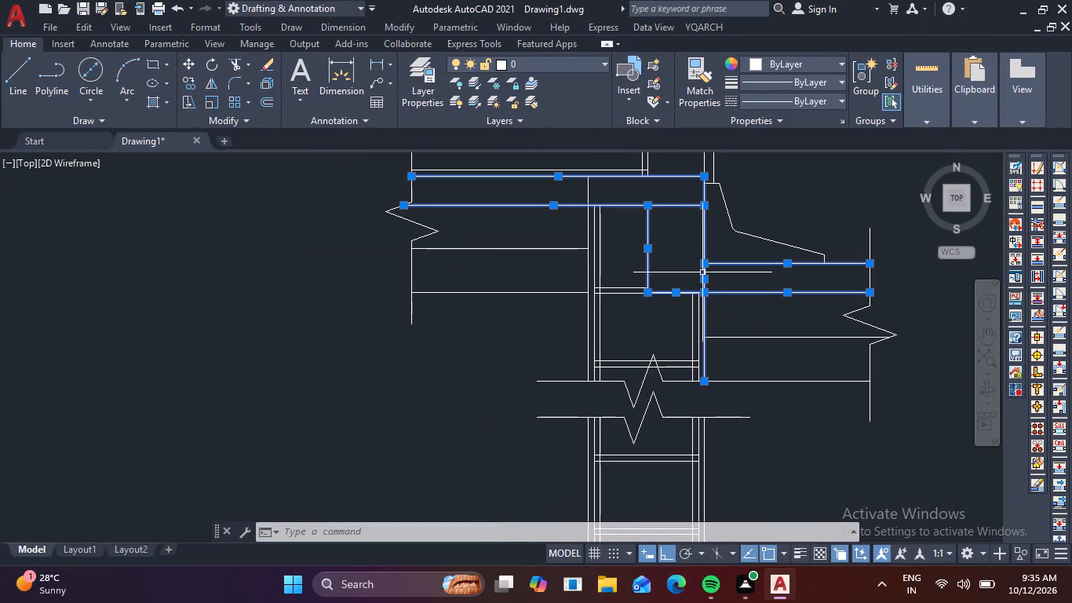
click(704, 243)
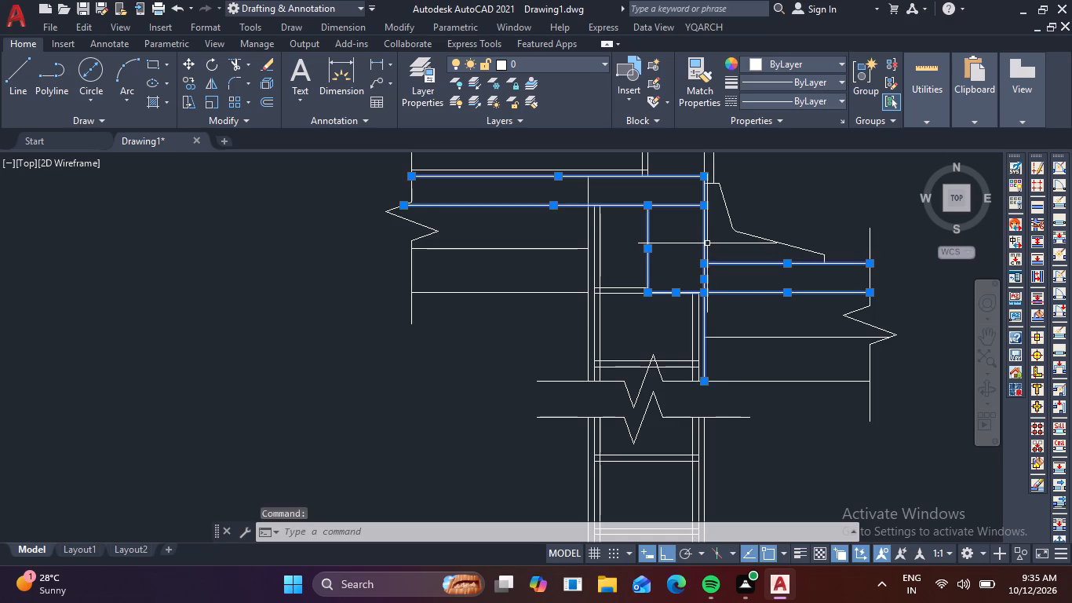
shift+click(710, 245)
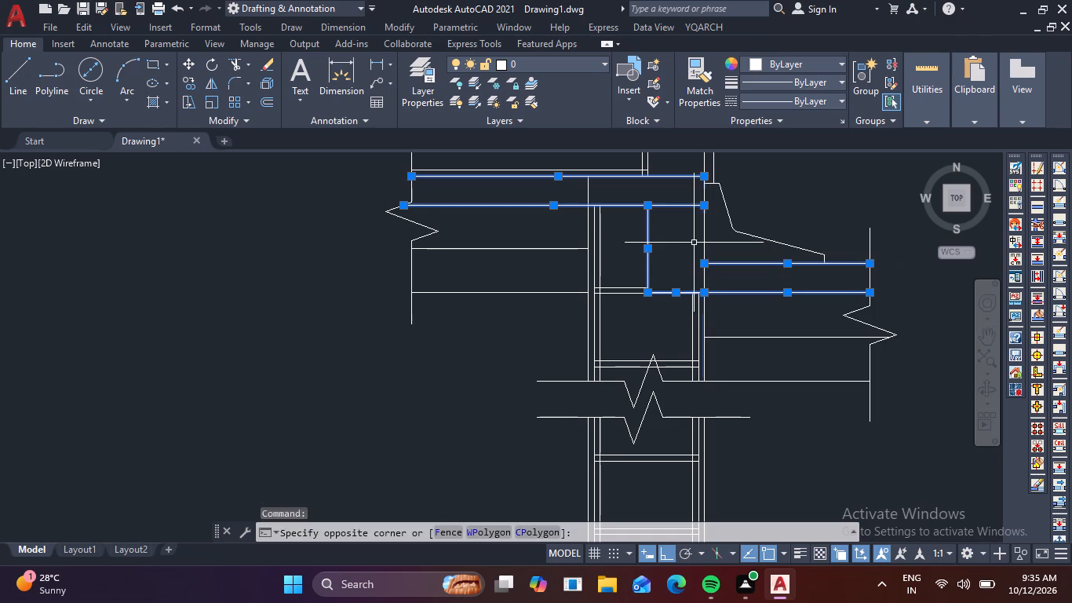
shift+click(694, 243)
scroll(761, 238, down, 2)
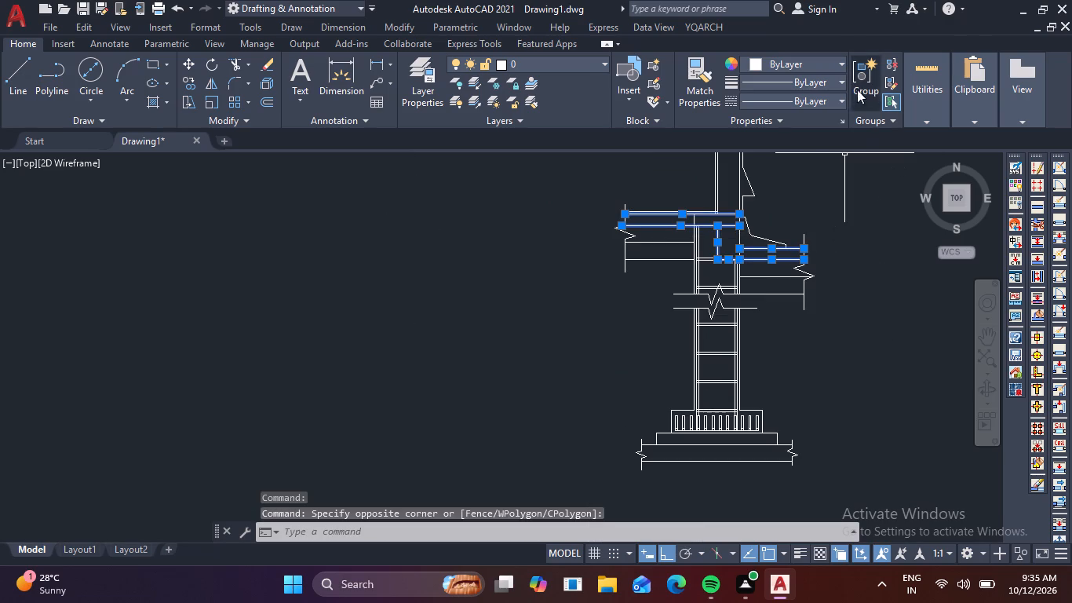
click(837, 81)
scroll(826, 133, down, 3)
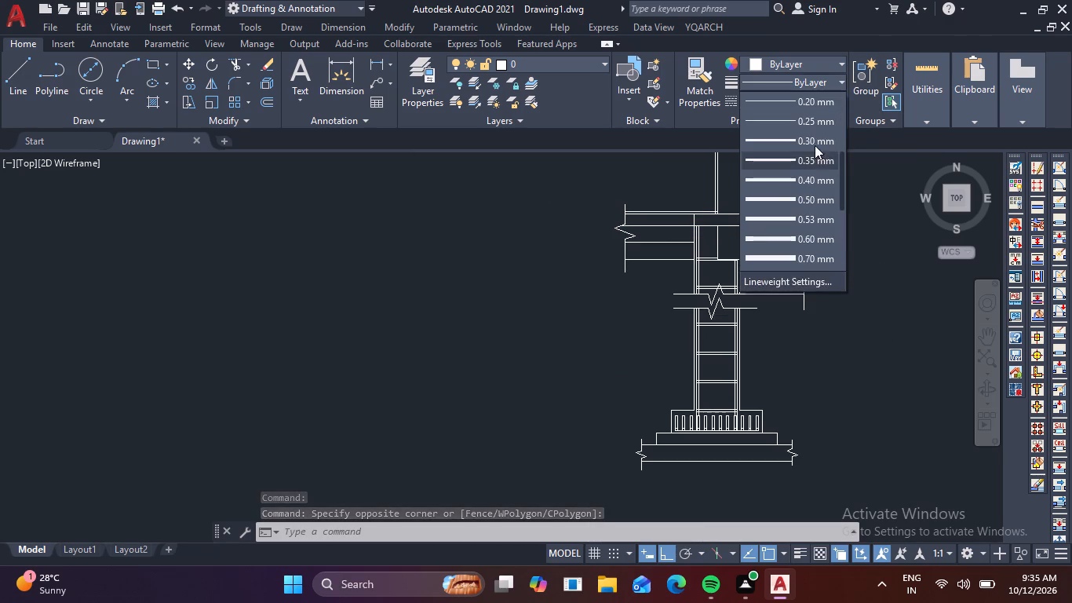
click(814, 138)
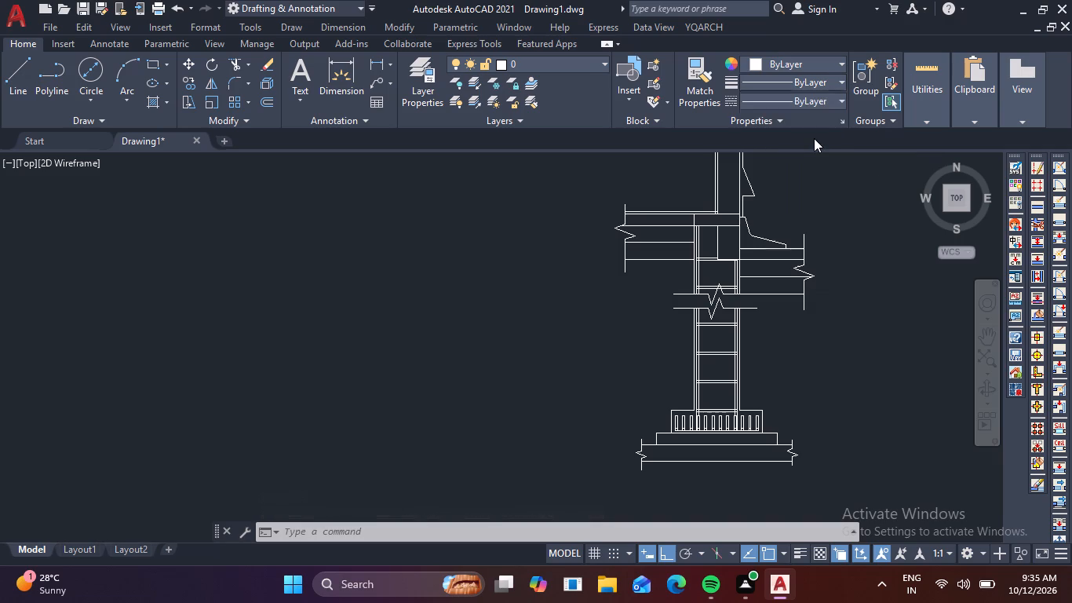
Turn on lineweight display for the drawing and clear the selection.
click(798, 554)
key(Escape)
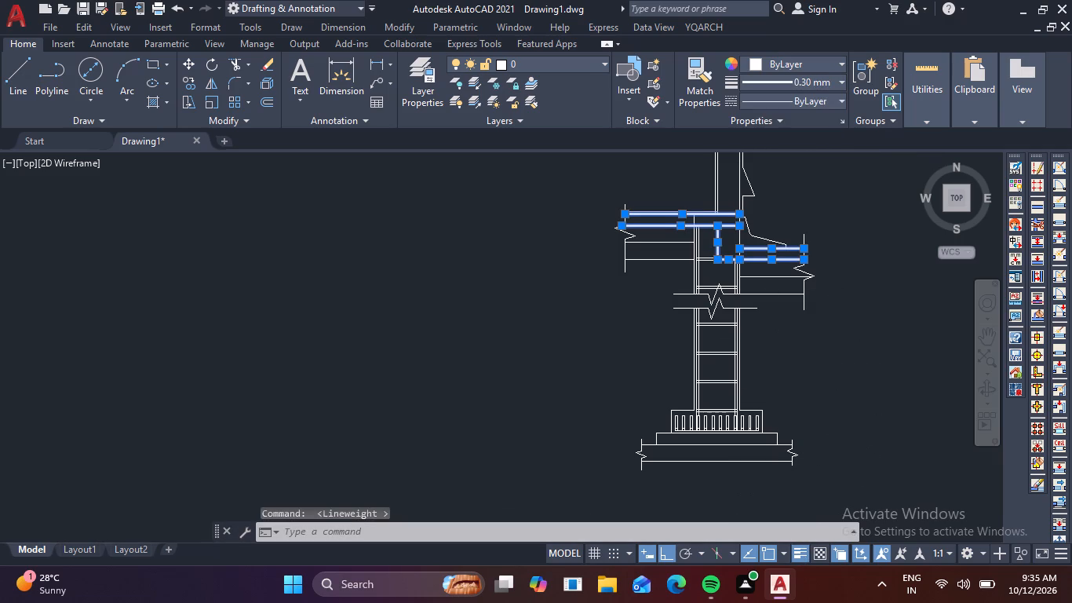
Set a 0.30 mm lineweight on the column's outer sides below the break, the footing's top and sides, and the base slab's top and sides.
scroll(800, 314, up, 2)
middle_drag(800, 314, 853, 429)
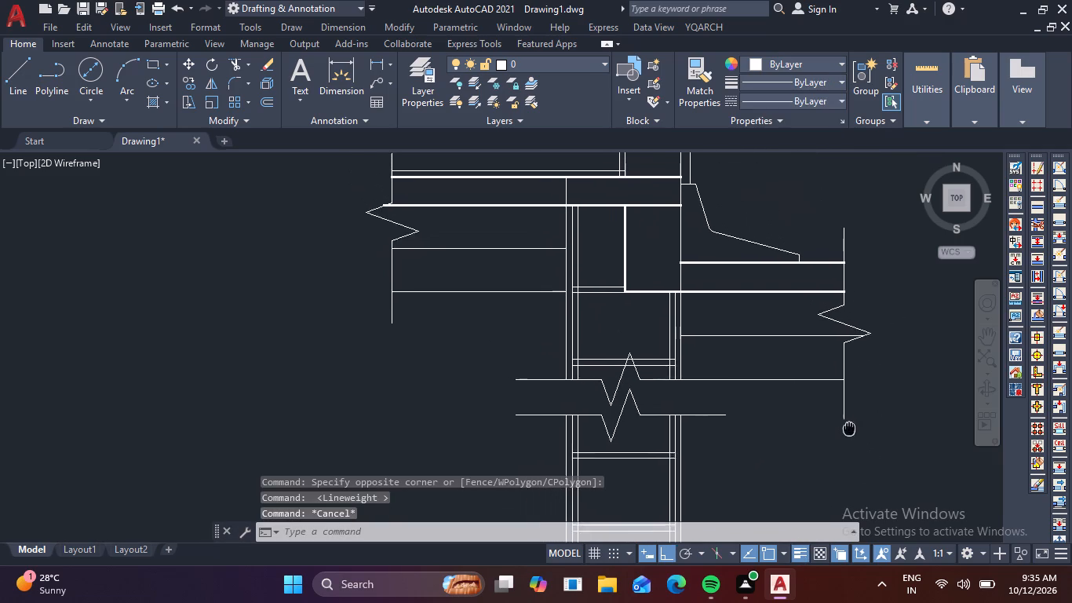
middle_drag(853, 429, 855, 429)
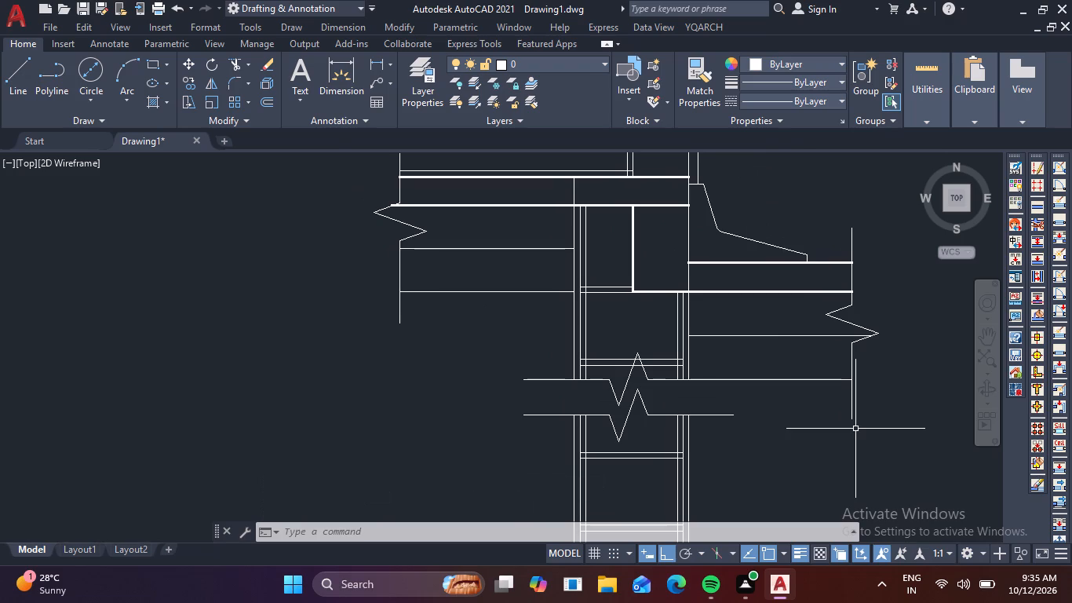
scroll(691, 454, down, 2)
middle_drag(691, 455, 691, 447)
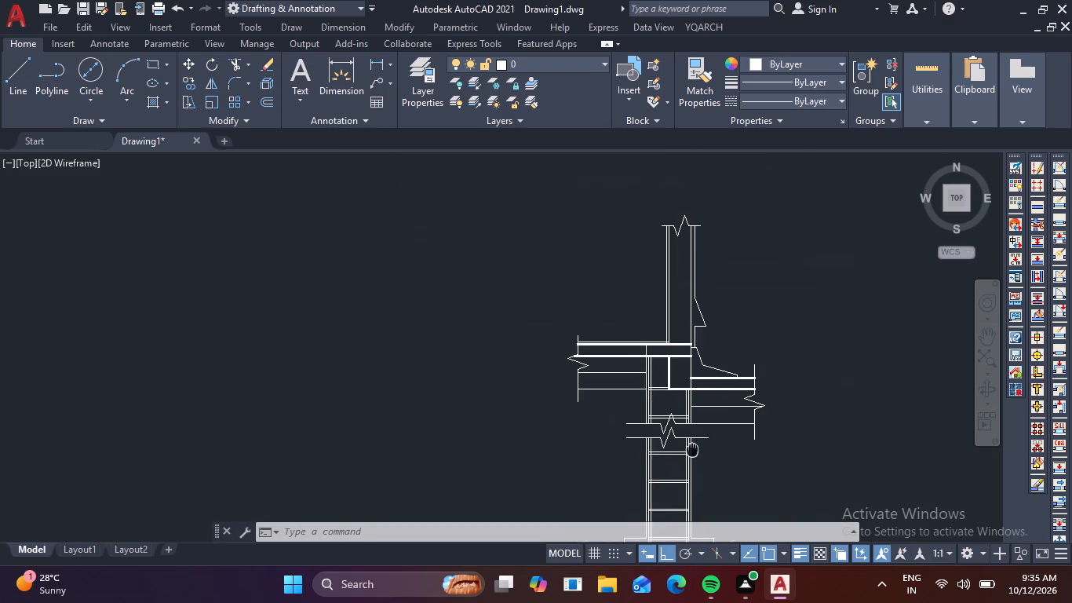
middle_drag(691, 447, 630, 175)
scroll(631, 224, up, 2)
click(615, 261)
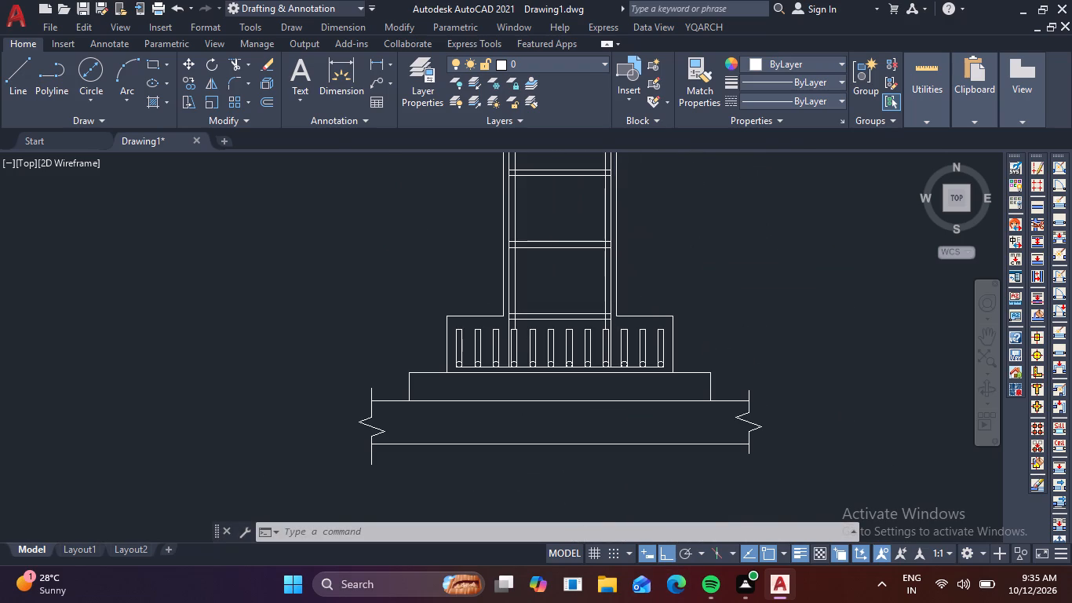
click(638, 318)
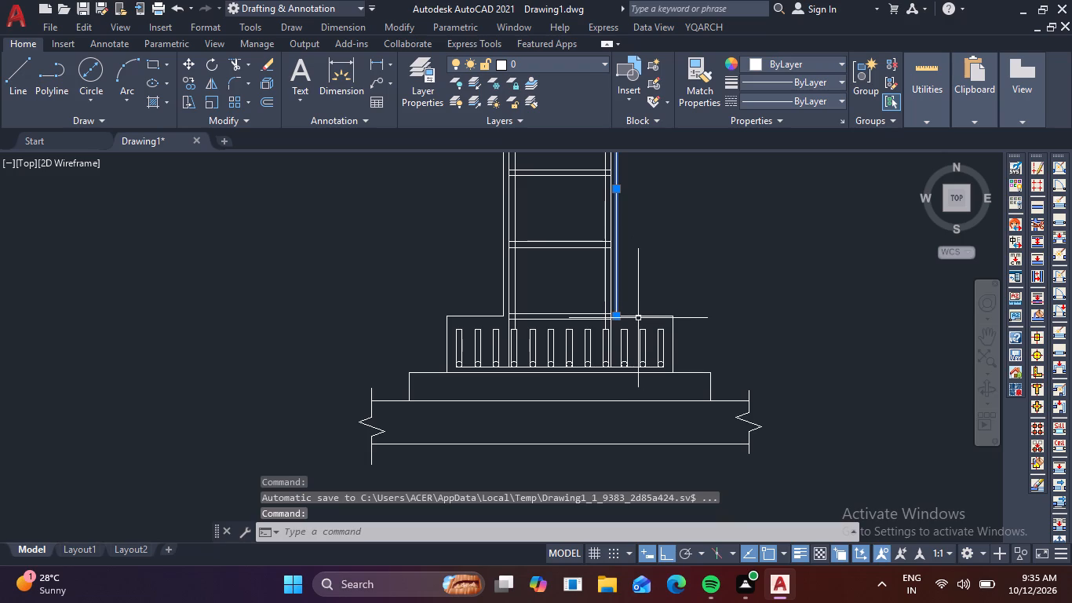
click(672, 336)
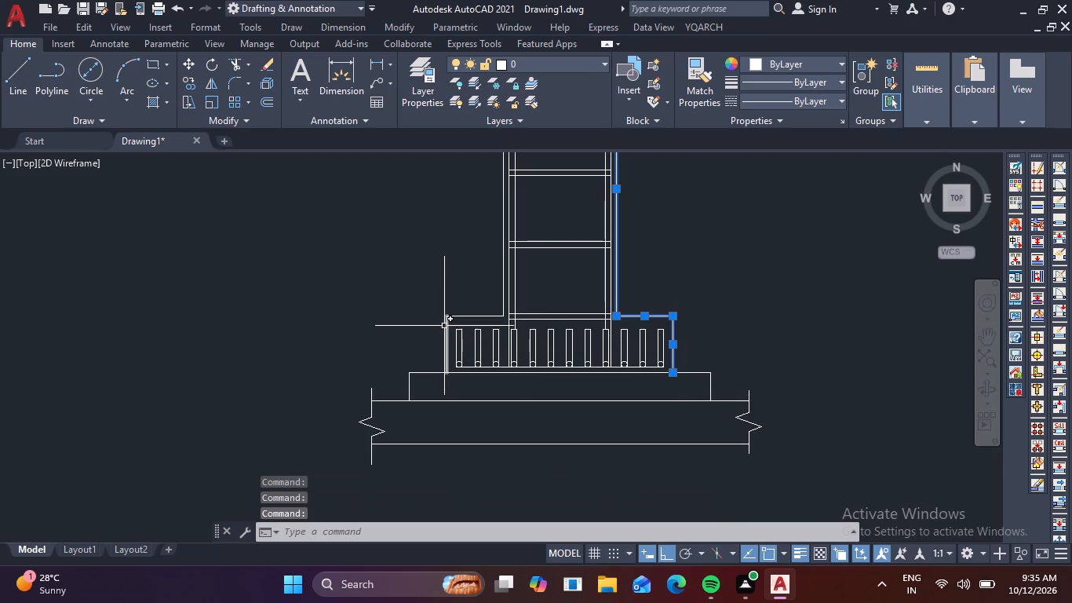
click(470, 316)
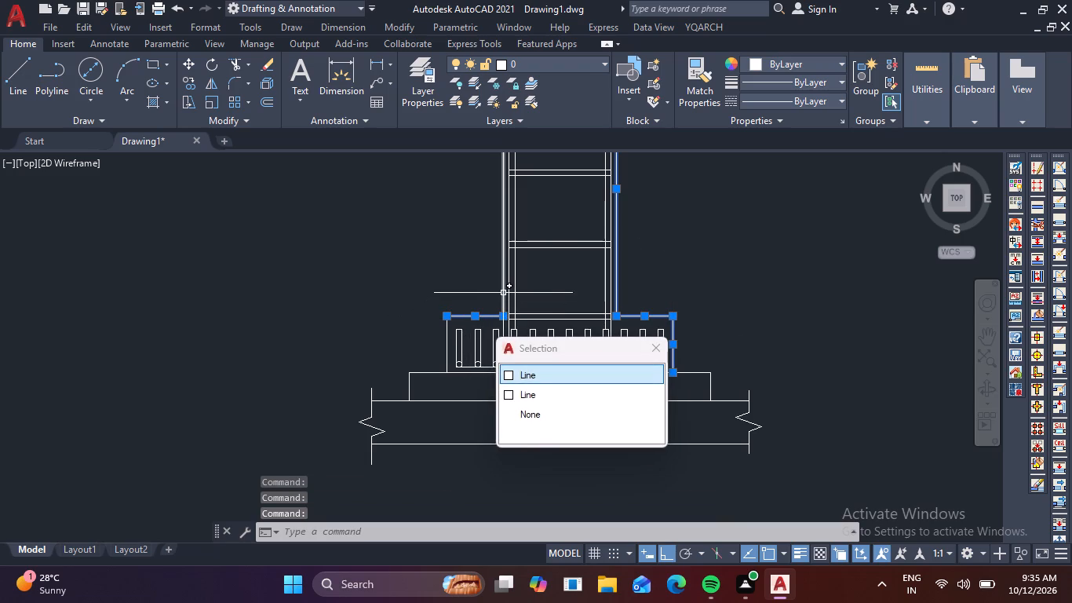
click(504, 293)
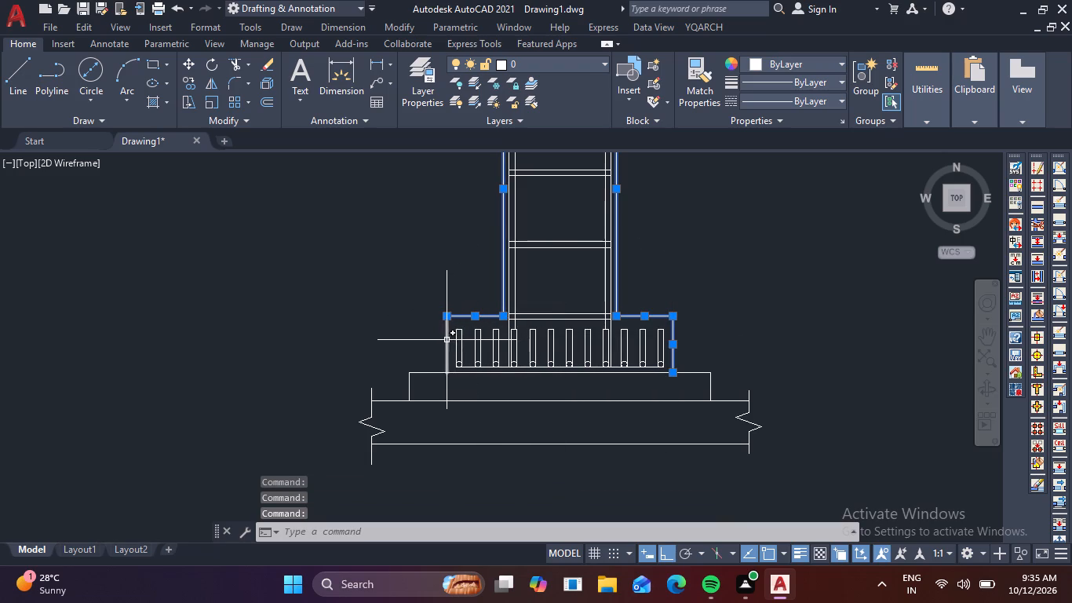
click(446, 340)
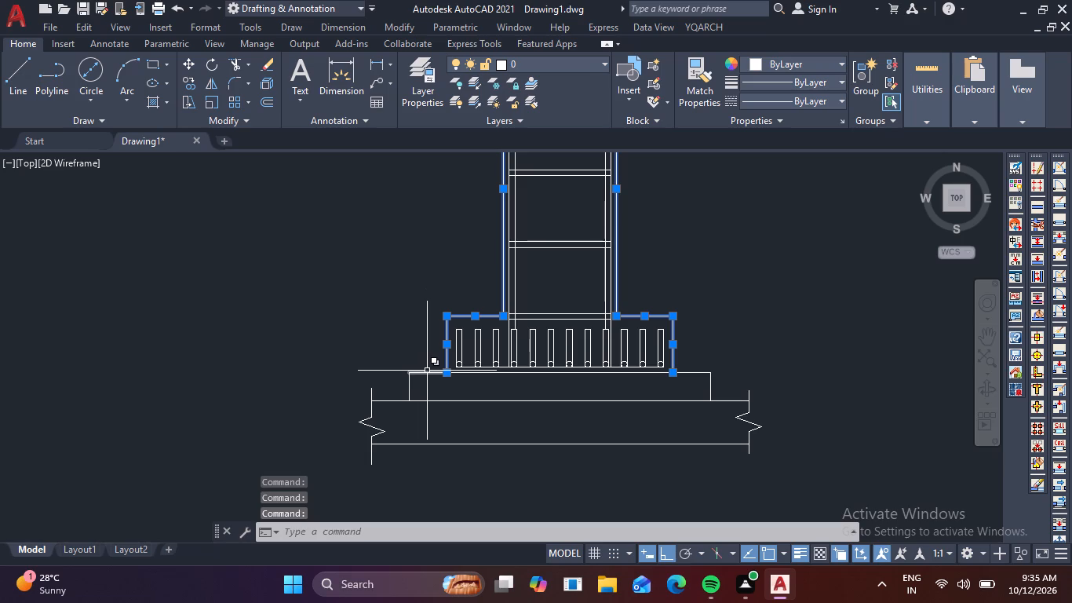
click(432, 371)
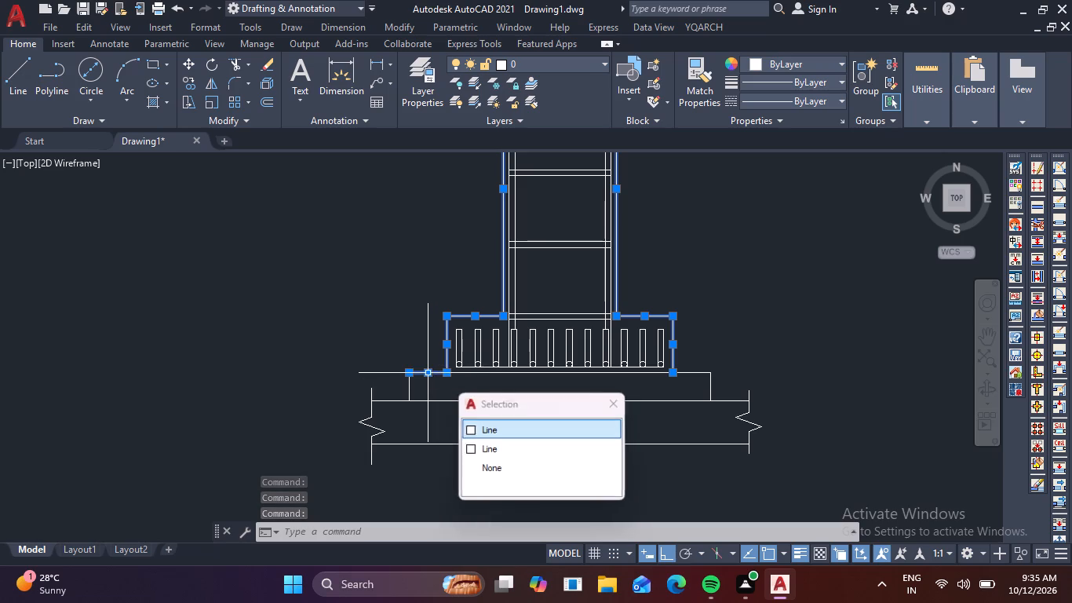
click(409, 388)
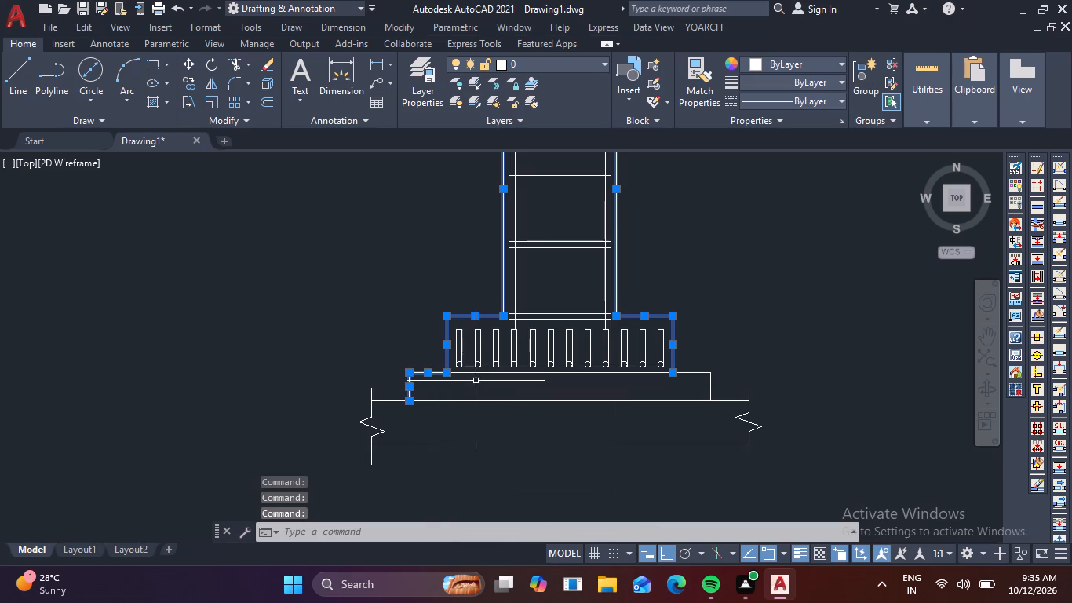
click(483, 375)
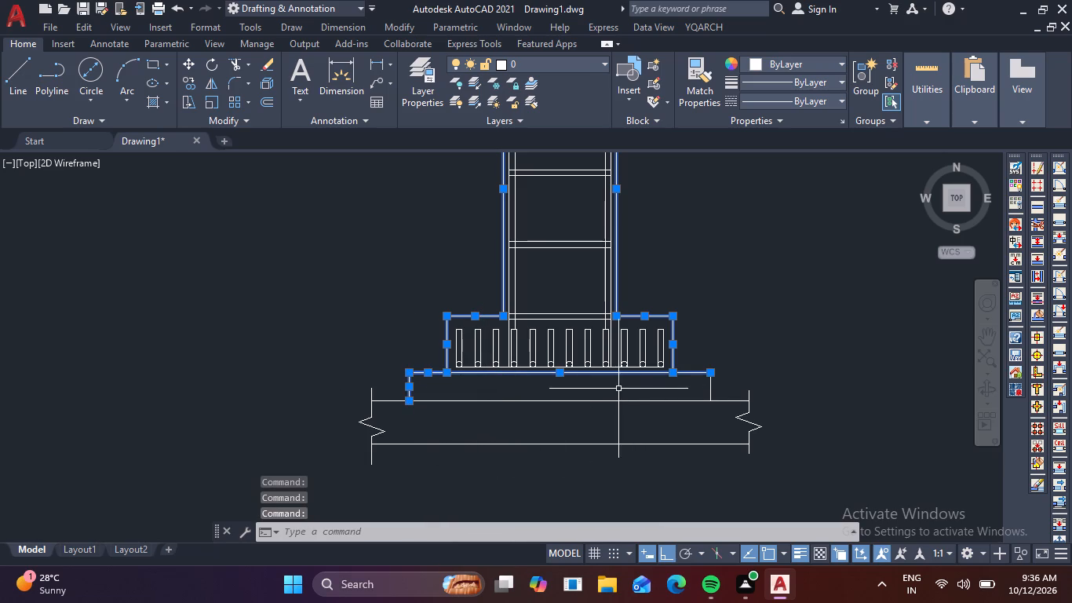
click(711, 386)
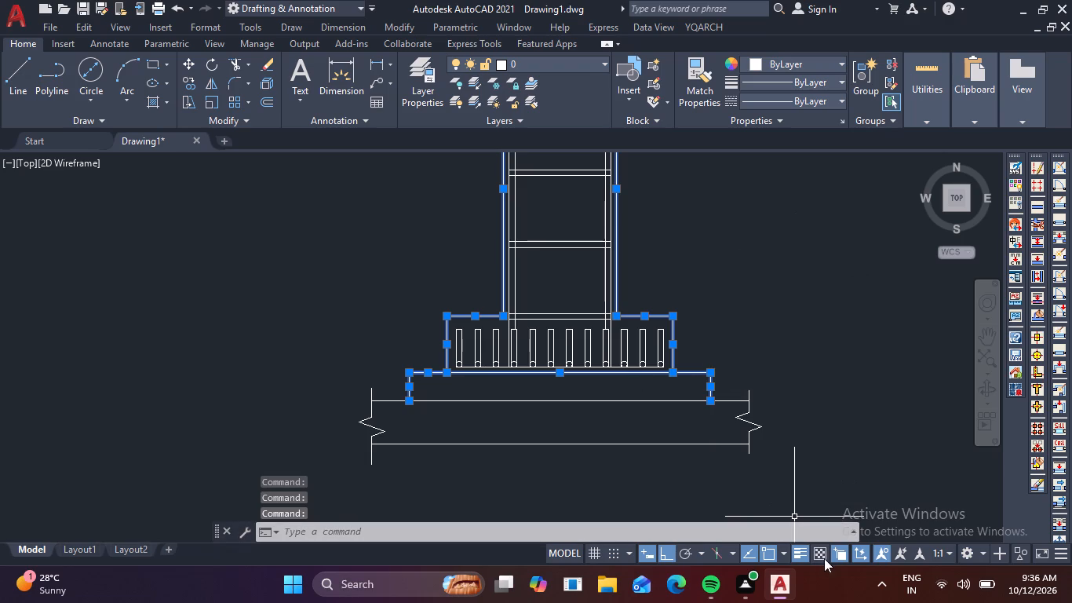
click(837, 76)
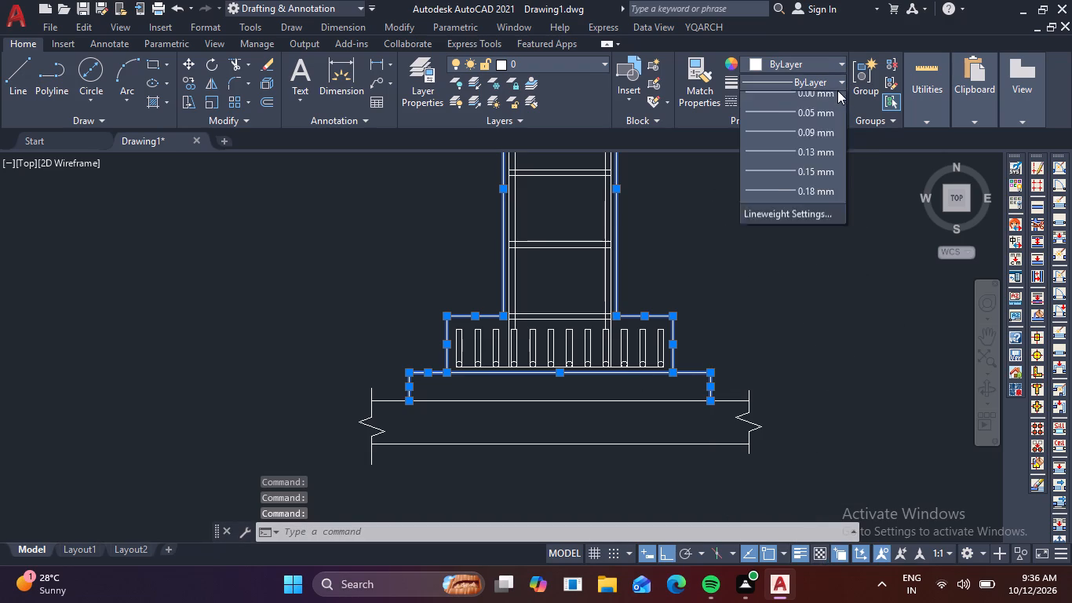
scroll(829, 105, down, 3)
click(809, 140)
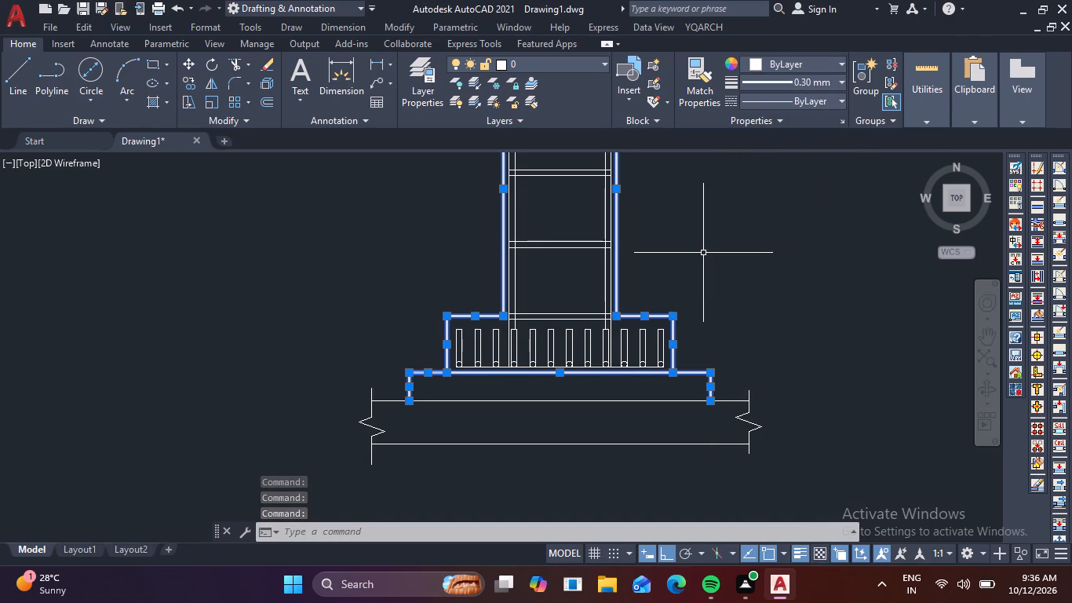
key(Escape)
key(Escape)
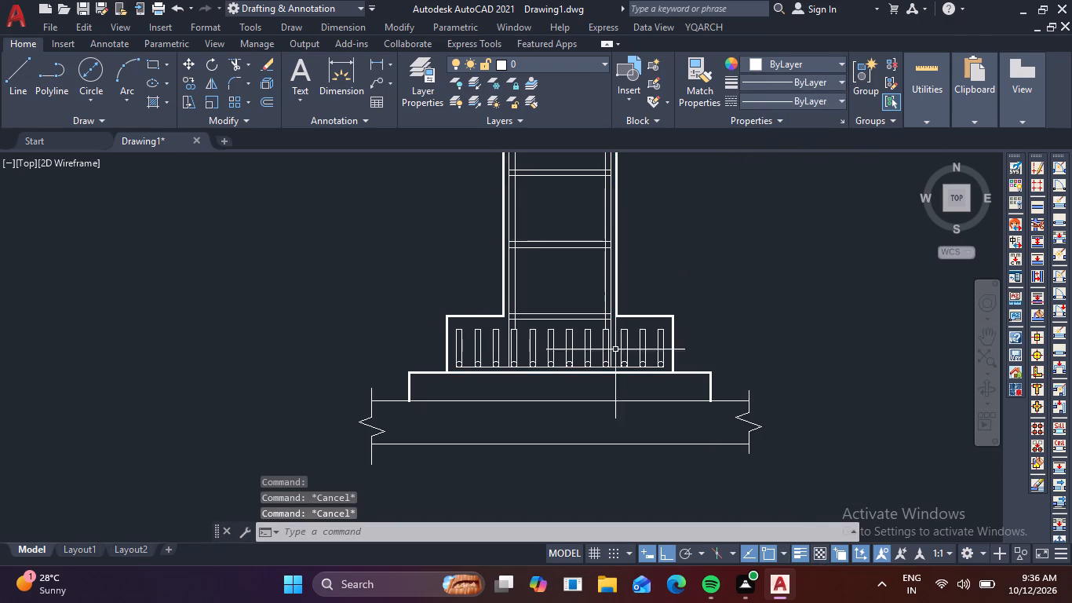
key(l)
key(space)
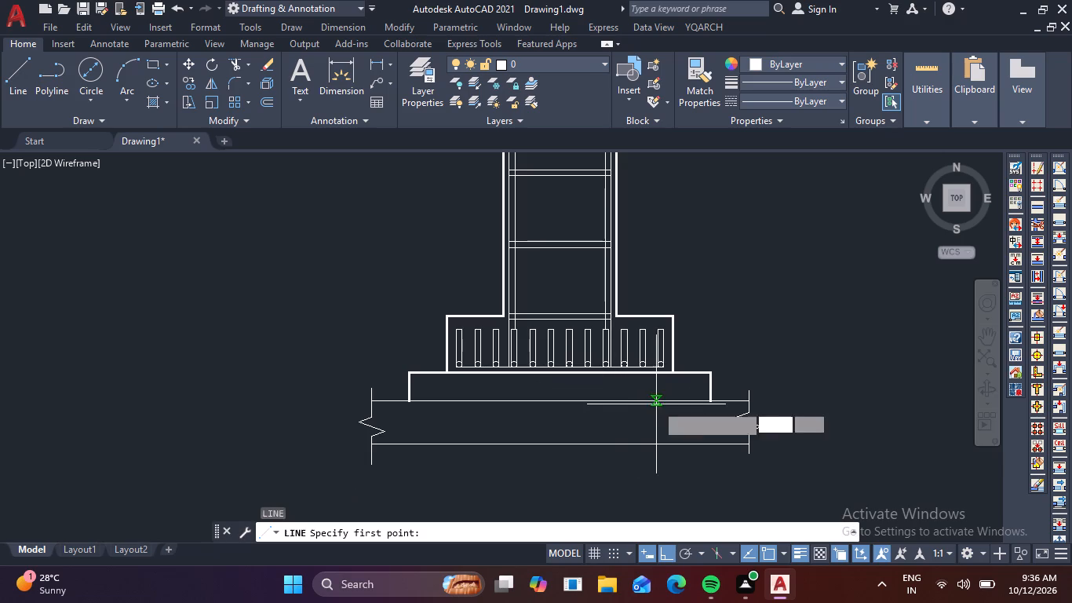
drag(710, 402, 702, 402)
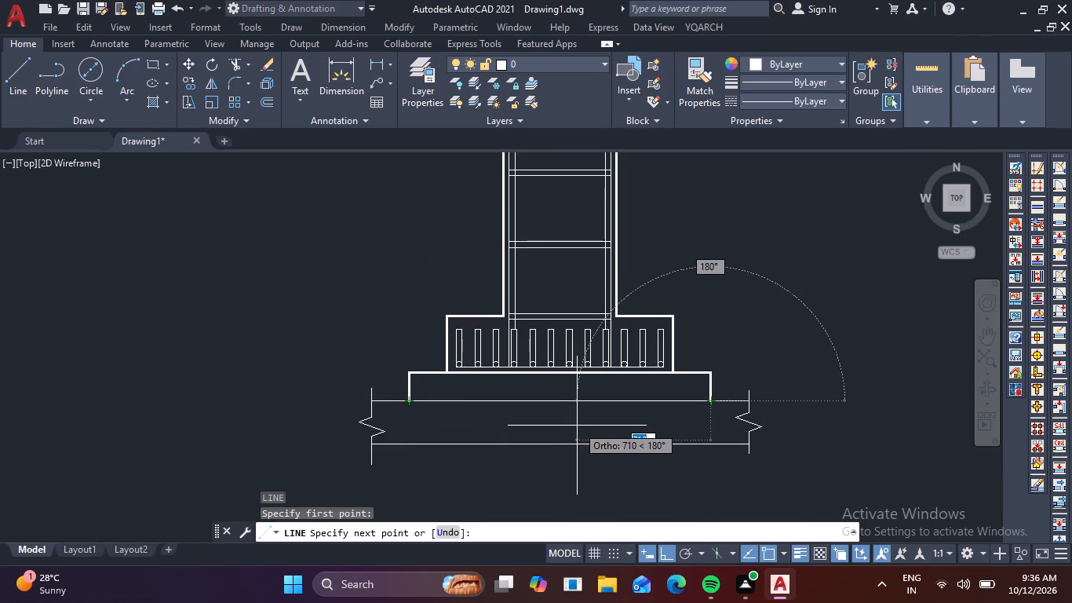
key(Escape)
Trim away the stretch of the ground layer's top line lying directly beneath the base slab under the footing.
text(tr)
key(space)
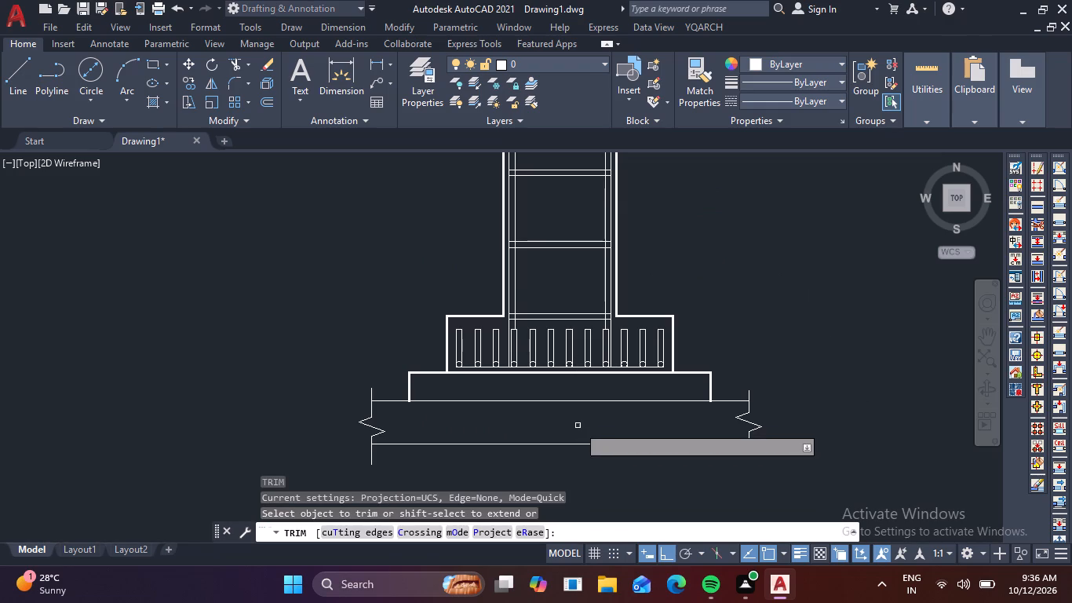
click(571, 401)
key(Escape)
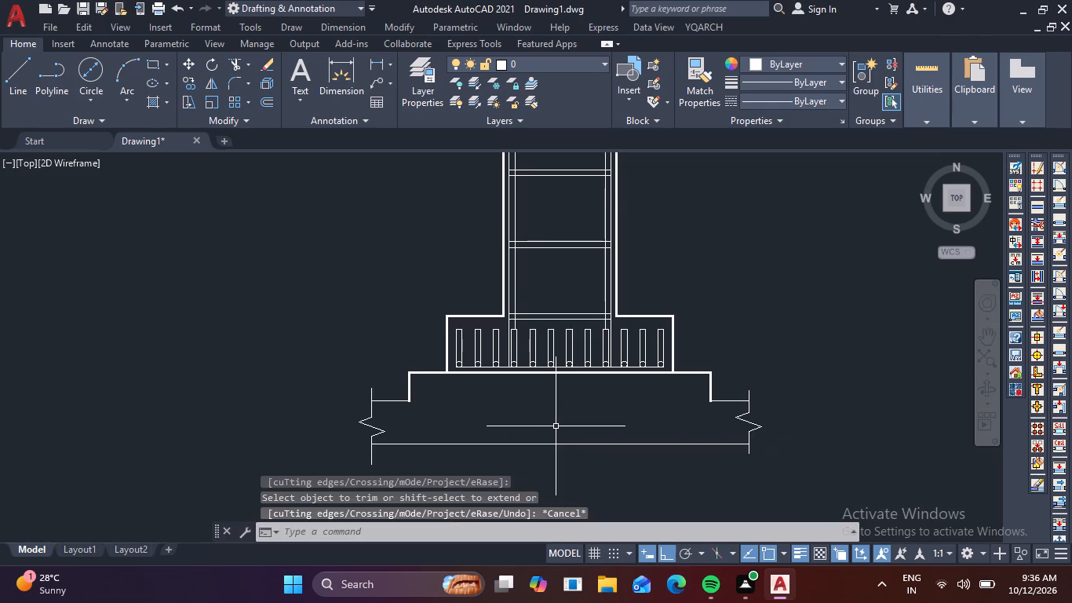
Draw a separate line along the underside of the base slab, joining its two bottom corners.
key(l)
key(space)
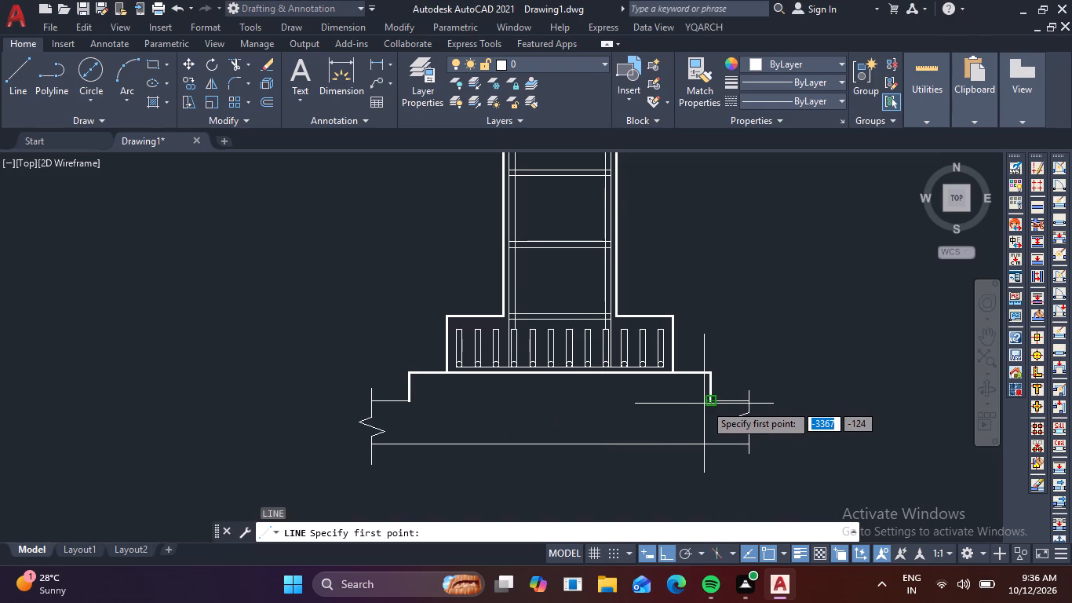
click(709, 401)
click(403, 397)
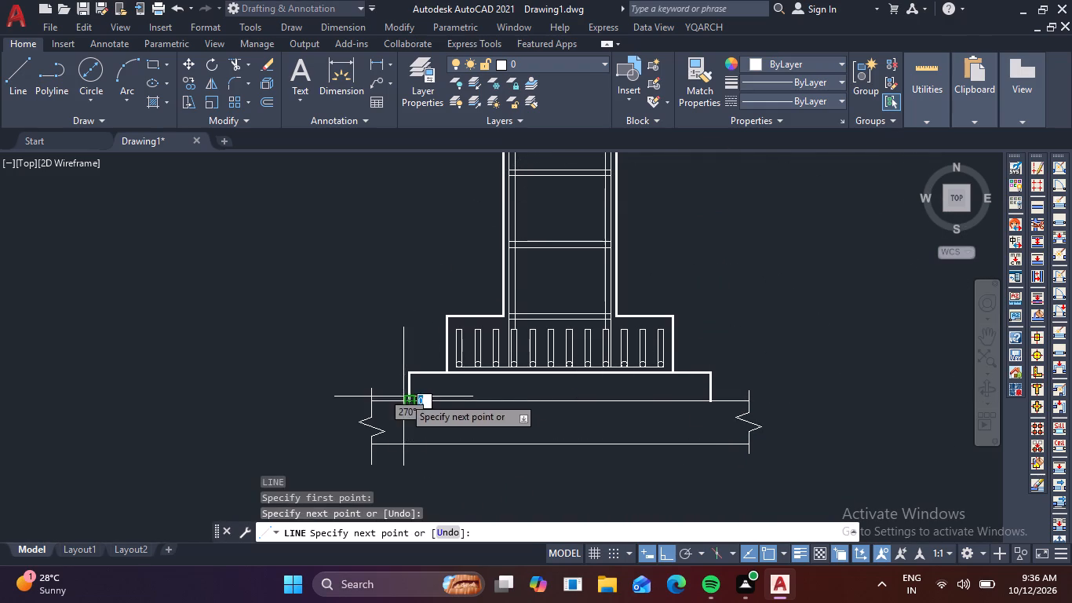
key(Escape)
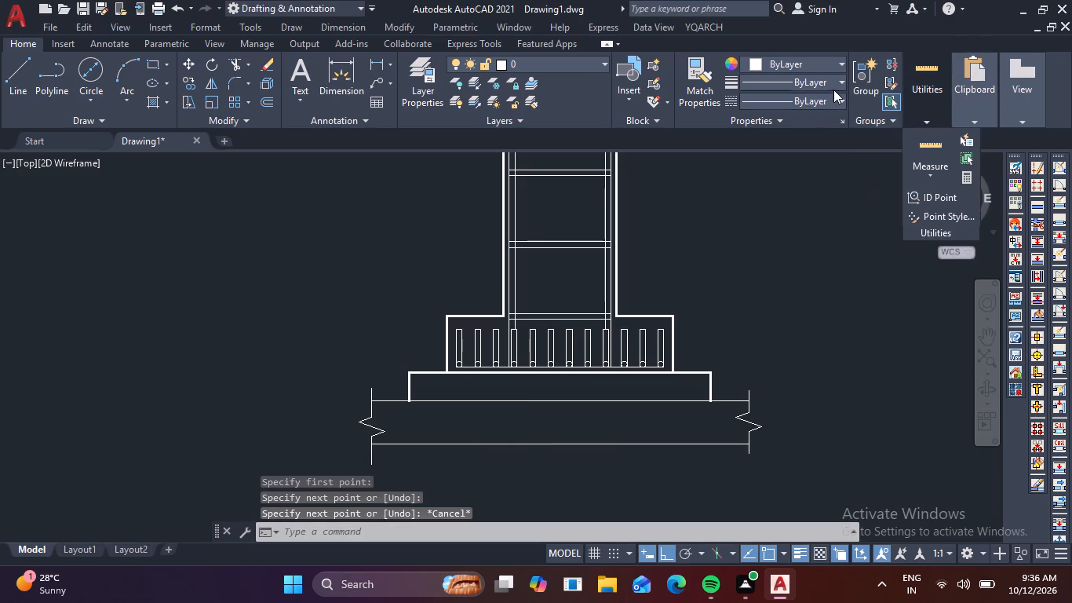
Set the current lineweight for new objects to 0.30 mm.
click(843, 84)
scroll(818, 158, down, 3)
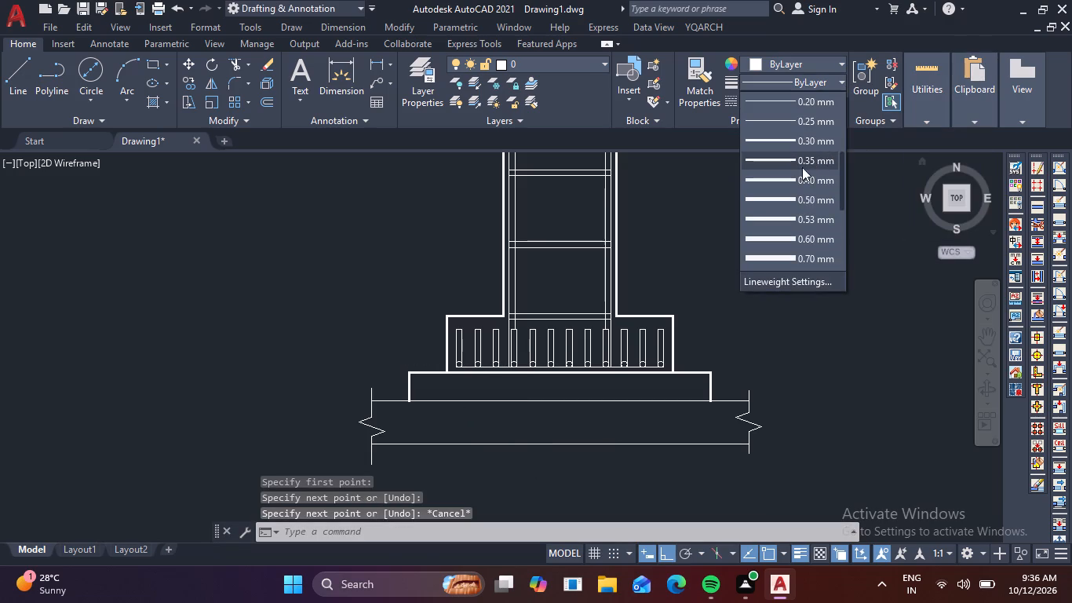
click(808, 142)
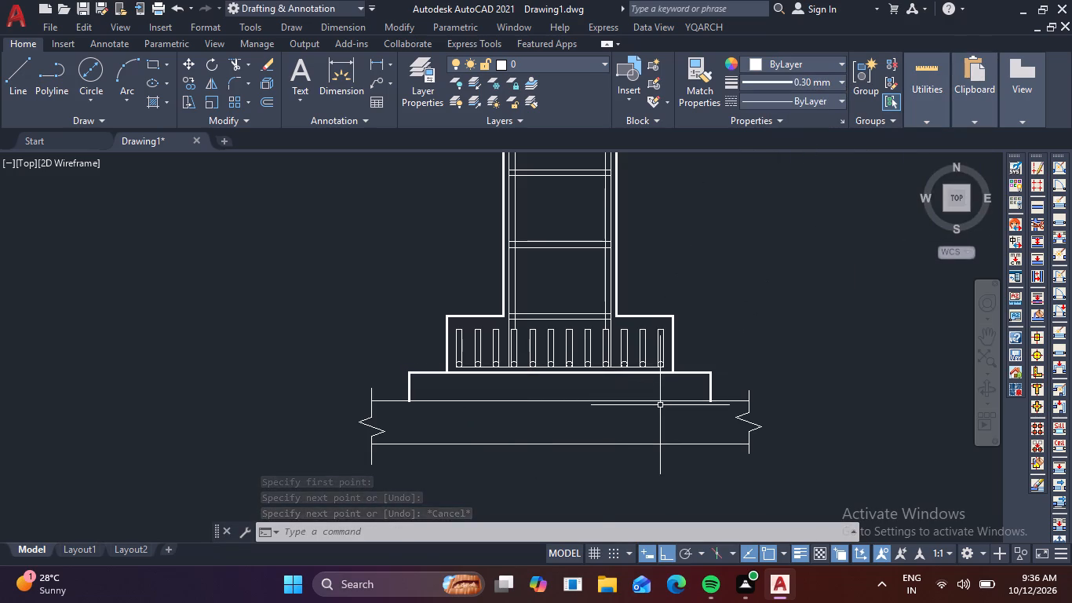
Set a 0.30 mm lineweight on the new bottom line of the base slab.
click(660, 405)
click(648, 387)
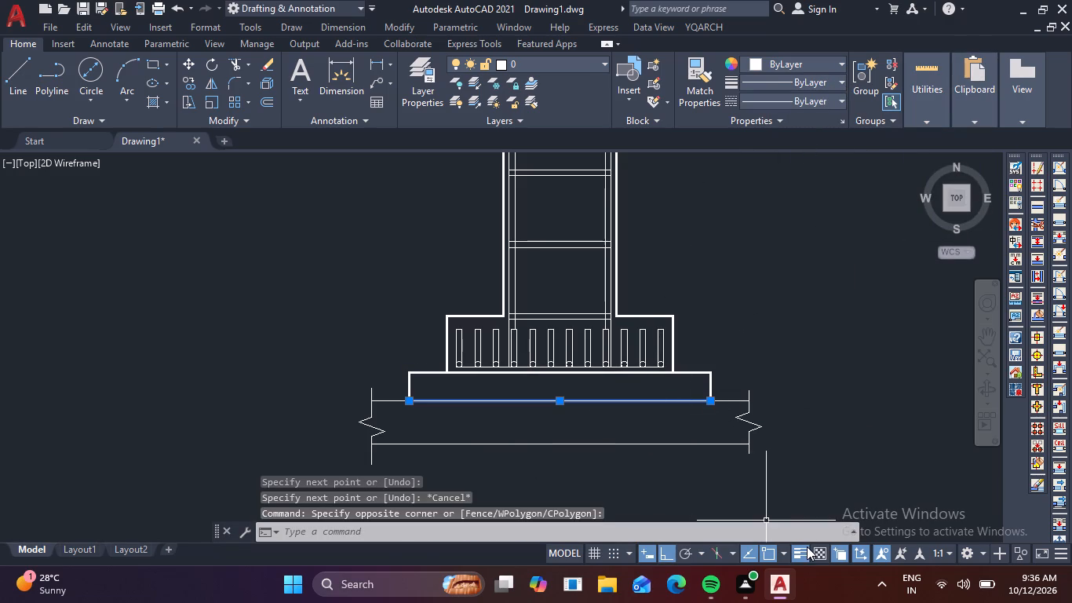
click(840, 82)
scroll(827, 112, down, 1)
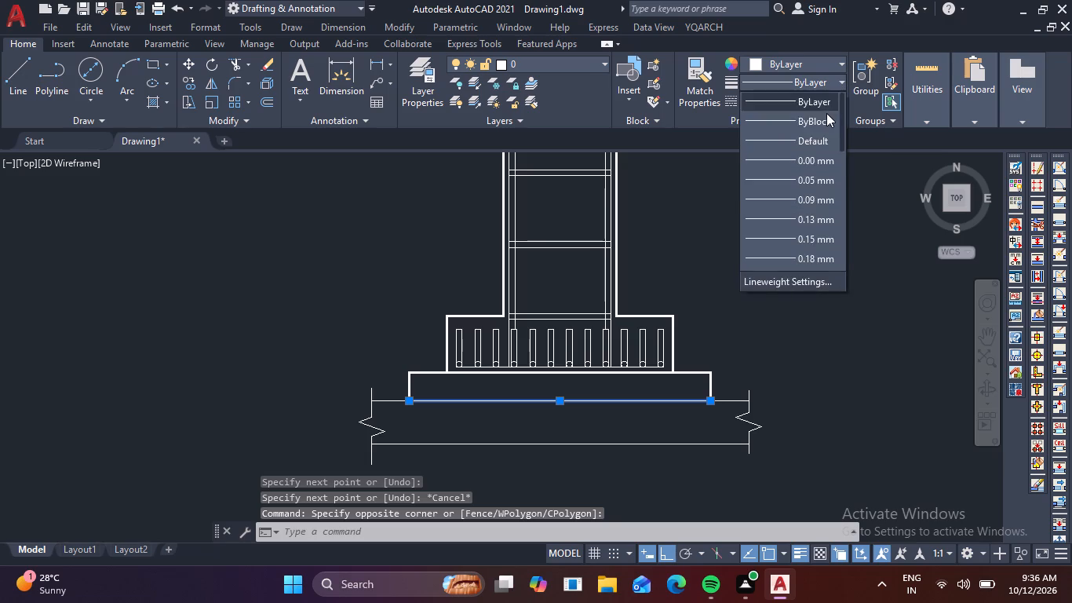
scroll(826, 113, down, 1)
click(780, 200)
key(Escape)
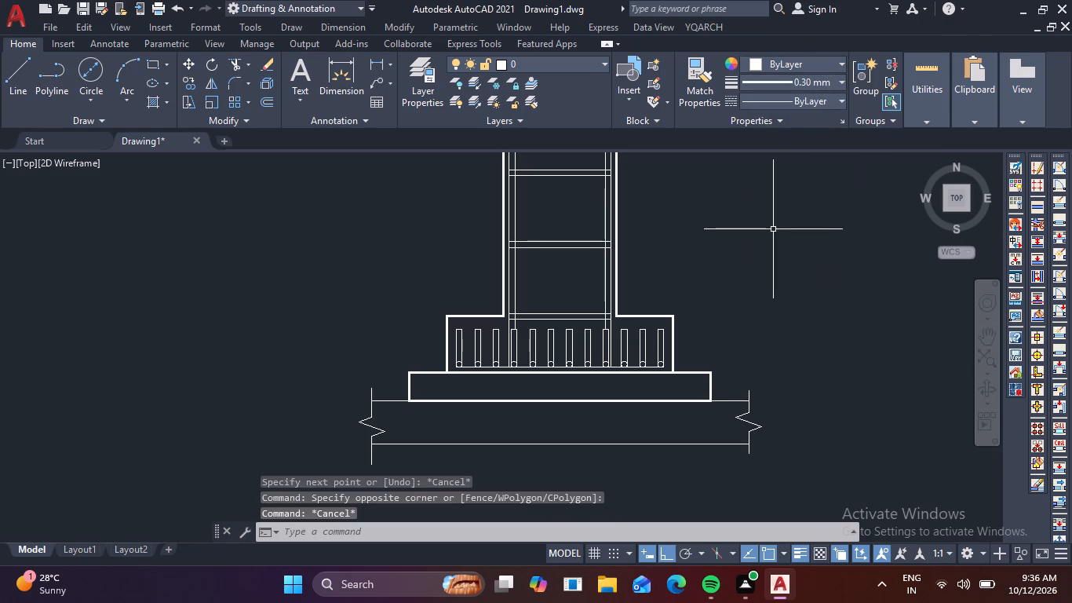
Set a 0.30 mm lineweight on the column's two outer side lines between the slab and the break line.
scroll(773, 229, down, 1)
middle_drag(769, 237, 723, 380)
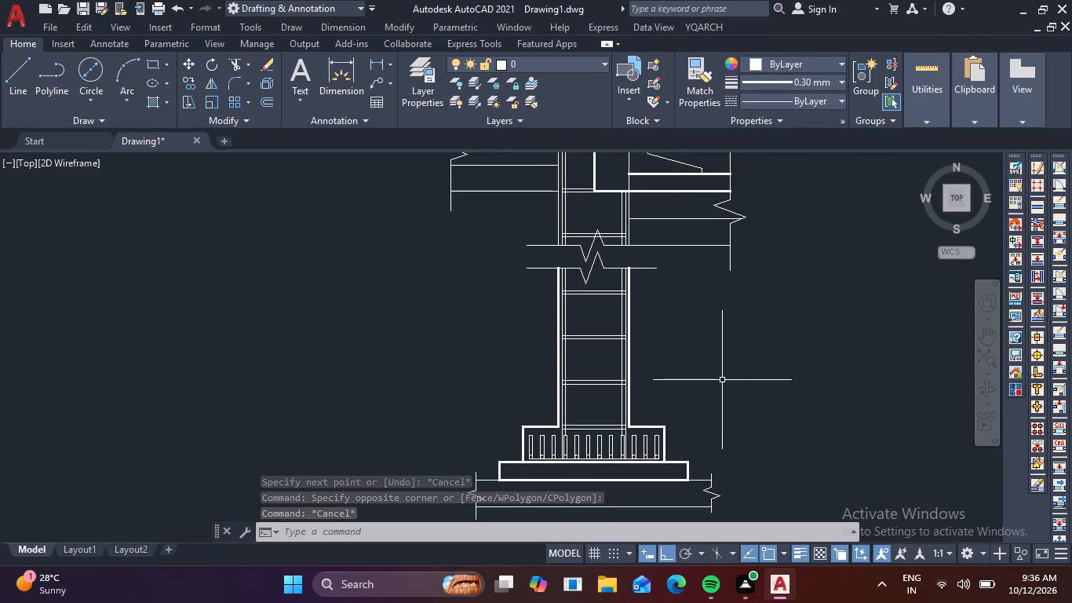
middle_drag(724, 330, 716, 416)
scroll(539, 326, up, 1)
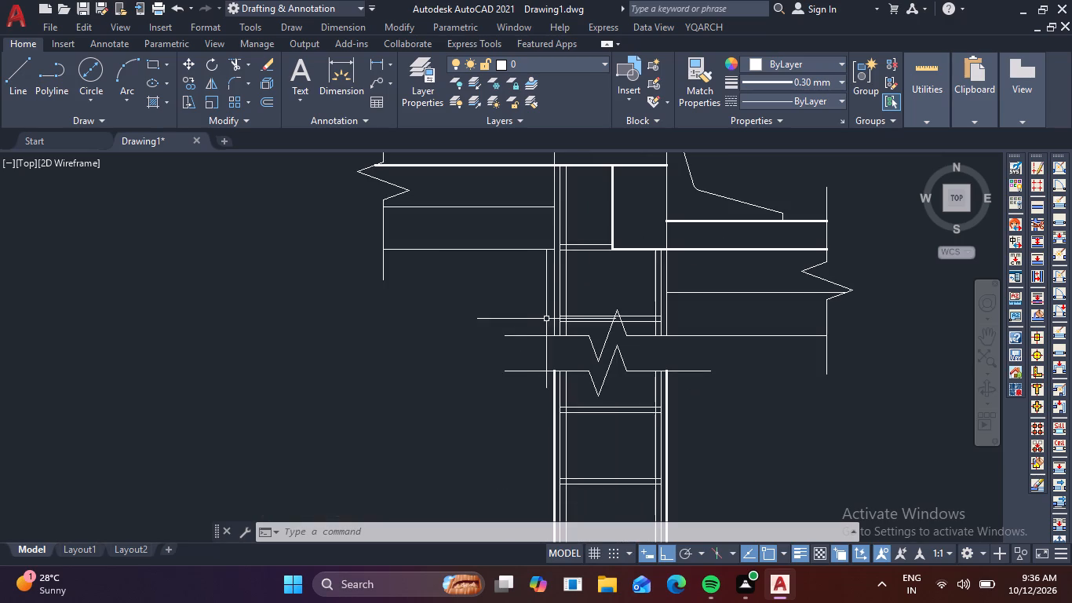
click(553, 310)
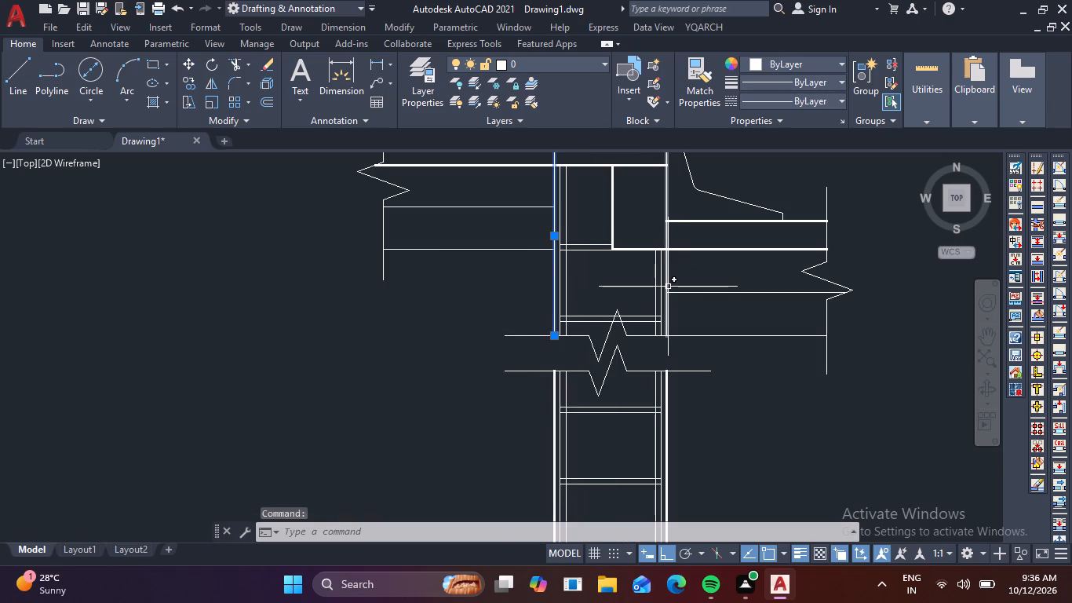
click(668, 287)
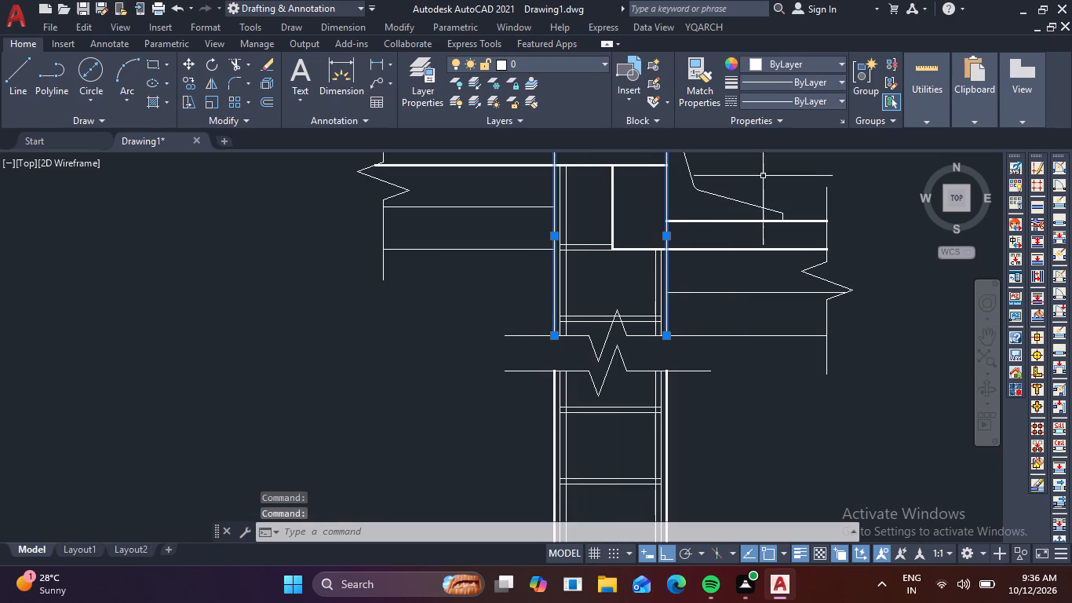
click(839, 83)
scroll(832, 119, down, 2)
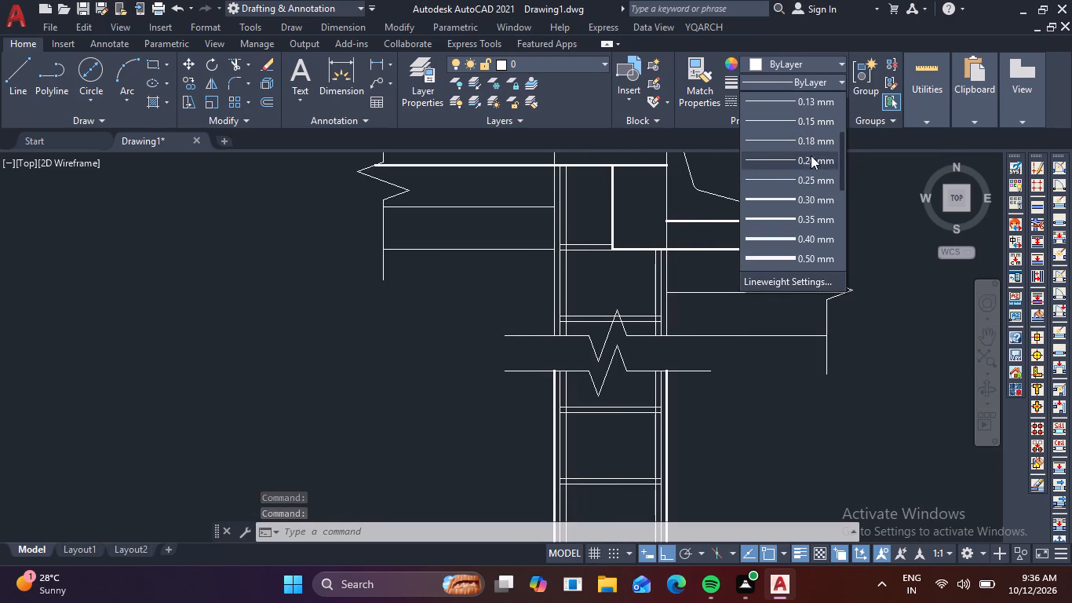
click(804, 198)
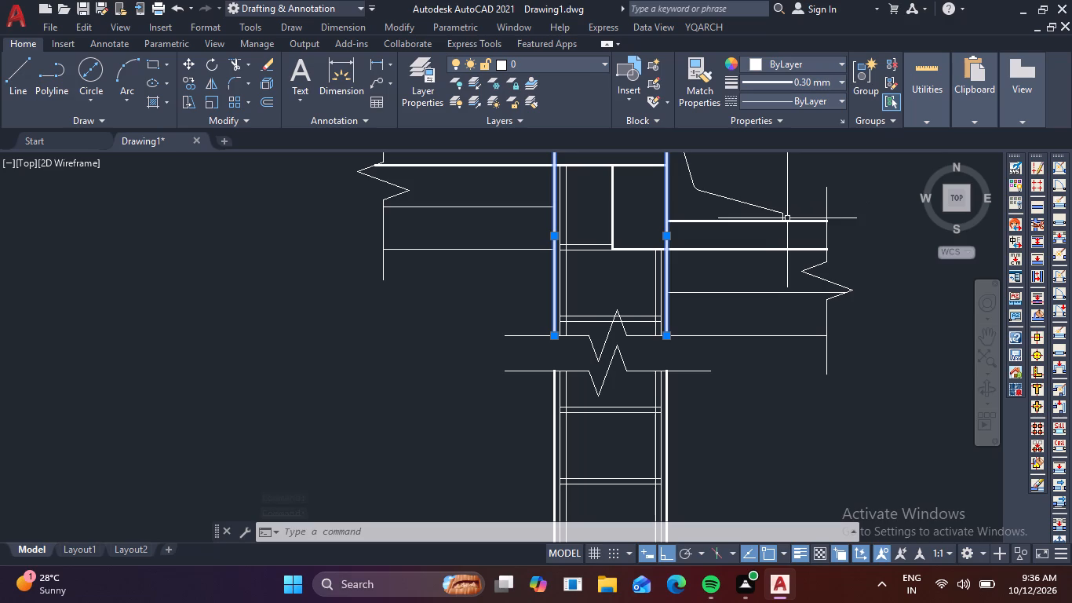
key(Escape)
scroll(772, 269, down, 2)
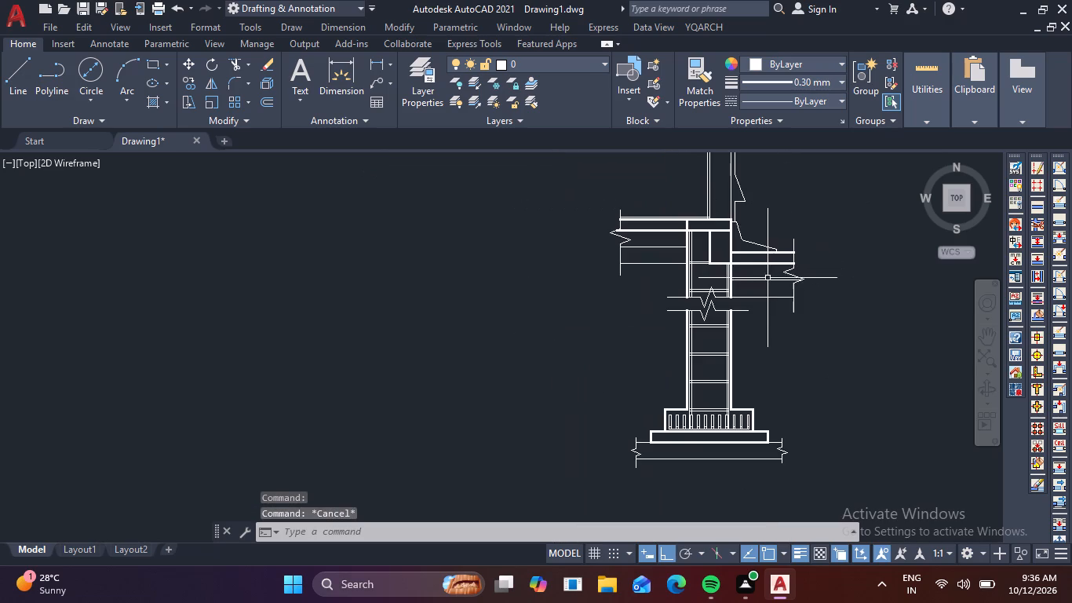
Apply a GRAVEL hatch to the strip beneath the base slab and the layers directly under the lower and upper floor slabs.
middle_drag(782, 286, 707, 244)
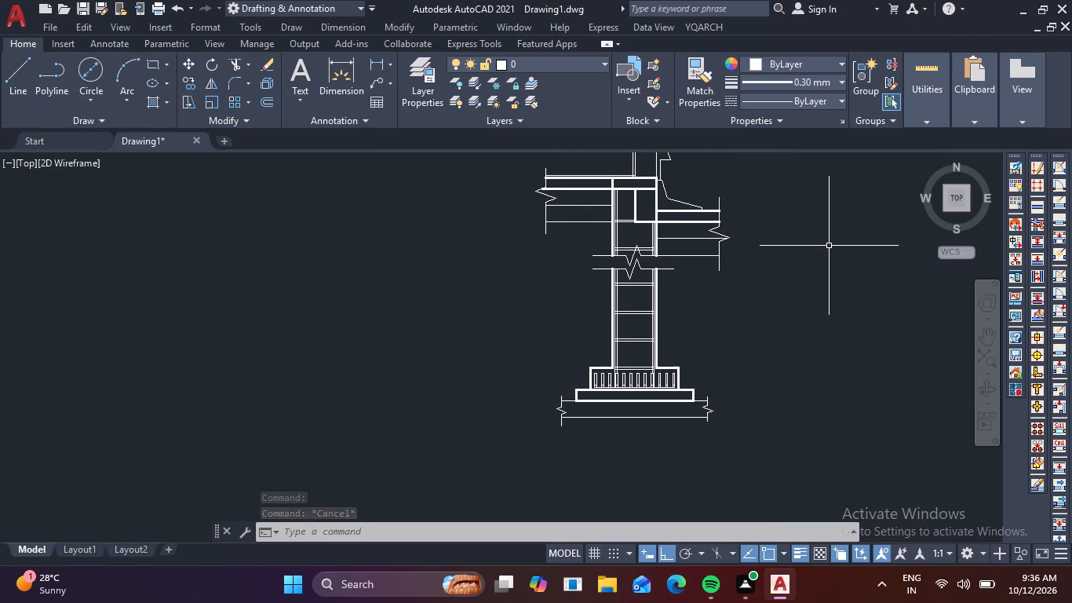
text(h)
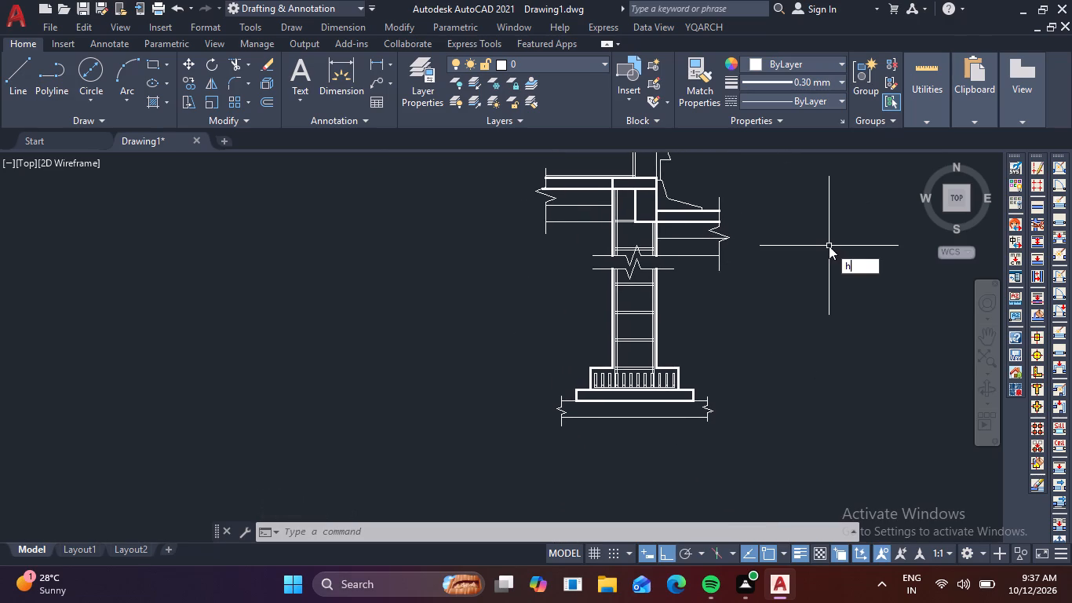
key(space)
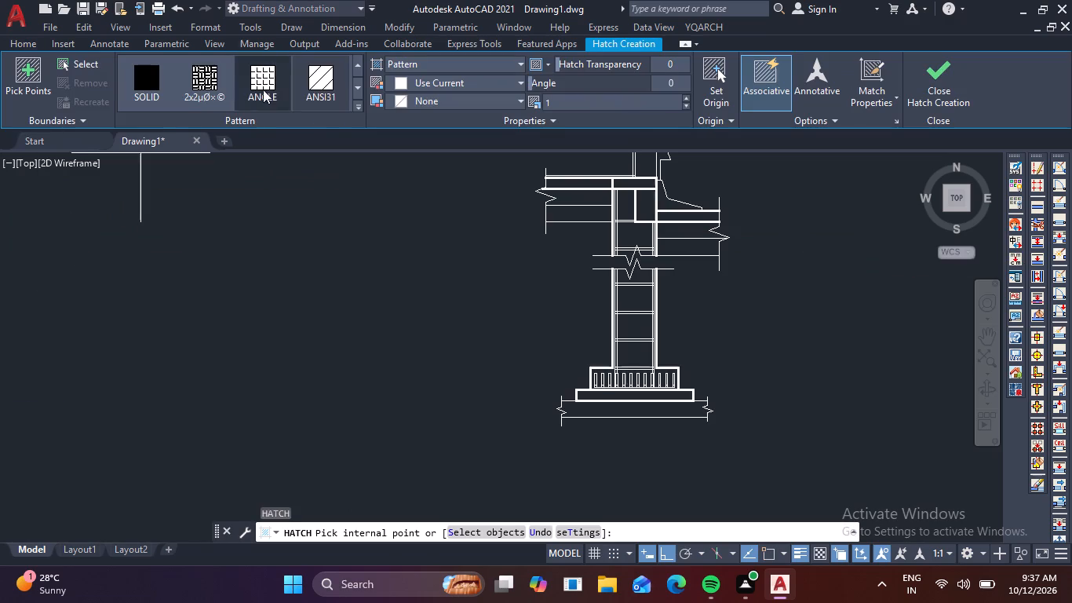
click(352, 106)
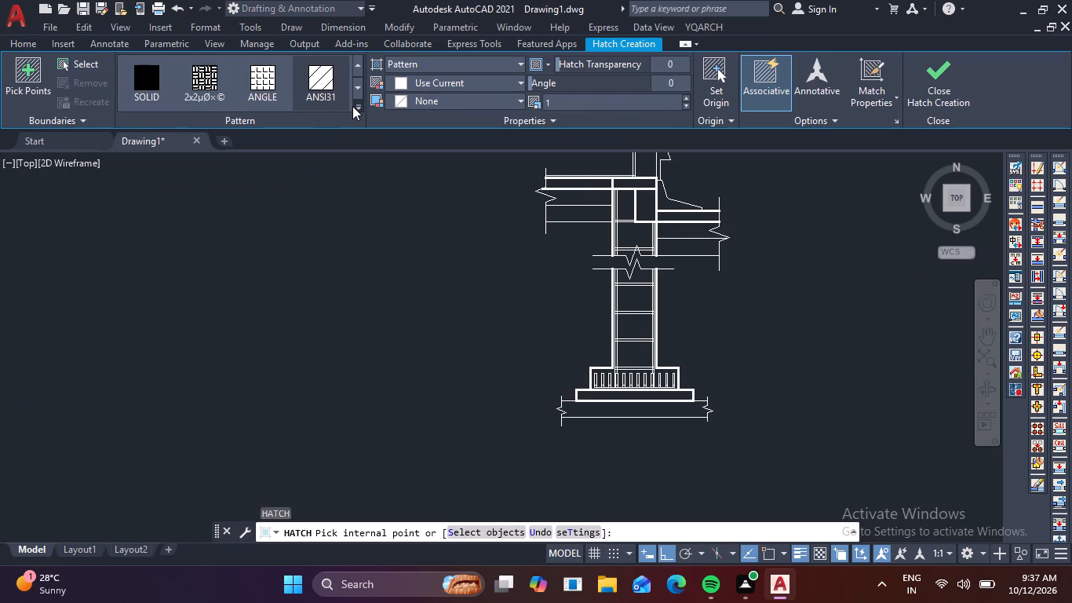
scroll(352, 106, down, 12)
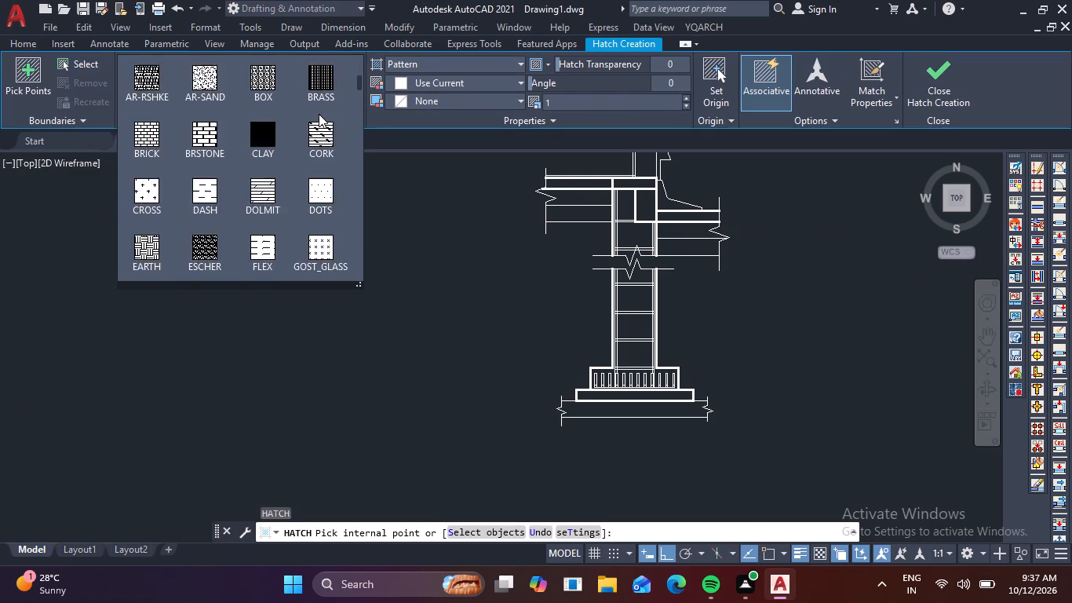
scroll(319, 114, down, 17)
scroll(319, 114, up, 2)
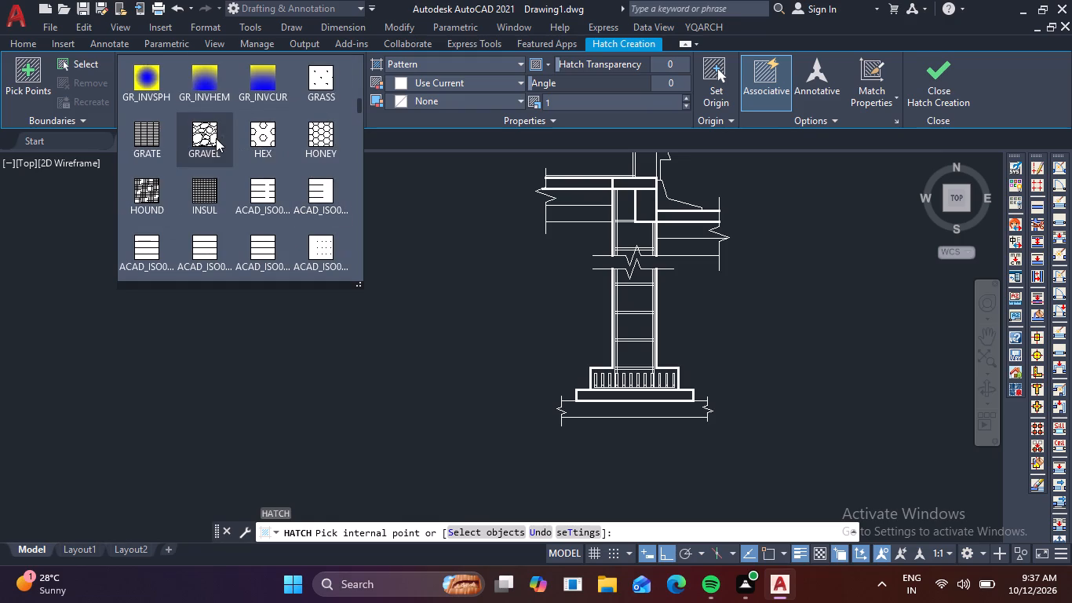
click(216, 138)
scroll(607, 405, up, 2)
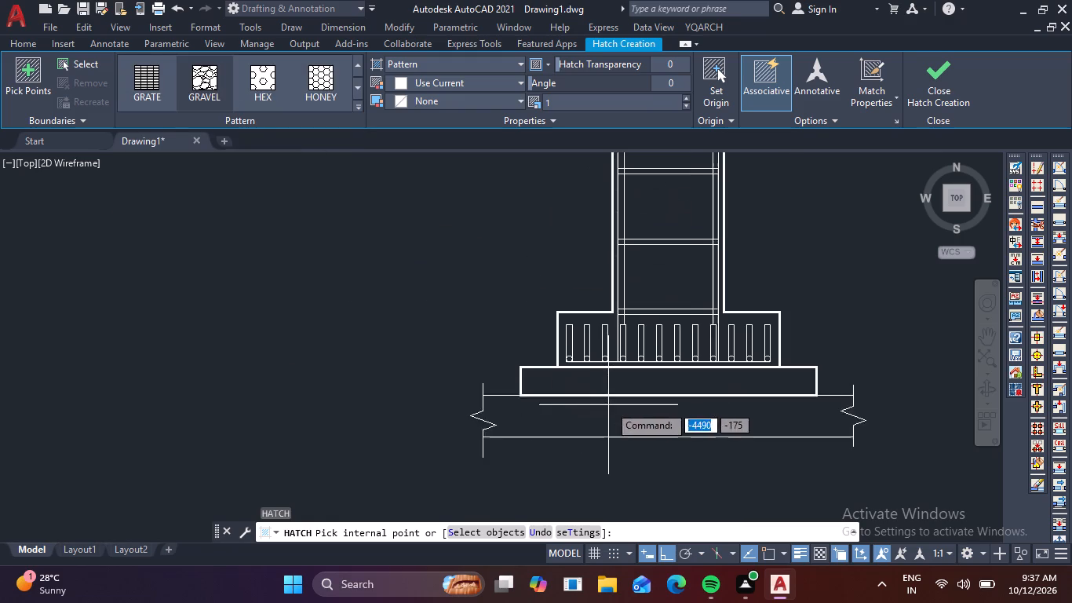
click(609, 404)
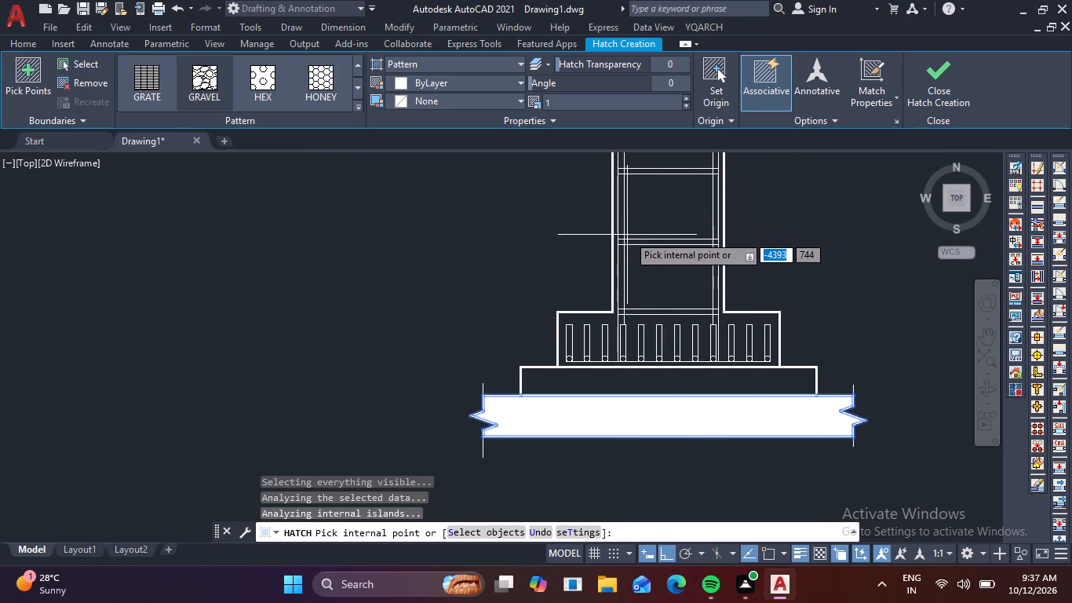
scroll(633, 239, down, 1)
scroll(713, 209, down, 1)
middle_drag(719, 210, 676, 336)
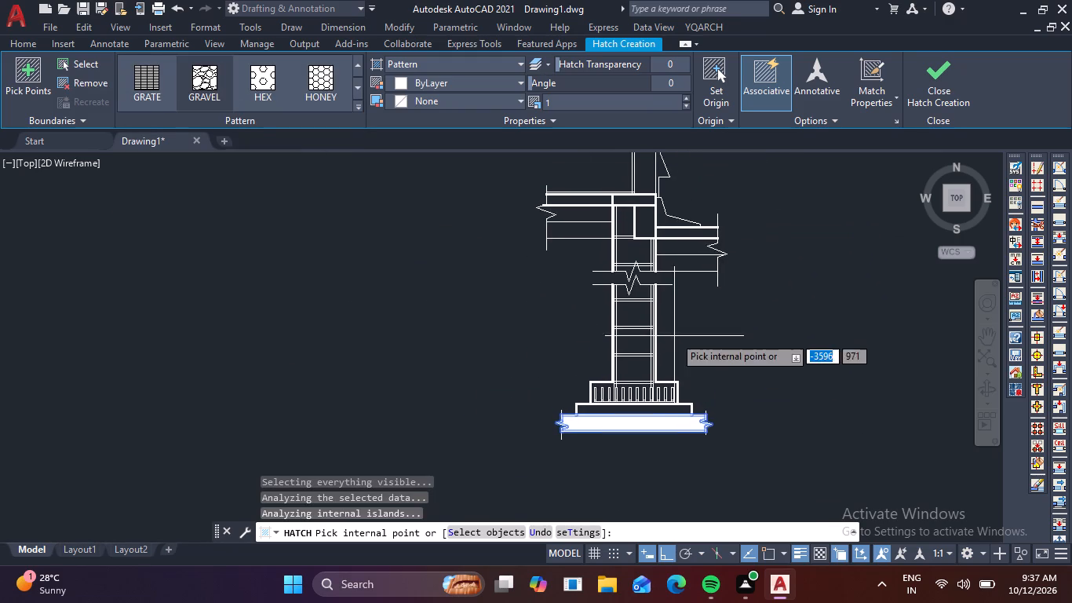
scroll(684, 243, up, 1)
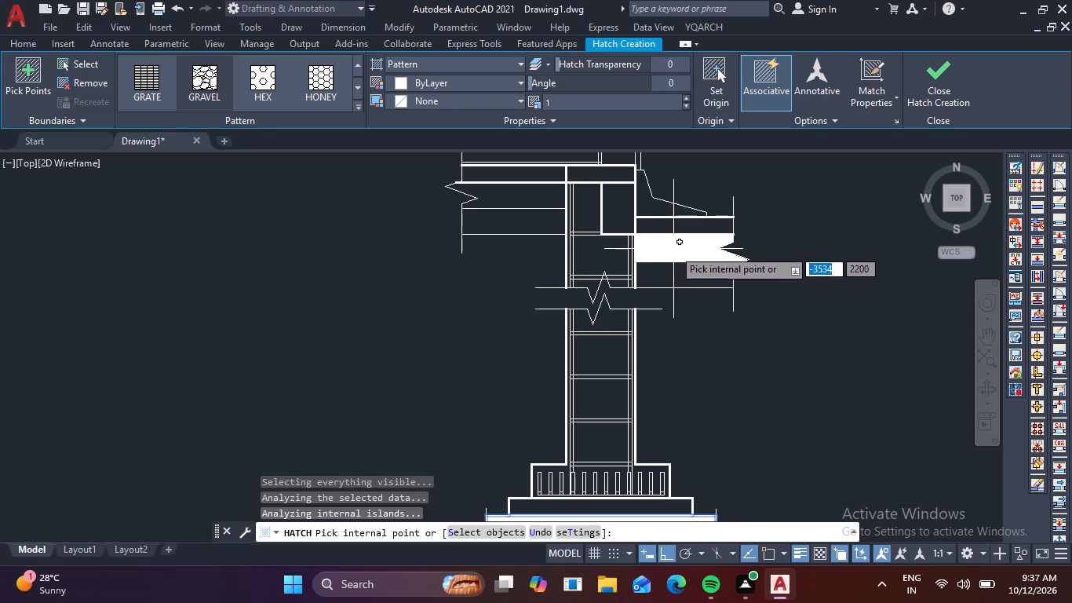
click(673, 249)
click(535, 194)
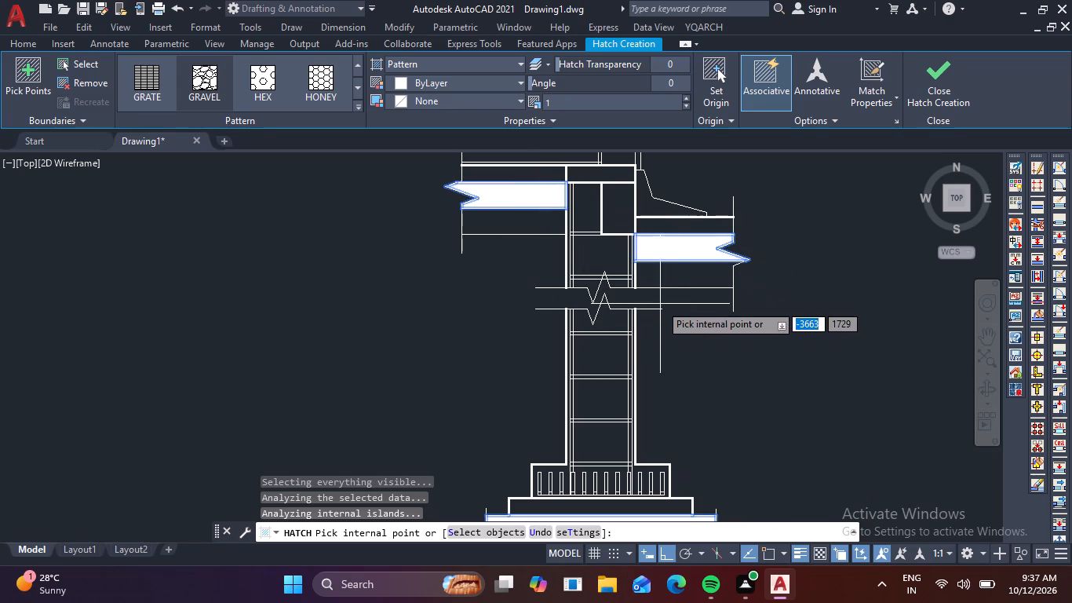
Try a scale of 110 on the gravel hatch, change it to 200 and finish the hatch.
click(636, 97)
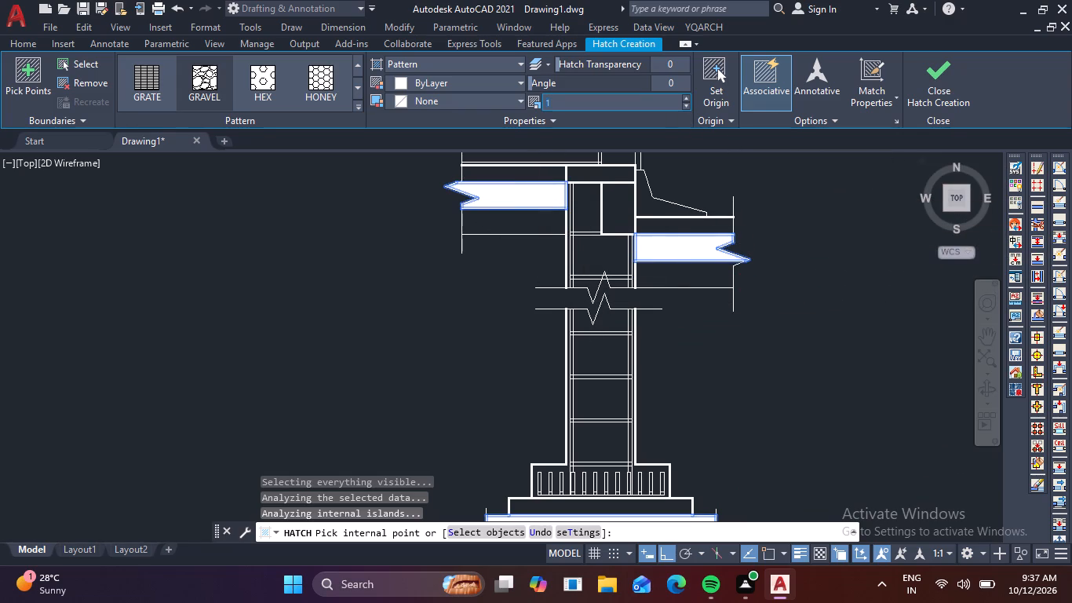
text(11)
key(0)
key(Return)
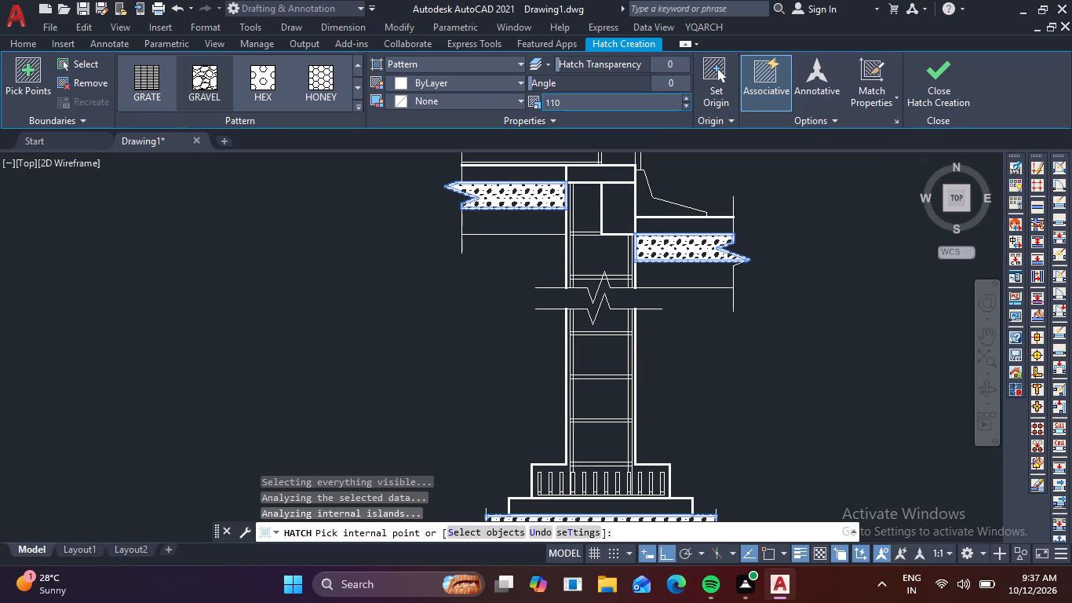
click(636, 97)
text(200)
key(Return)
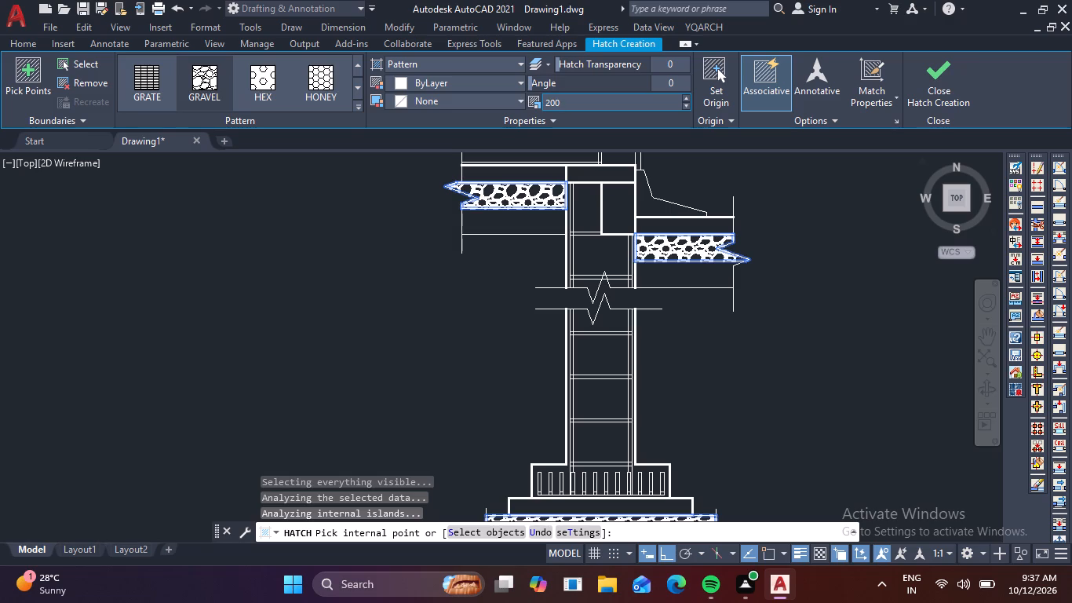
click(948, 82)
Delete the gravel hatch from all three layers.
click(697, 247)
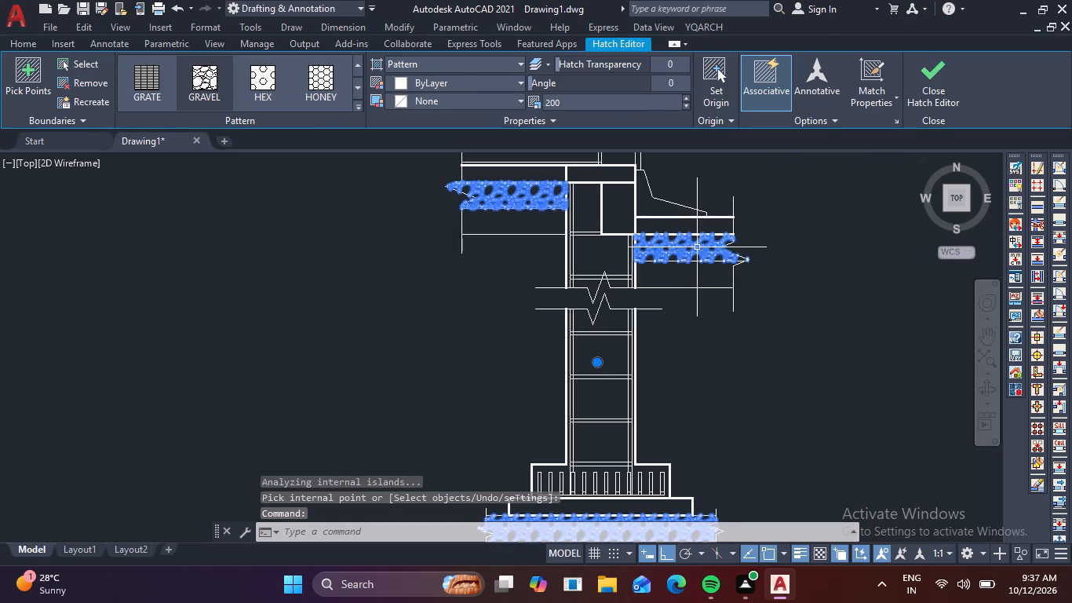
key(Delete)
Set the current lineweight for new objects to ByLayer.
click(833, 88)
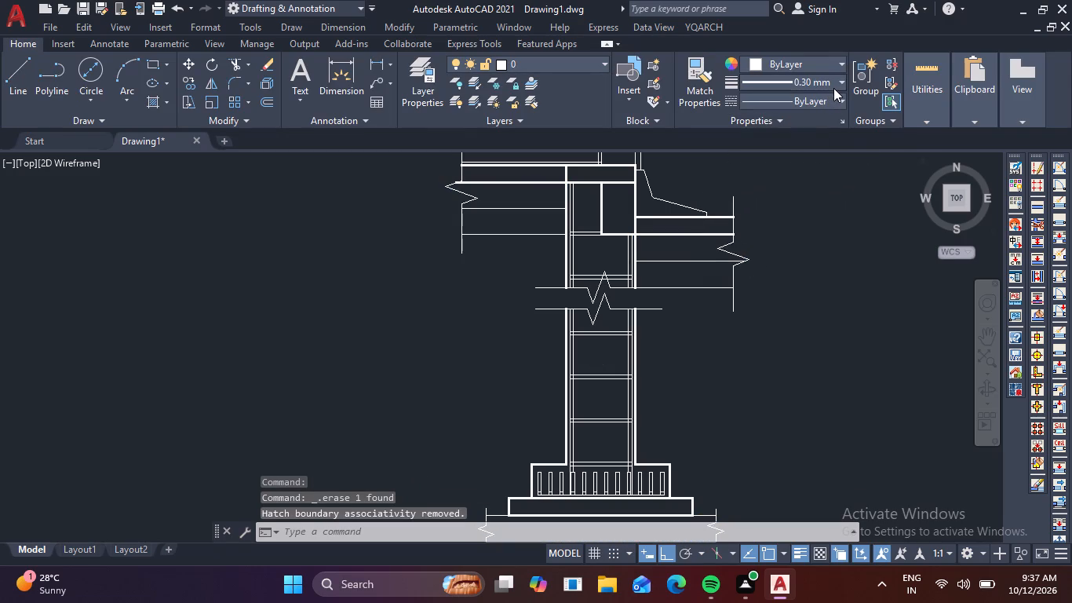
scroll(825, 97, up, 8)
click(825, 97)
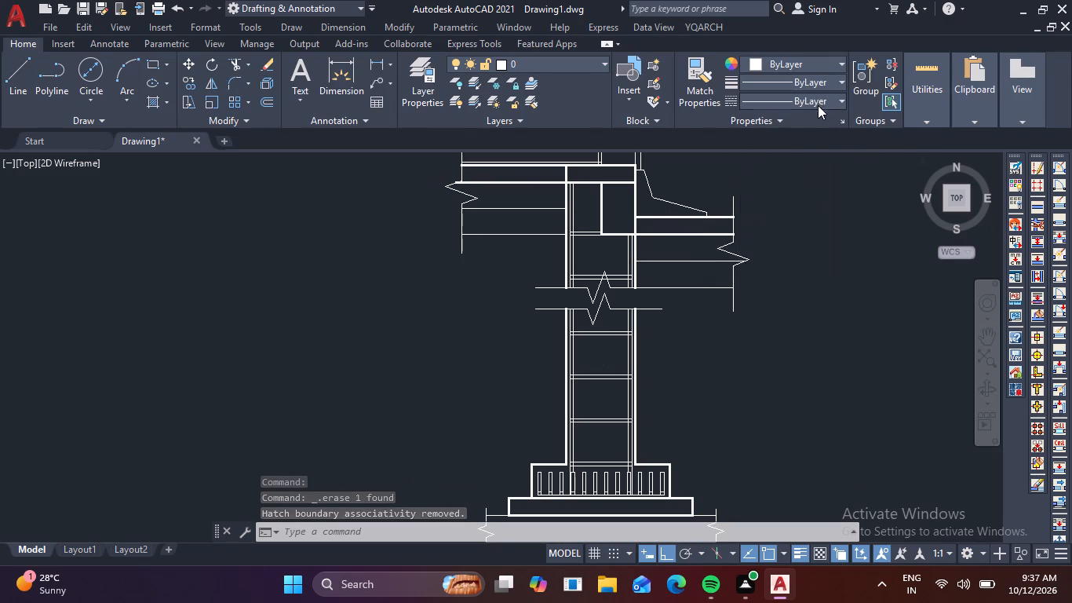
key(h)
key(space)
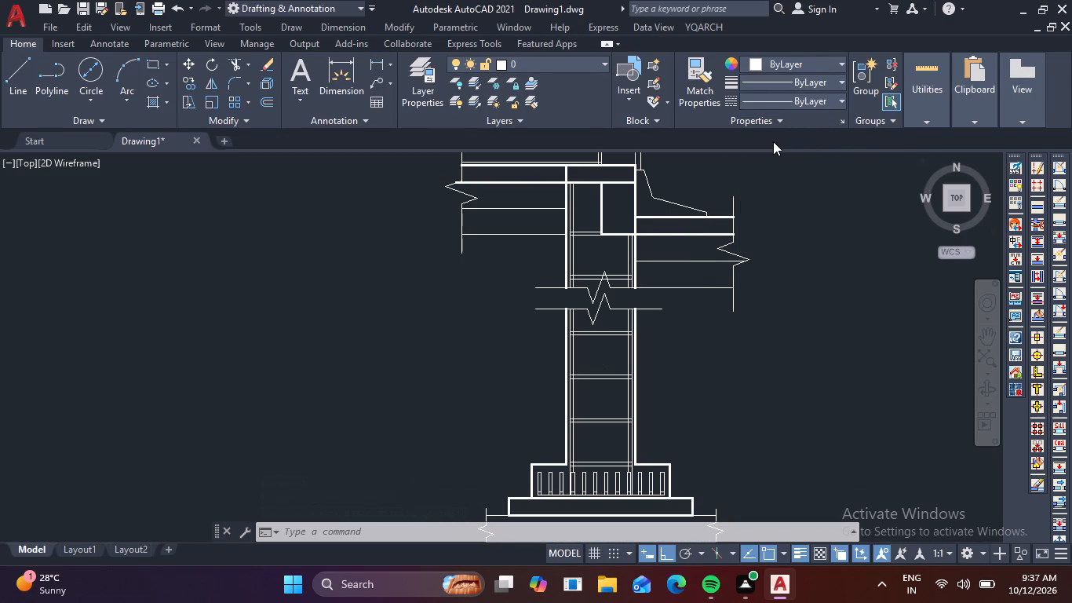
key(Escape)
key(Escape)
Apply a GRAVEL hatch to the layers directly under the upper and lower floor slabs and the strip beneath the base slab.
key(h)
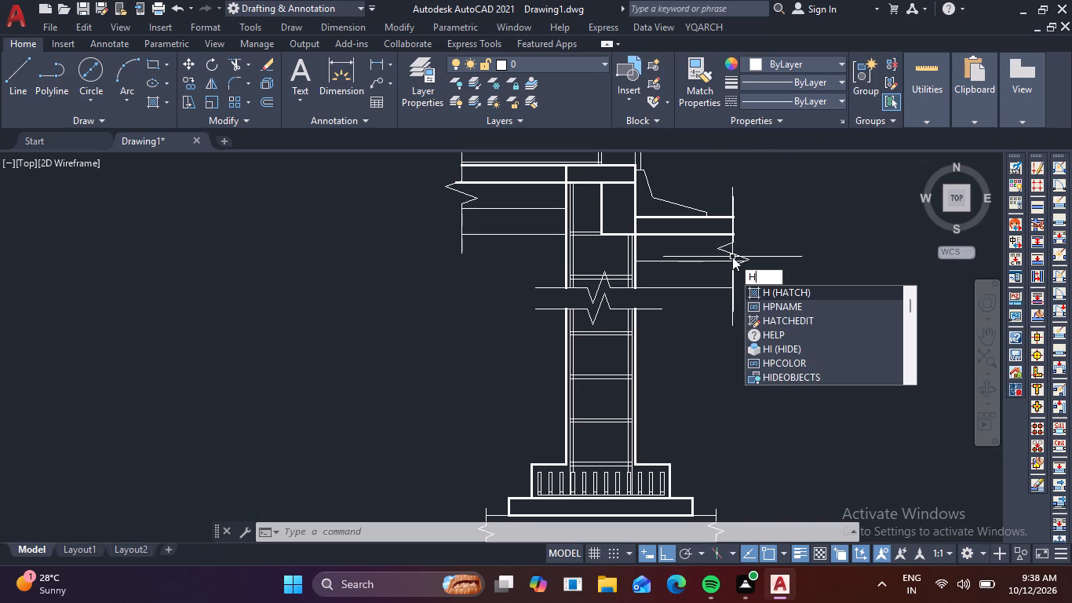
key(space)
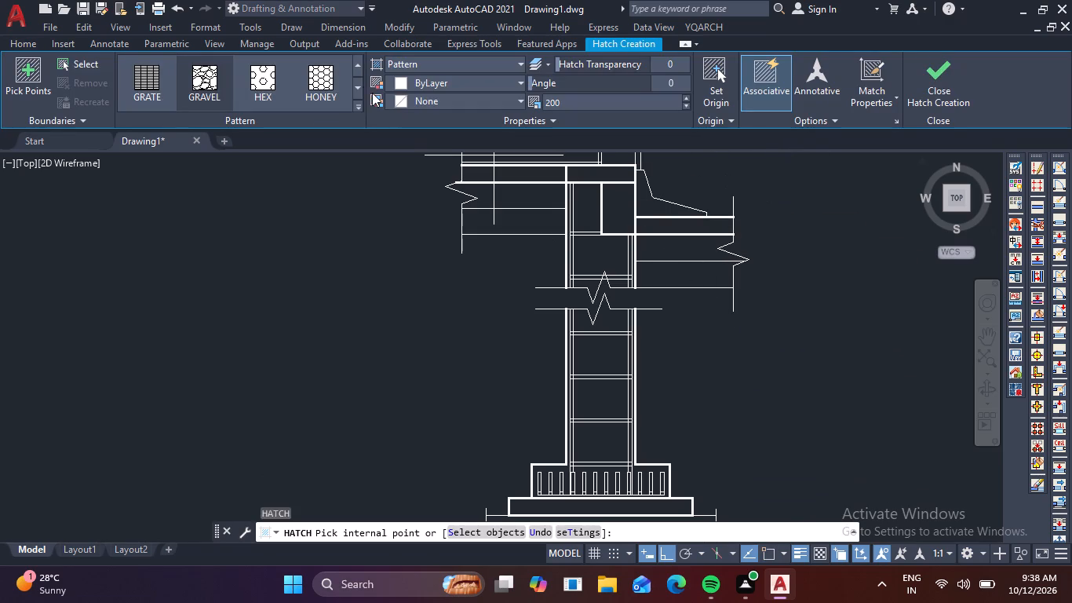
click(194, 77)
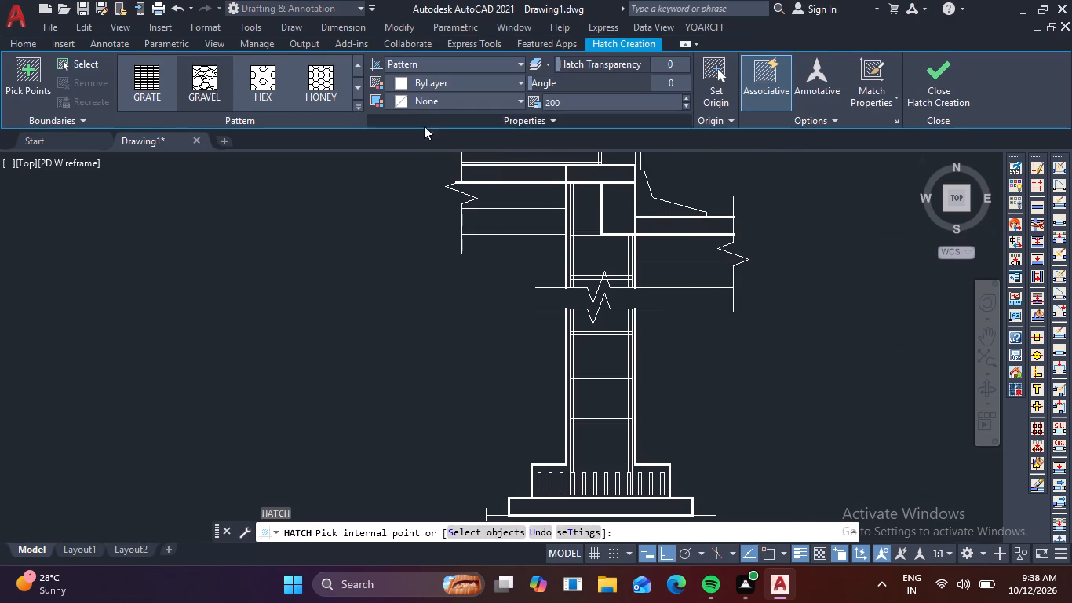
click(520, 195)
click(694, 247)
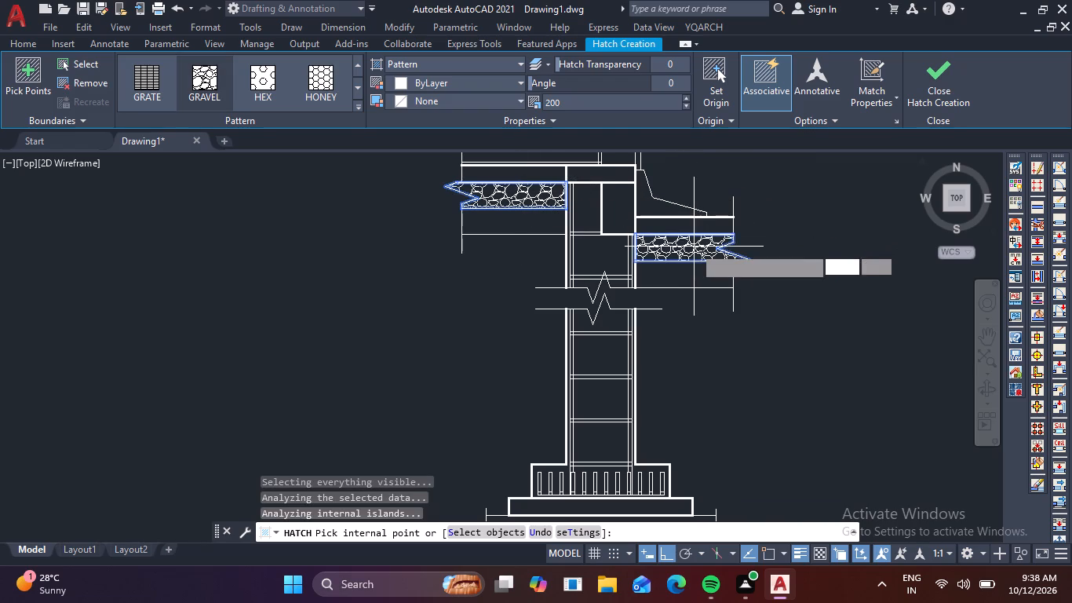
scroll(799, 228, down, 1)
middle_drag(803, 227, 785, 197)
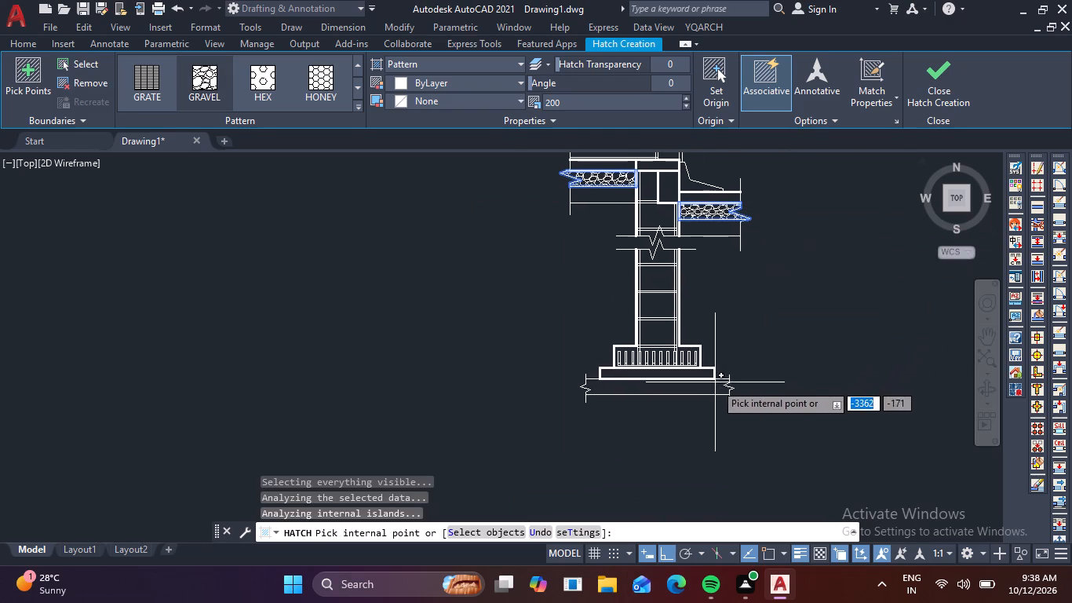
click(702, 392)
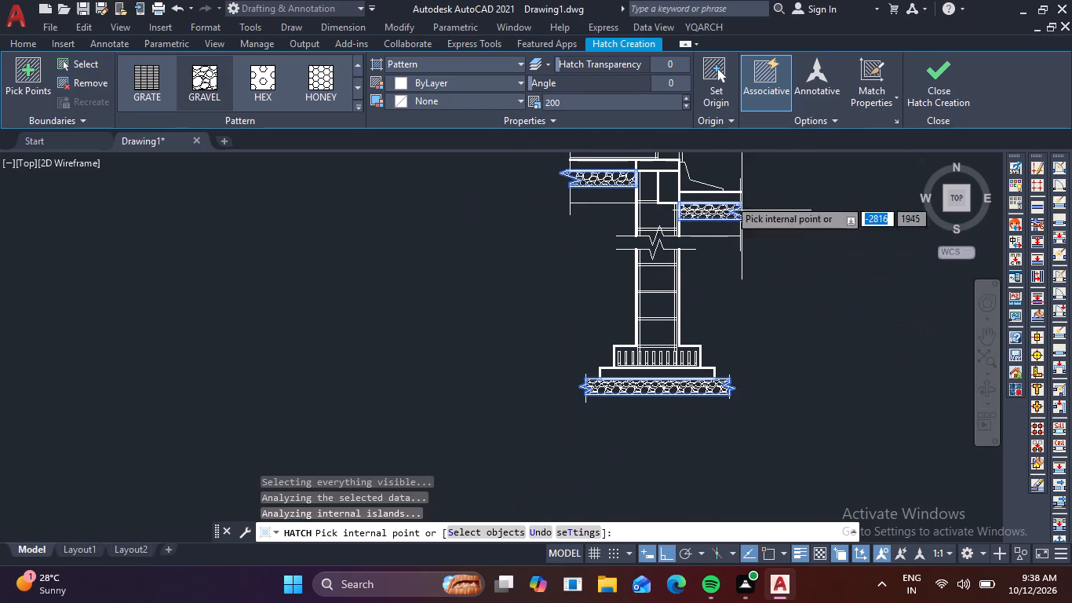
Set the gravel hatch's scale to 300 and finish the hatch.
click(597, 97)
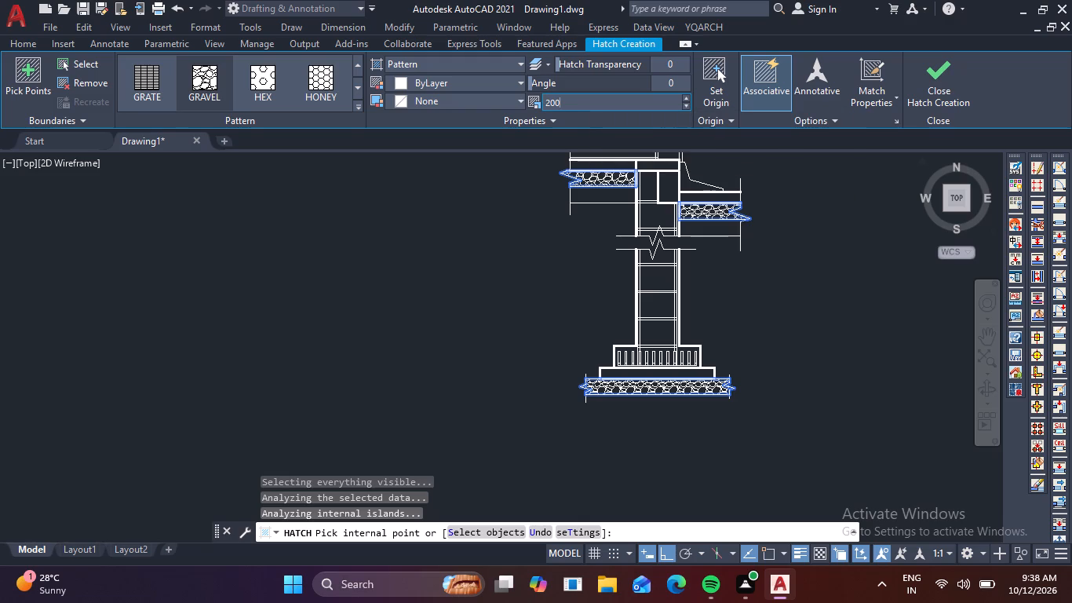
key(BackSpace)
key(BackSpace)
text(300)
key(Return)
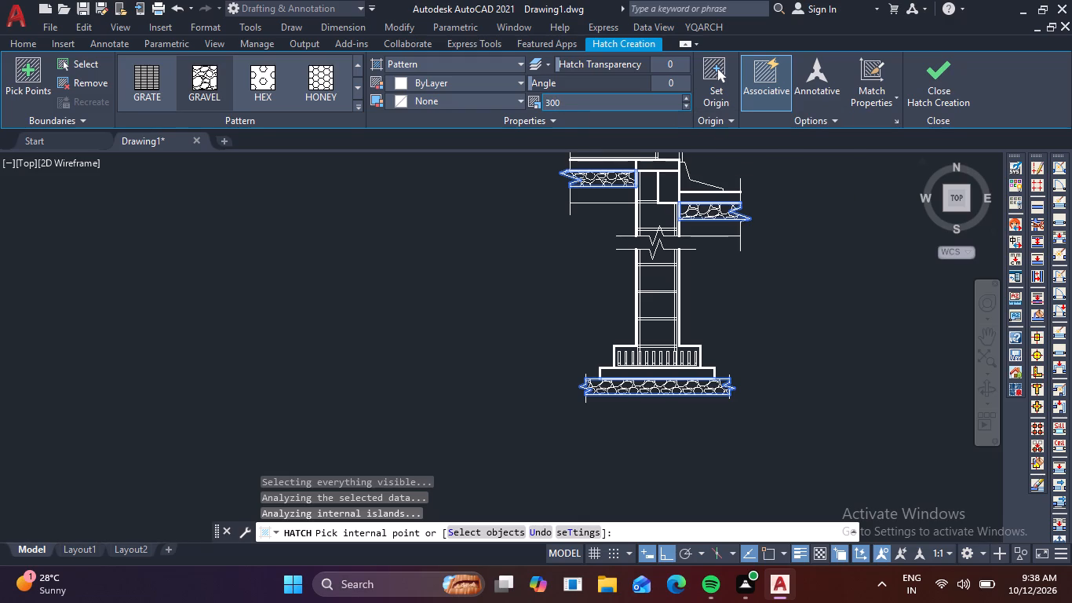
click(953, 70)
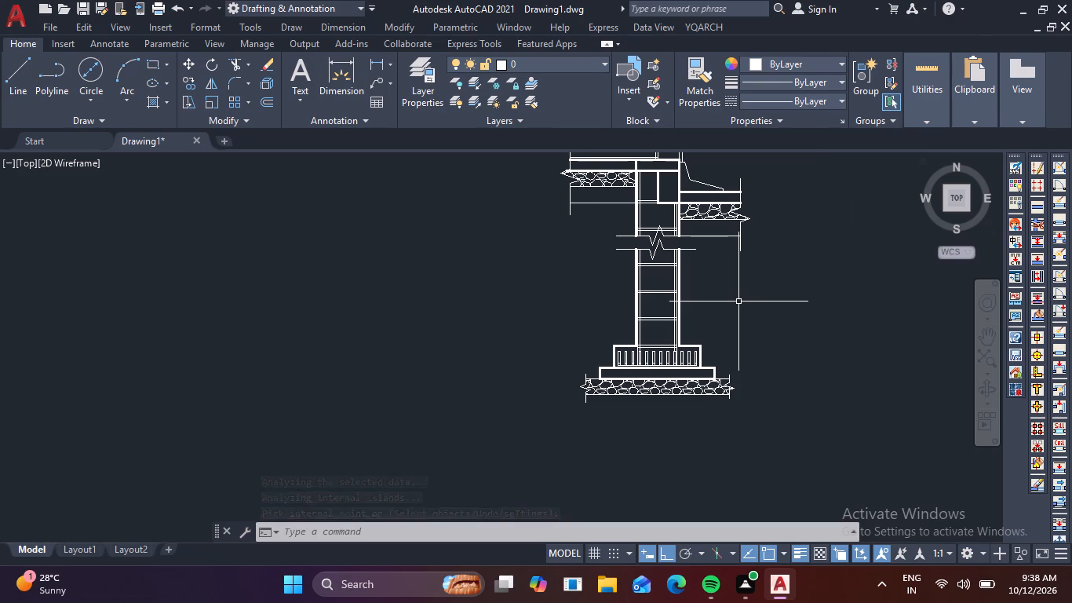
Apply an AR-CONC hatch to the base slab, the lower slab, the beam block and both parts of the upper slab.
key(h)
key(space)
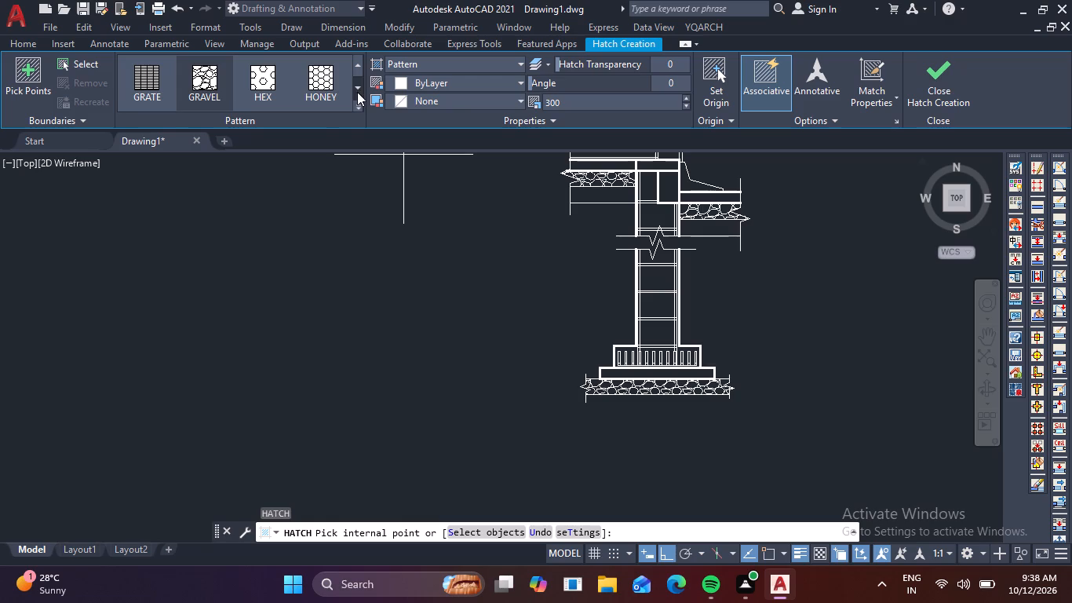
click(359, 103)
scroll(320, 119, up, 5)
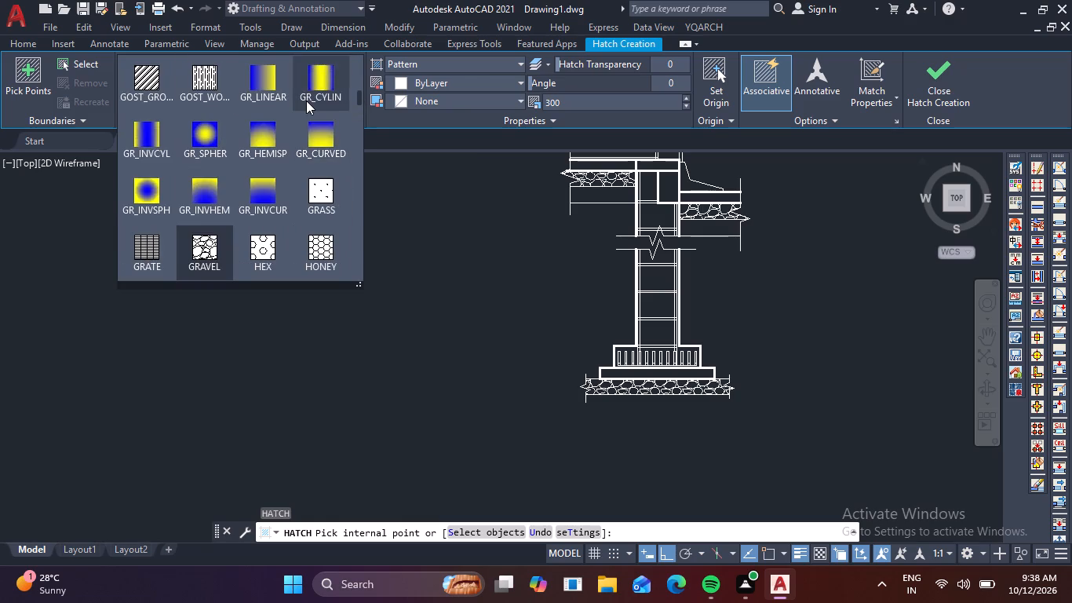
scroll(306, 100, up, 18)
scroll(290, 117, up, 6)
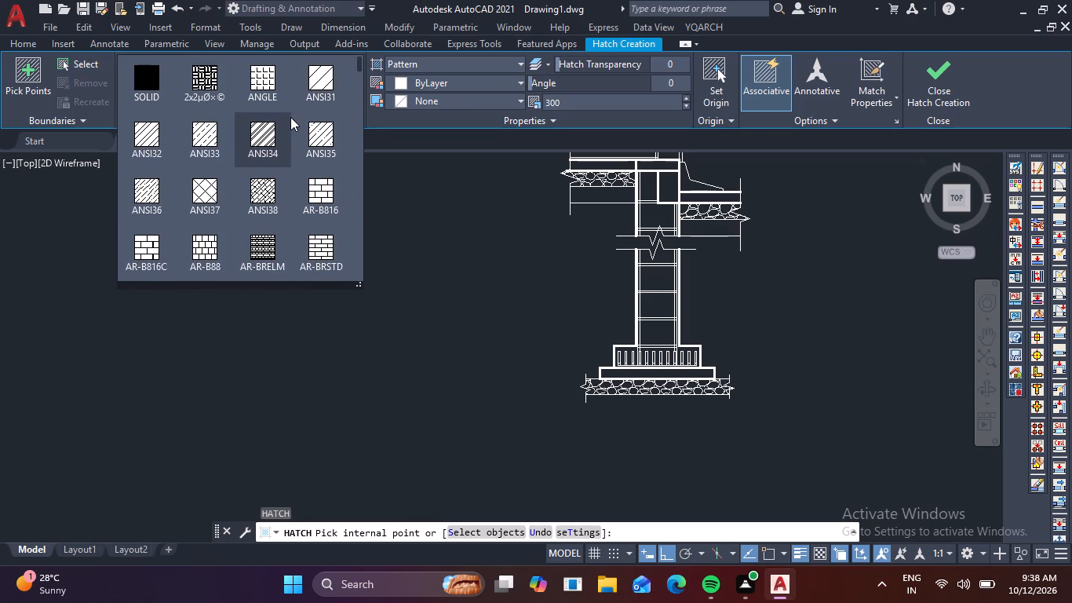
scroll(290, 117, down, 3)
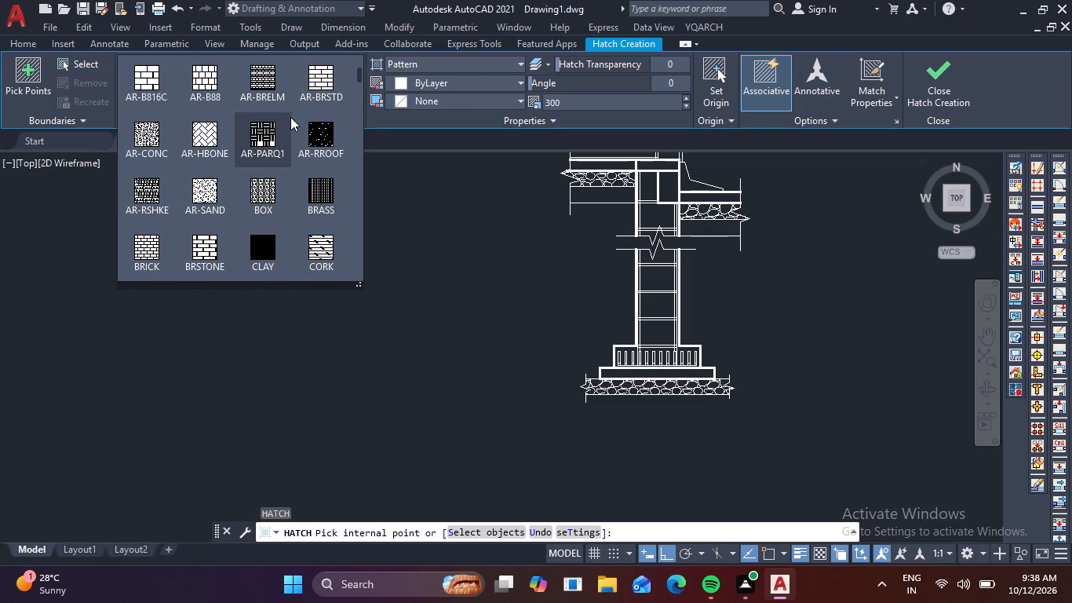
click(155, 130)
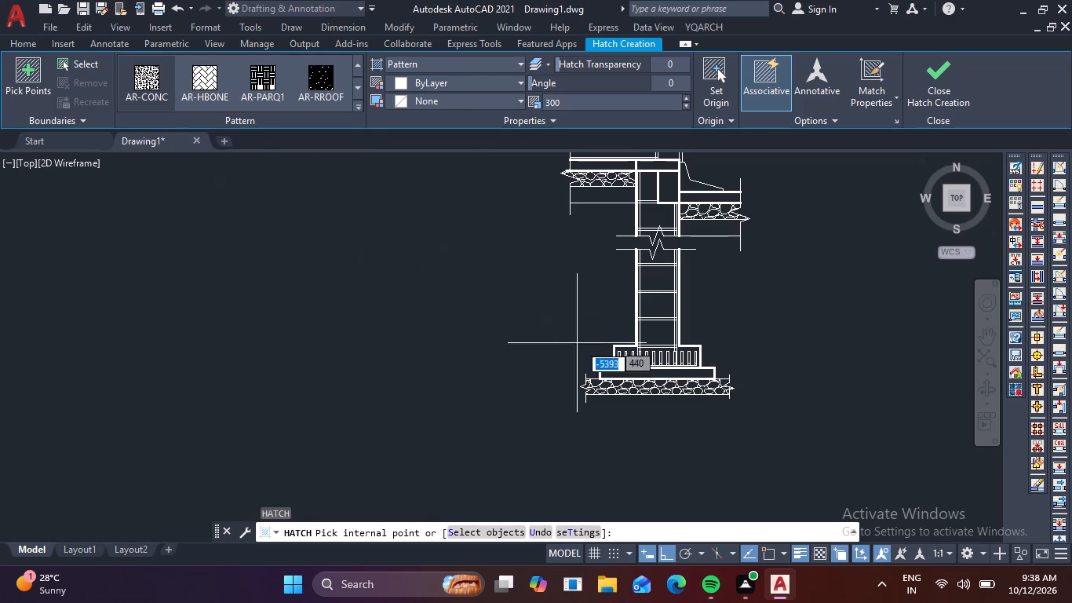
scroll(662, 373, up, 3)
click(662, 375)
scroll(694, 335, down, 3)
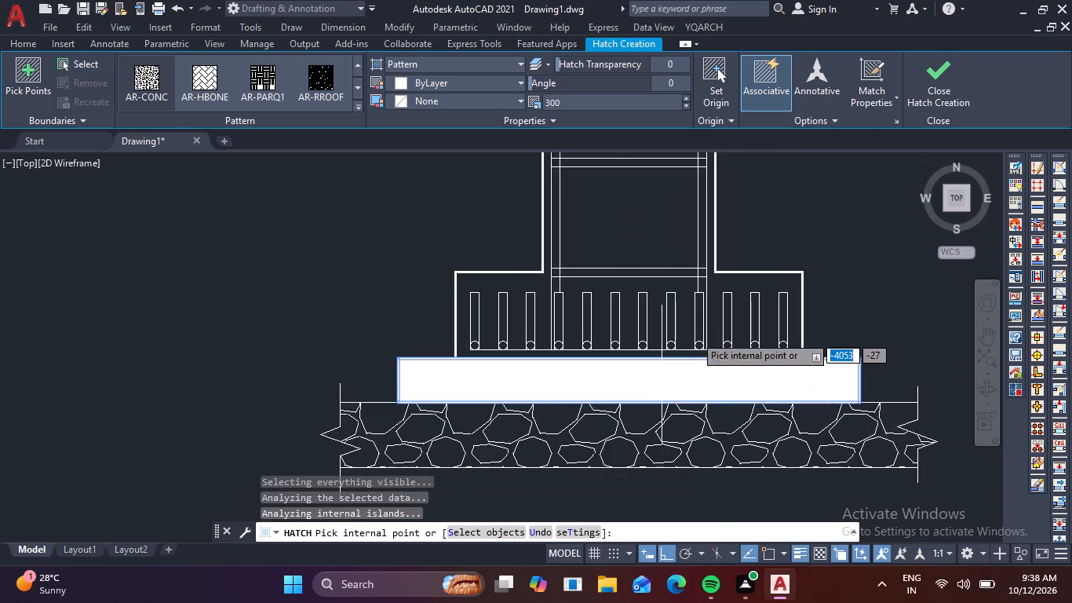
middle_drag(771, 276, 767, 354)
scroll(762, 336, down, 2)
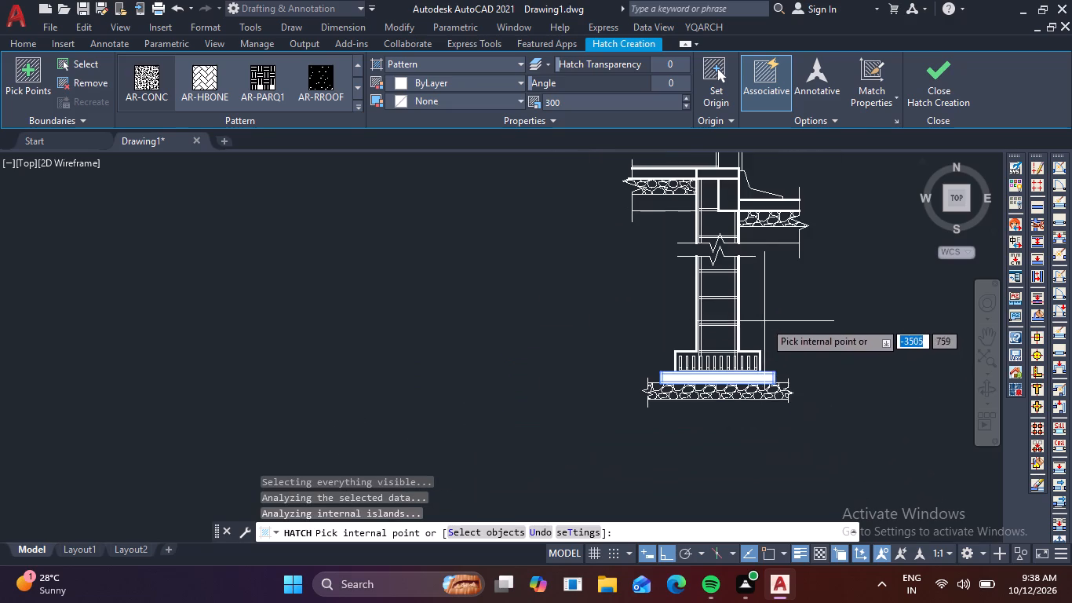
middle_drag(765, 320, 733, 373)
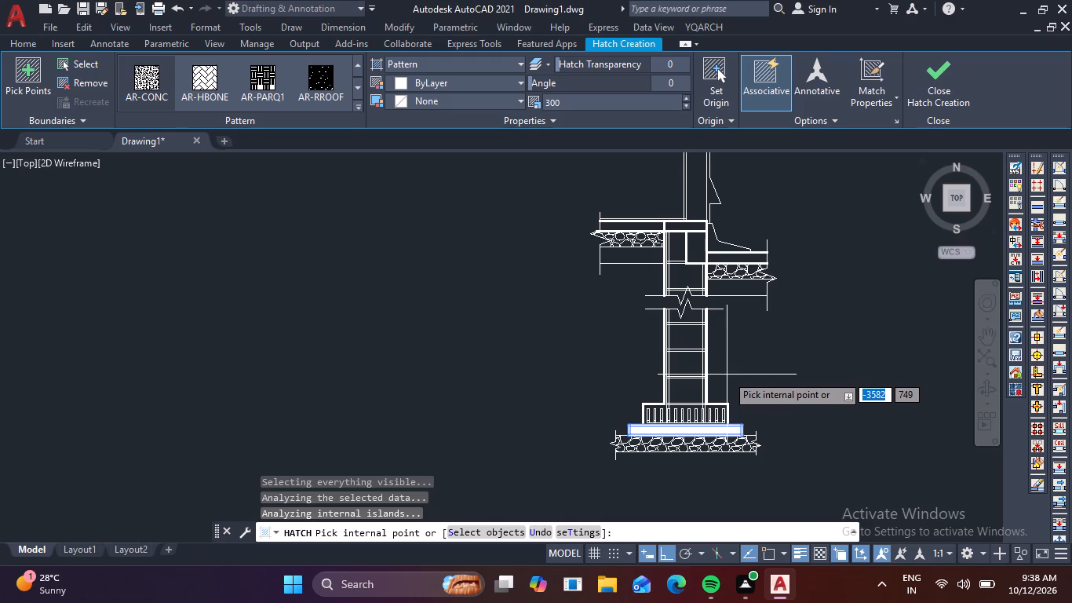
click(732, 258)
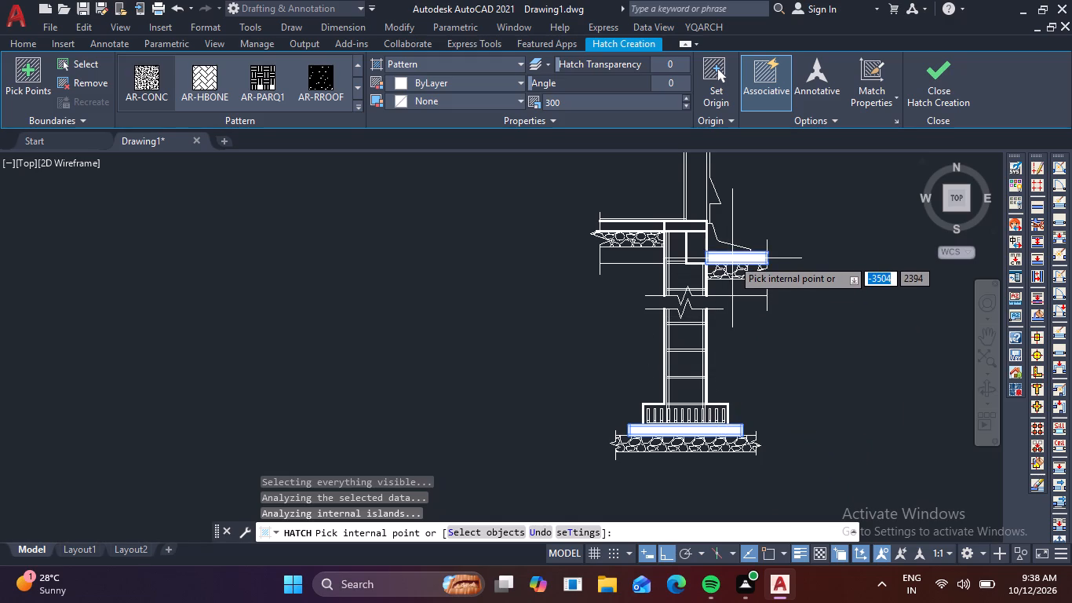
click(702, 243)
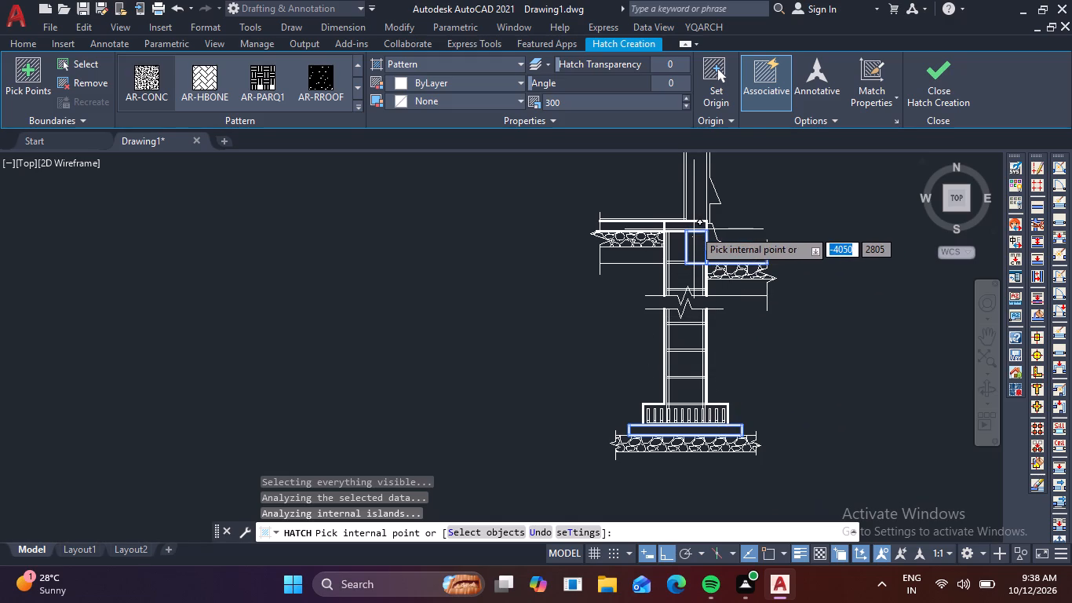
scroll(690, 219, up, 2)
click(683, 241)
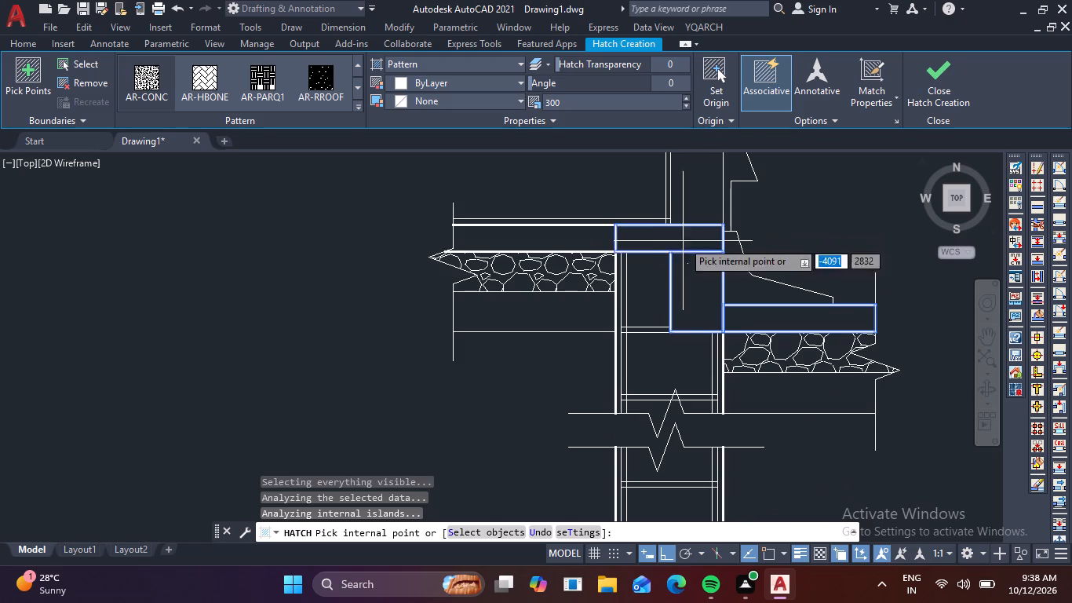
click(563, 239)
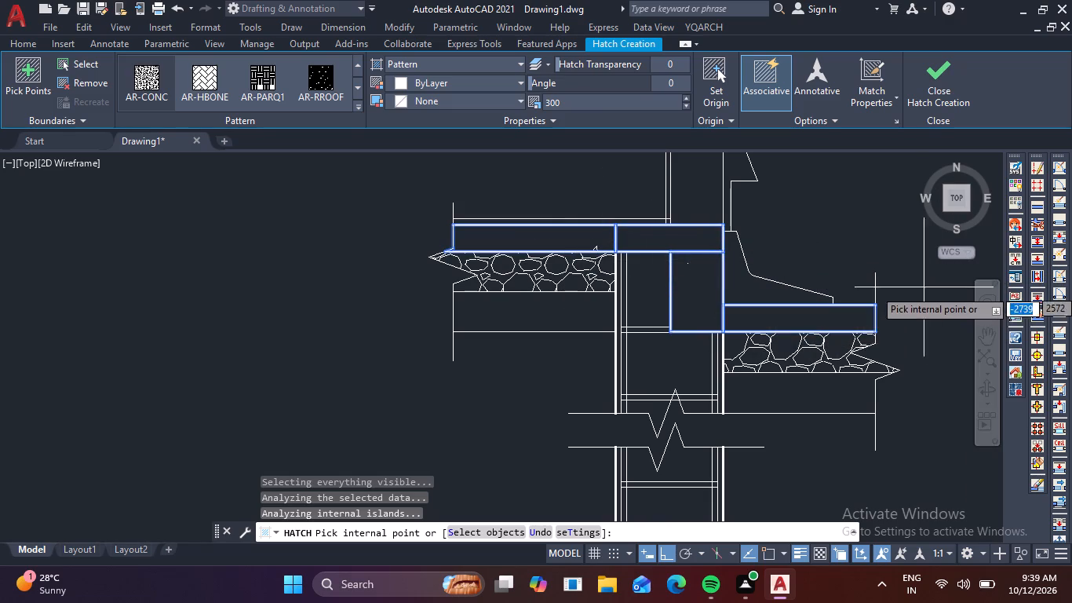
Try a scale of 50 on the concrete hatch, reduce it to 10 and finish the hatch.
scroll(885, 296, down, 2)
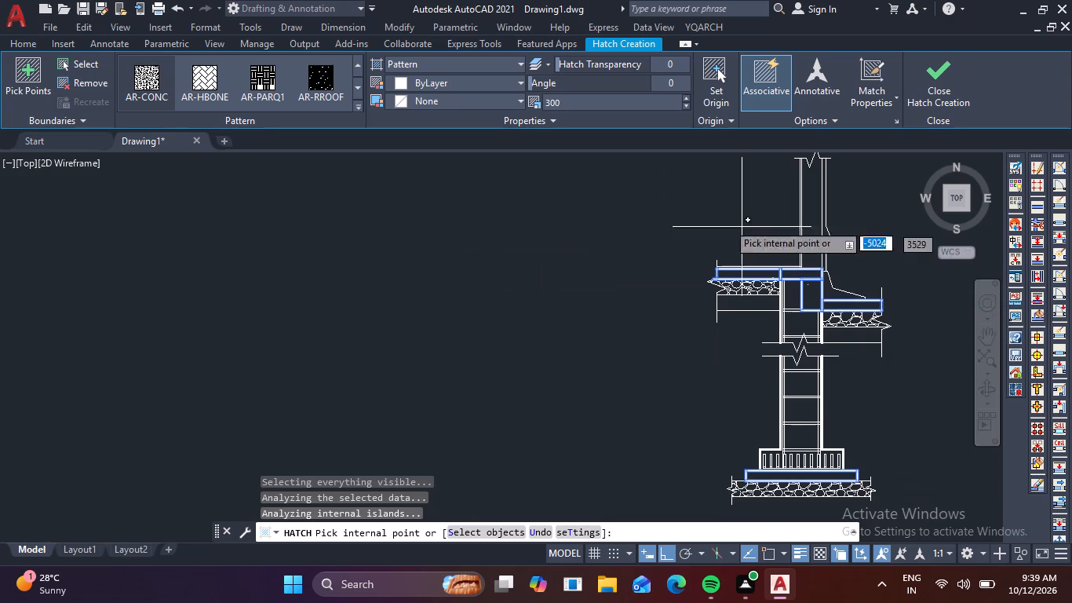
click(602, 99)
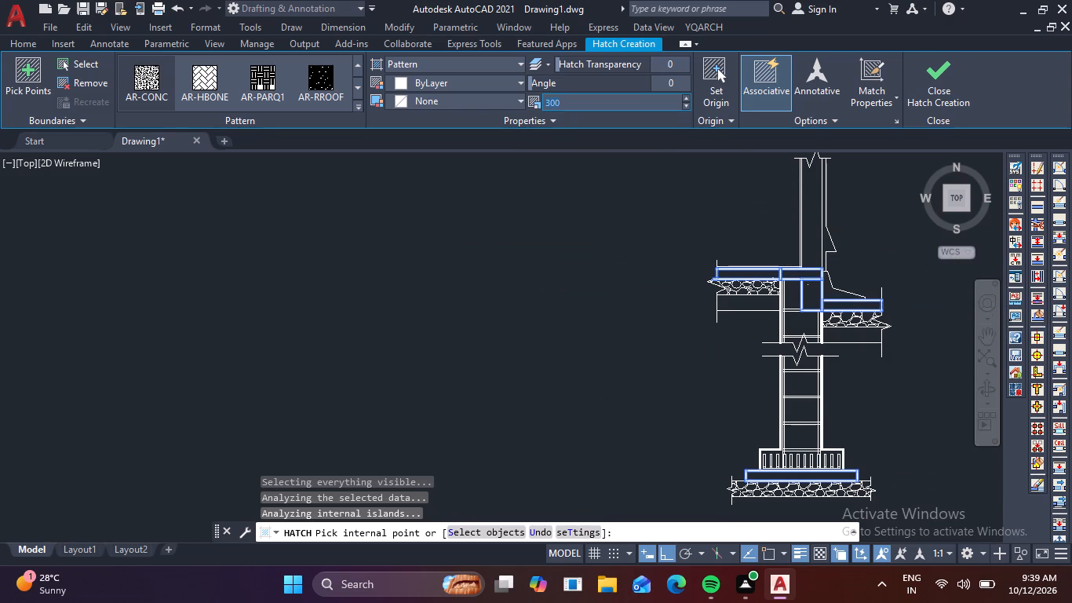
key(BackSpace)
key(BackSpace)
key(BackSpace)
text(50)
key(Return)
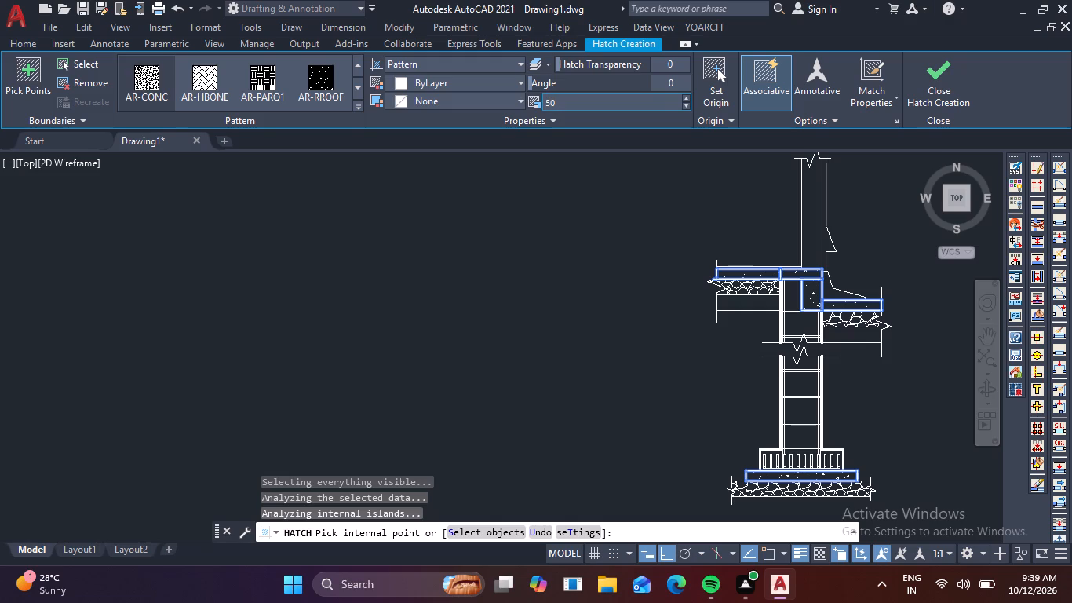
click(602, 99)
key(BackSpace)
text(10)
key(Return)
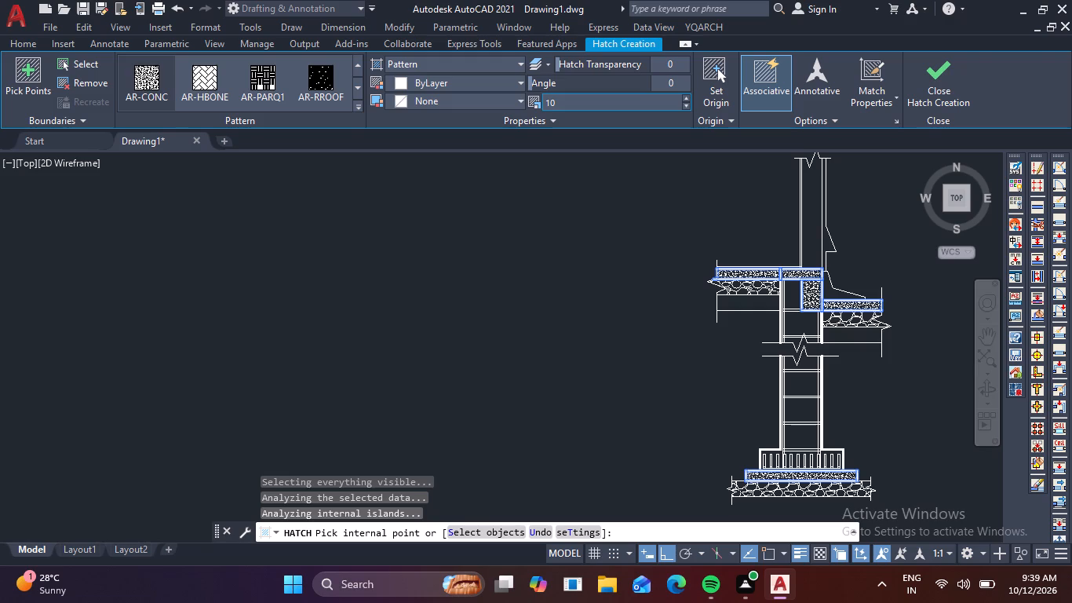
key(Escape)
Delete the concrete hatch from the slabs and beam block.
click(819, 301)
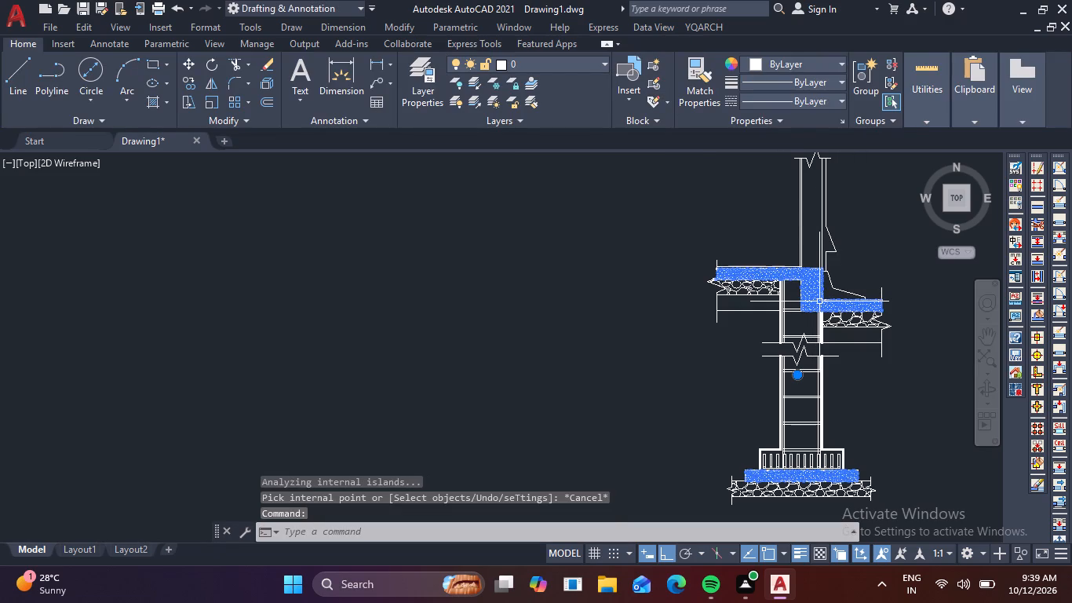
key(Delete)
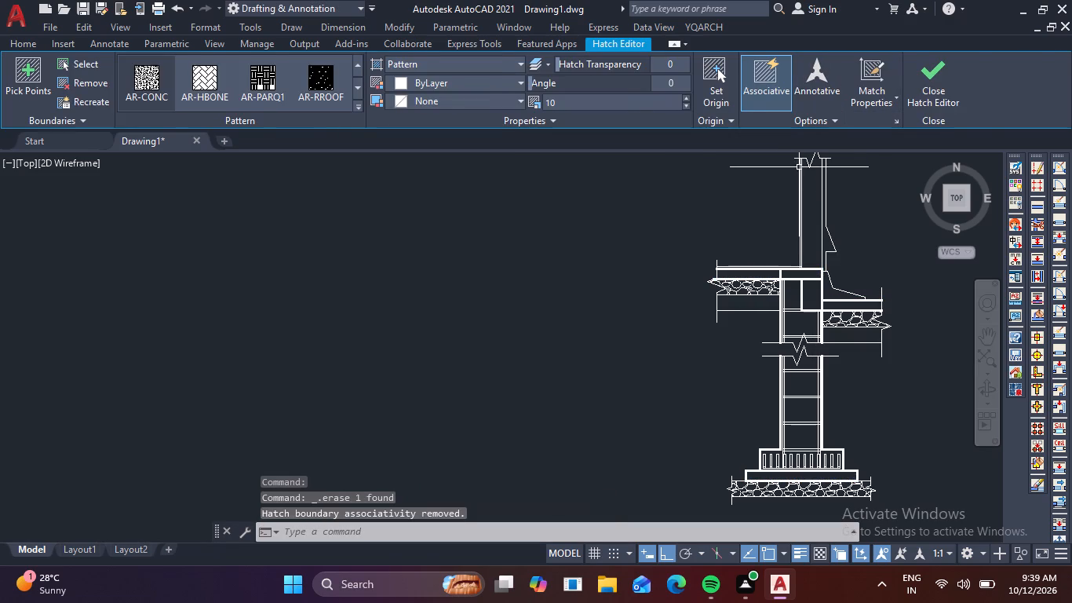
Apply an AR-CONC hatch to only the beam block beneath the upper slab, between the column and the lower slab.
middle_drag(830, 265, 752, 174)
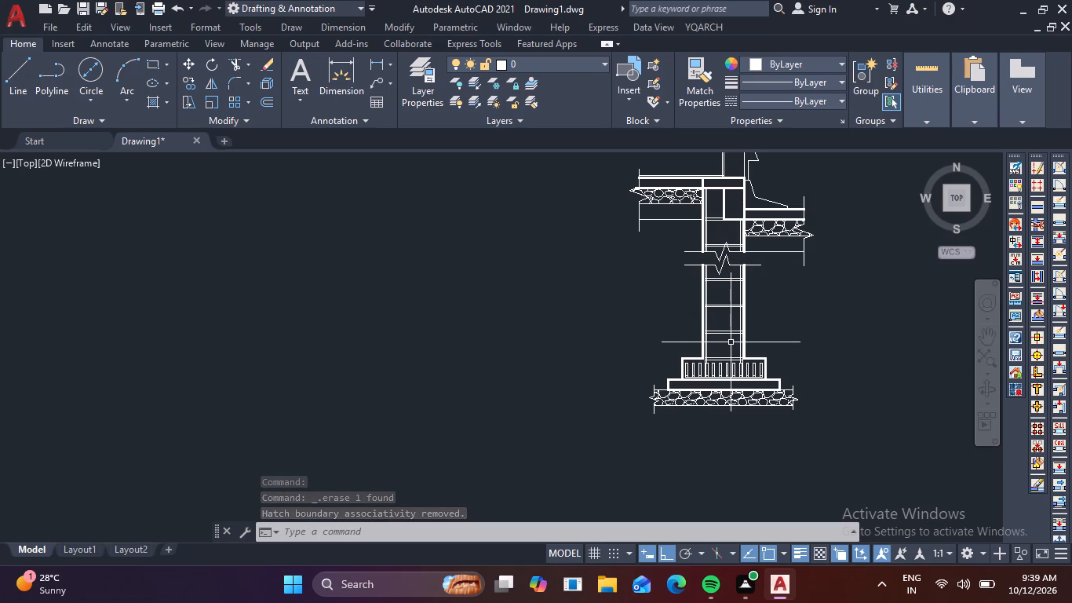
text(h)
key(space)
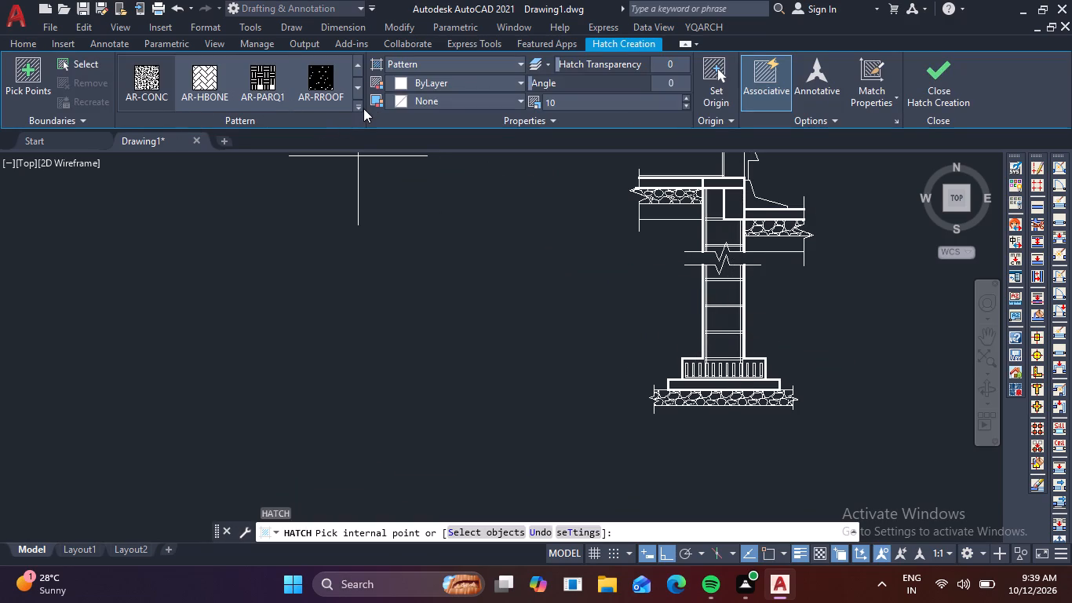
click(146, 80)
scroll(704, 185, up, 2)
click(754, 218)
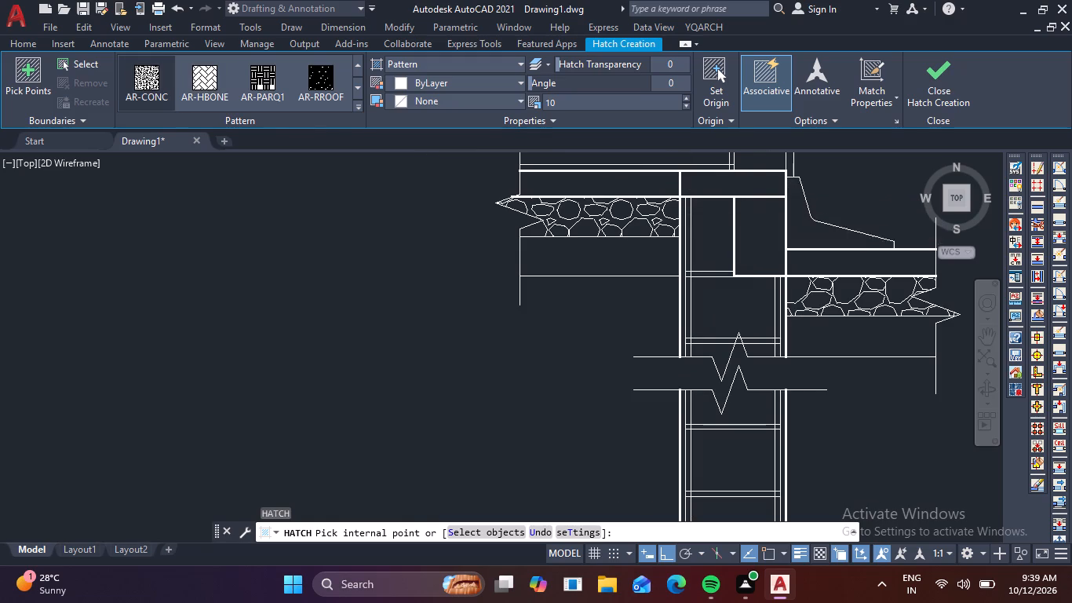
click(949, 86)
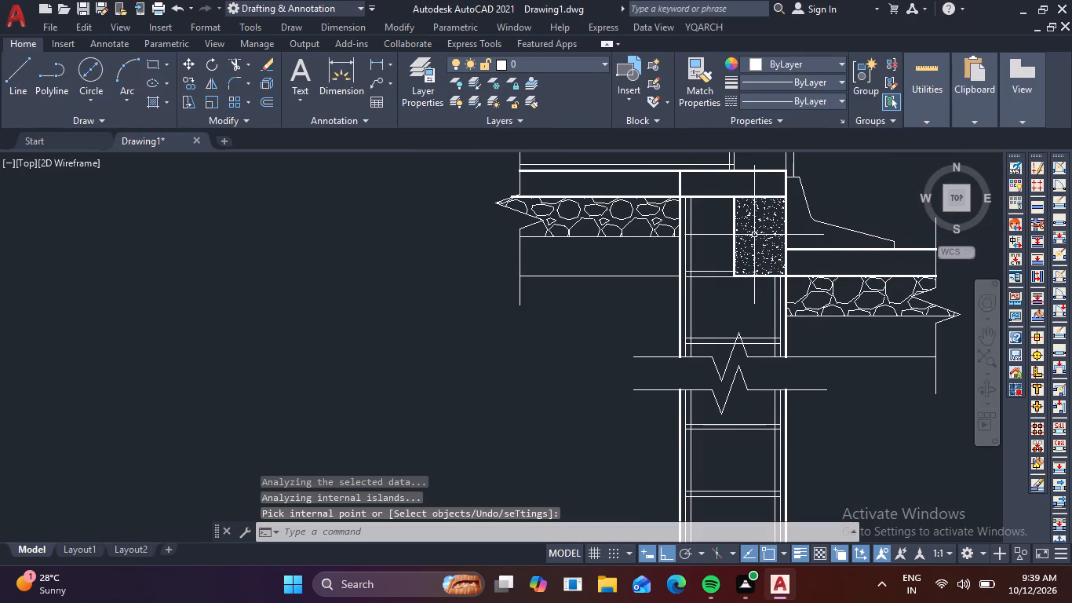
key(Escape)
Trim the vertical line that divides the upper slab above the column's outer face.
text(tr)
key(space)
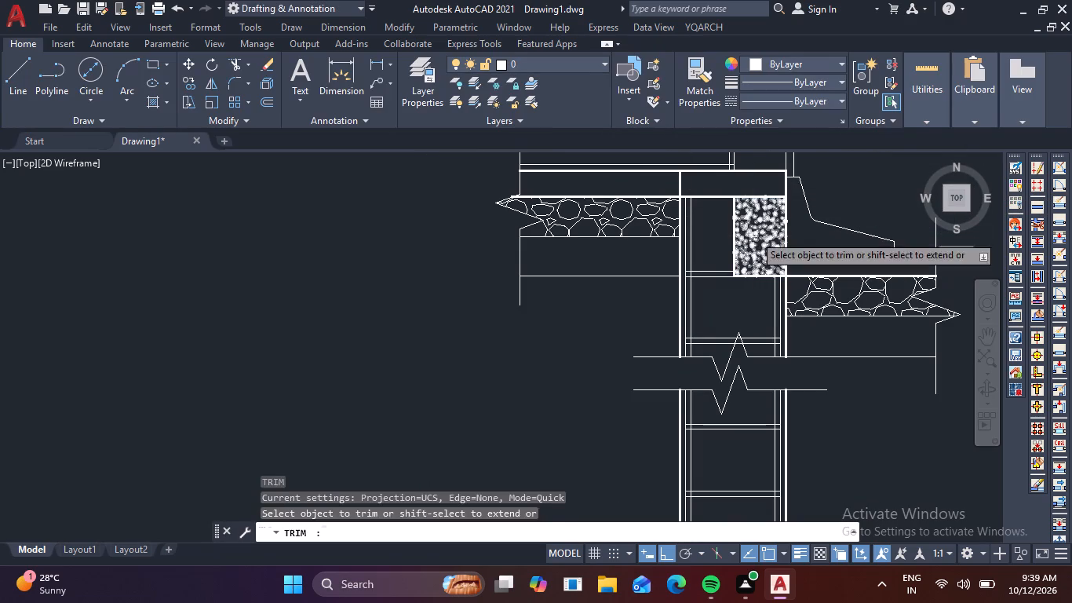
click(679, 182)
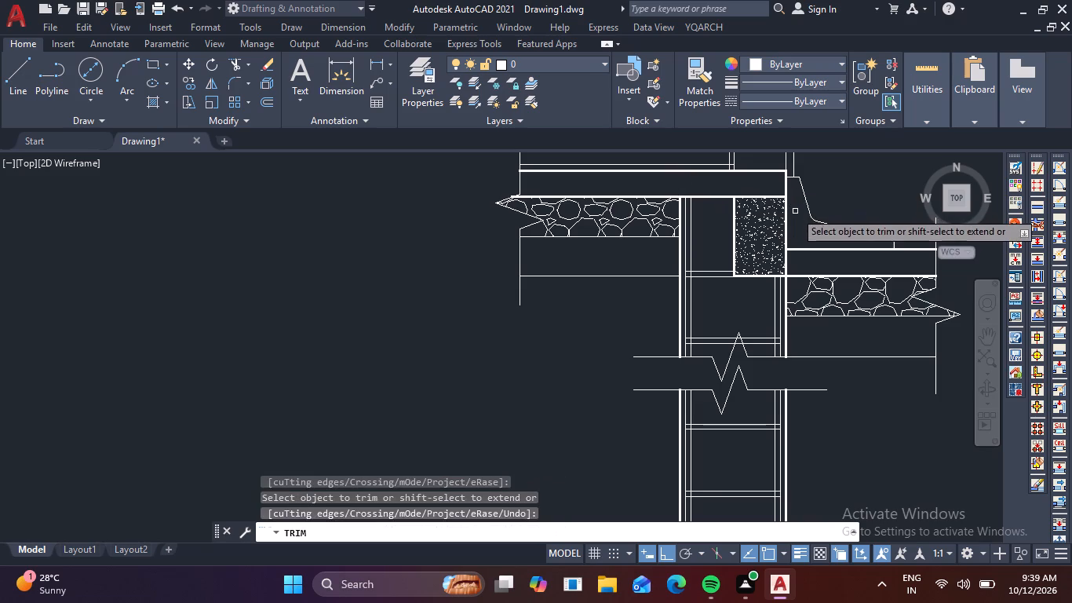
key(Escape)
Apply an AR-SAND hatch to the upper slab, the lower slab and the base slab under the footing.
scroll(796, 215, down, 1)
middle_drag(803, 221, 681, 214)
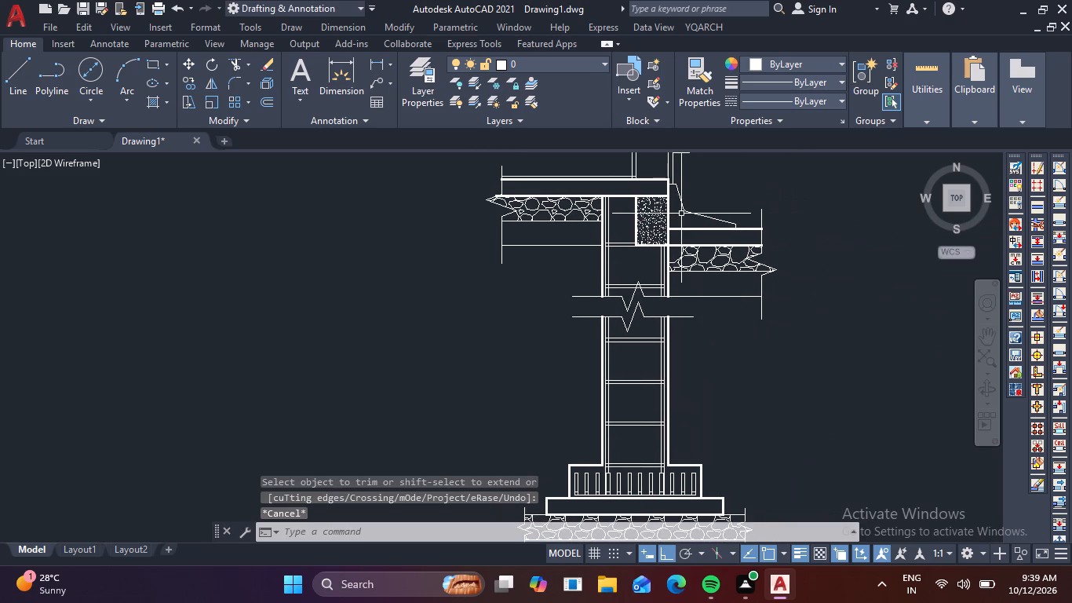
text(h)
key(space)
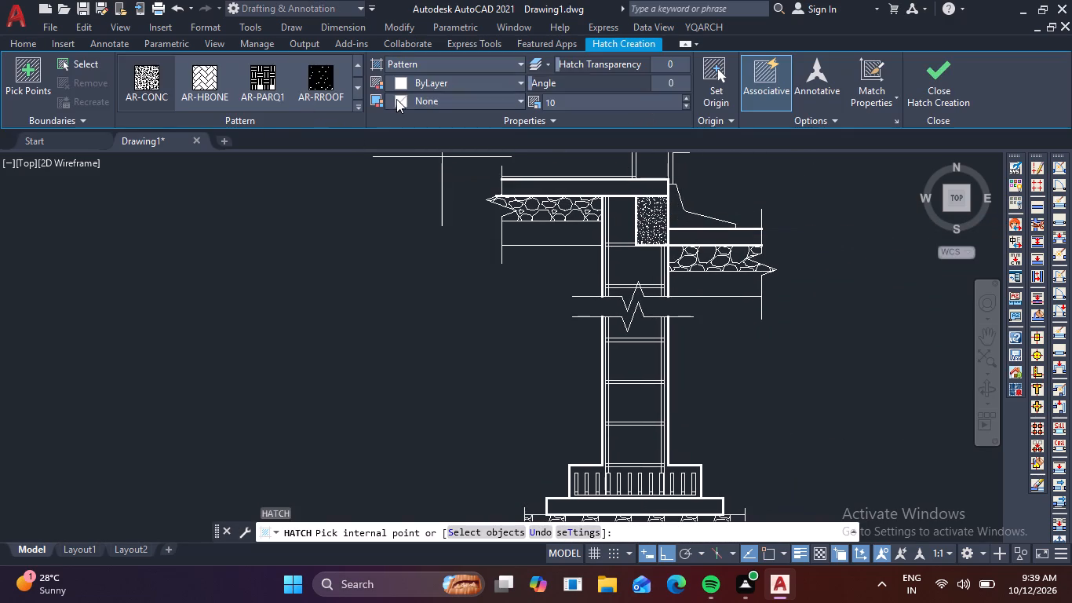
click(361, 104)
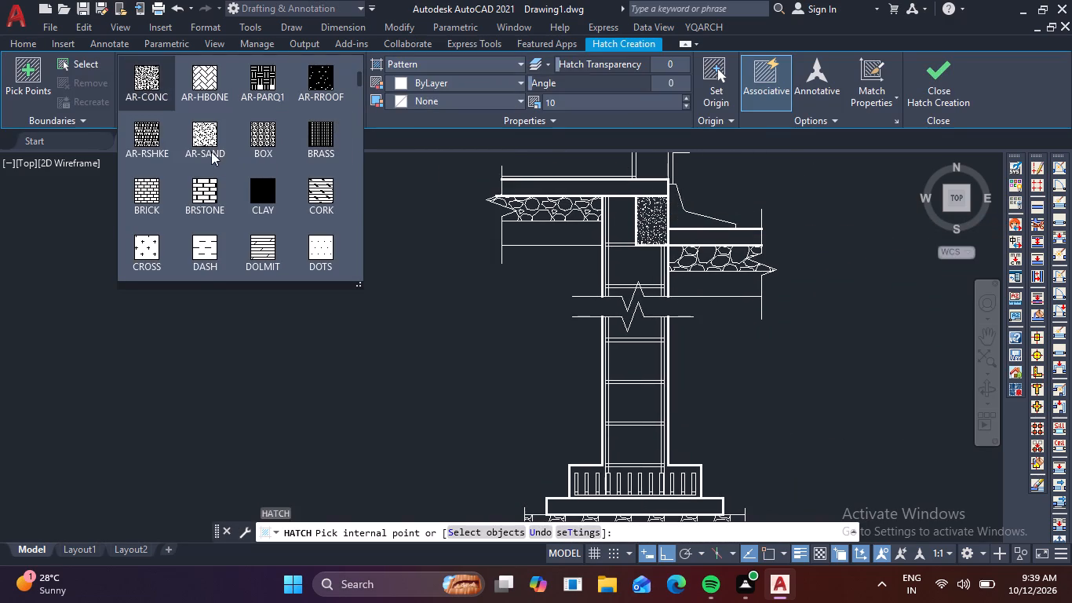
click(206, 146)
click(611, 188)
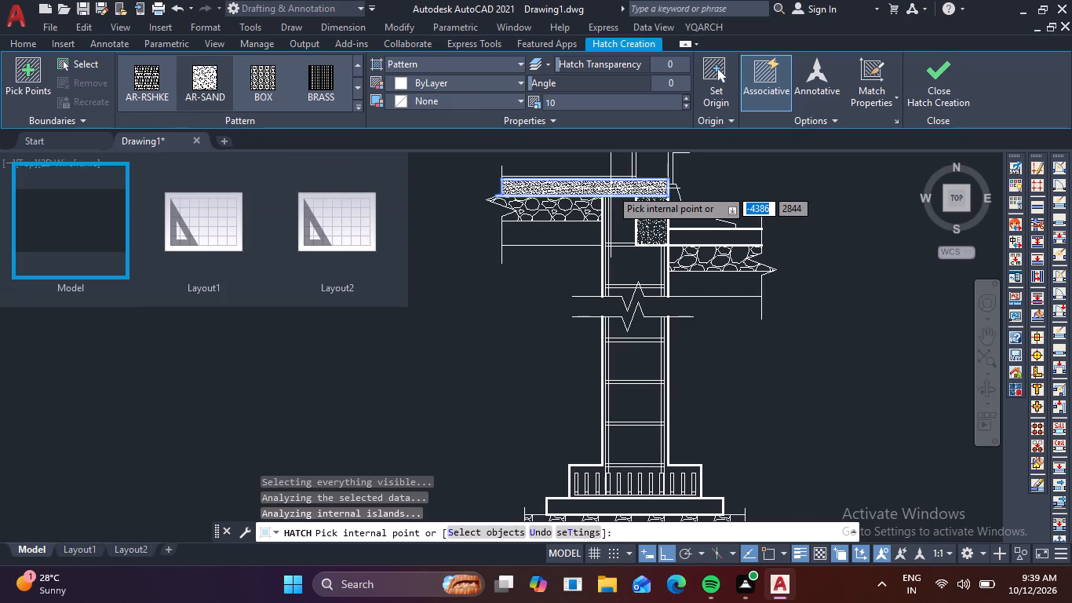
click(718, 238)
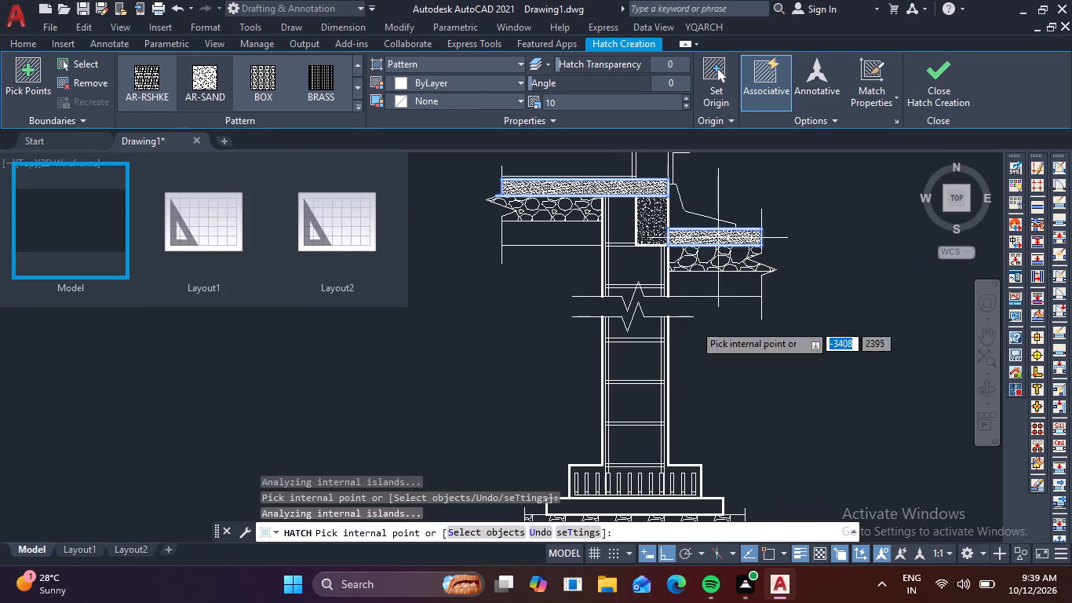
click(657, 506)
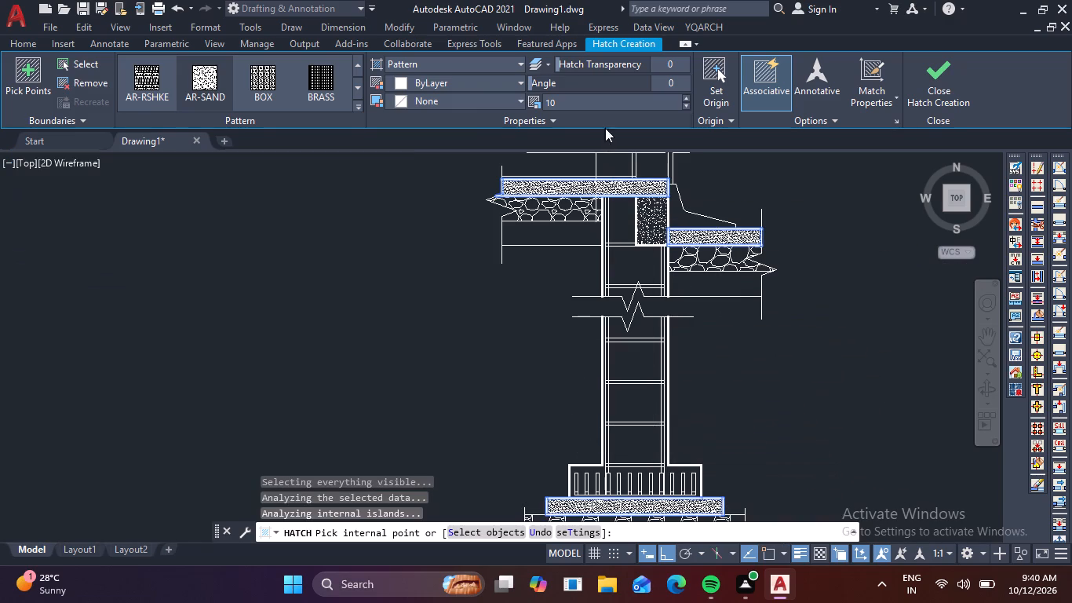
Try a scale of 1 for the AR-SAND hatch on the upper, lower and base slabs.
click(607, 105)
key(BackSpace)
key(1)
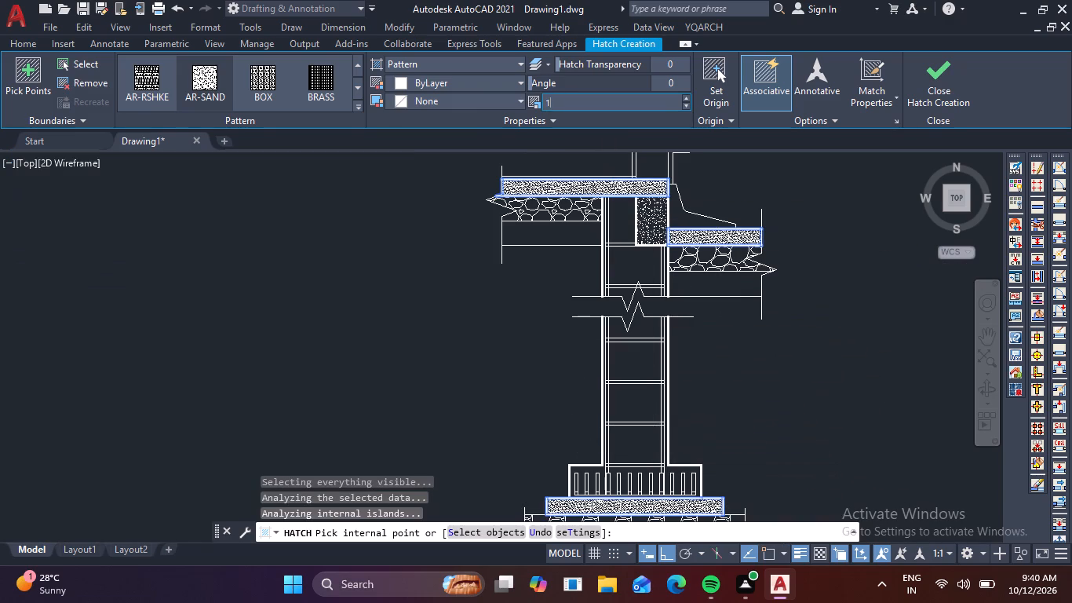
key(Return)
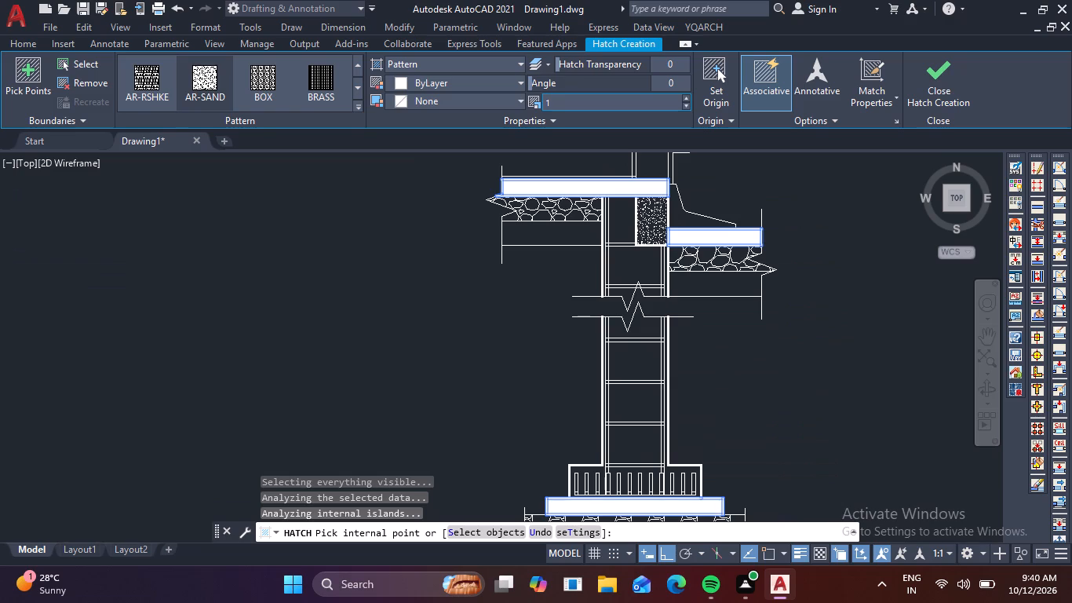
Set the AR-SAND hatch scale on the upper, lower and base slabs to 50 and finish the hatch.
click(607, 105)
text(50)
key(Return)
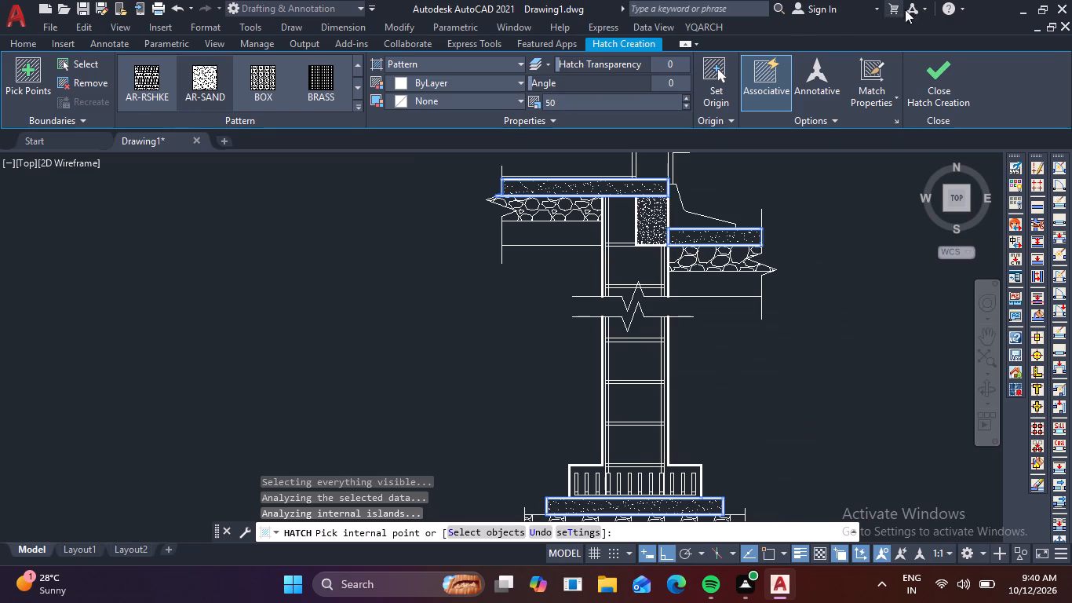
click(932, 97)
Start another hatch and look through the pattern library, including the ANSI, AR, ISO, JIS and custom patterns, for a suitable one.
scroll(730, 244, down, 1)
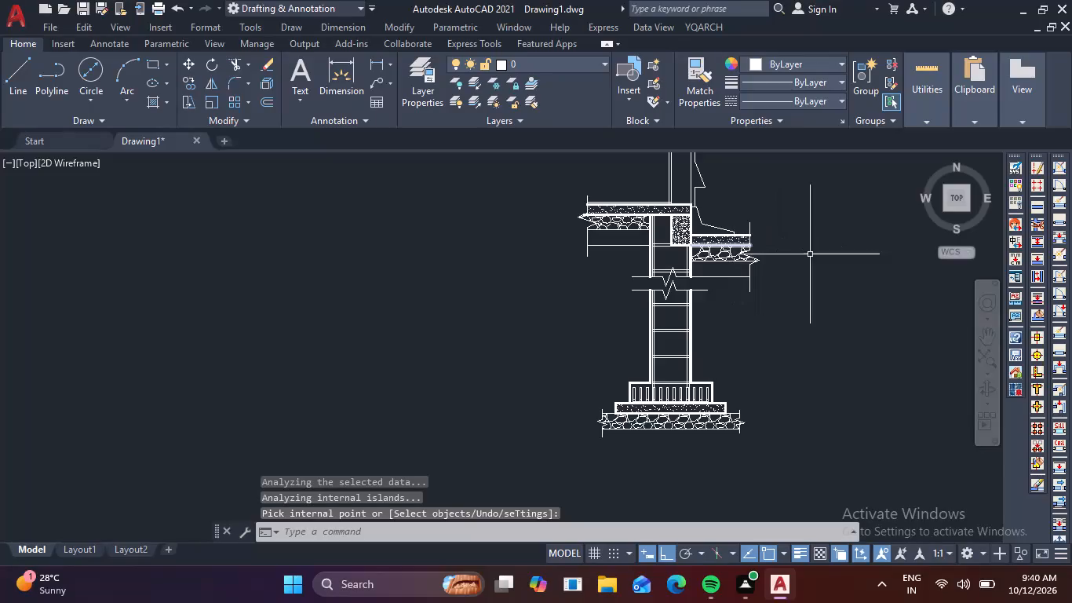
middle_drag(815, 256, 714, 198)
middle_drag(714, 198, 709, 227)
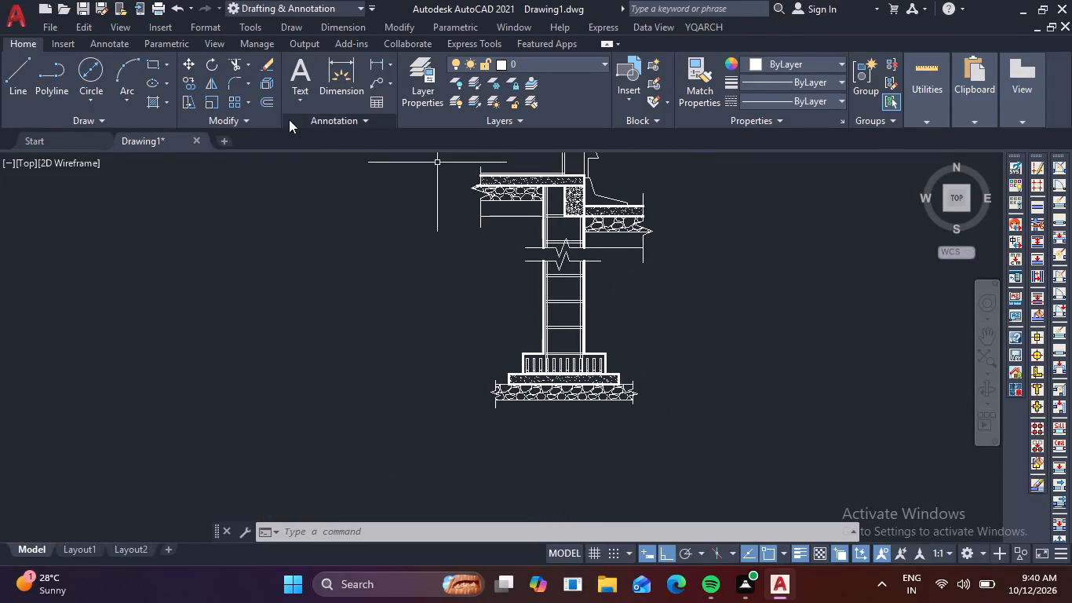
text(h)
key(space)
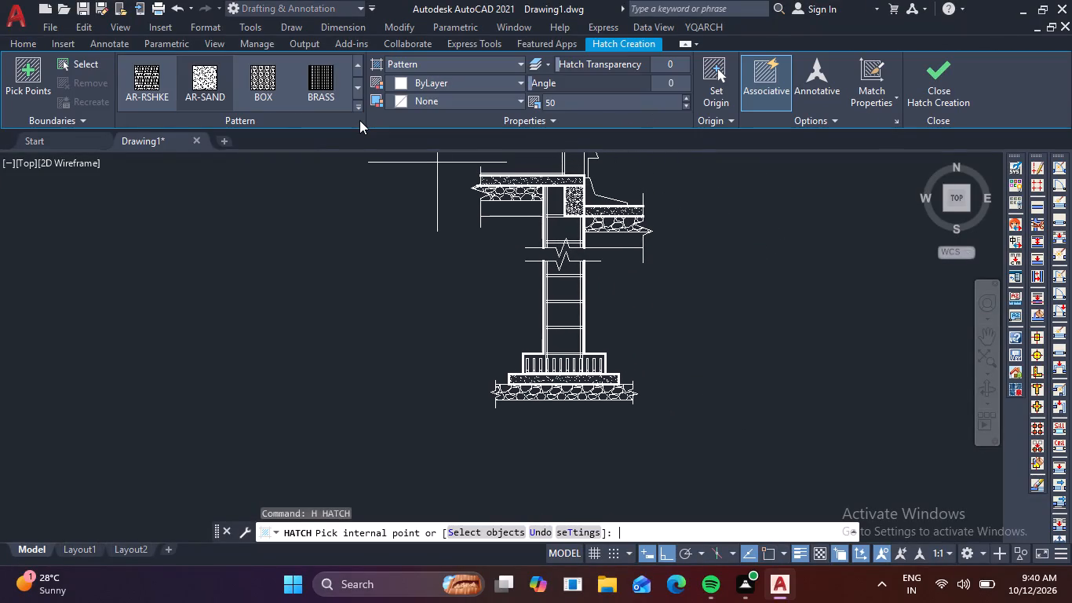
click(362, 104)
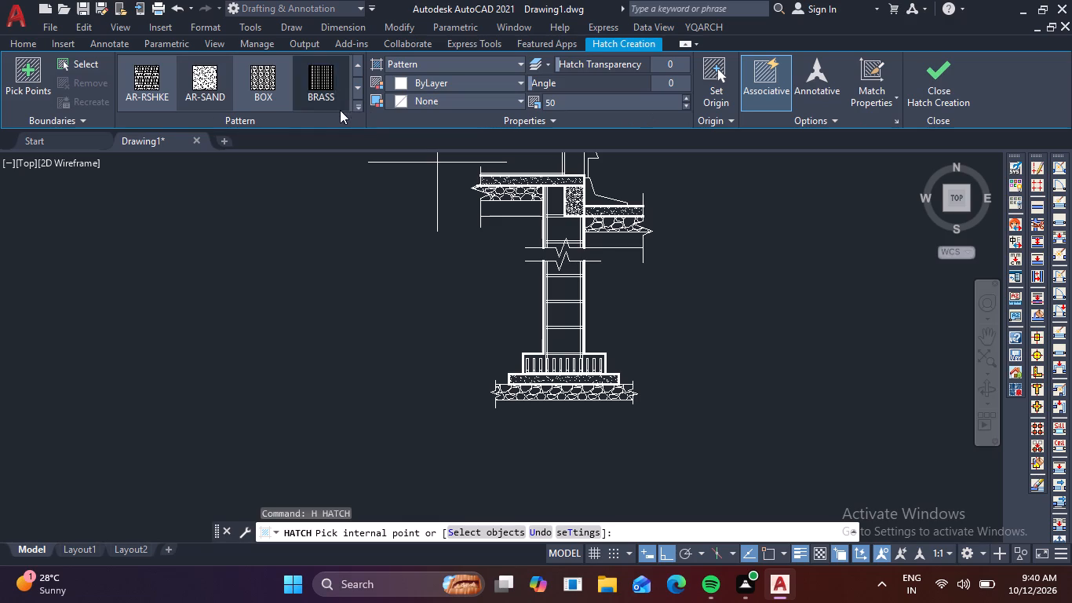
click(363, 103)
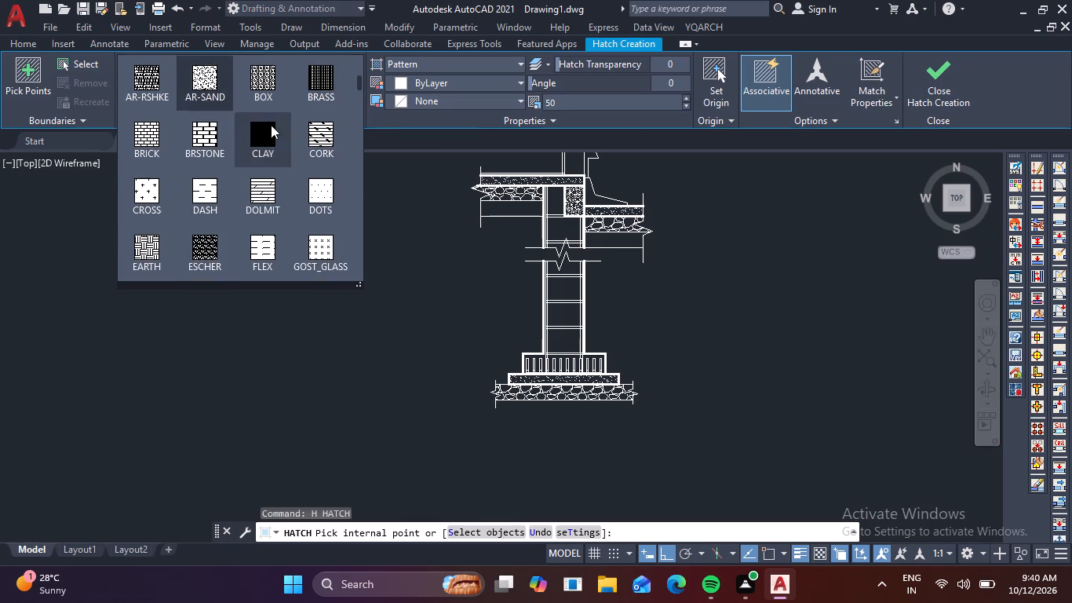
scroll(269, 125, up, 8)
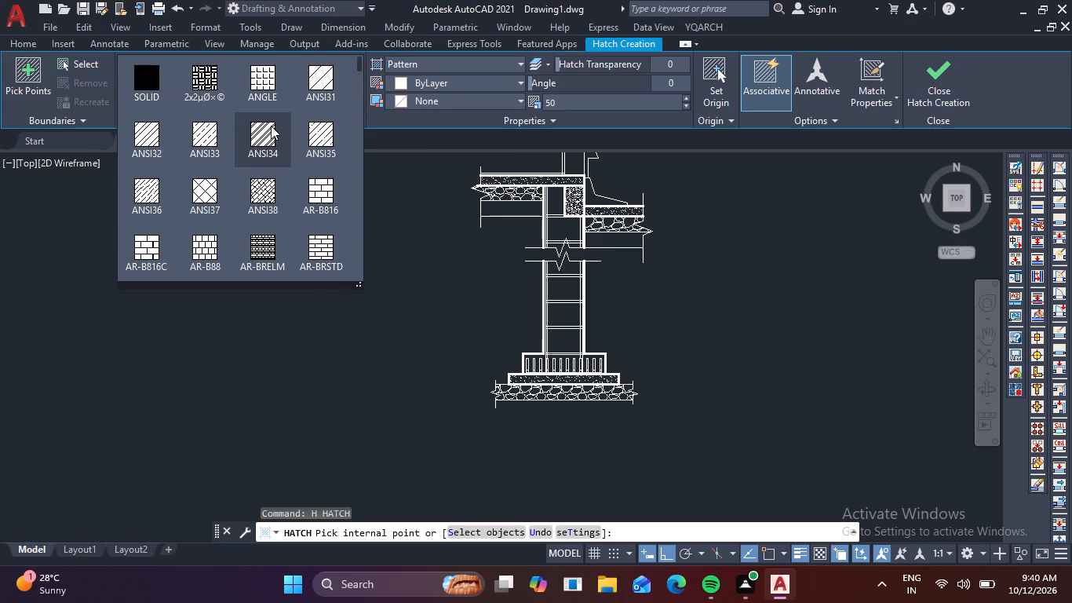
scroll(271, 126, up, 2)
scroll(263, 129, down, 1)
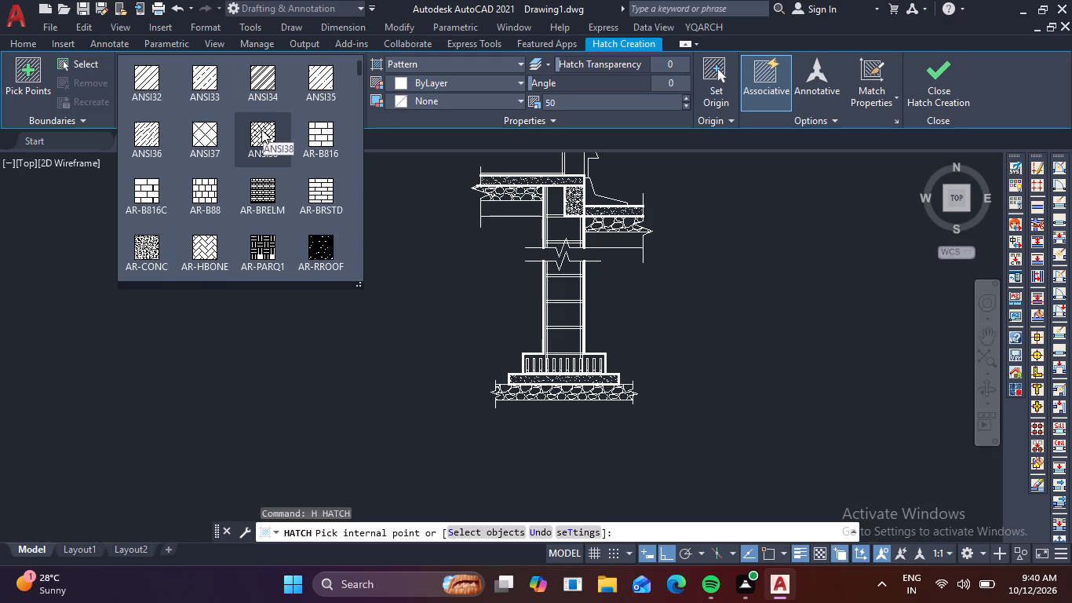
scroll(261, 130, down, 1)
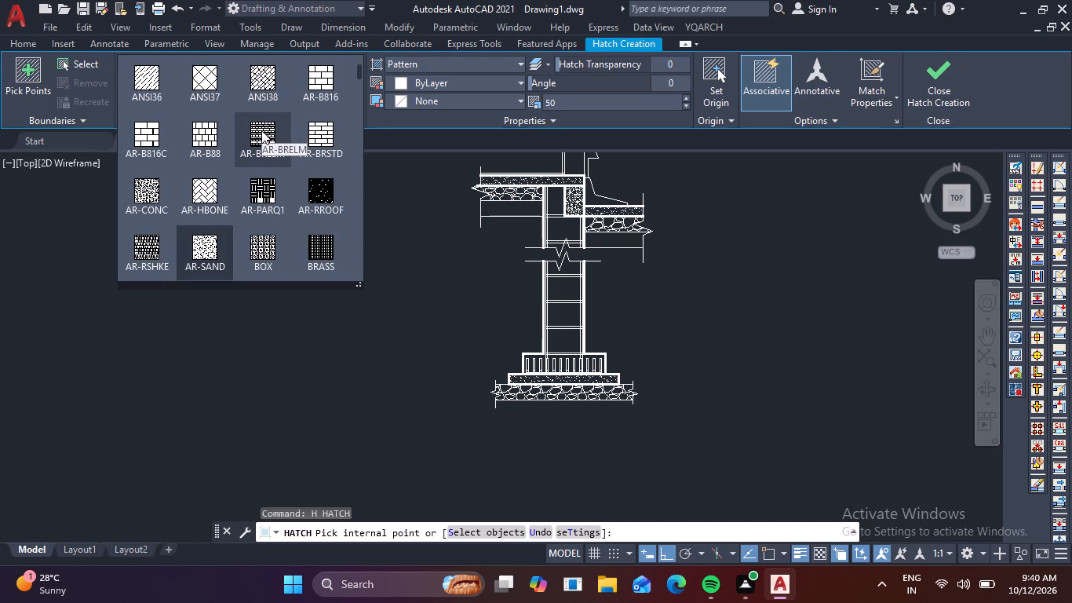
scroll(261, 130, down, 3)
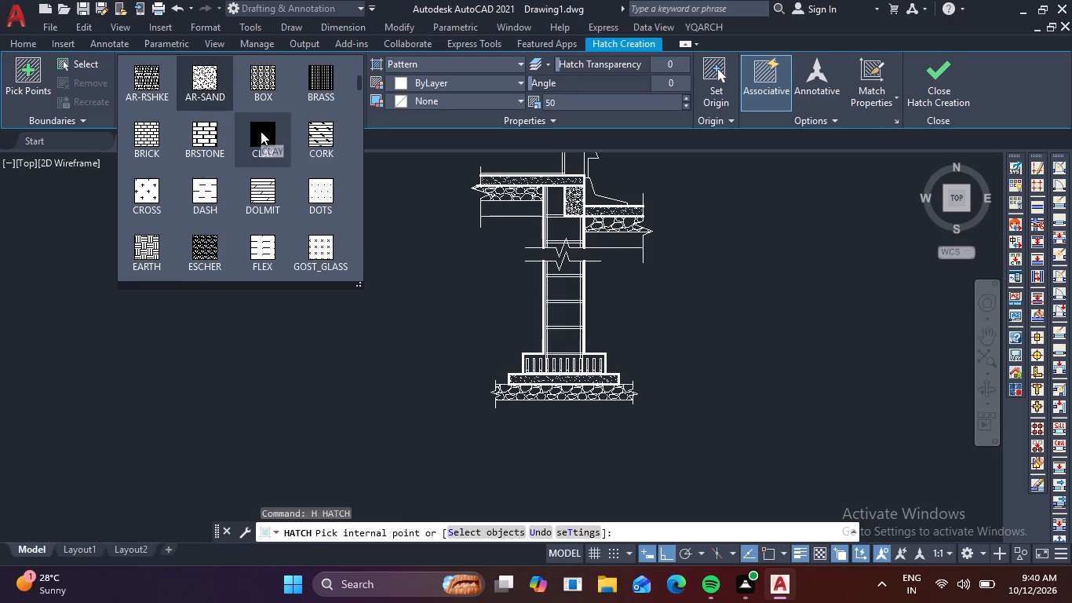
scroll(259, 132, down, 3)
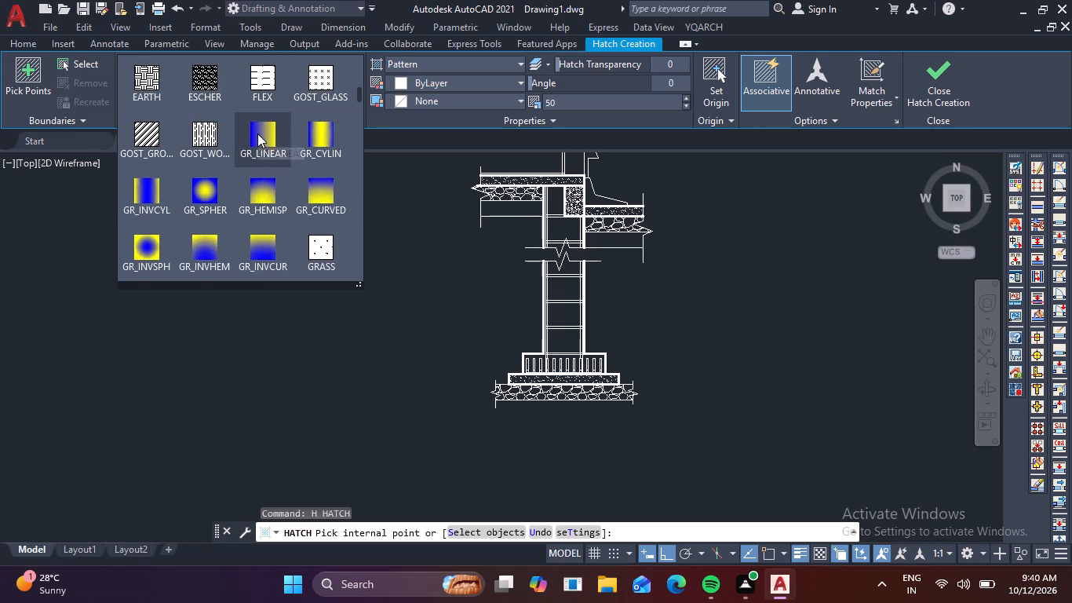
scroll(257, 133, down, 3)
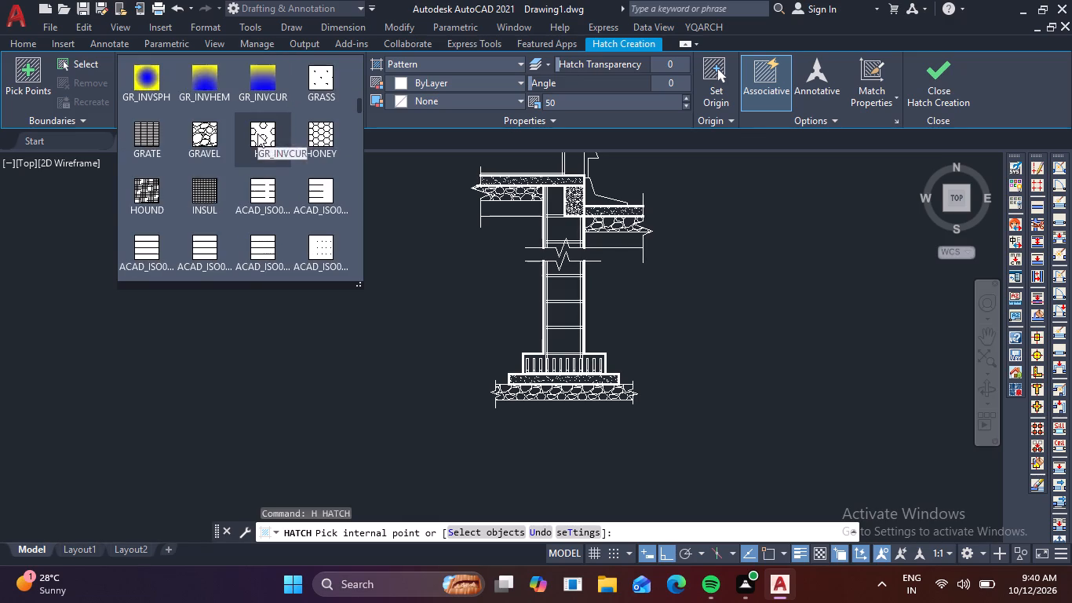
scroll(257, 133, down, 4)
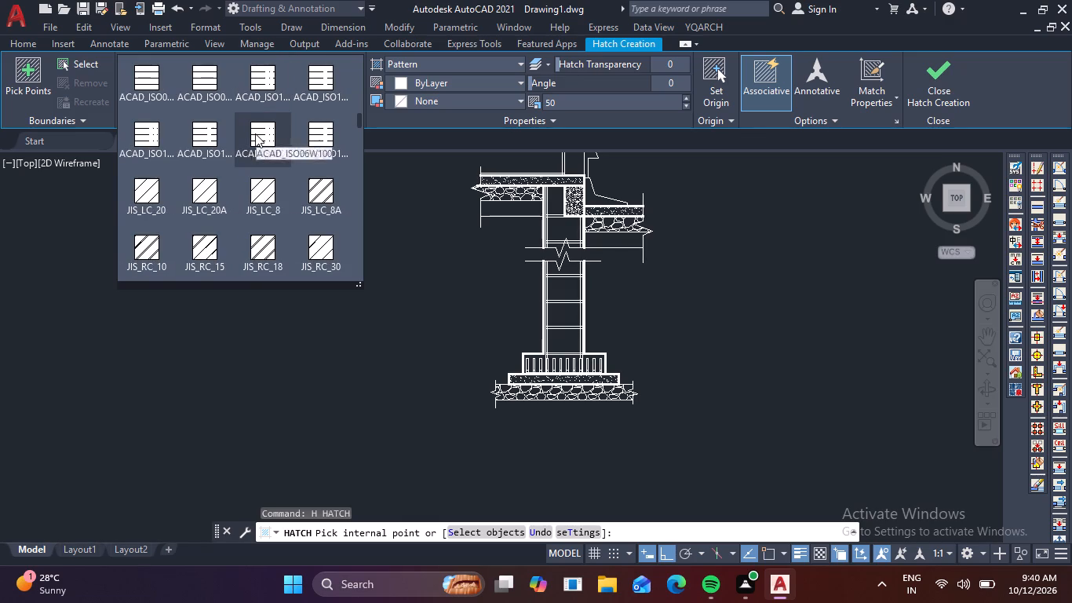
scroll(255, 133, down, 3)
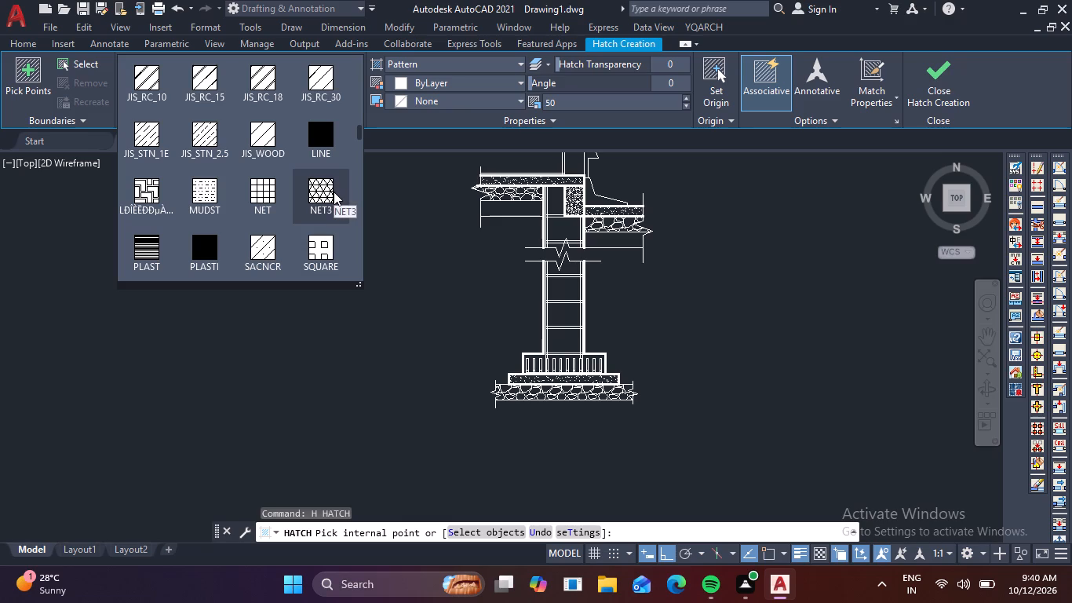
scroll(316, 206, down, 2)
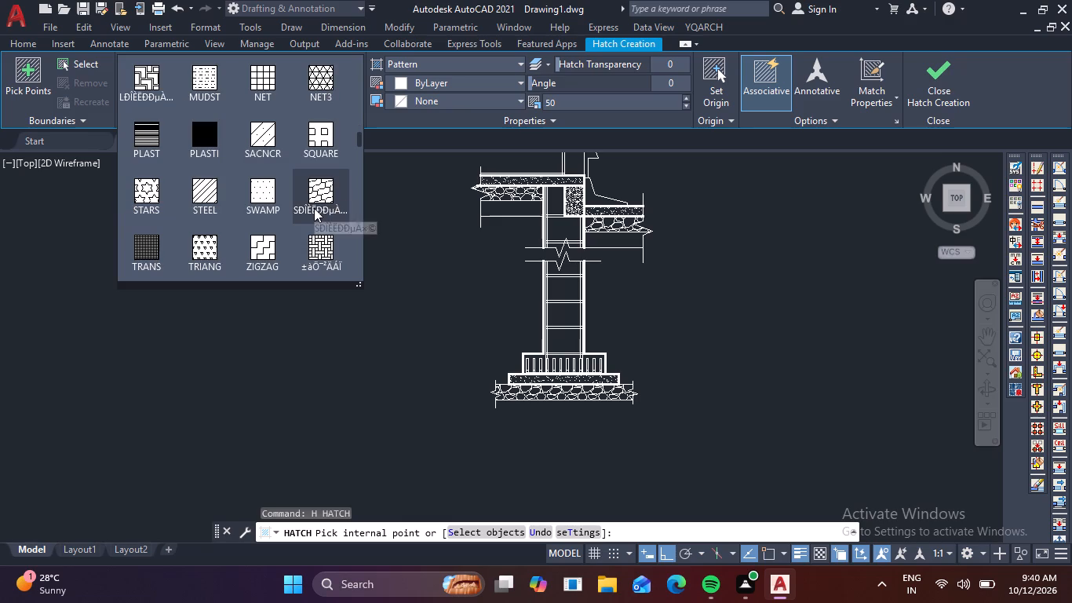
scroll(312, 208, down, 1)
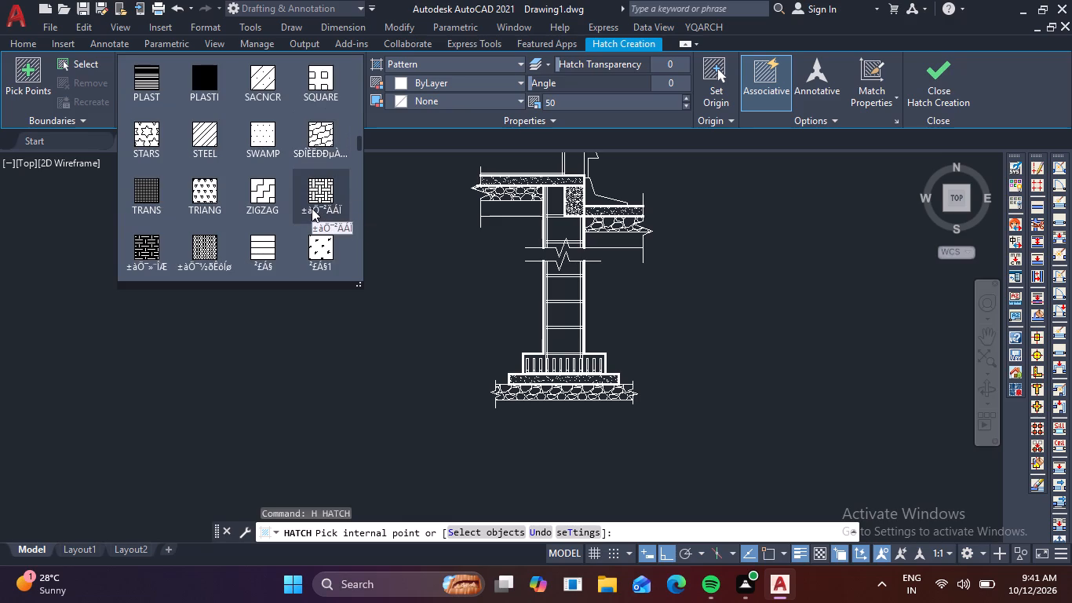
scroll(312, 208, down, 4)
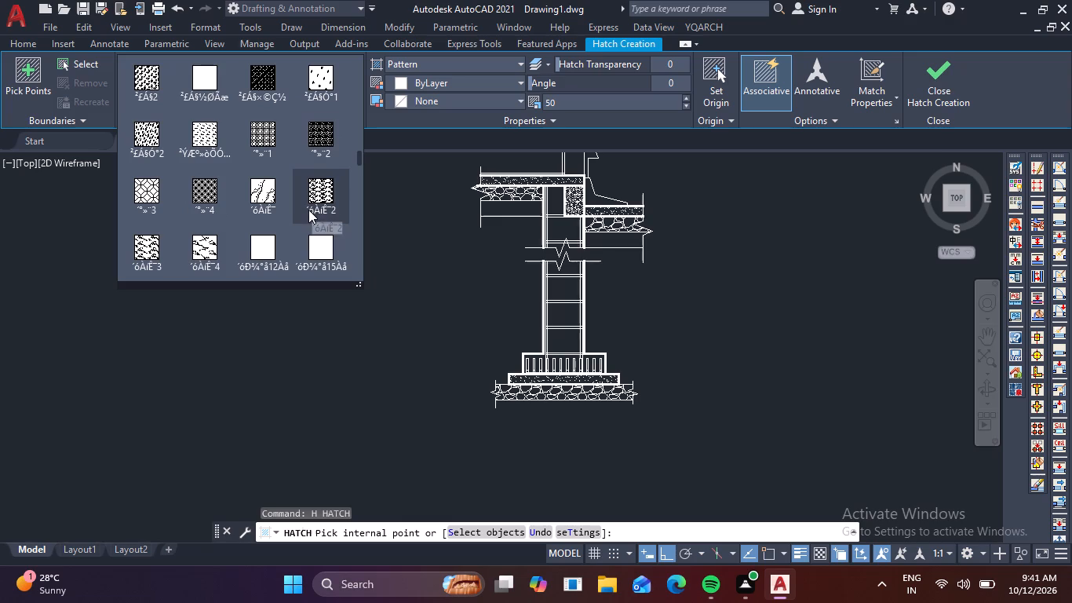
scroll(308, 210, down, 2)
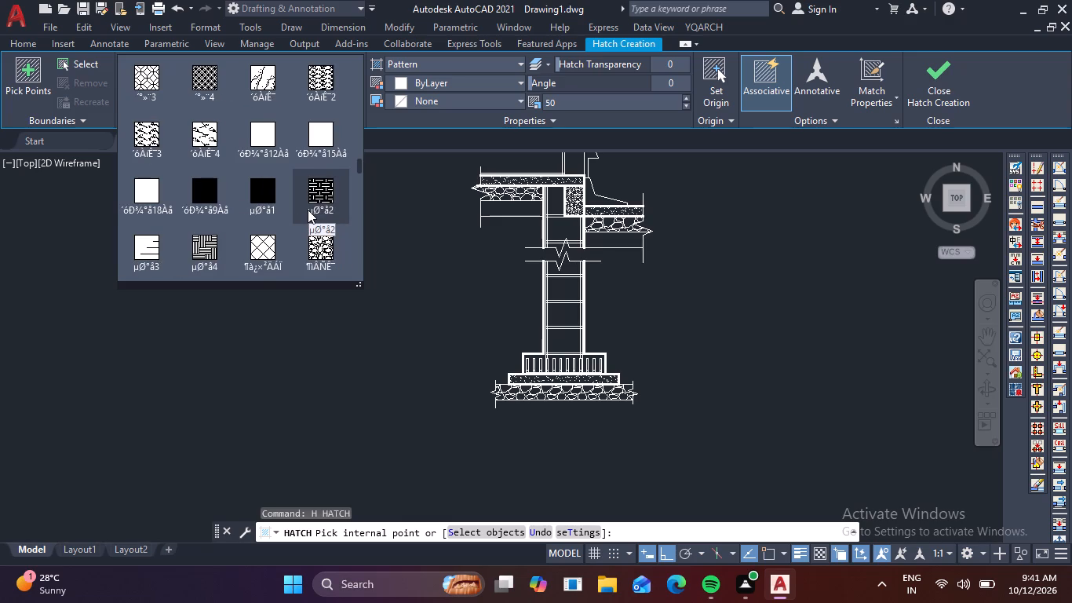
scroll(308, 210, down, 2)
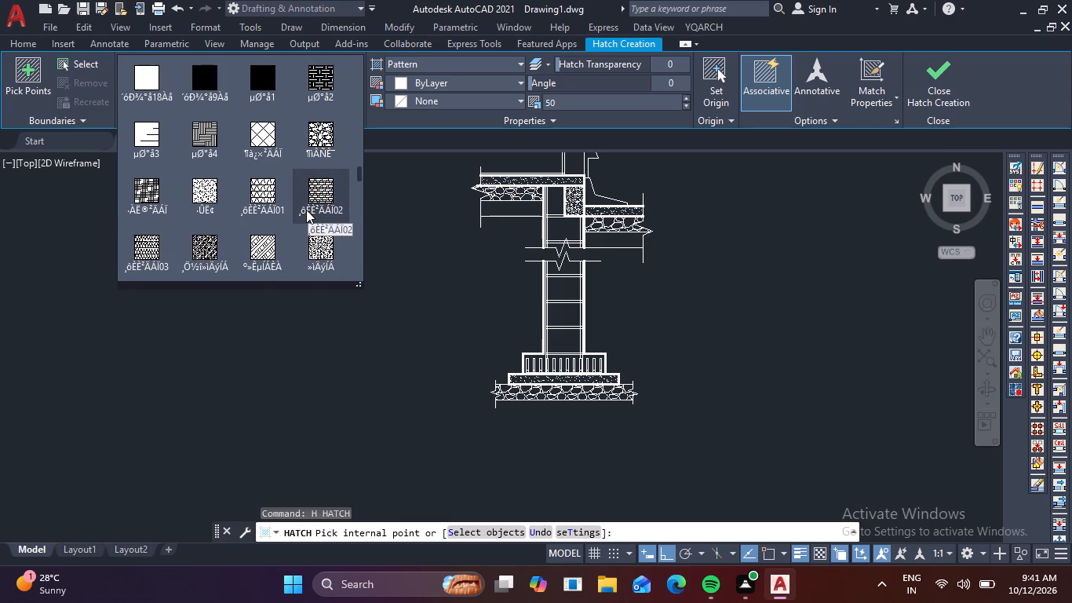
scroll(306, 210, down, 2)
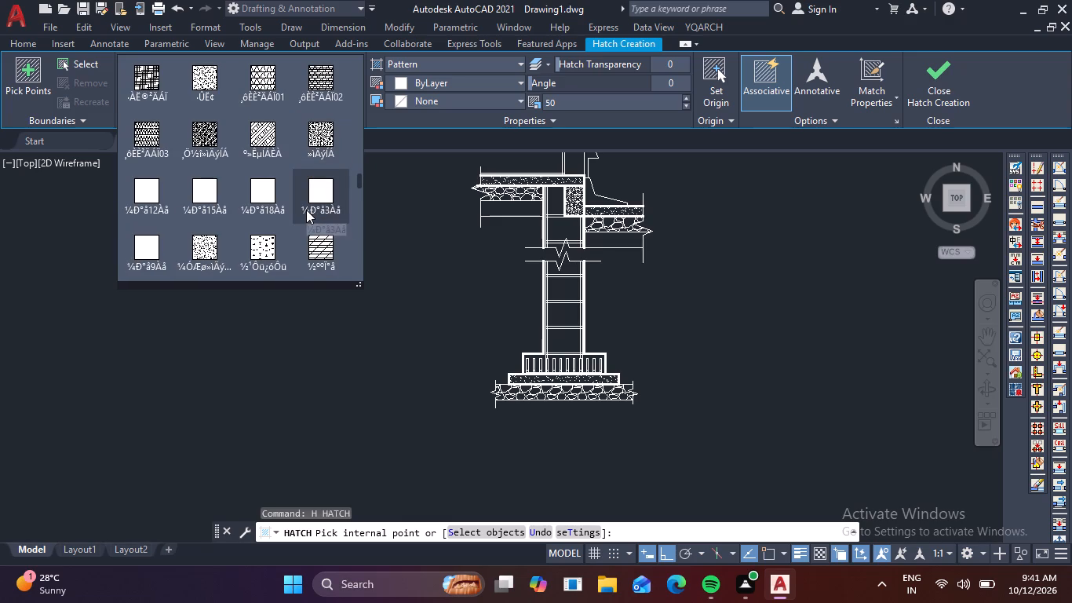
scroll(304, 210, up, 18)
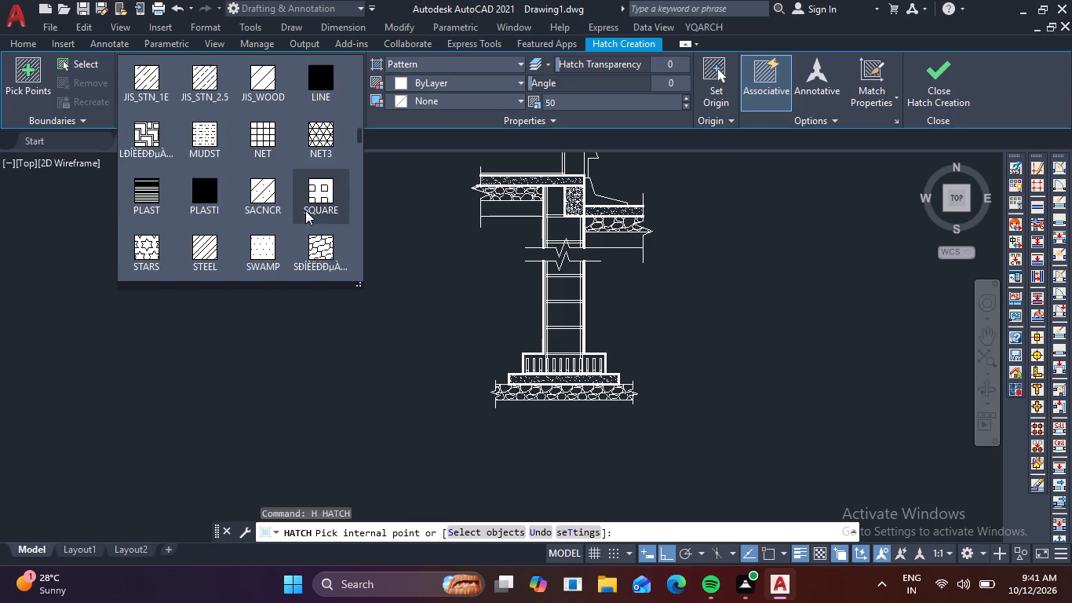
scroll(305, 210, up, 4)
scroll(305, 210, down, 2)
scroll(300, 211, up, 2)
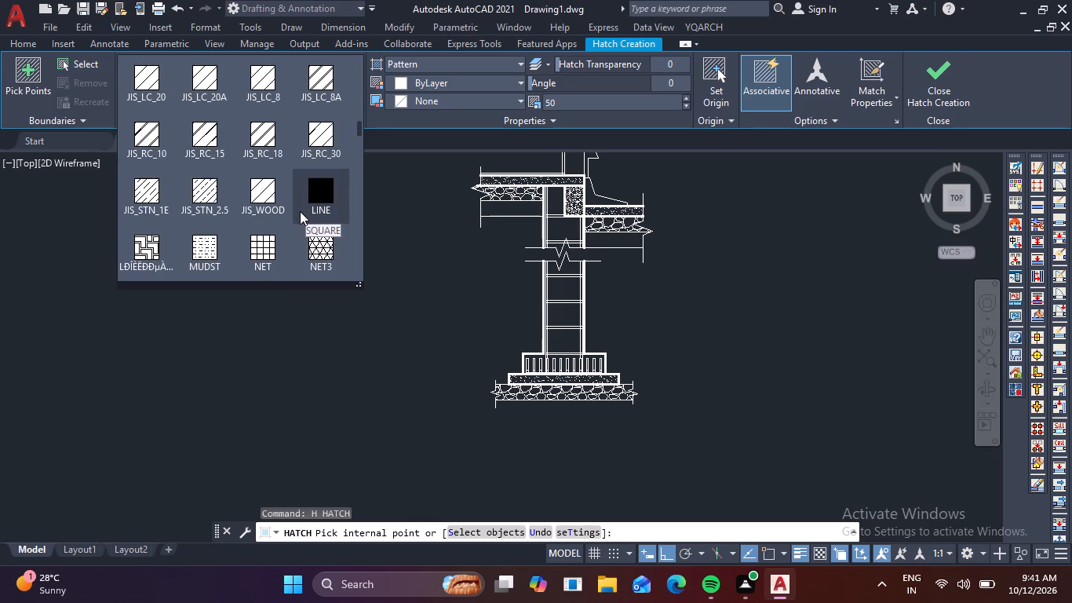
scroll(300, 211, up, 1)
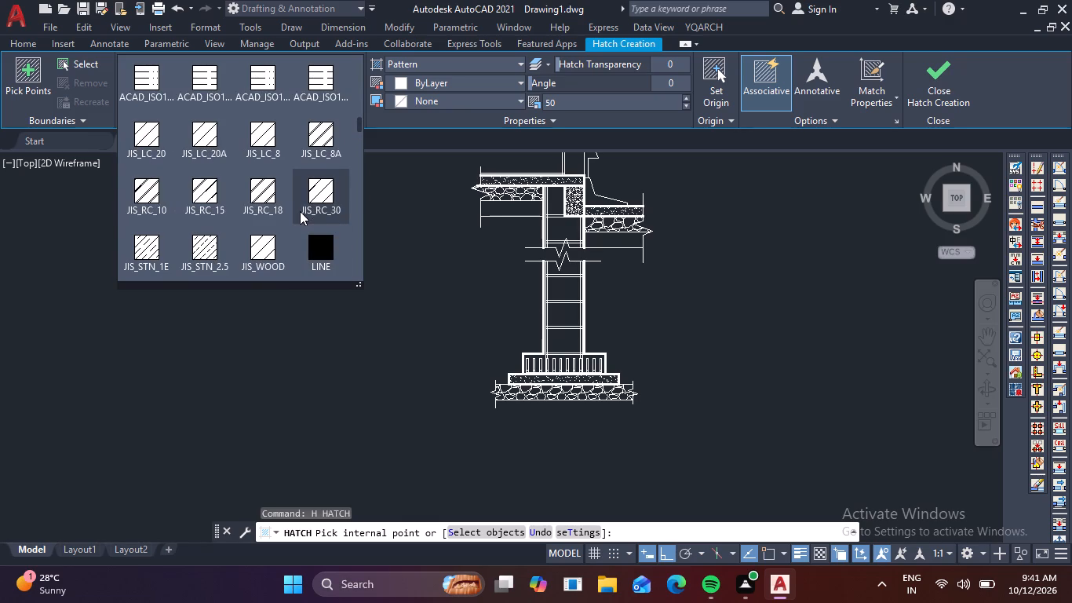
scroll(300, 211, up, 7)
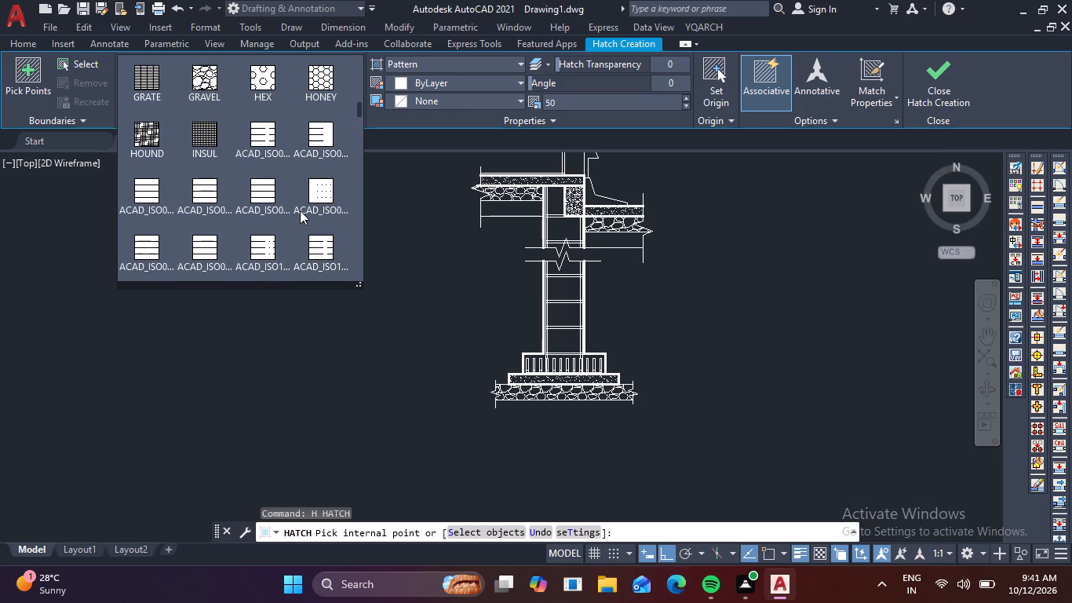
scroll(299, 210, up, 5)
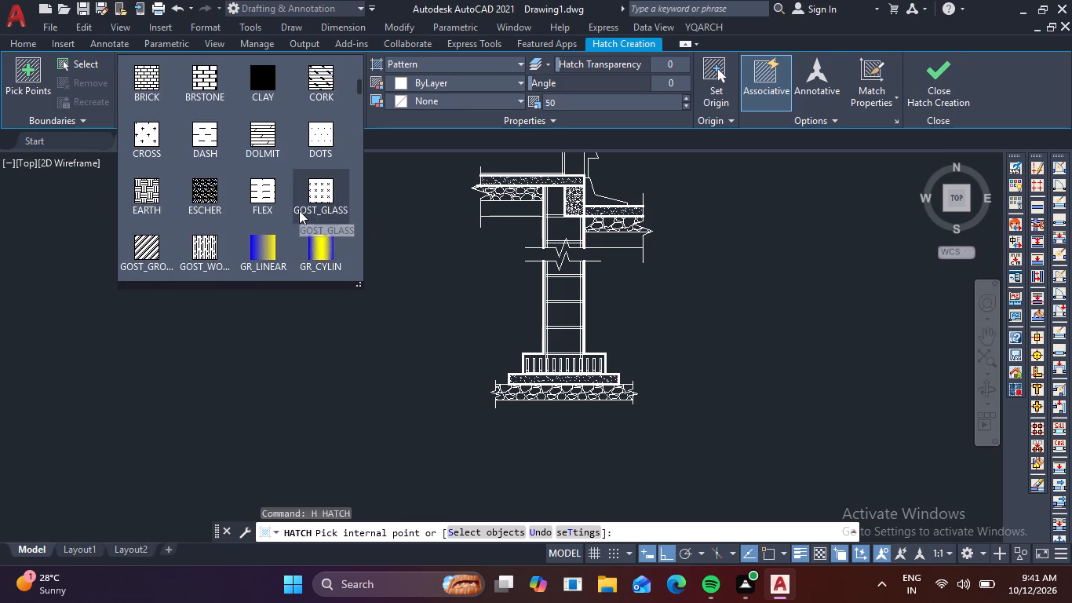
scroll(299, 210, down, 4)
scroll(299, 210, up, 6)
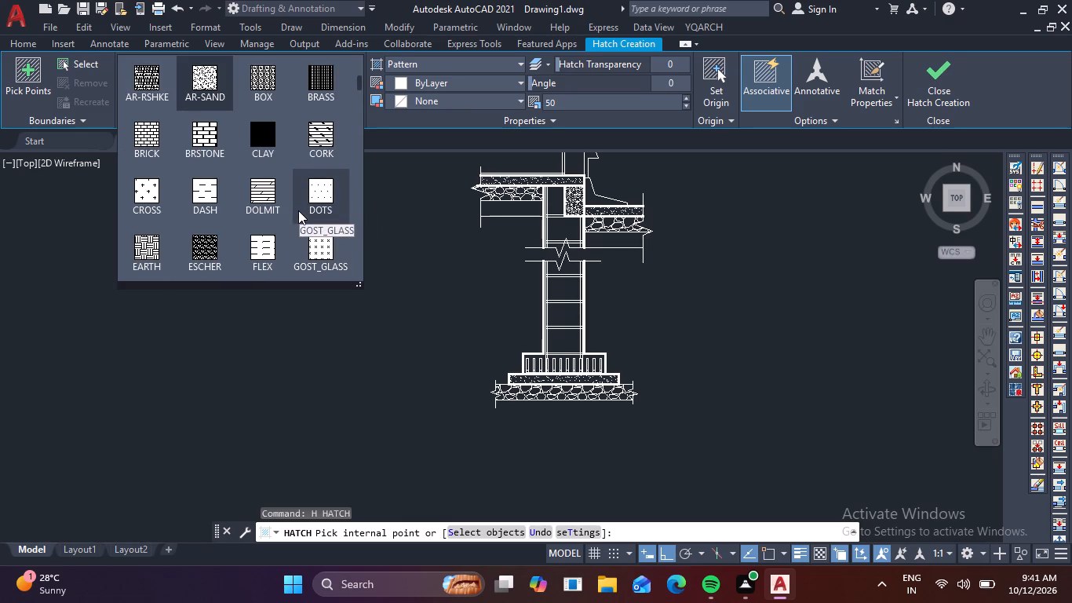
scroll(298, 210, up, 2)
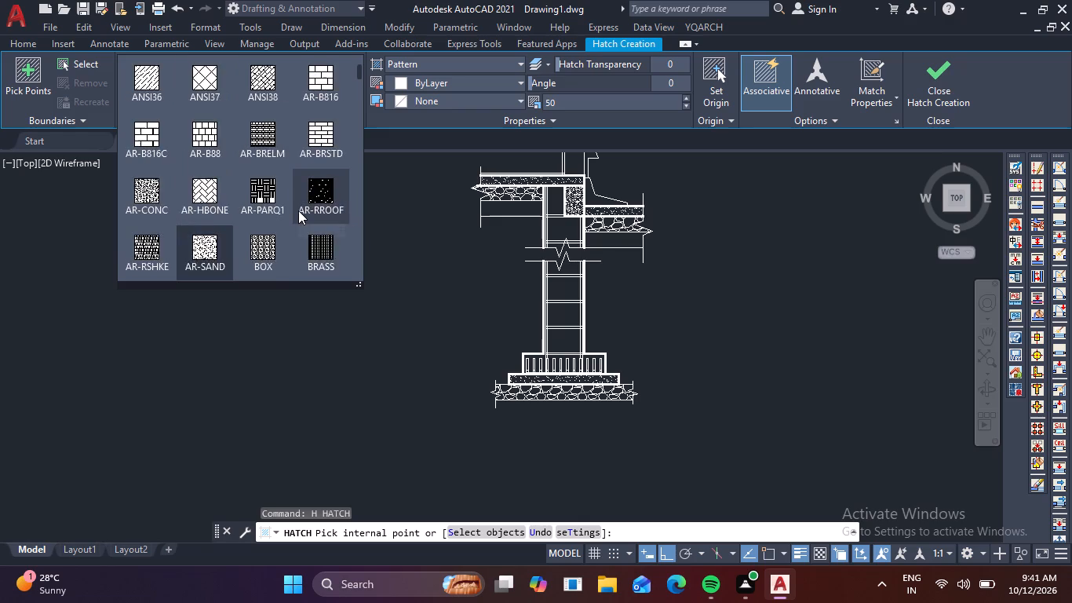
scroll(298, 210, up, 3)
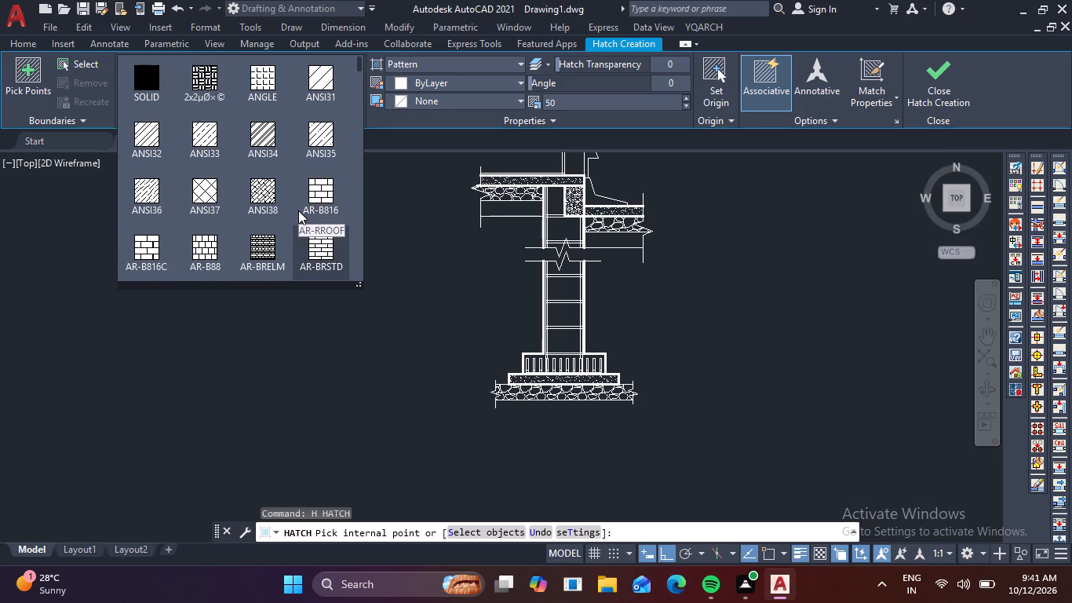
scroll(298, 210, down, 16)
scroll(298, 210, down, 11)
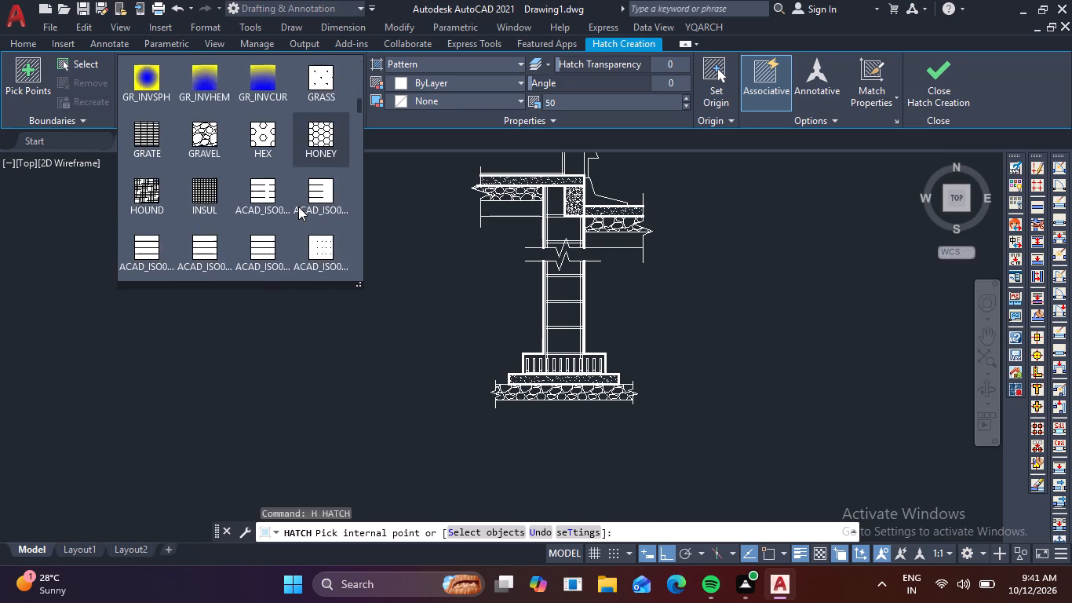
Hatch the bands beneath the upper and lower stone layers with the custom diamond crosshatch pattern at scale 50.
scroll(298, 206, down, 20)
scroll(298, 206, down, 8)
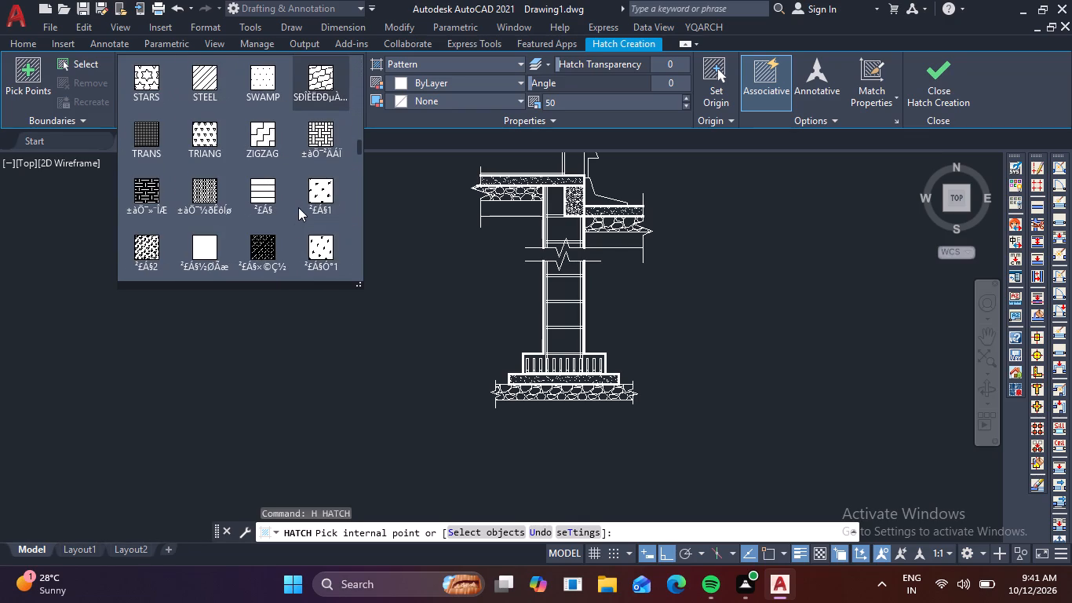
scroll(298, 207, down, 7)
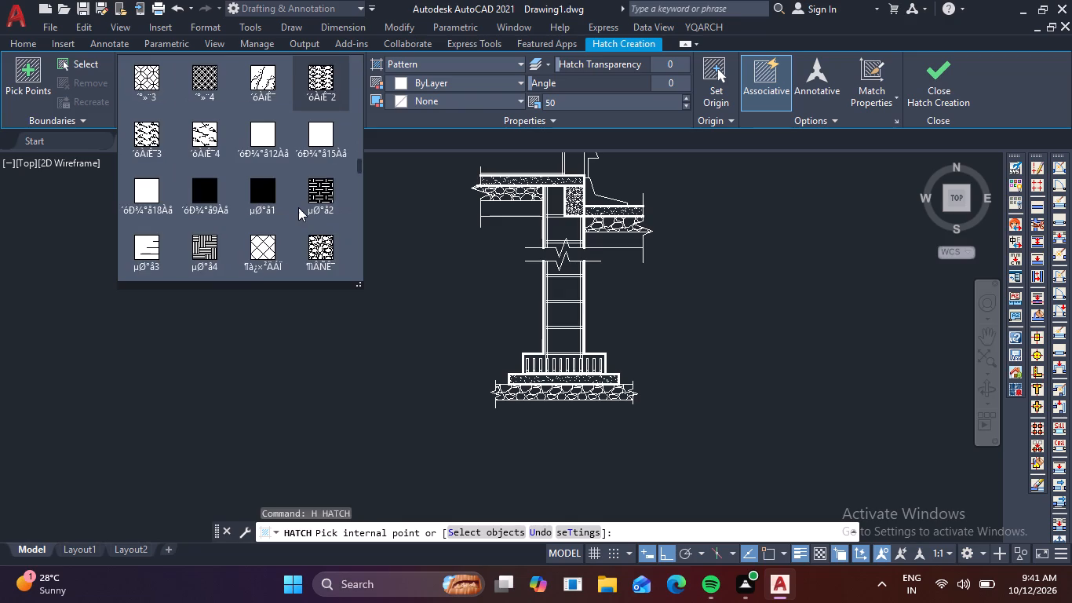
scroll(298, 207, down, 2)
scroll(298, 207, up, 1)
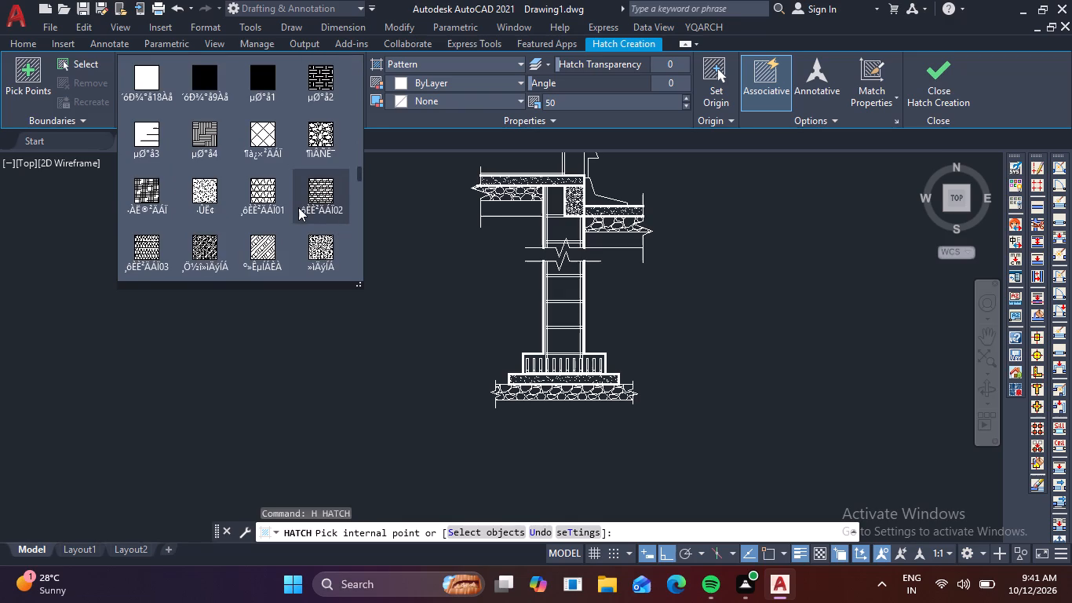
click(264, 144)
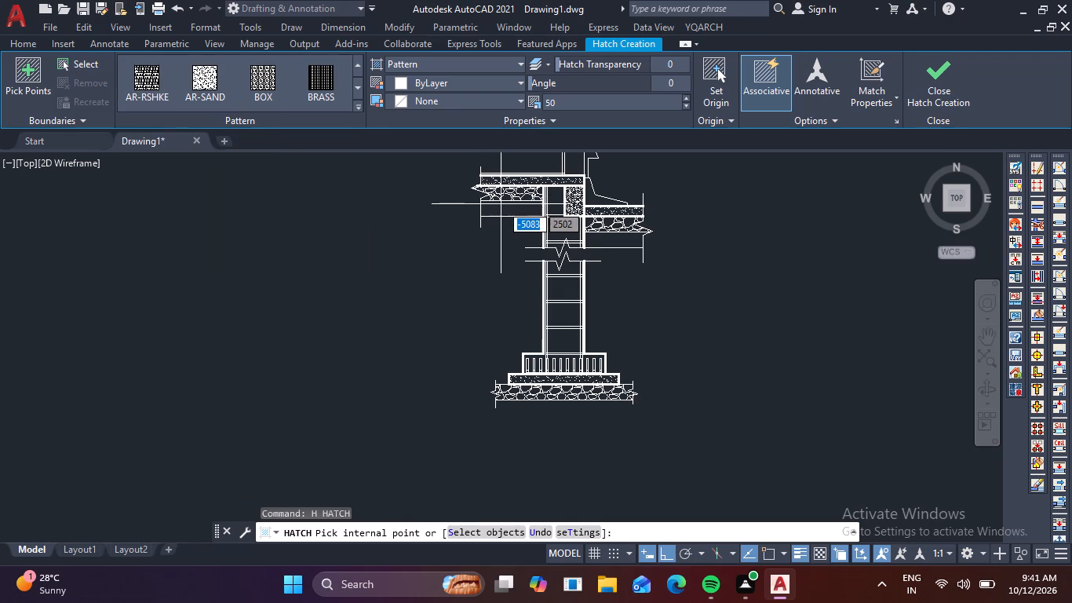
click(505, 211)
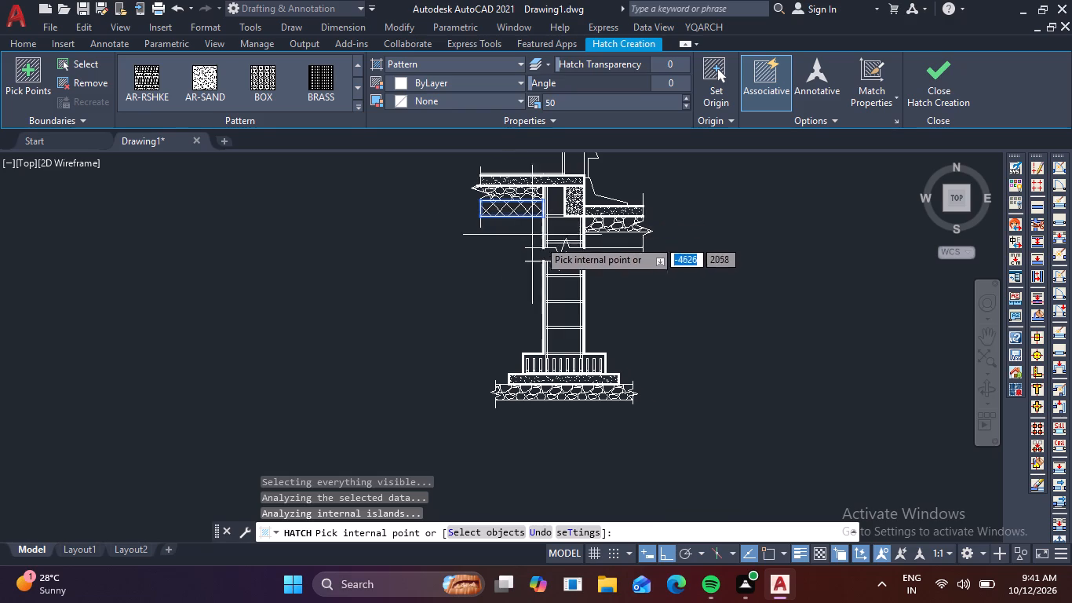
click(598, 239)
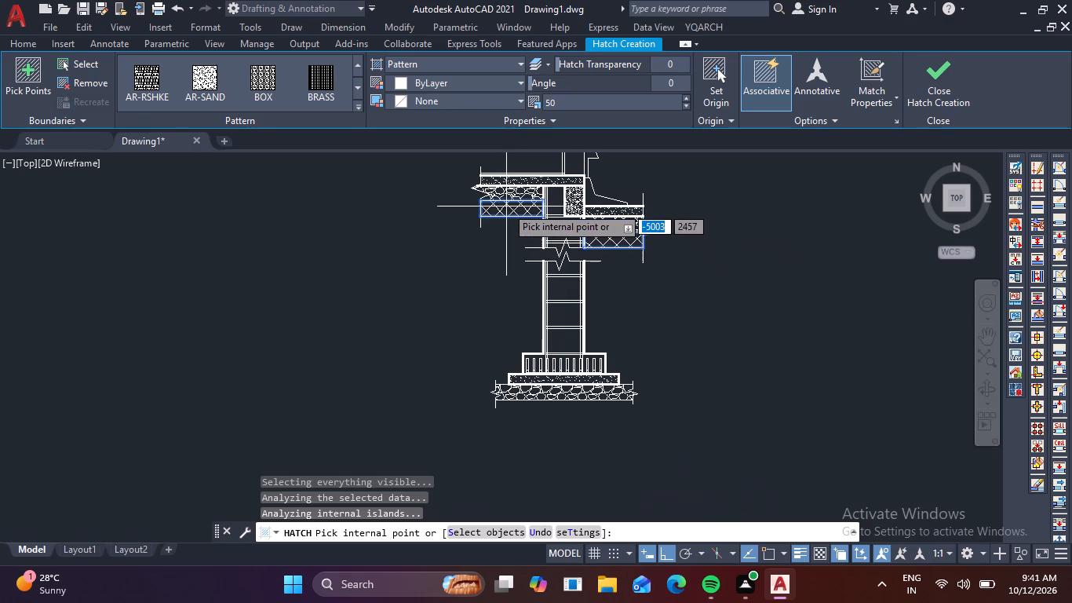
scroll(498, 212, up, 3)
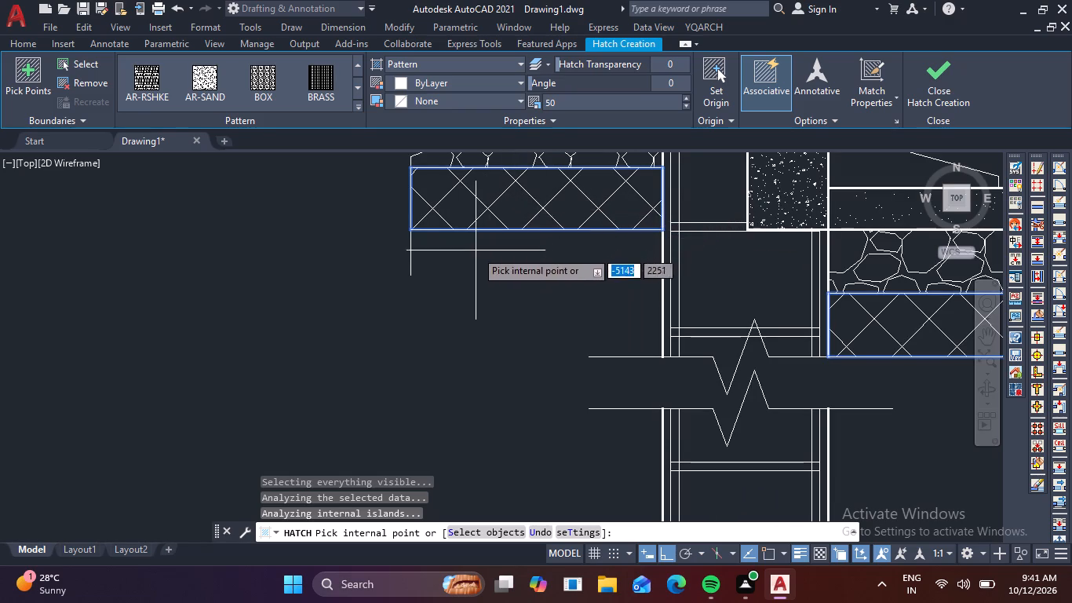
scroll(545, 221, down, 2)
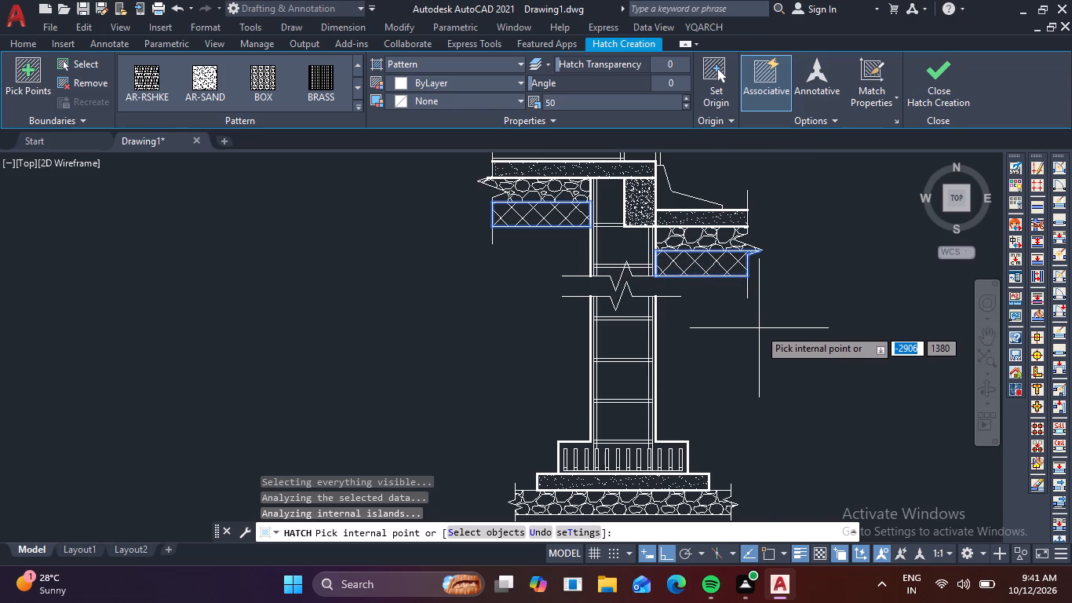
click(938, 86)
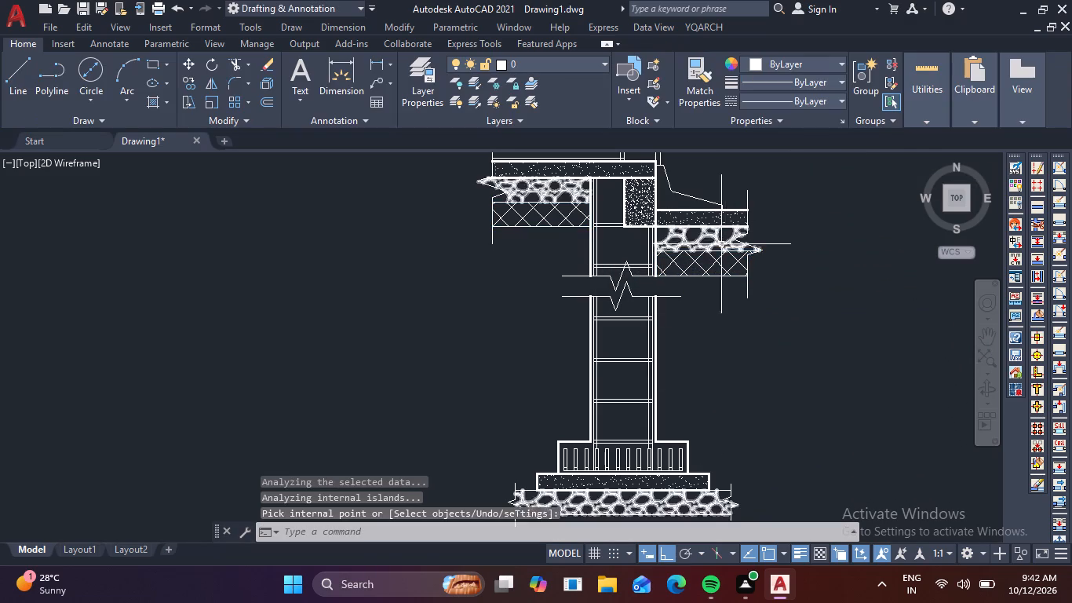
Hatch the wall above the slab and the sloped plinth protection beside it with the ANSI32 pattern at scale 50.
middle_drag(720, 244, 674, 448)
key(h)
key(space)
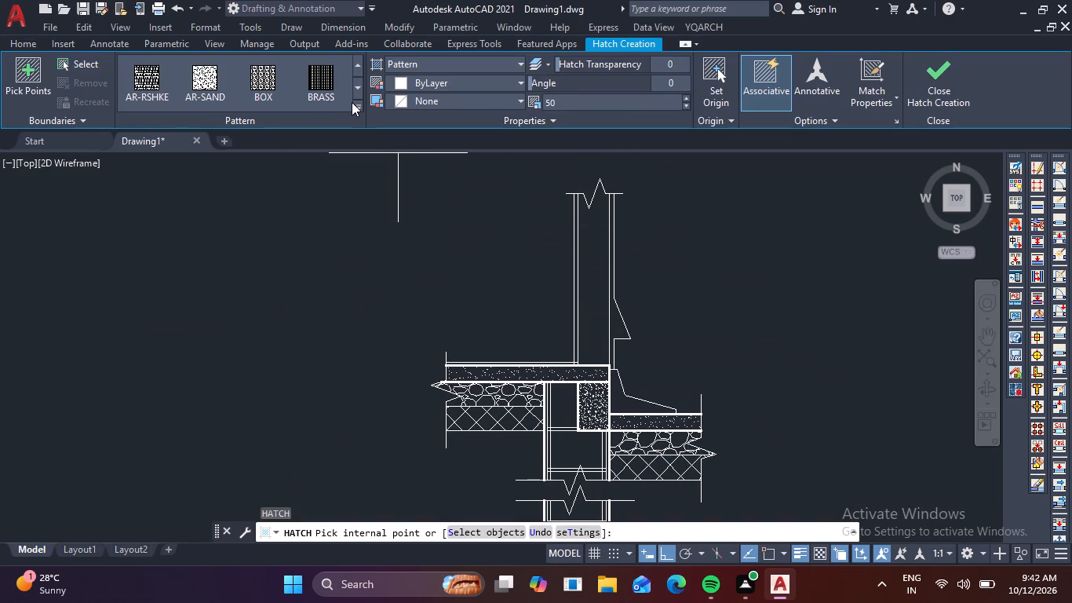
click(360, 105)
scroll(271, 106, up, 15)
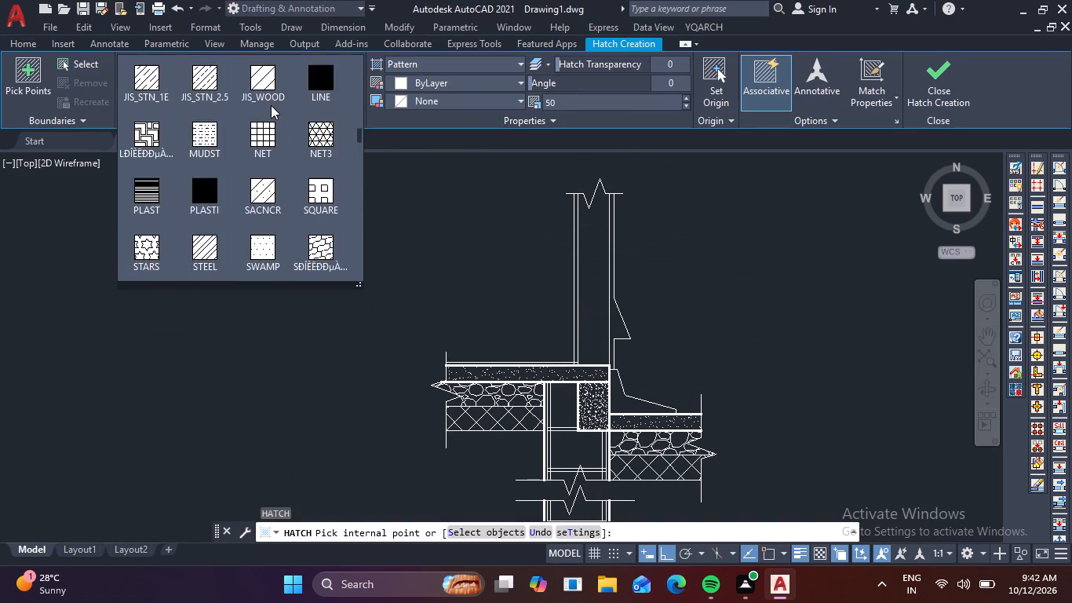
scroll(271, 105, up, 7)
scroll(271, 105, up, 20)
scroll(271, 105, up, 7)
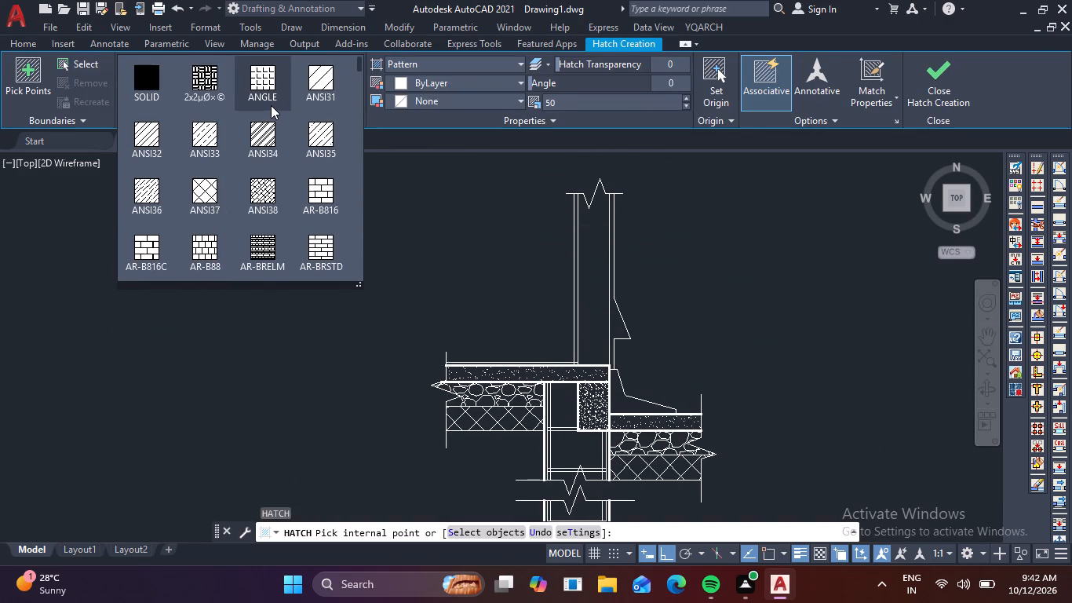
scroll(271, 105, up, 8)
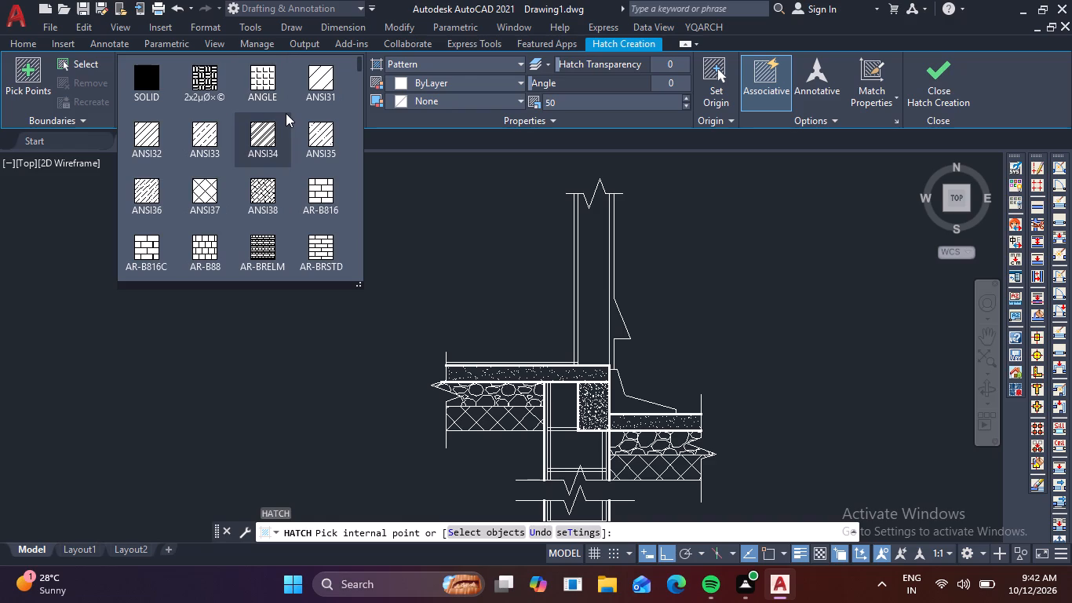
click(134, 133)
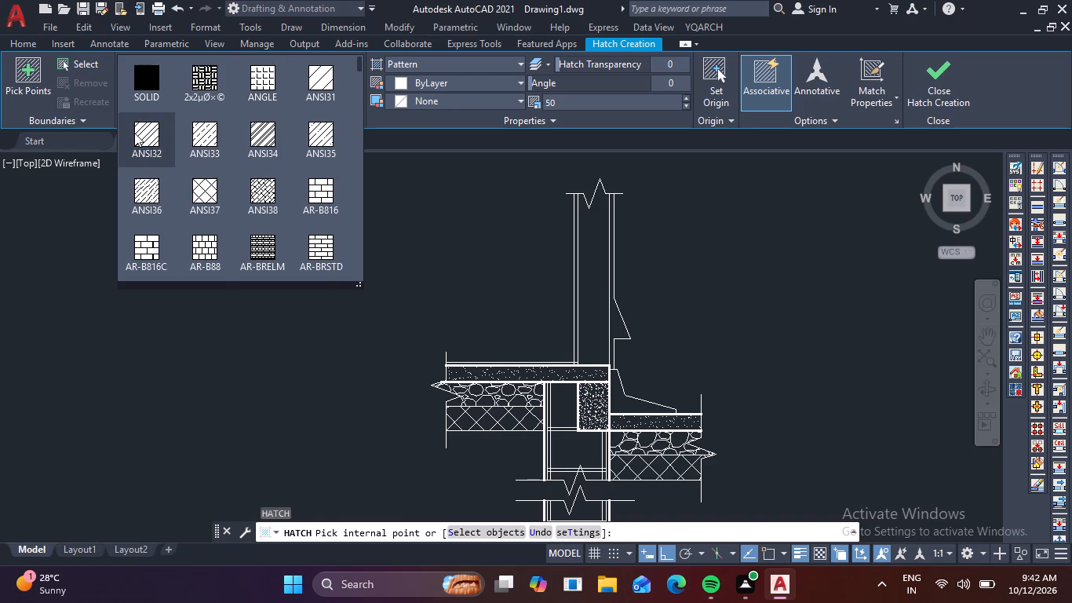
click(580, 251)
scroll(606, 327, up, 2)
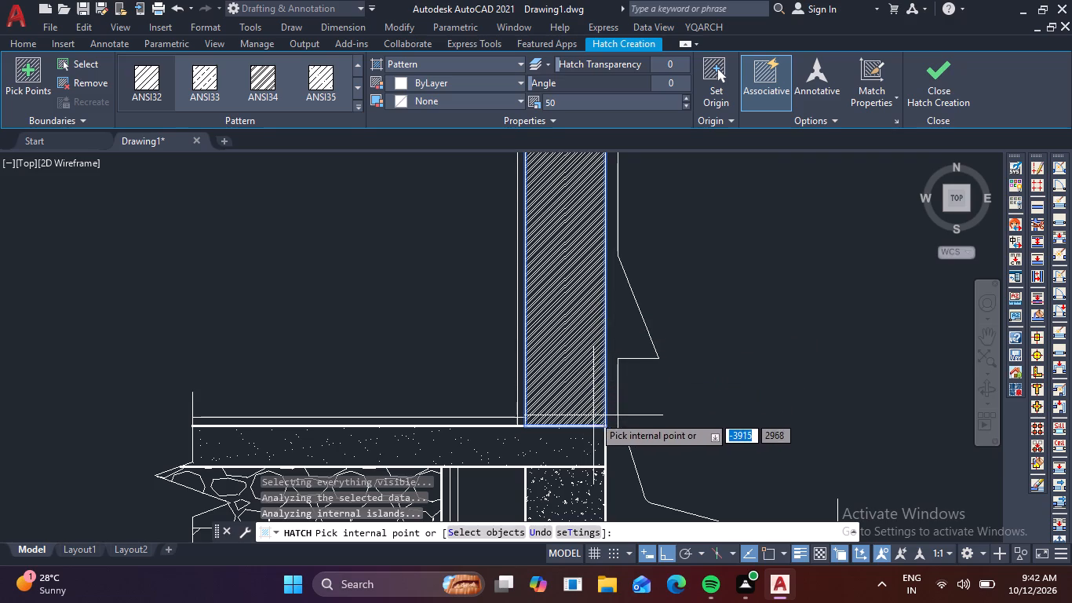
click(622, 471)
scroll(709, 382, down, 2)
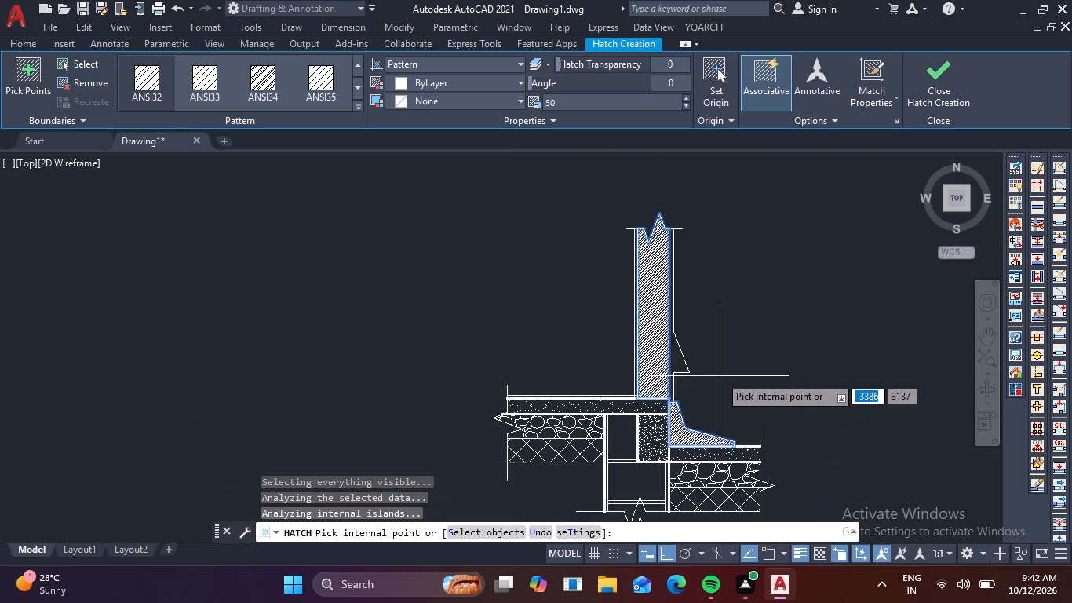
middle_drag(720, 375, 729, 303)
middle_click(731, 300)
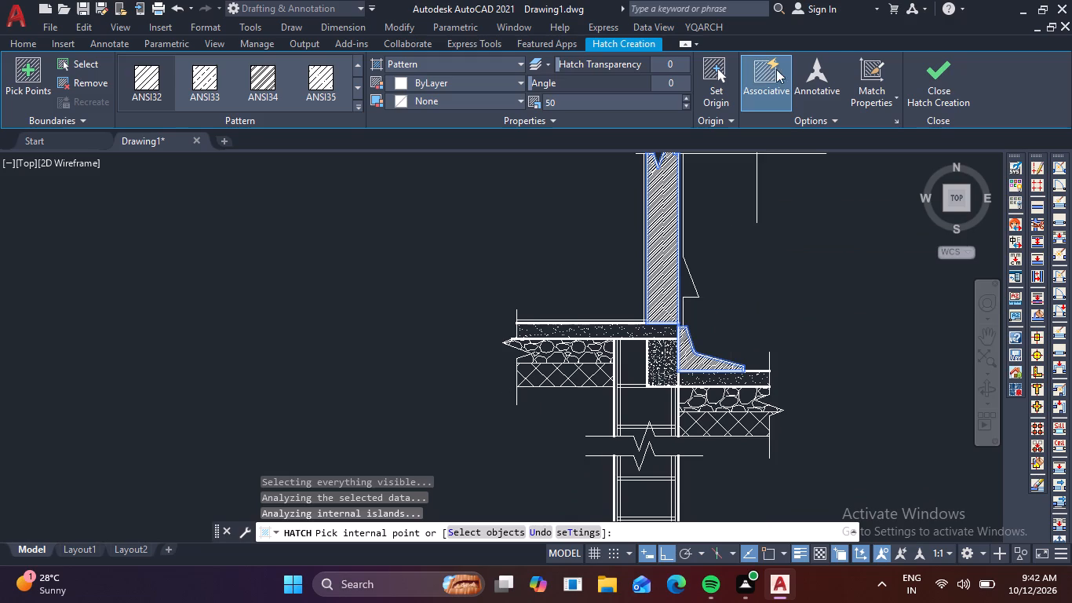
click(956, 103)
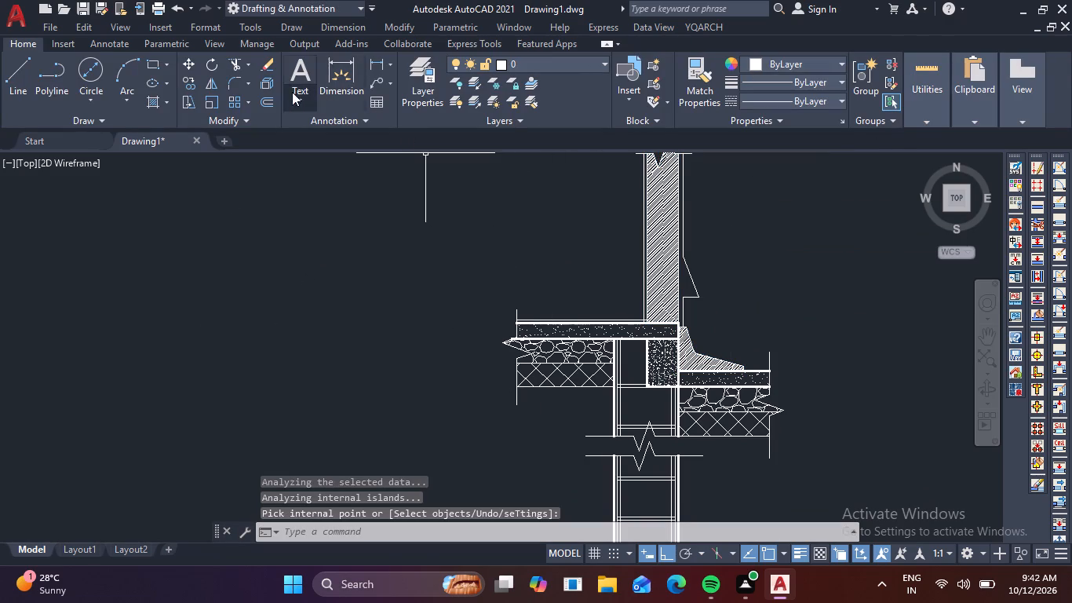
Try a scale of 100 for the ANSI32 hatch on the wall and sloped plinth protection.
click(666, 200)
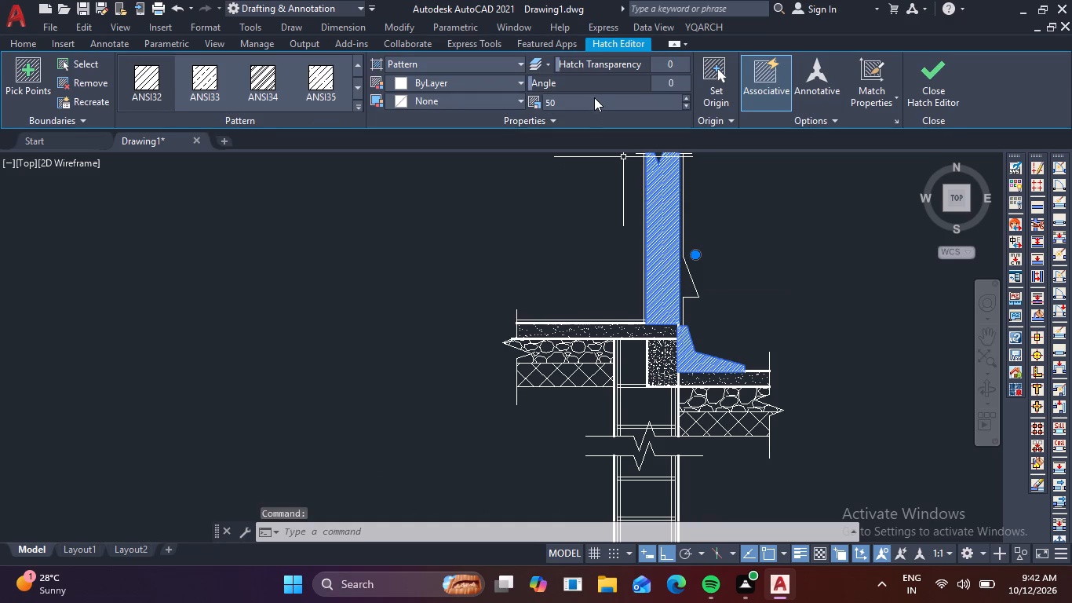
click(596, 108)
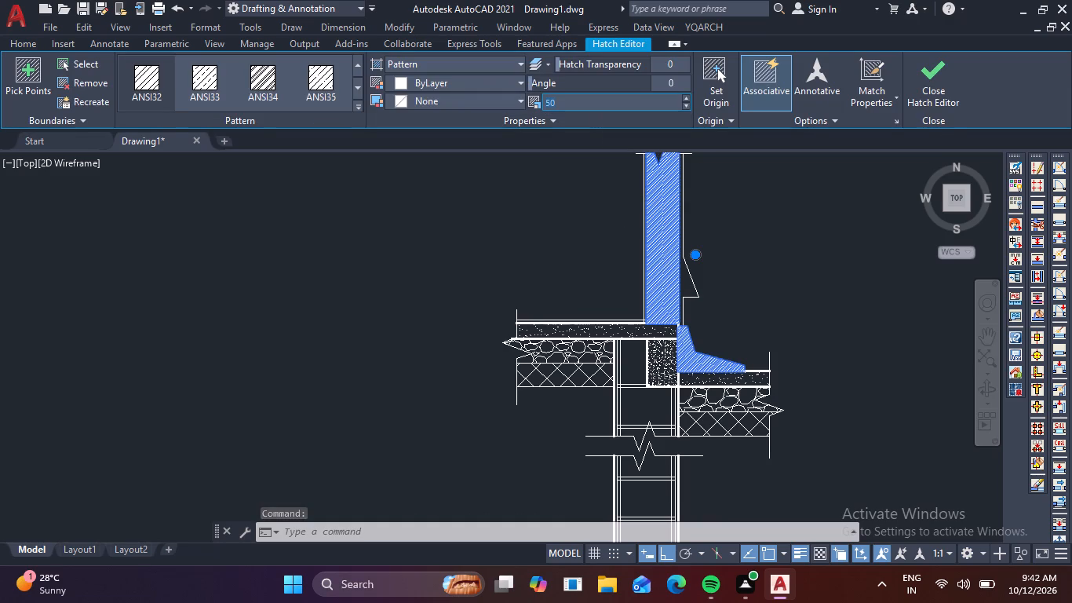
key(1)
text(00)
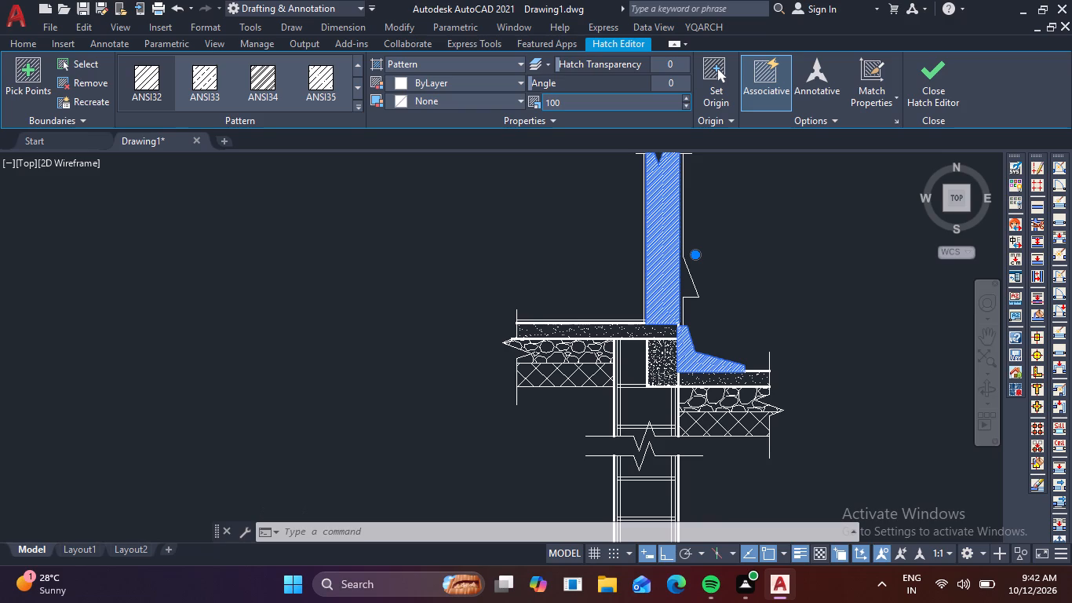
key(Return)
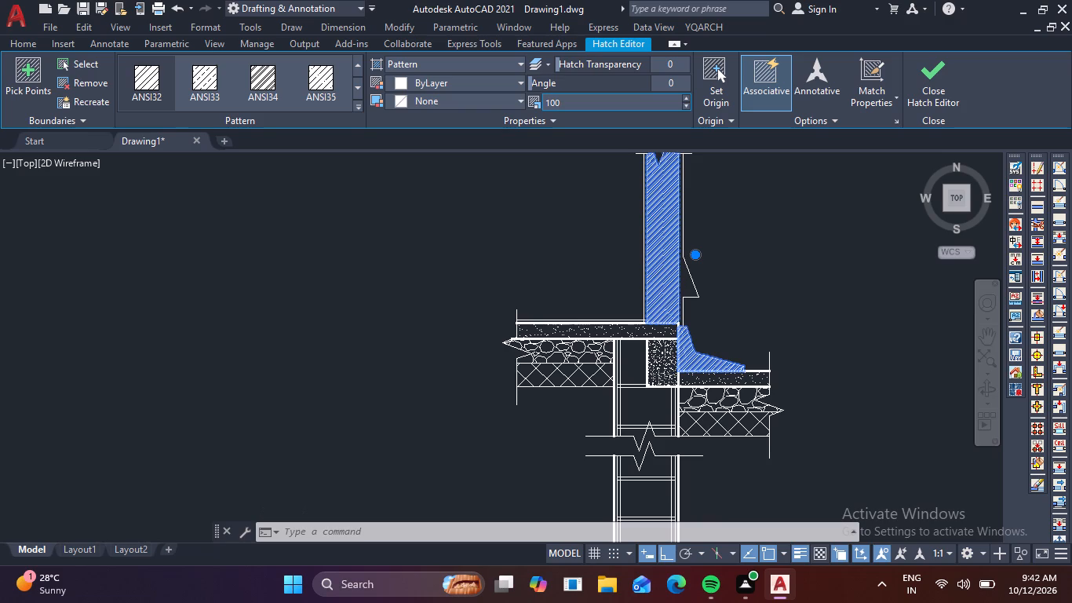
Set the ANSI32 hatch scale on the wall and sloped plinth protection to 150 and finish editing the hatch.
click(597, 103)
text(15)
key(0)
key(Return)
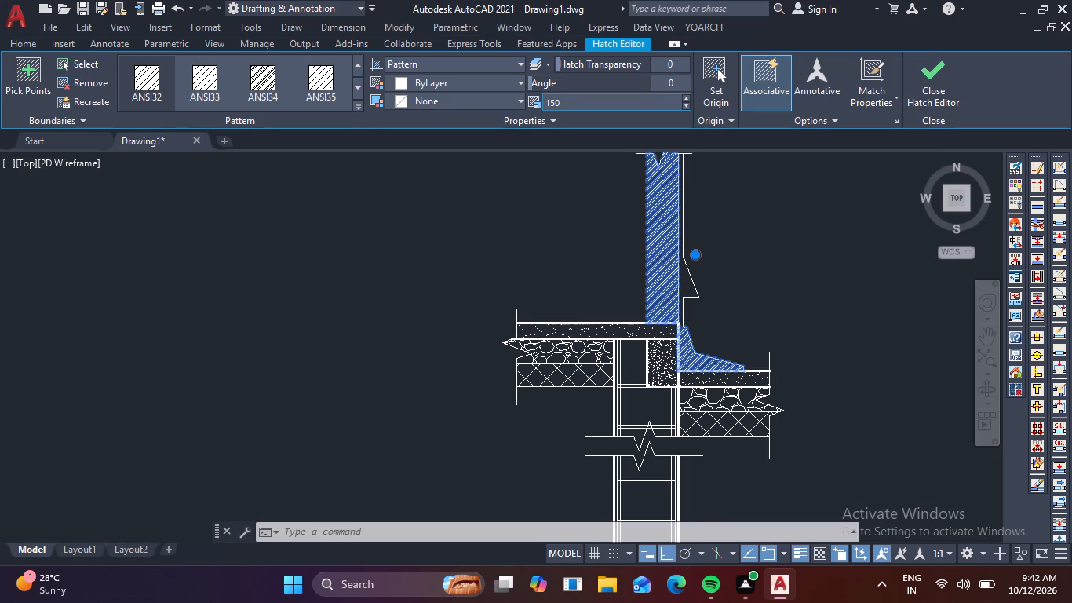
click(940, 75)
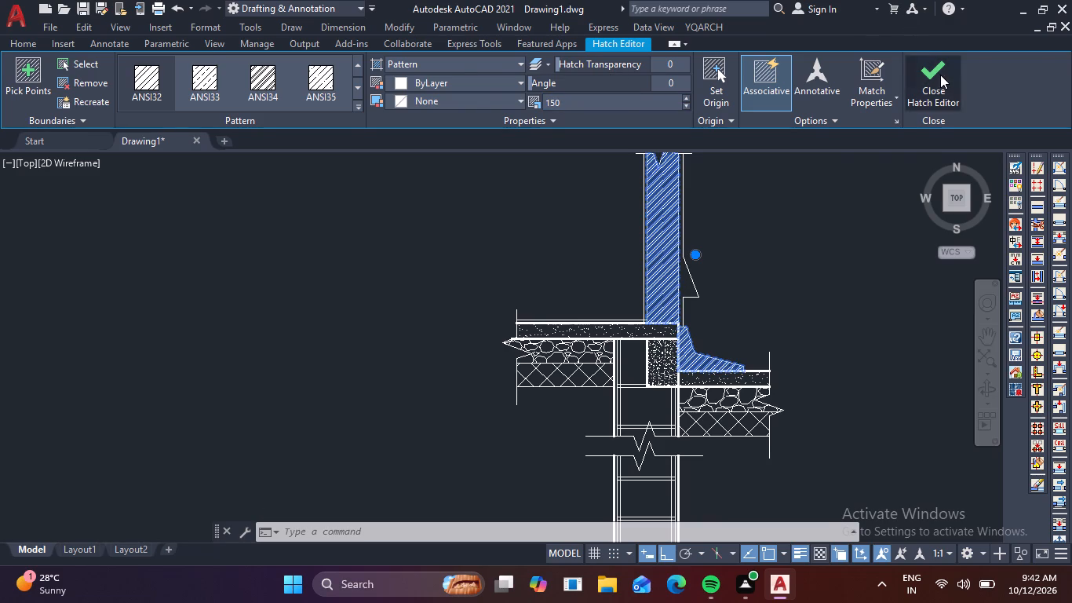
Modify the Standard multileader style, setting its text height to 50.
scroll(745, 224, down, 1)
middle_drag(756, 222, 726, 169)
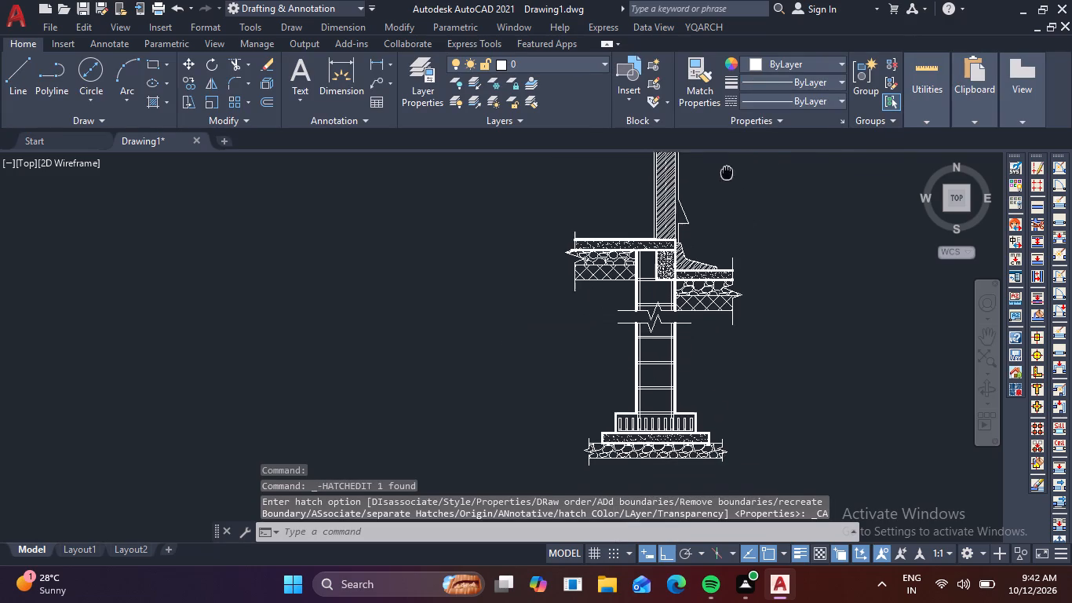
middle_drag(726, 169, 722, 137)
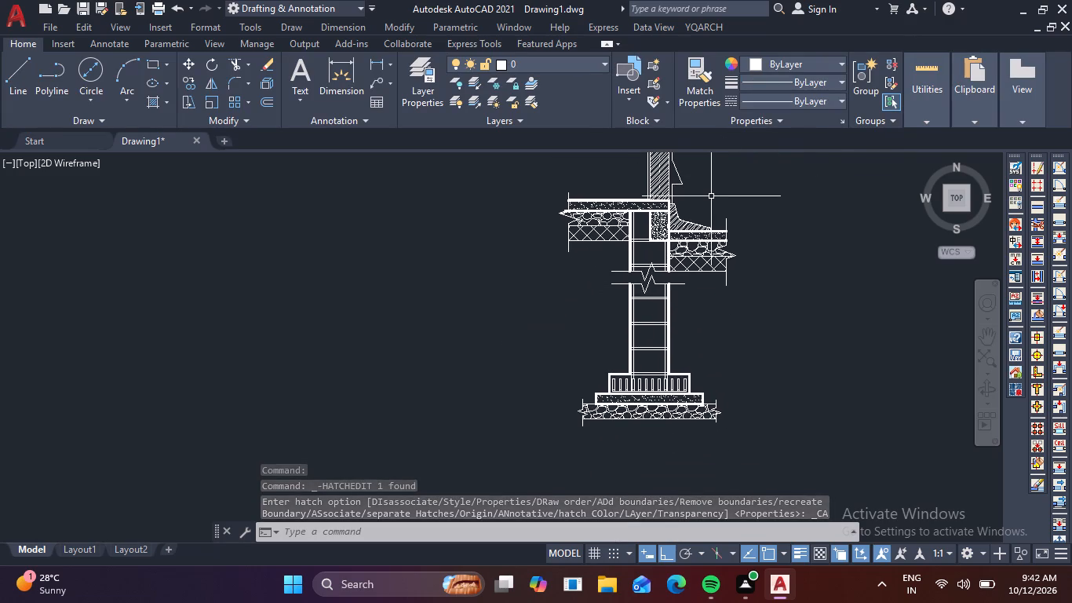
text(mls)
key(space)
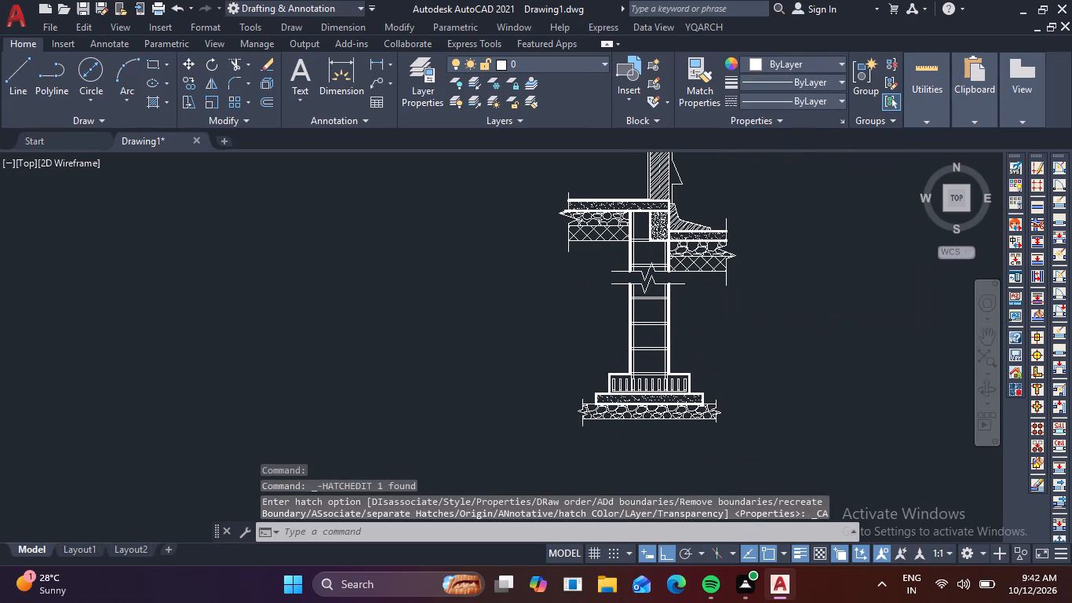
click(673, 272)
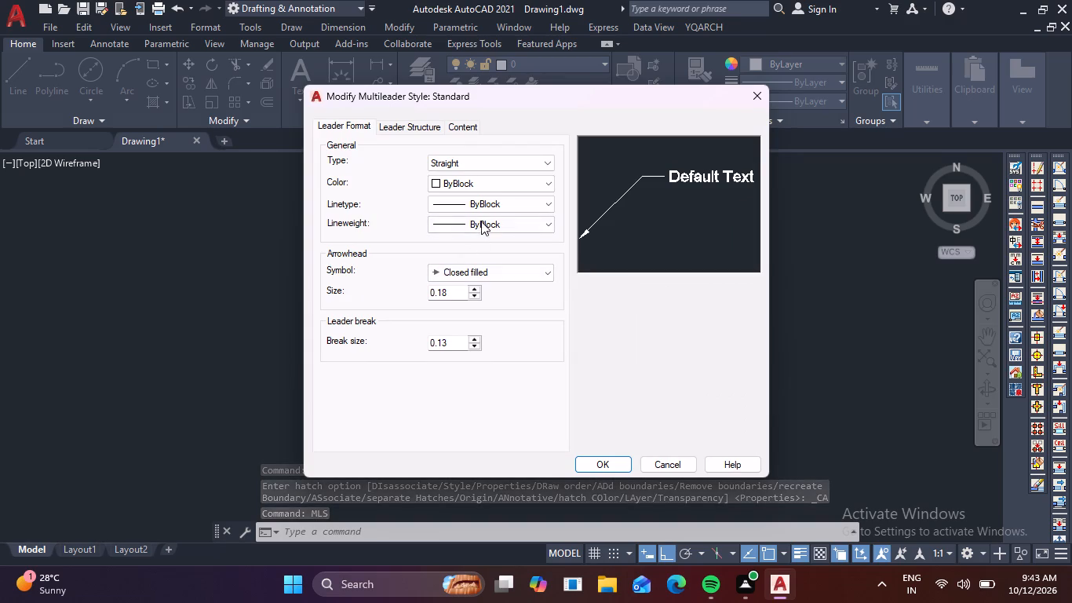
click(462, 129)
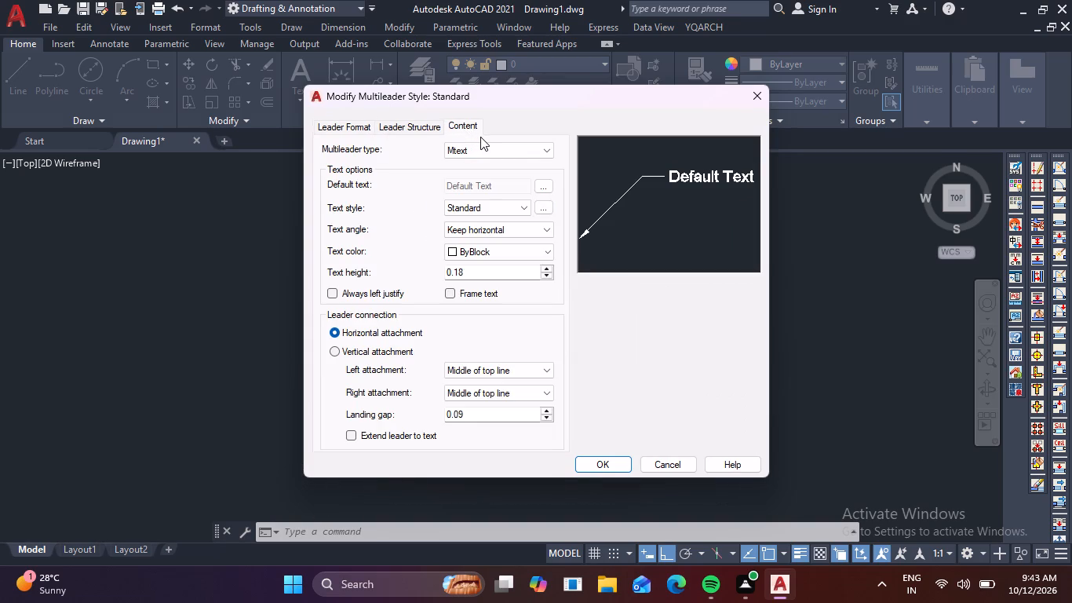
click(439, 129)
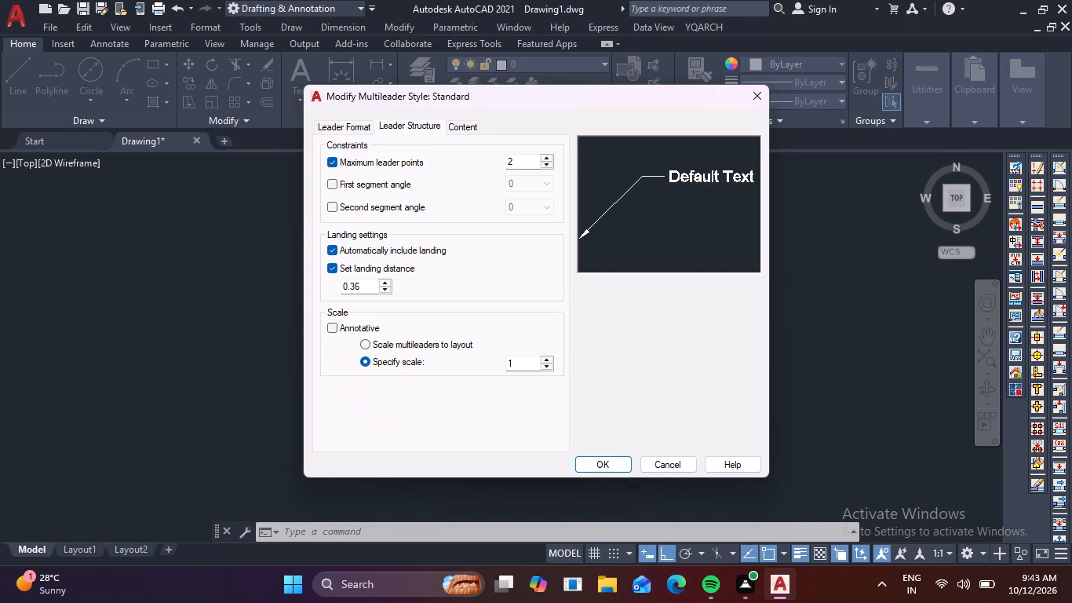
click(473, 129)
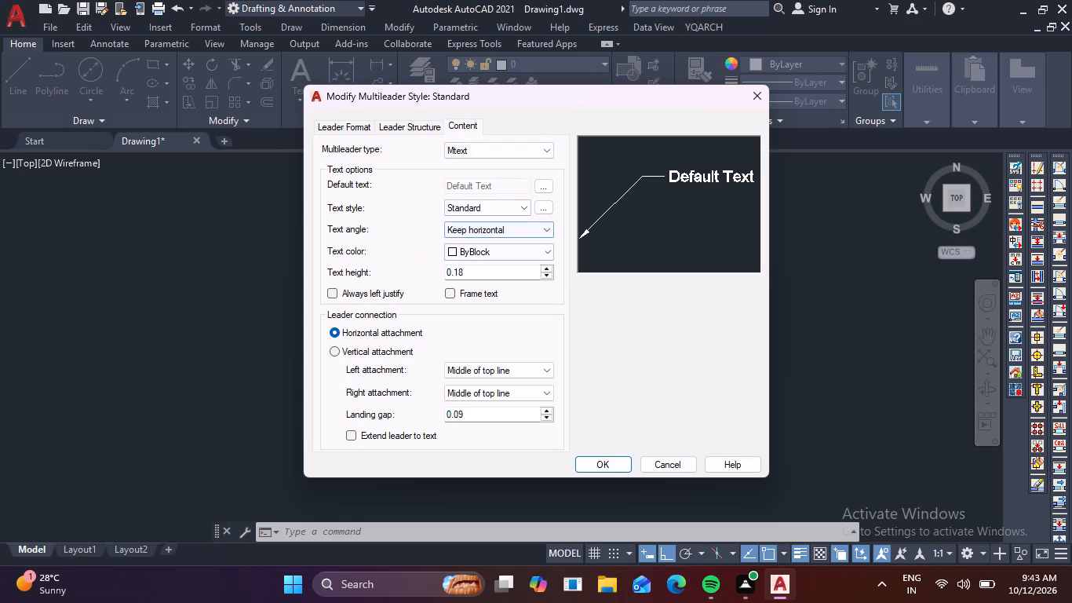
drag(479, 276, 417, 276)
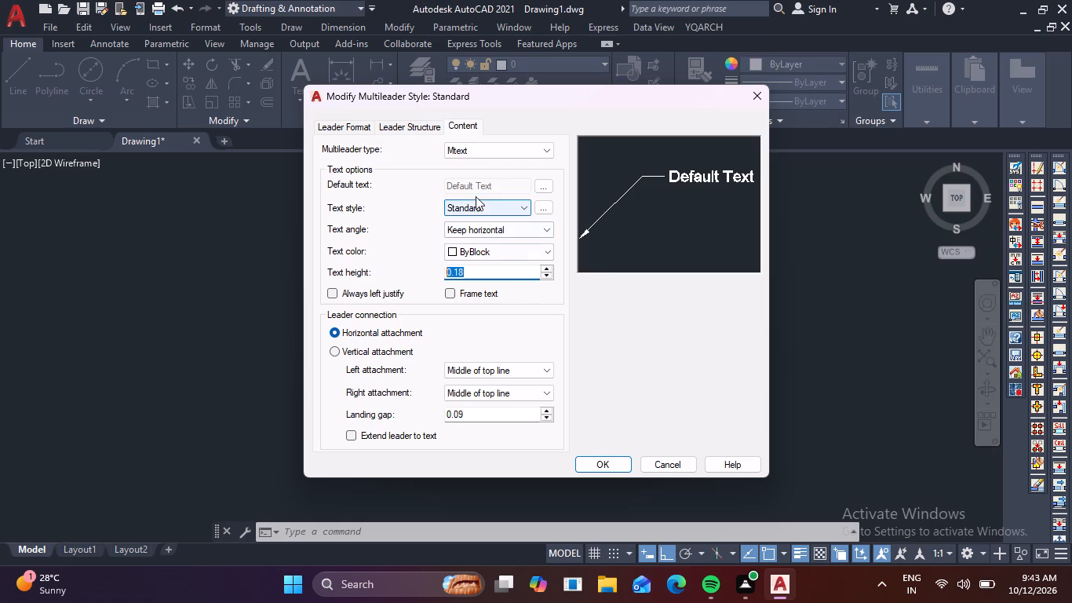
click(455, 125)
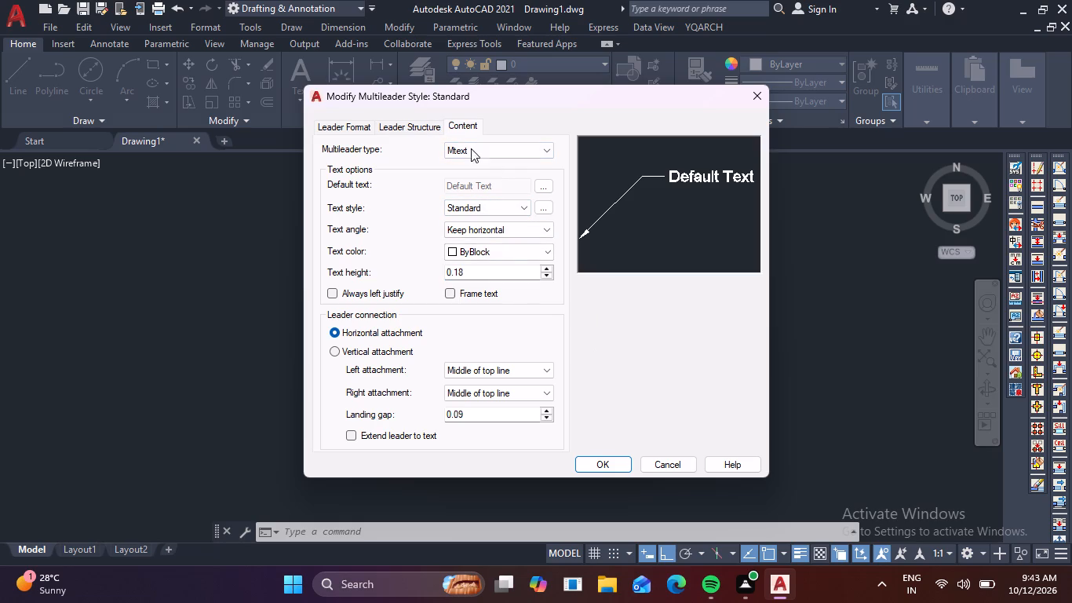
drag(473, 275, 406, 281)
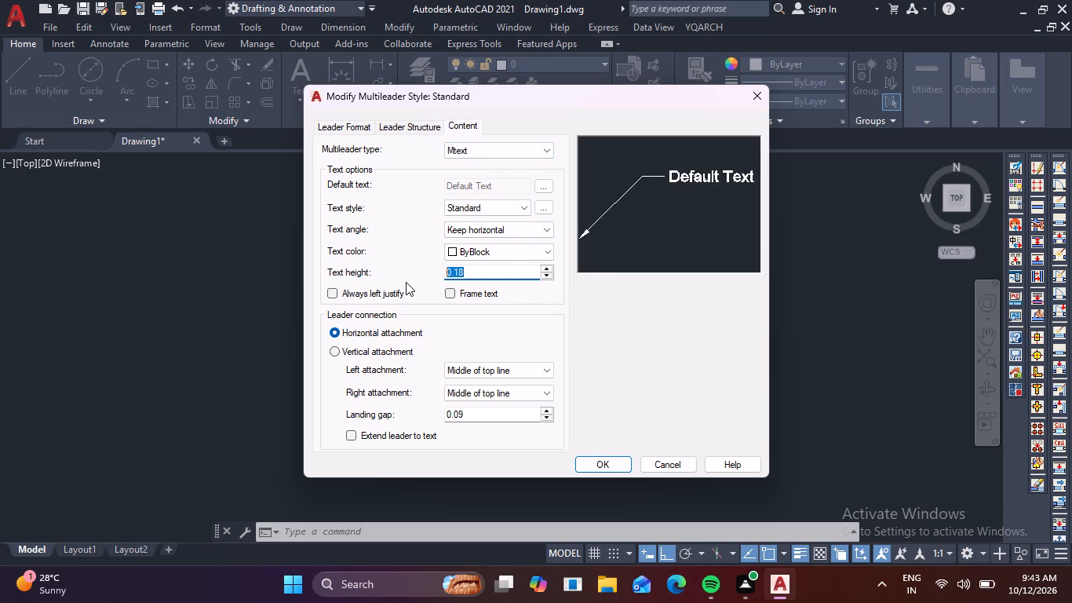
text(50)
key(Return)
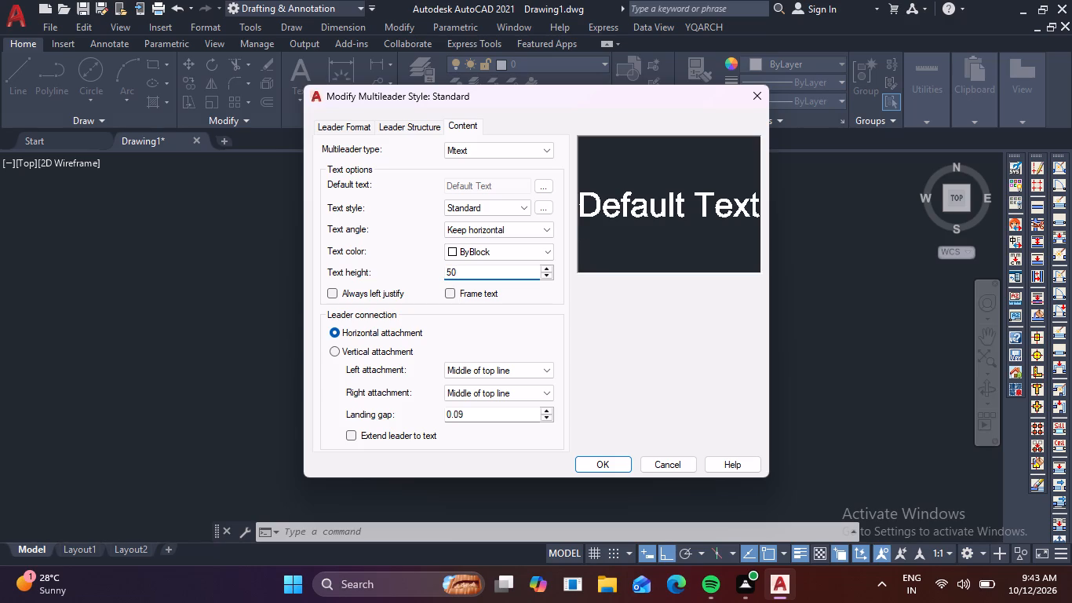
Set the Standard multileader style's arrowhead size to 30, make the style current and close the style manager.
click(332, 121)
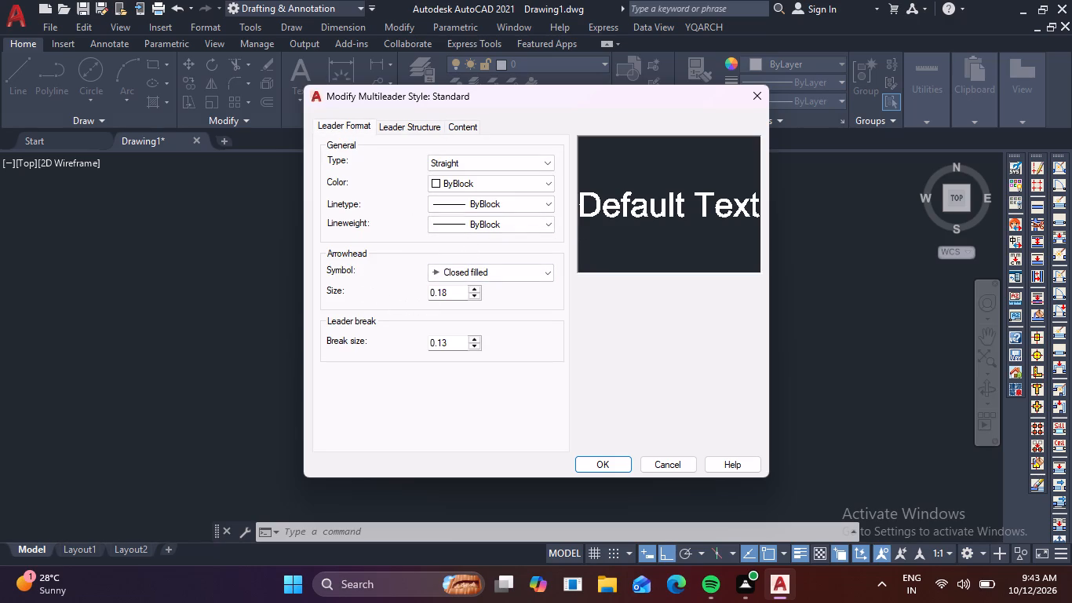
click(450, 296)
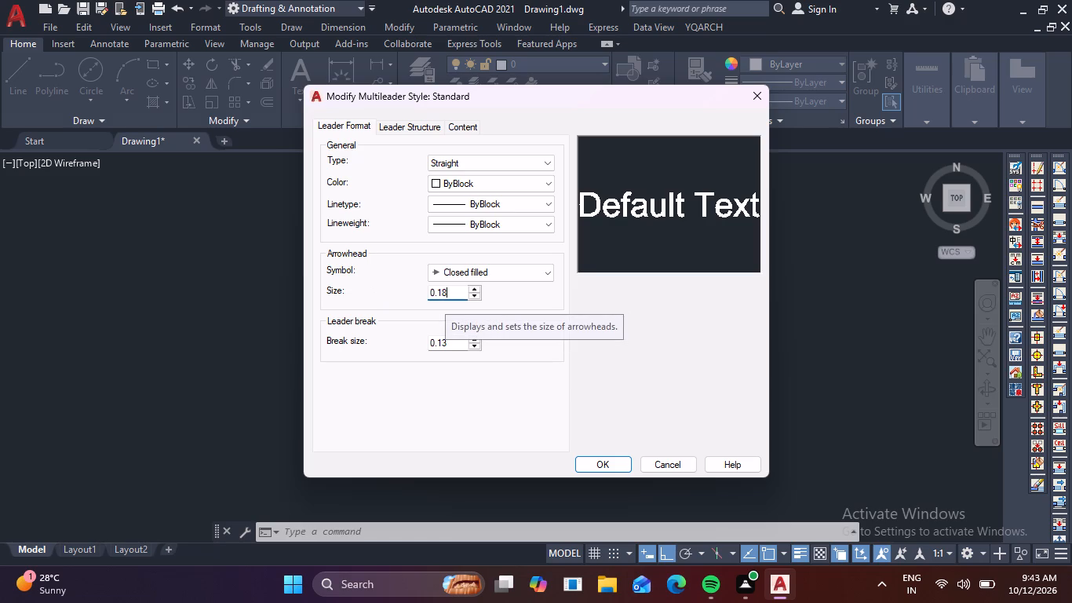
drag(454, 296, 370, 316)
key(BackSpace)
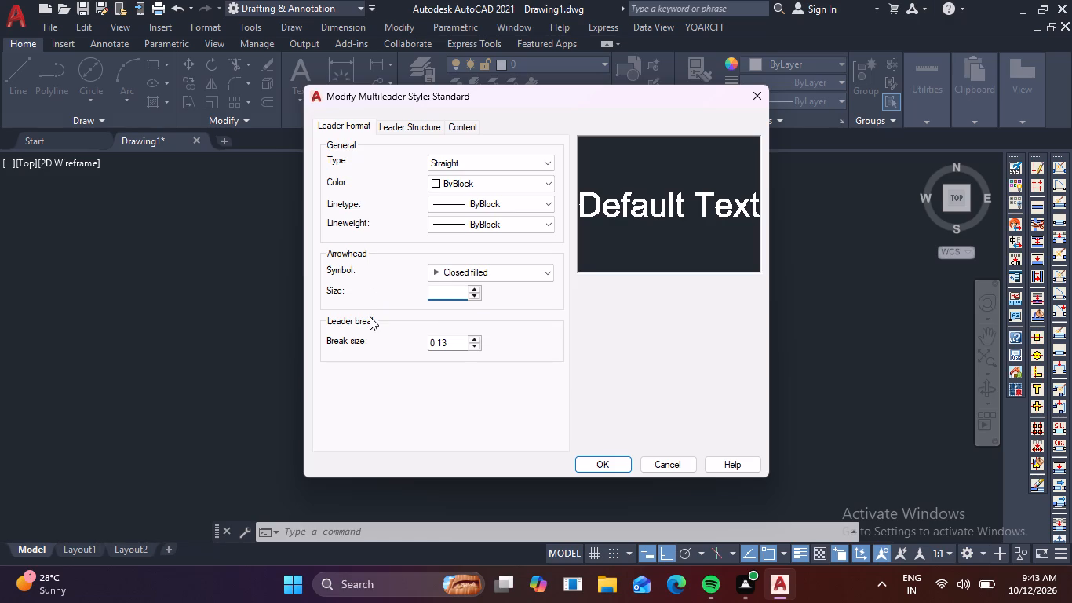
text(50)
key(BackSpace)
key(BackSpace)
text(30)
click(591, 463)
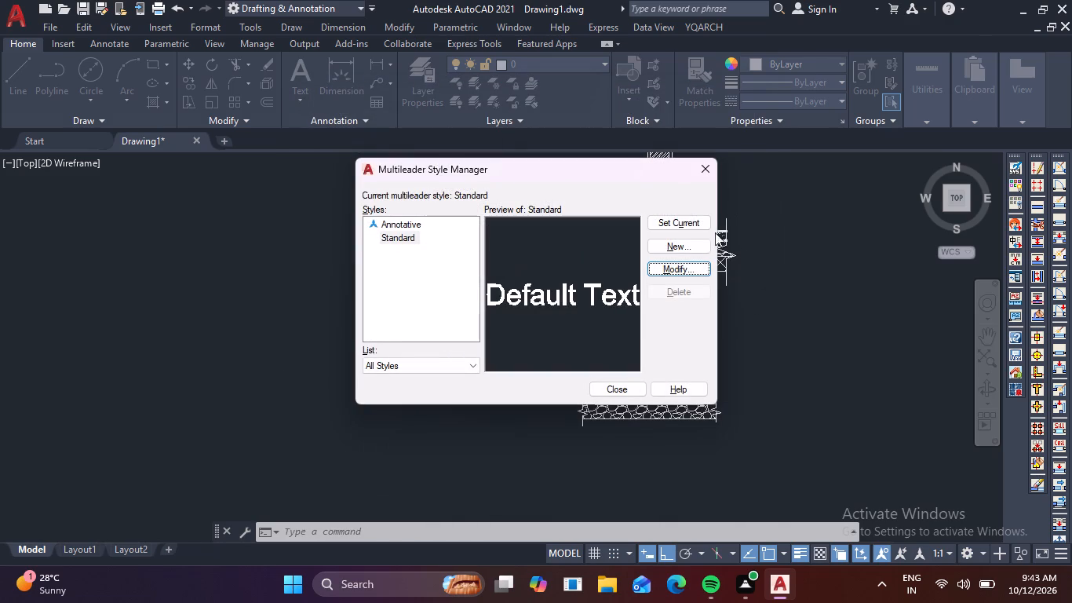
click(698, 224)
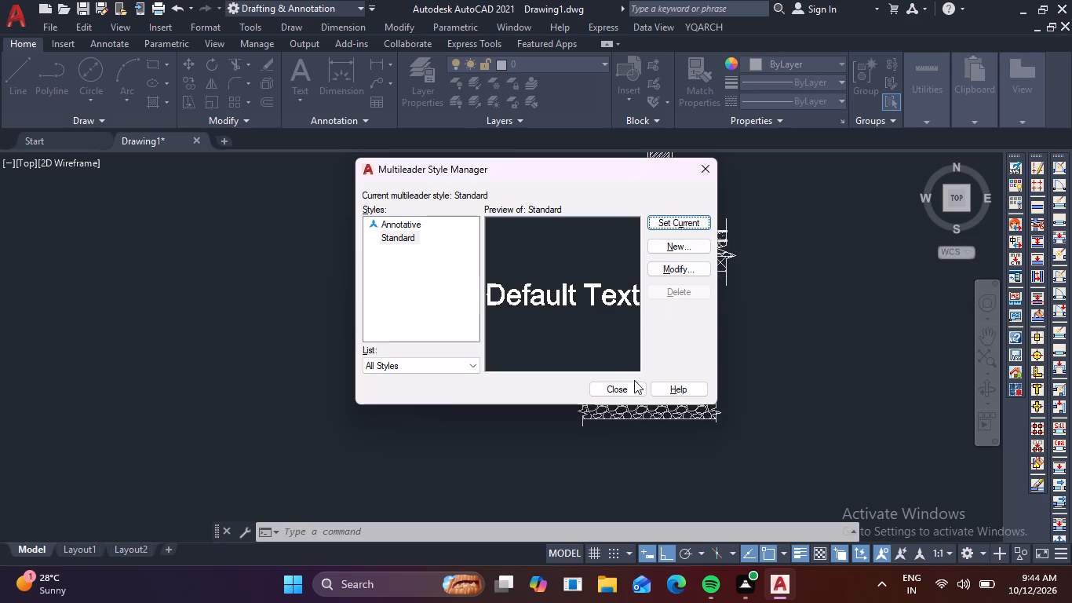
click(691, 222)
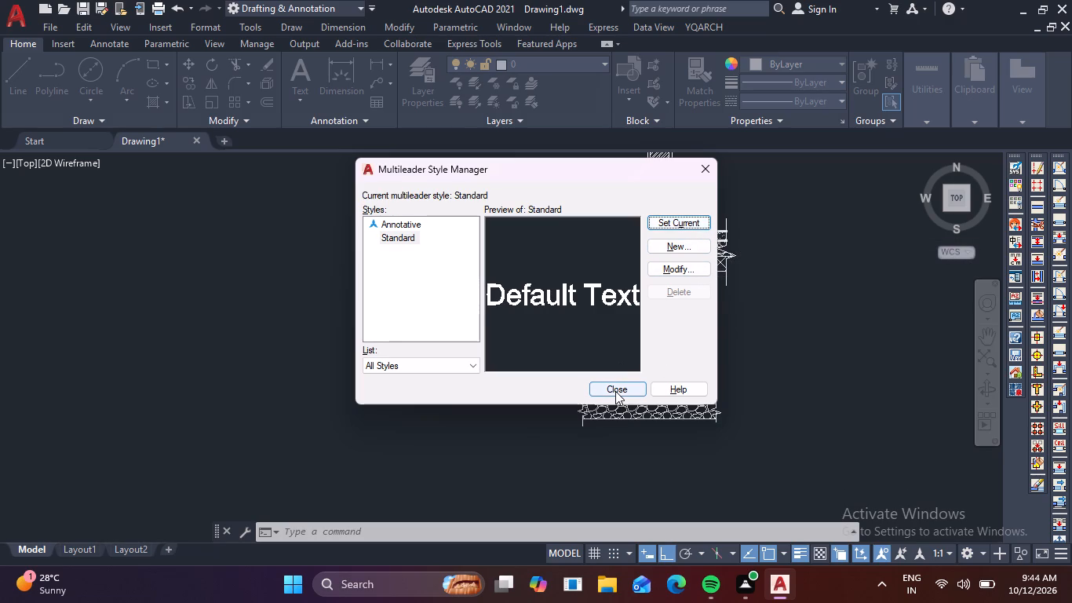
click(615, 391)
Add a horizontal multileader from the hatched wall's outer face near its top, reading "230MM BRICK WALL".
middle_drag(743, 325, 706, 389)
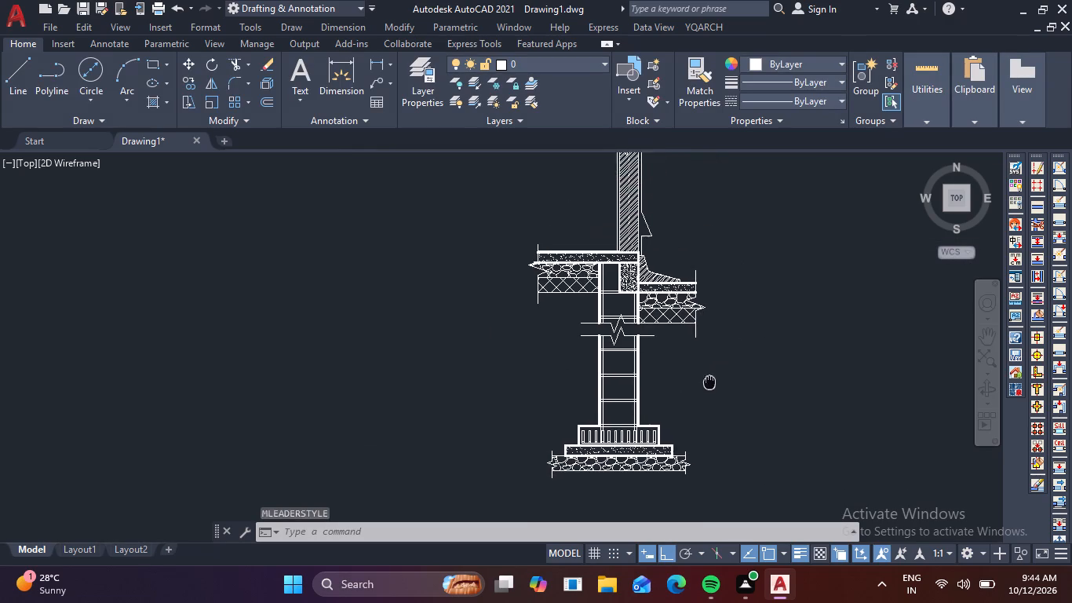
middle_drag(706, 389, 638, 470)
text(mult)
key(space)
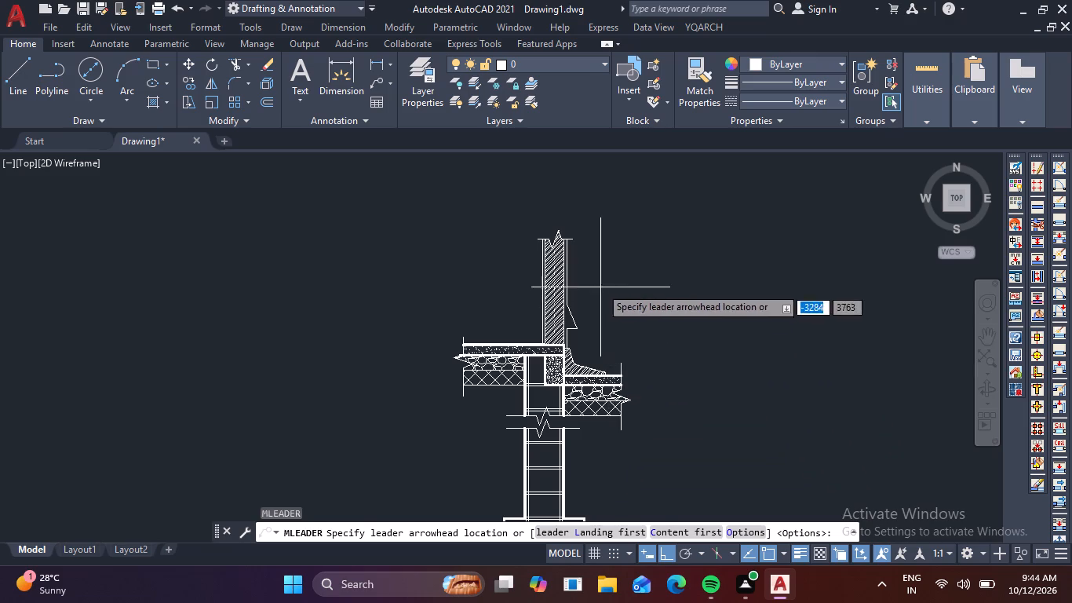
scroll(592, 276, up, 2)
scroll(525, 224, up, 1)
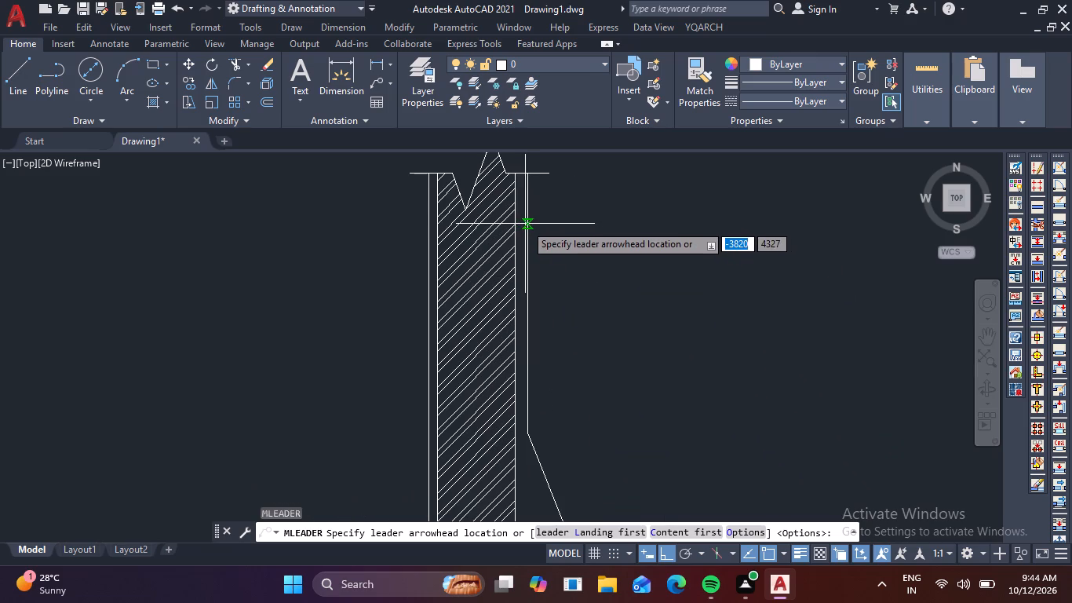
click(521, 219)
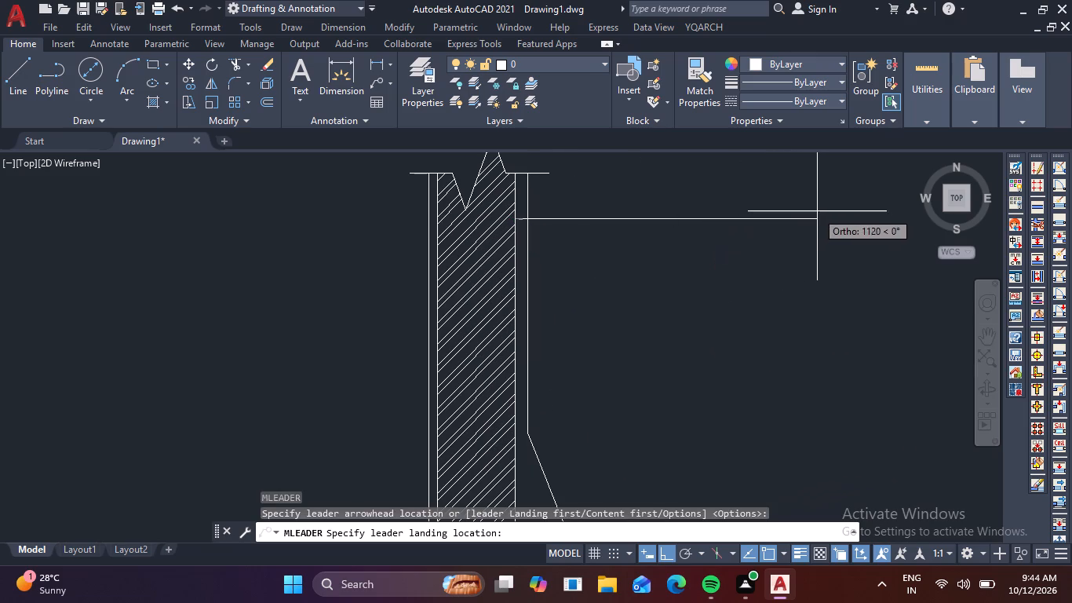
click(787, 220)
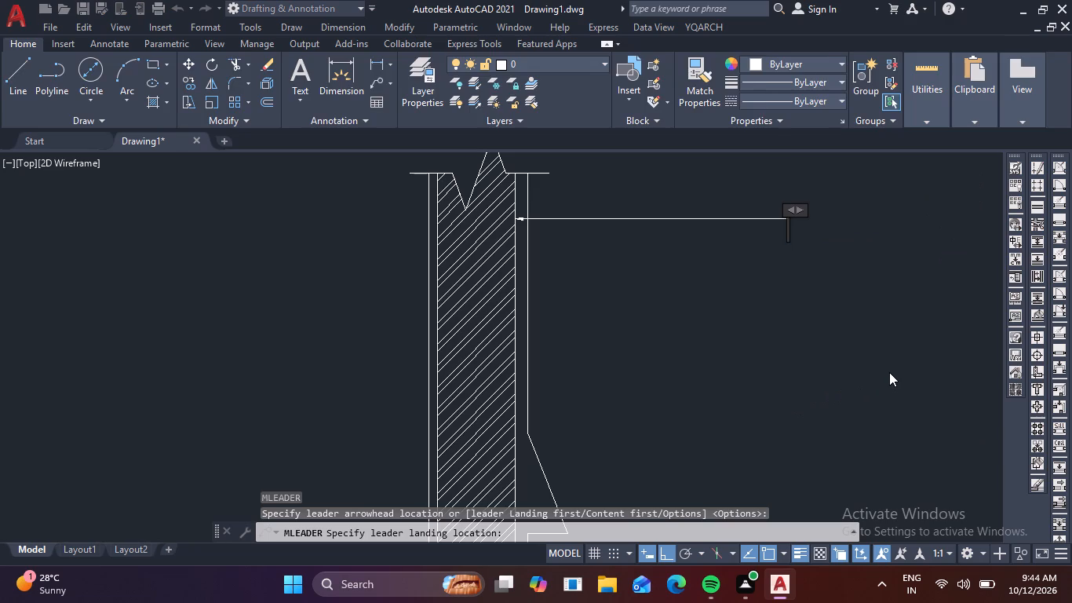
text(230)
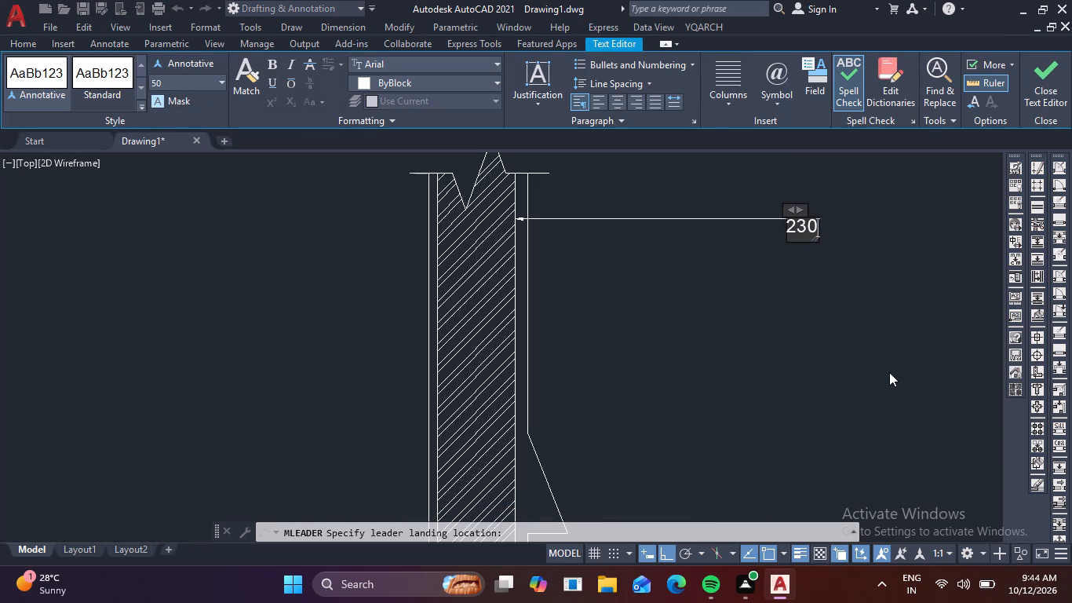
text(MM)
key(space)
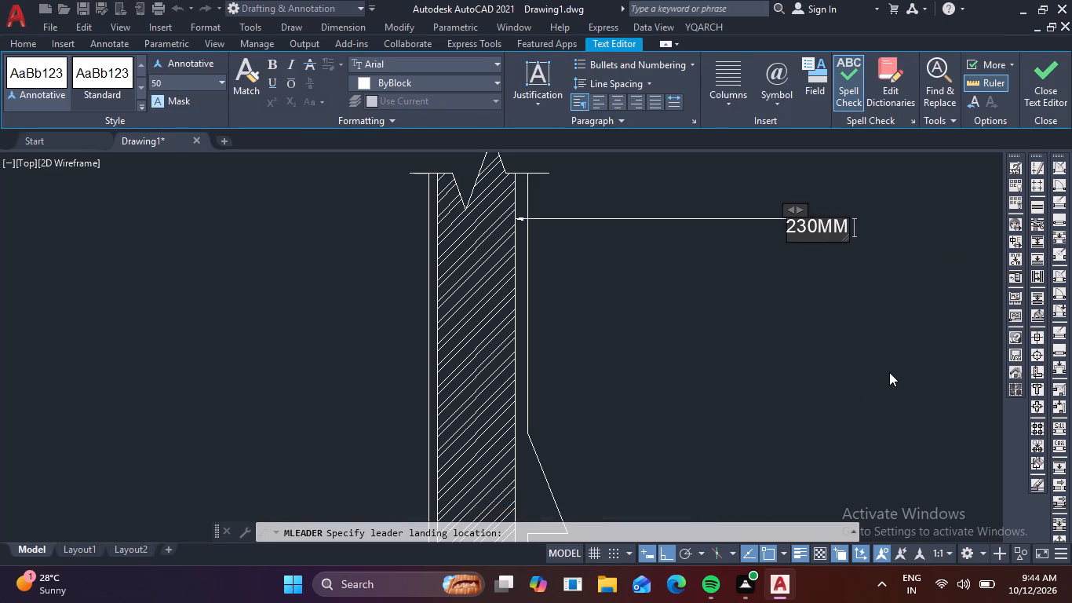
text(BR)
text(ICJ)
key(BackSpace)
key(k)
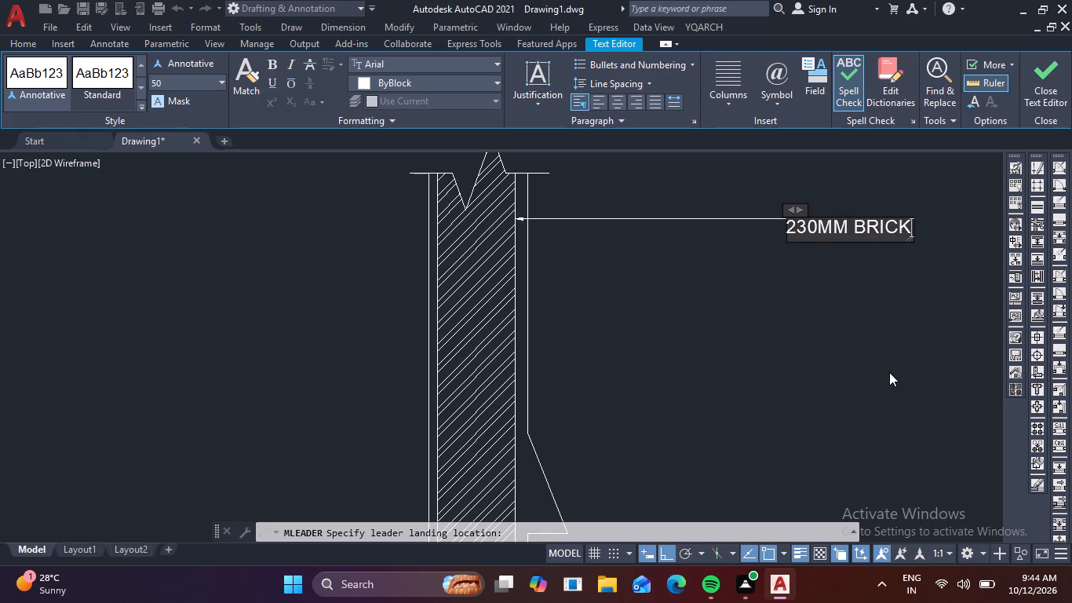
key(space)
text(WALL)
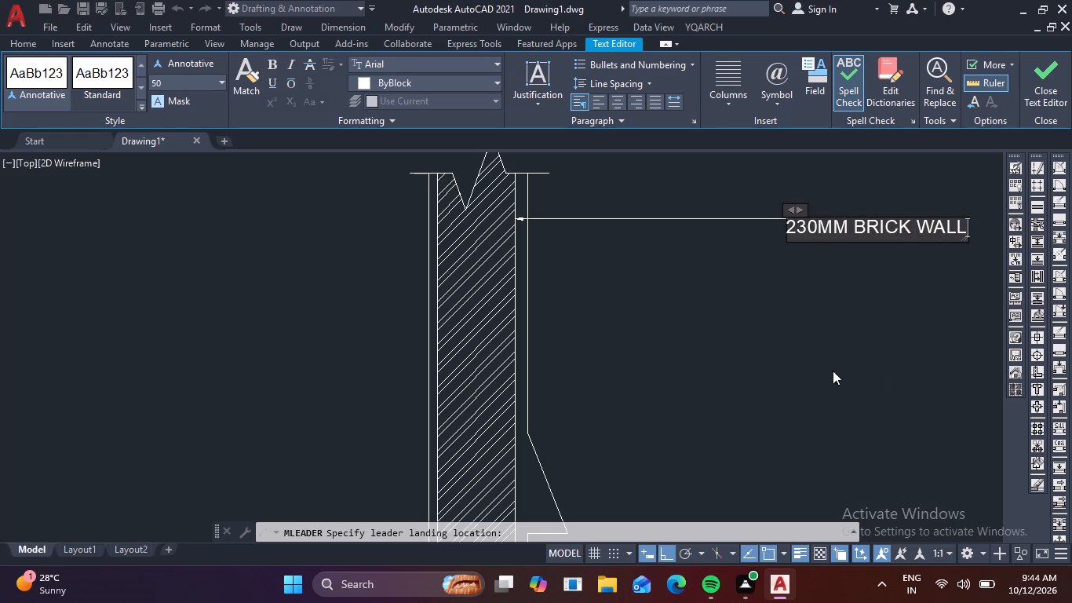
click(801, 364)
Add a multileader from the outer plaster line below the brick wall note, aligned with it and reading "20MM PLASRER".
key(space)
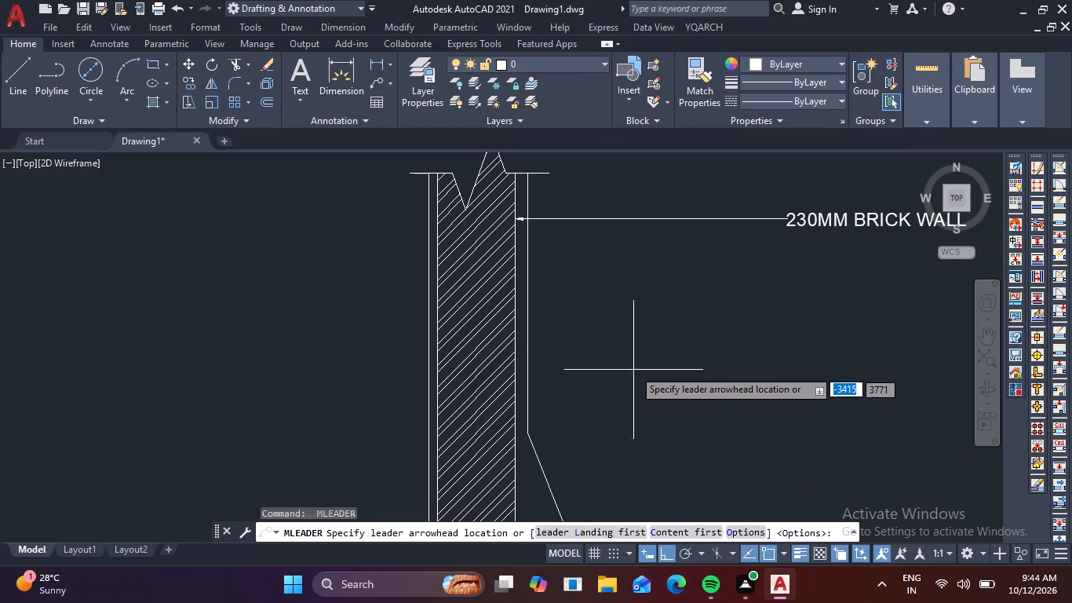
click(531, 257)
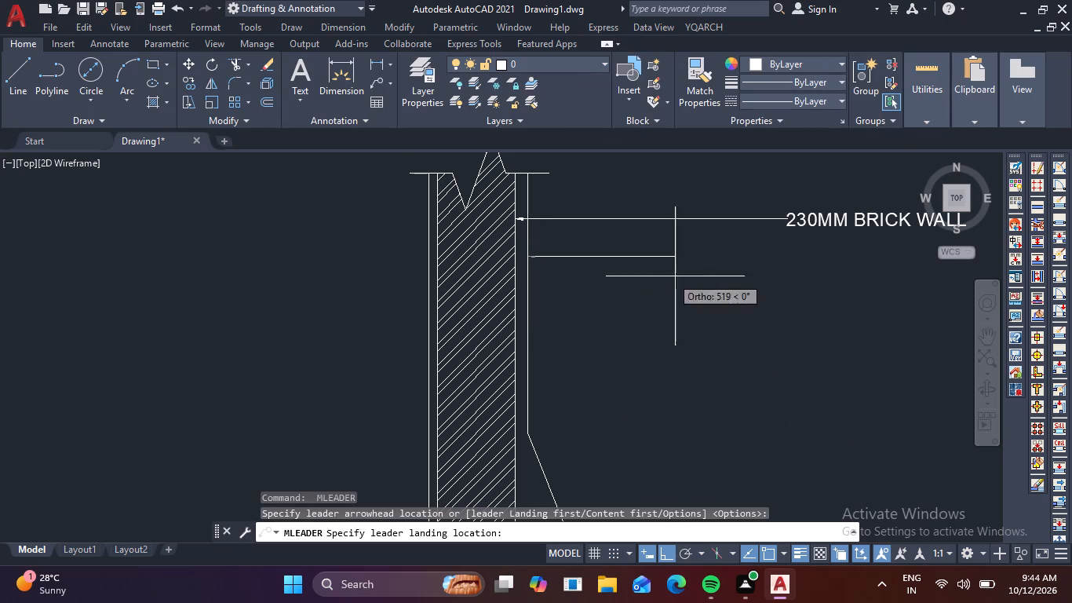
click(788, 258)
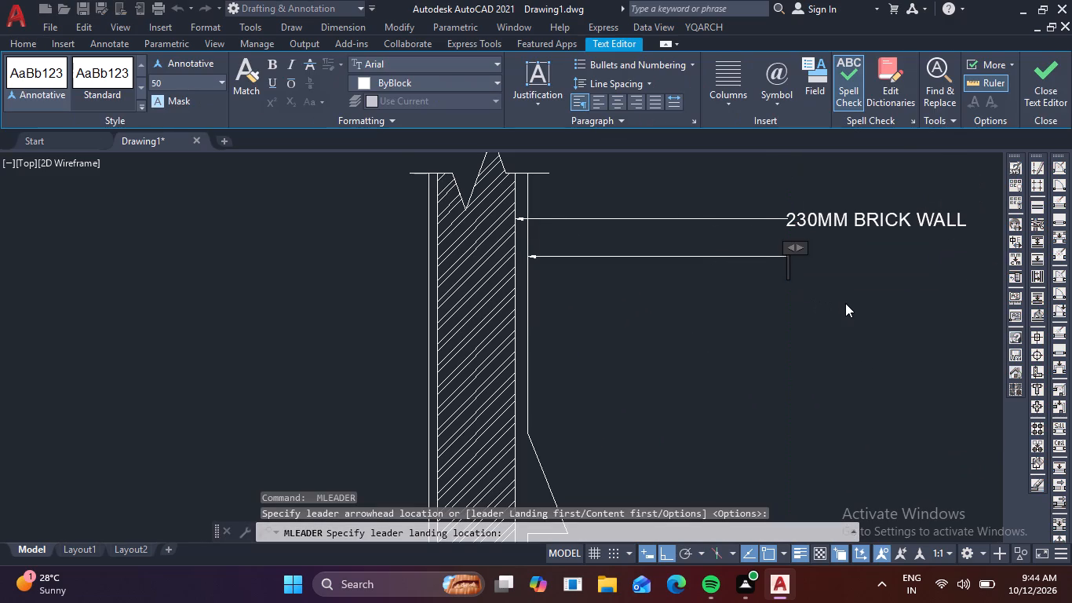
key(2)
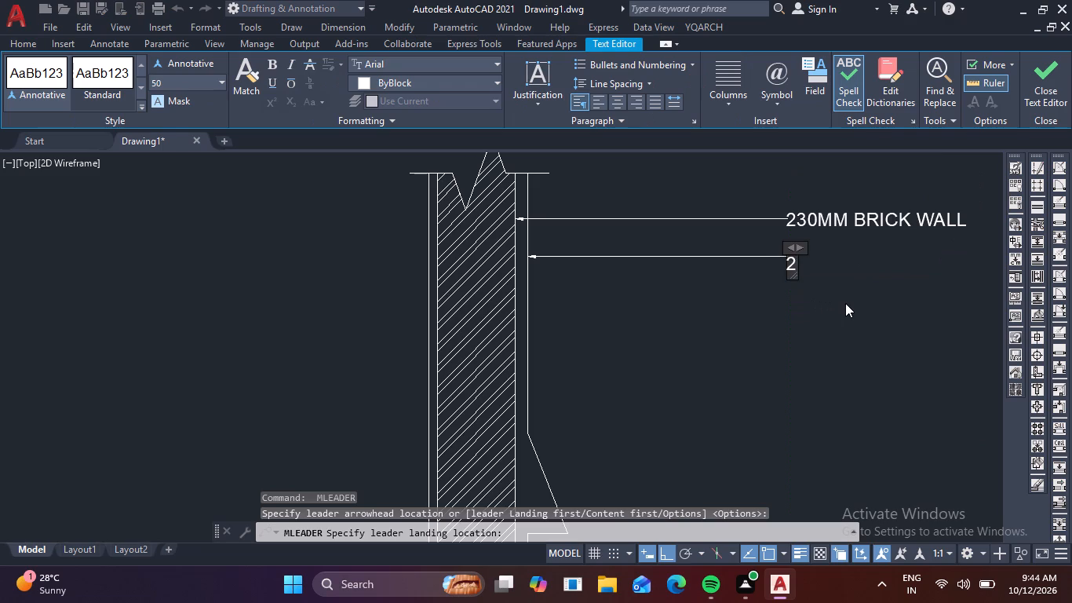
key(0)
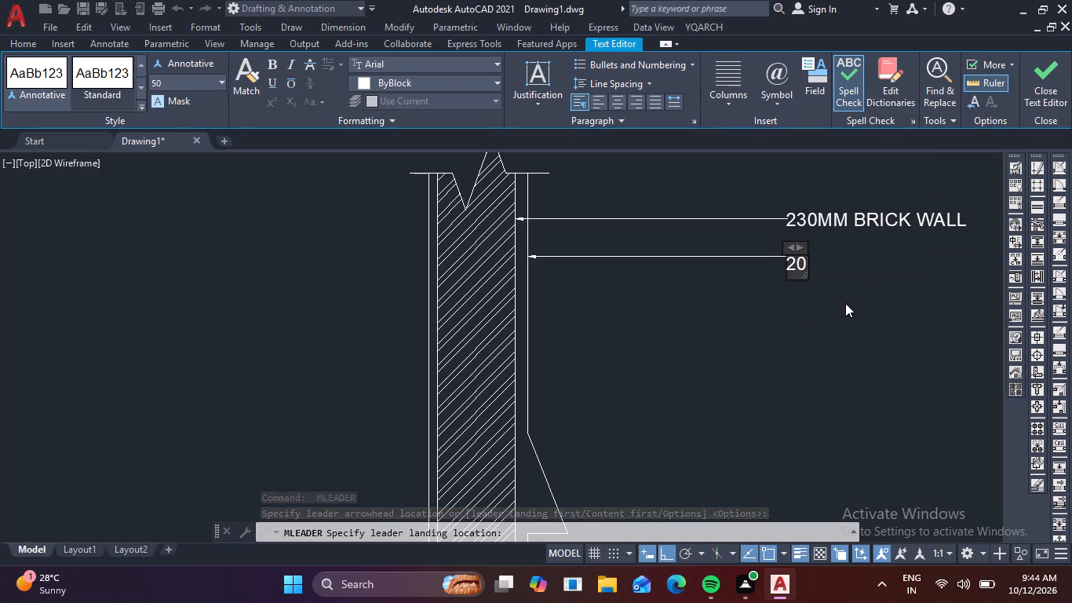
text(MM)
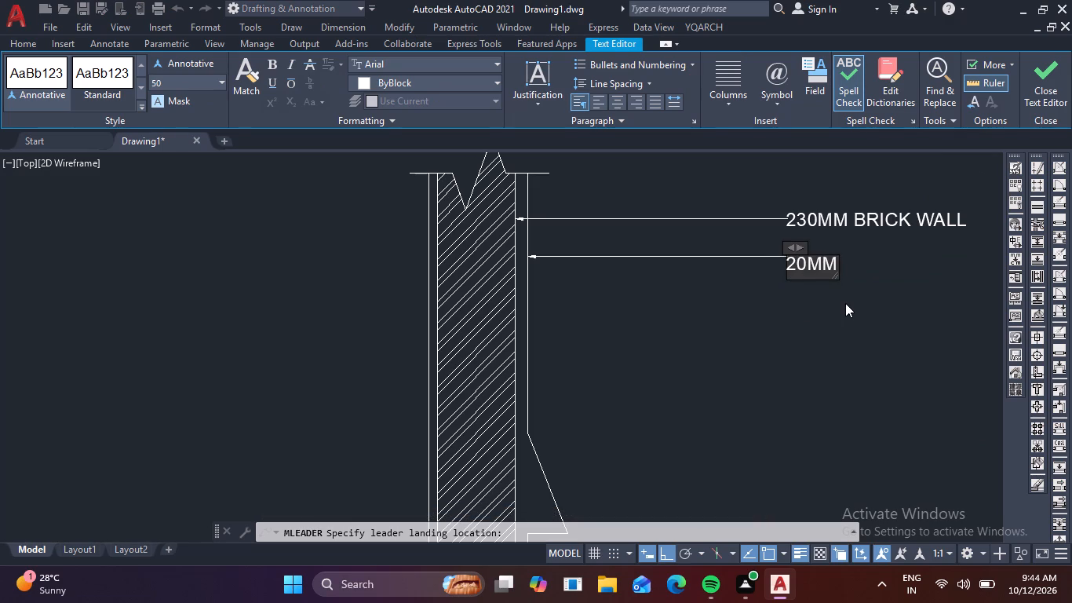
key(space)
text(PLA)
text(SRW)
key(BackSpace)
text(ER)
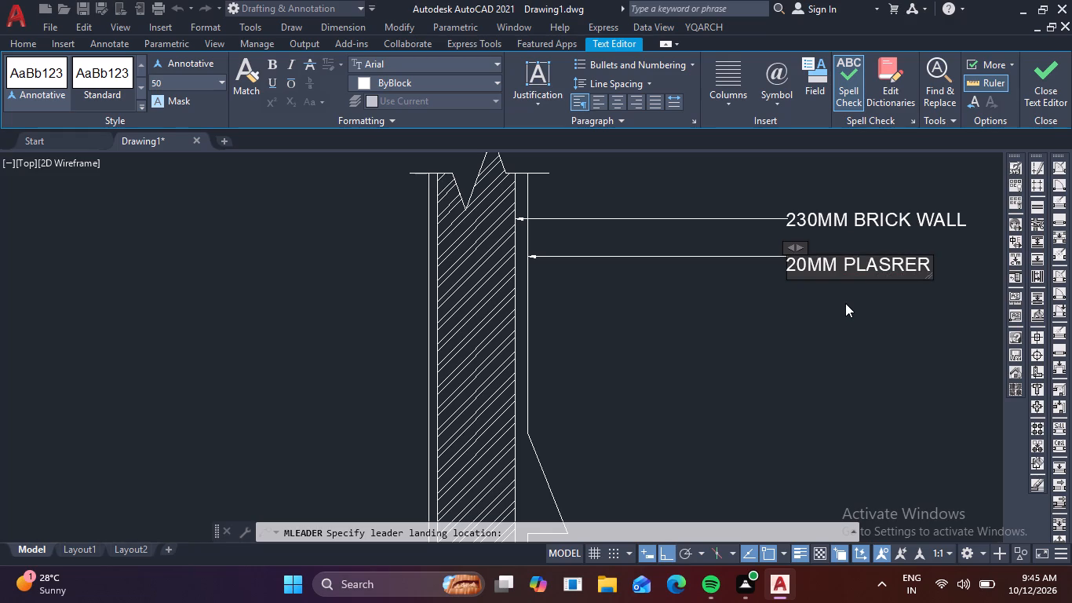
double_click(845, 303)
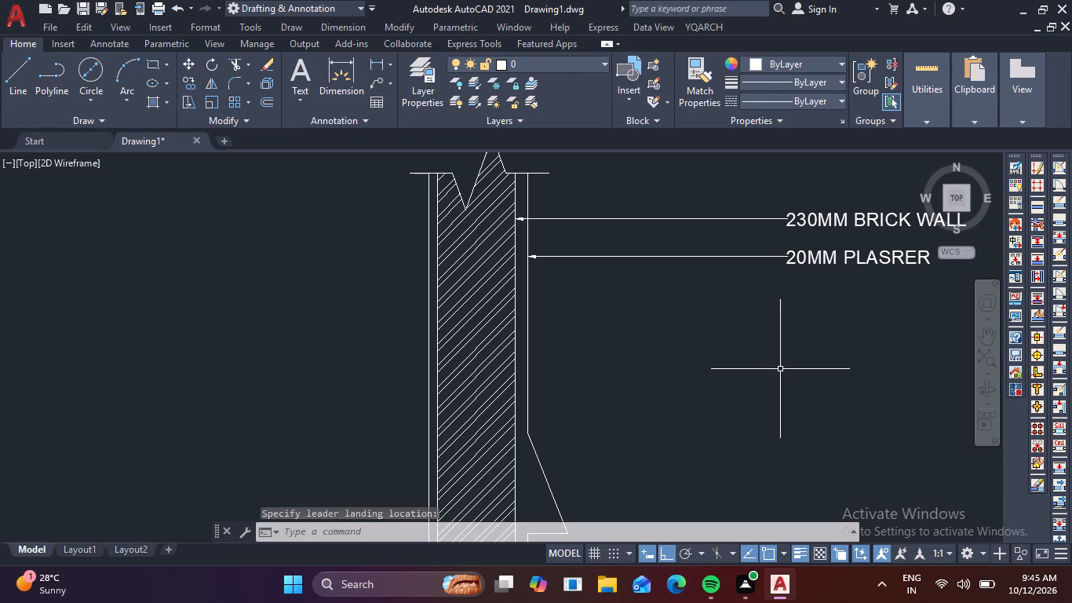
Start another multileader at the wall's outer face near the triangular projection above the plinth protection.
scroll(780, 369, down, 2)
middle_drag(763, 389, 740, 300)
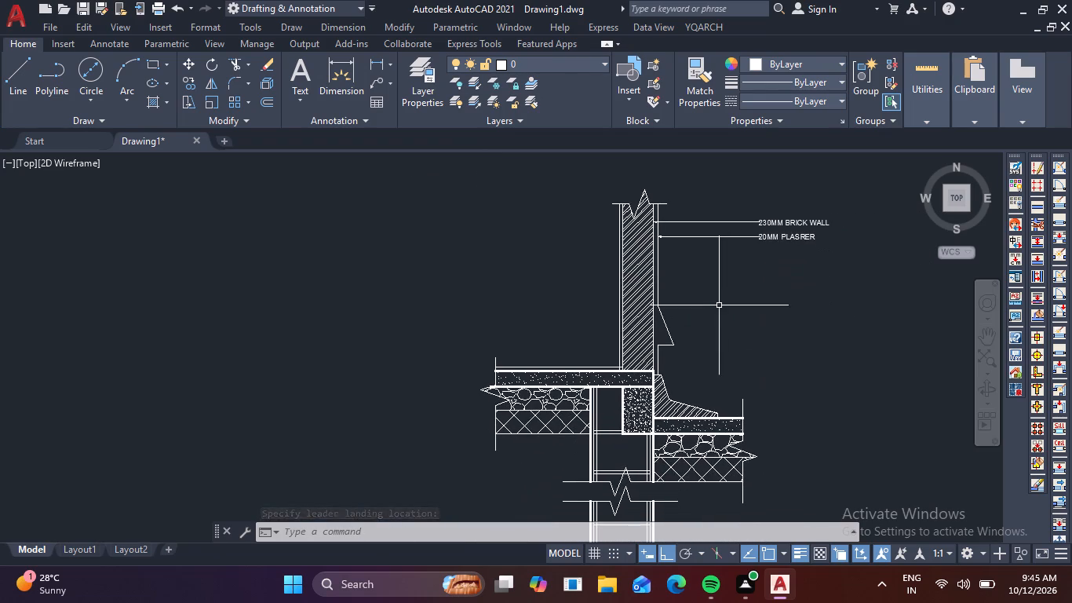
key(space)
scroll(661, 336, up, 1)
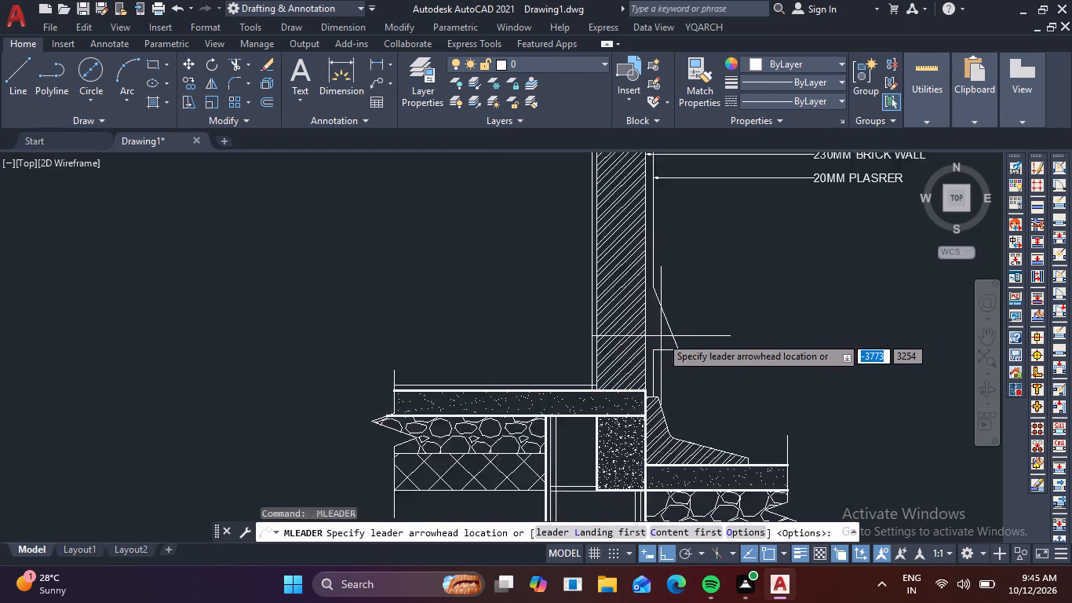
scroll(660, 336, up, 1)
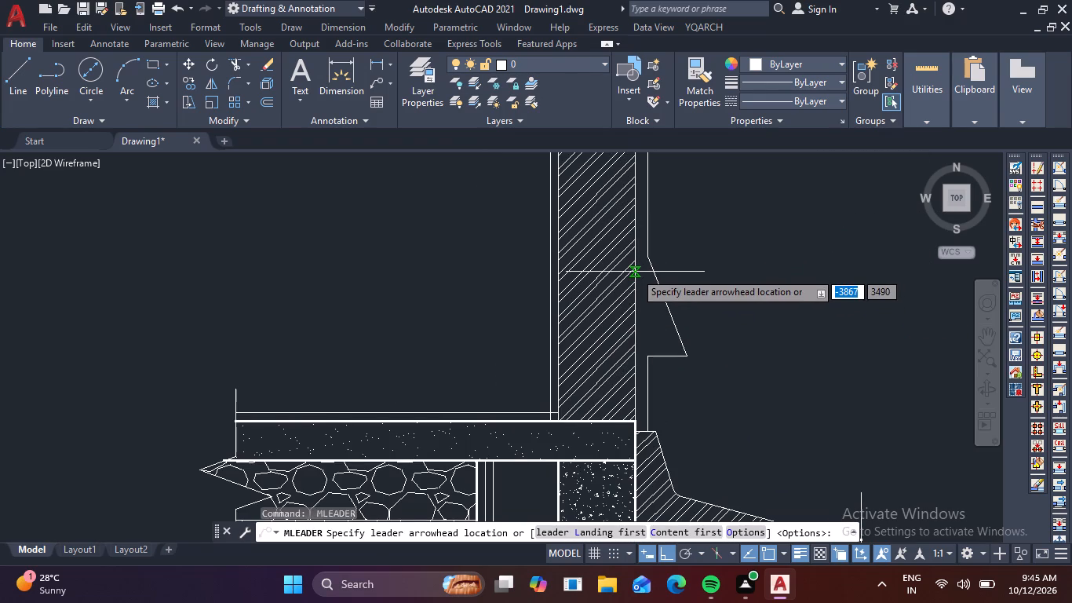
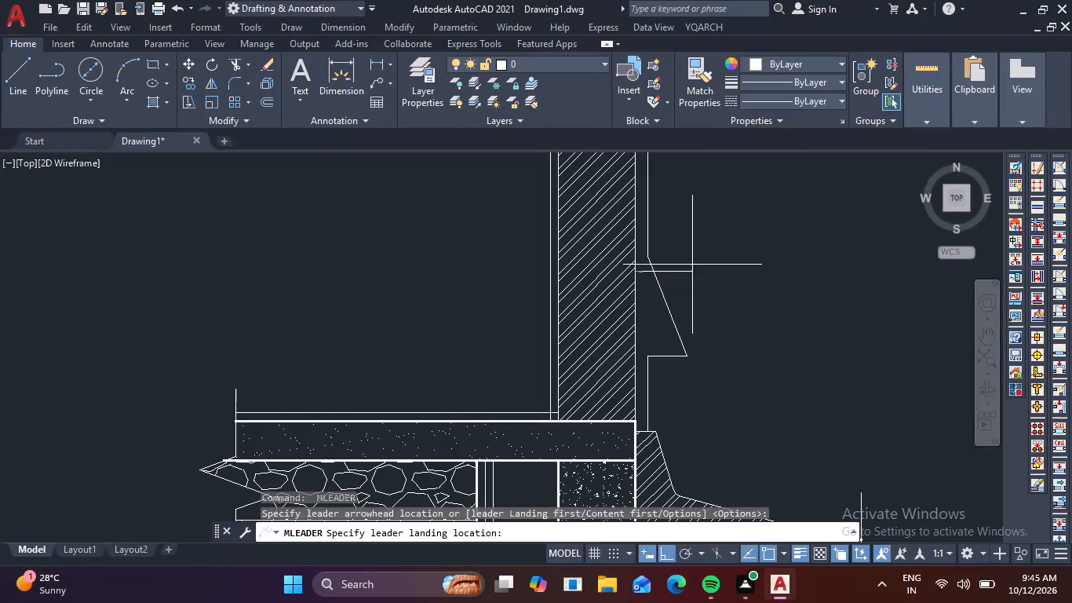
Finish the multileader from the brick wall's outer face, aligning its landing with the leaders above and labelling it "150MM PCC BED".
scroll(845, 262, down, 3)
scroll(867, 226, up, 1)
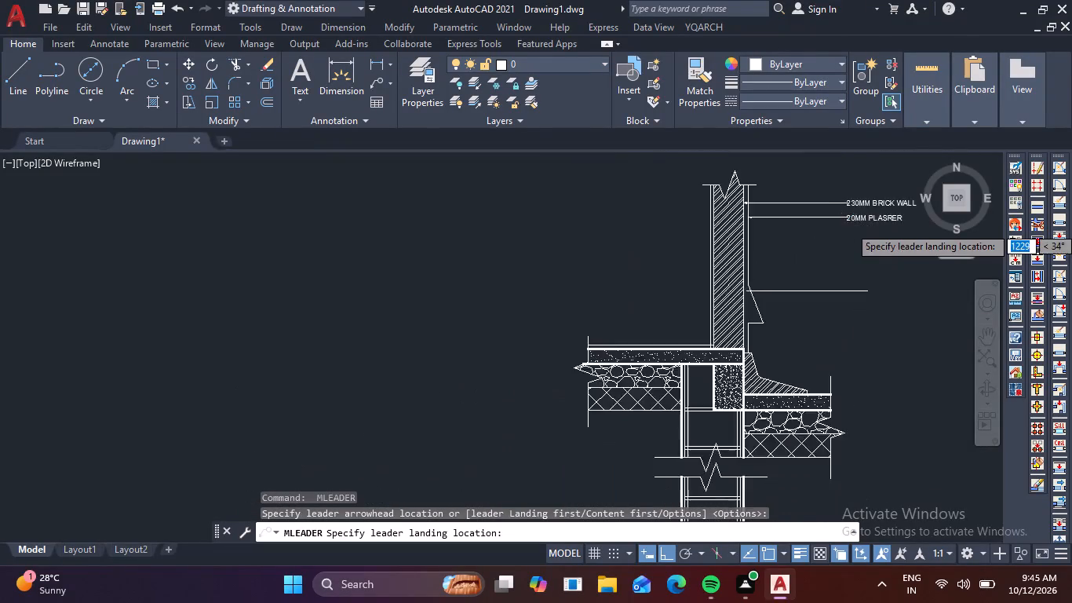
scroll(867, 226, up, 2)
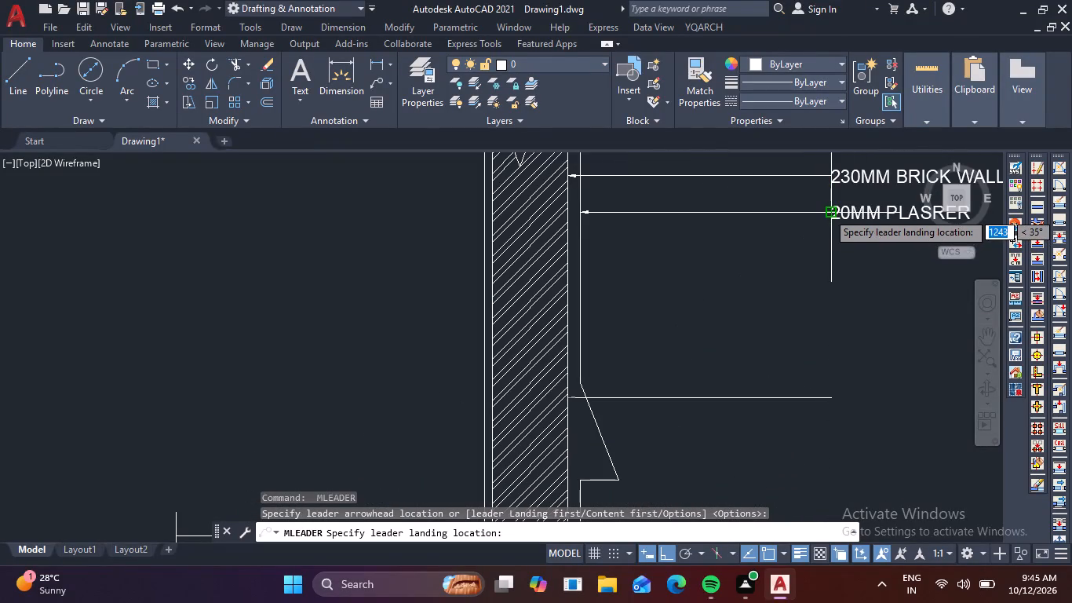
click(830, 398)
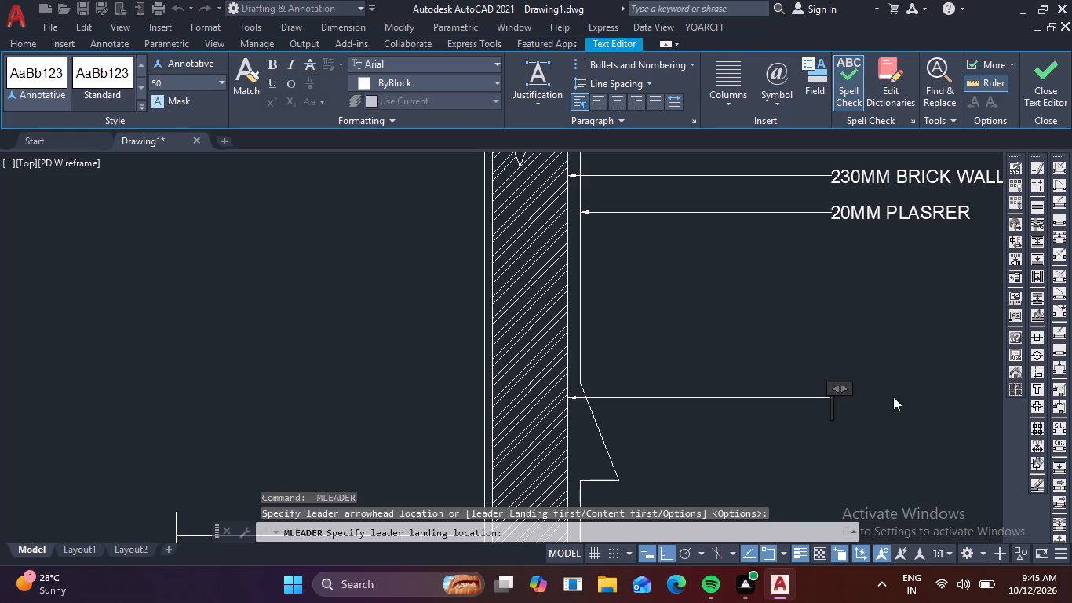
text(15)
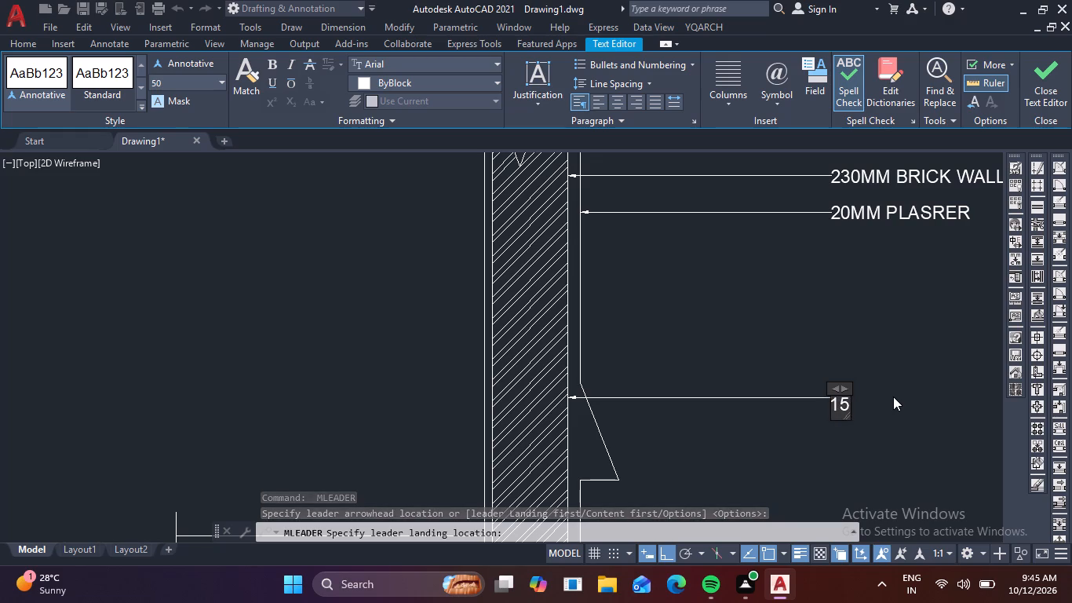
key(0)
text(MM)
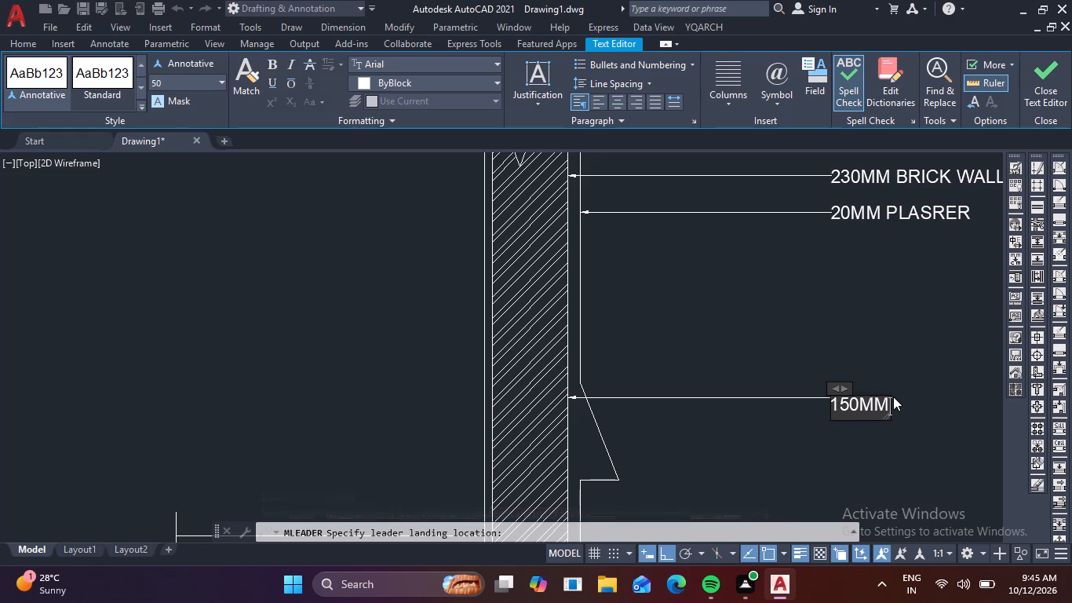
key(space)
text(PCC)
key(space)
text(BED)
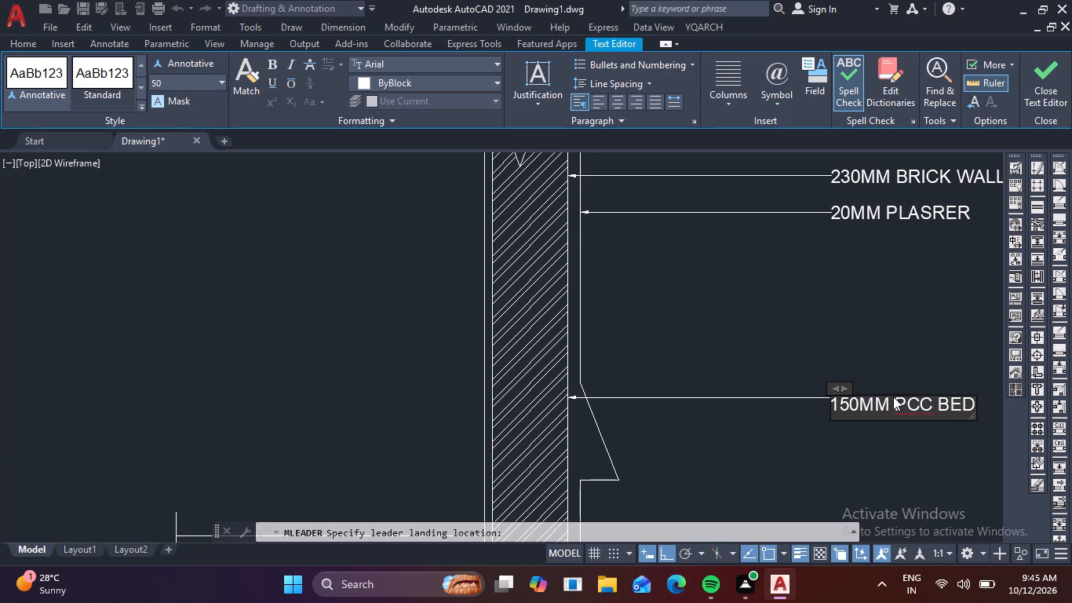
click(774, 311)
Add a multileader just below the PCC bed note, aligned with it, with two-line text "BRICK" / "PLINTH PROTECTION".
middle_drag(795, 443, 710, 309)
scroll(710, 309, up, 1)
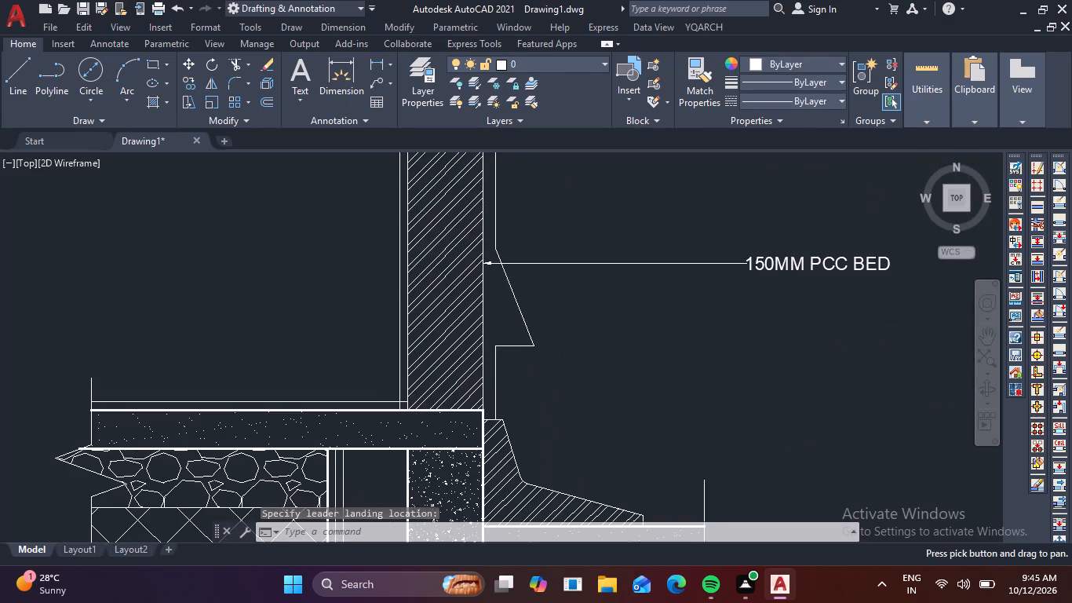
key(space)
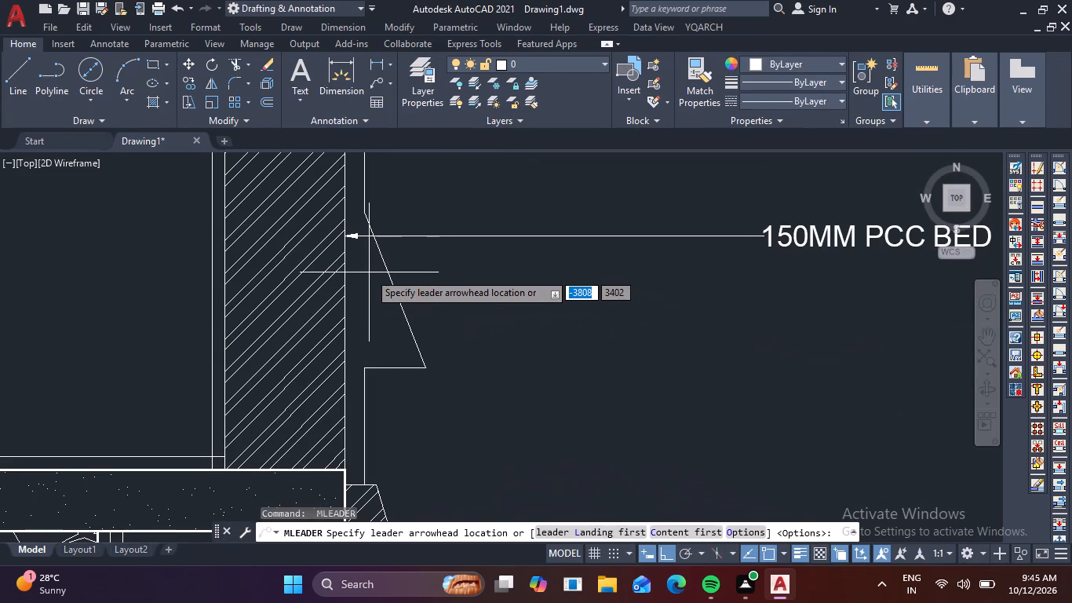
click(369, 272)
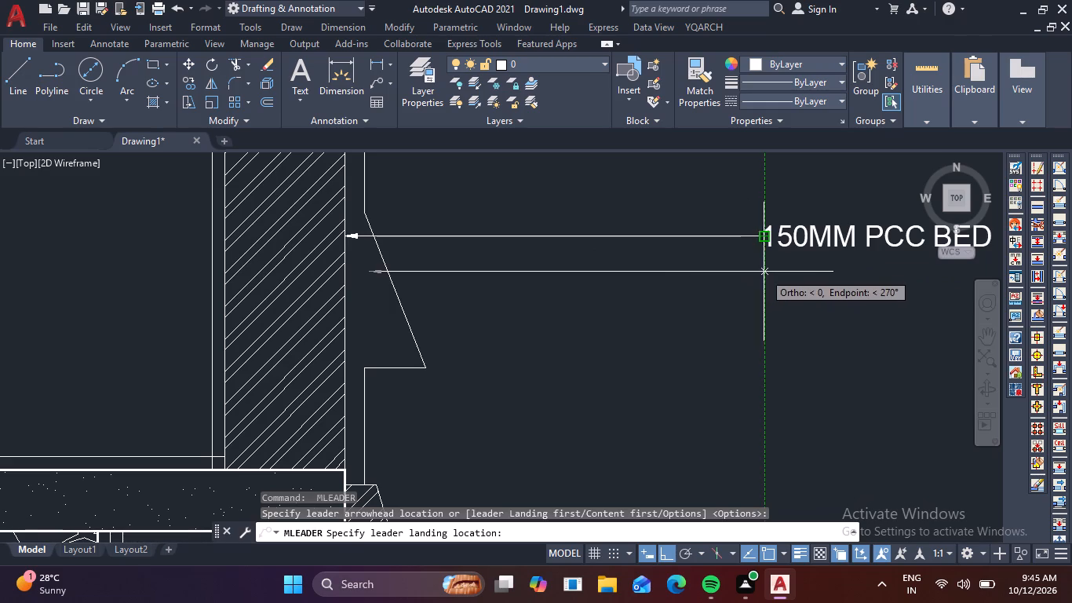
click(766, 271)
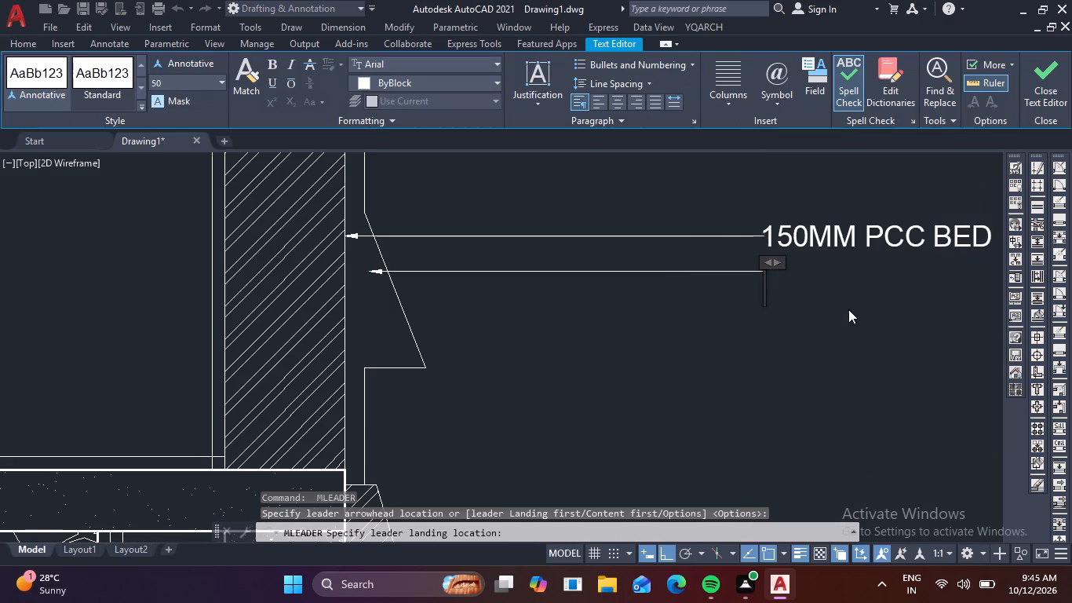
text(BRICK)
key(Return)
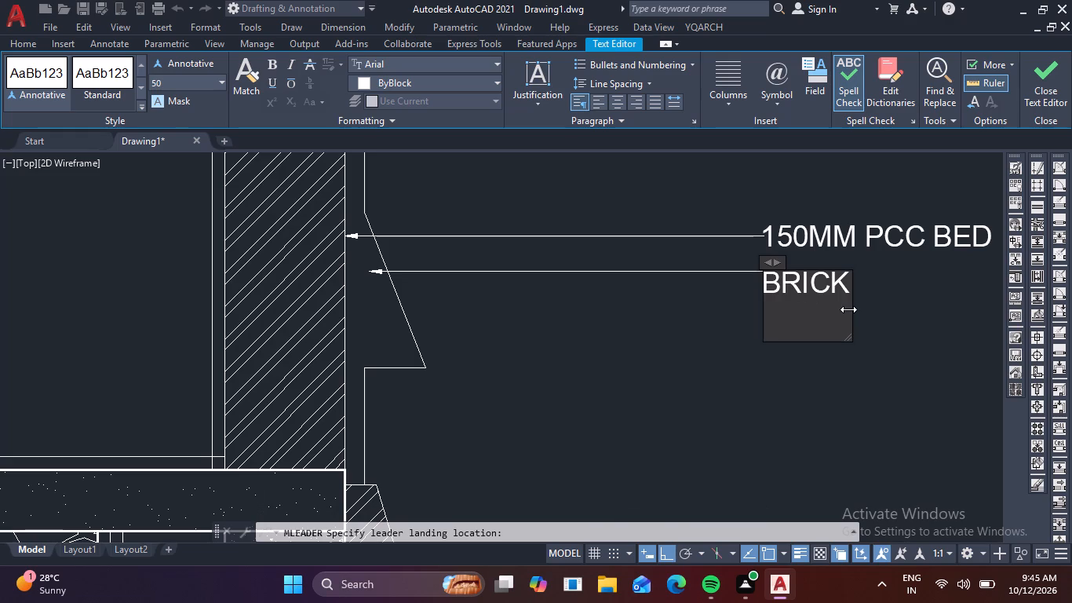
text(PLI)
text(NTH)
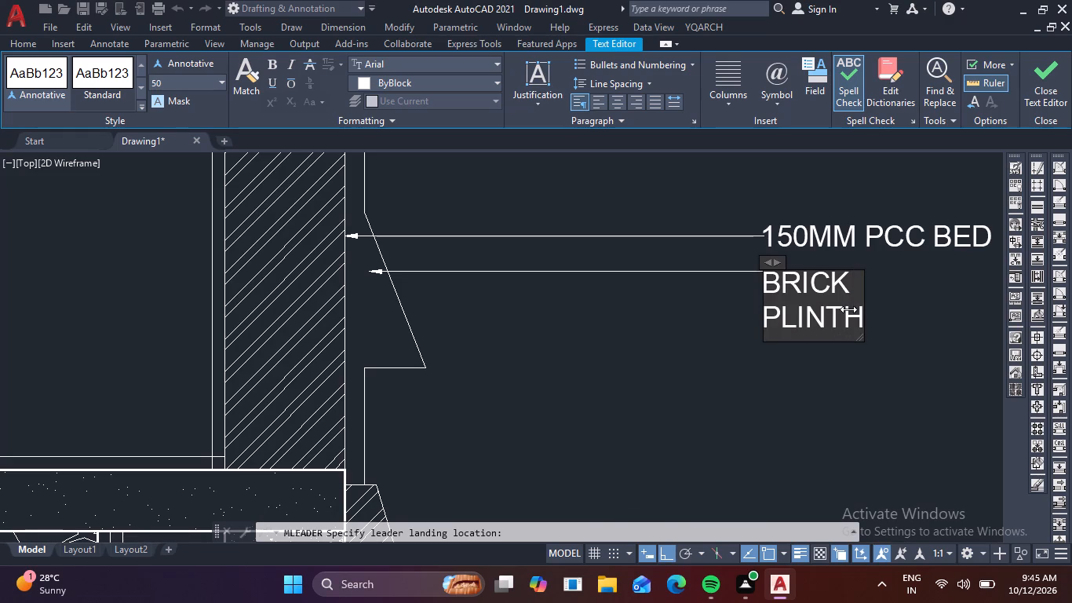
key(space)
text(P)
text(RO)
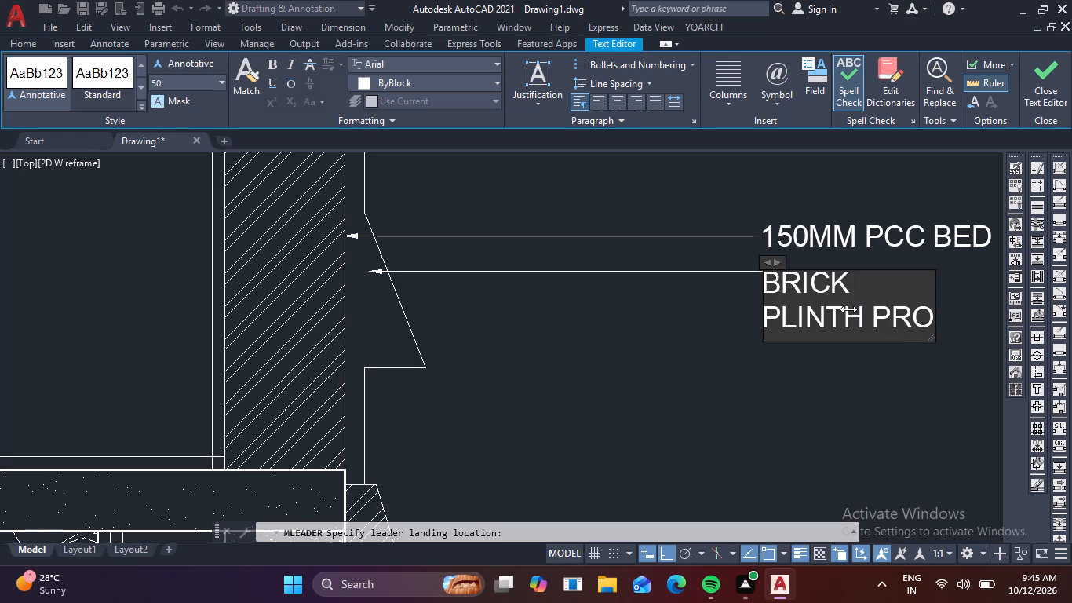
text(TECTION)
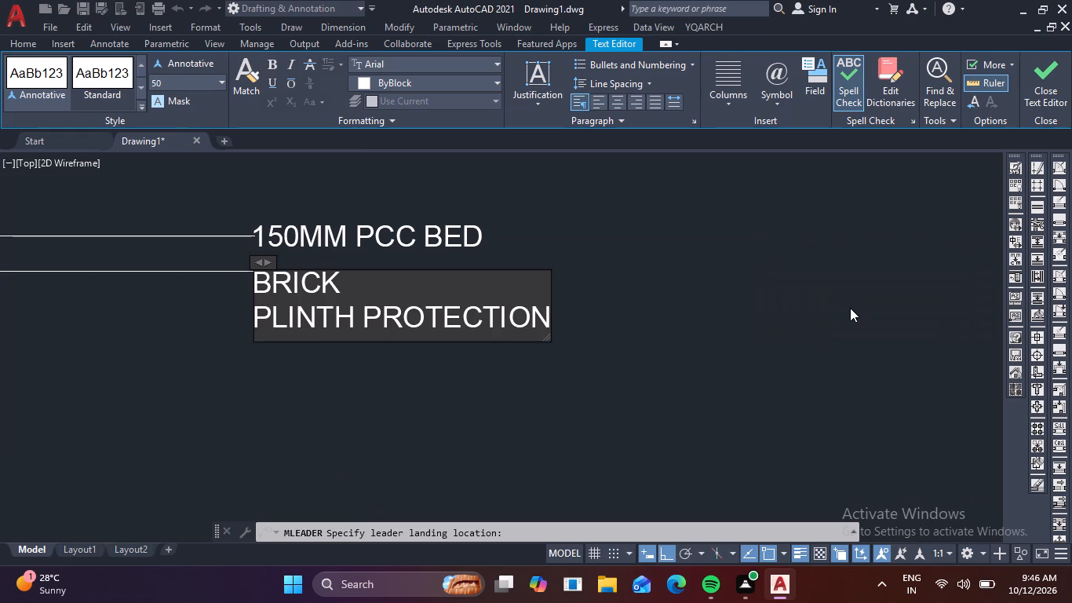
click(799, 316)
Move the PCC bed and brick plinth protection leaders straight down about 717 to the floor slab's lower outer corner.
scroll(791, 309, down, 1)
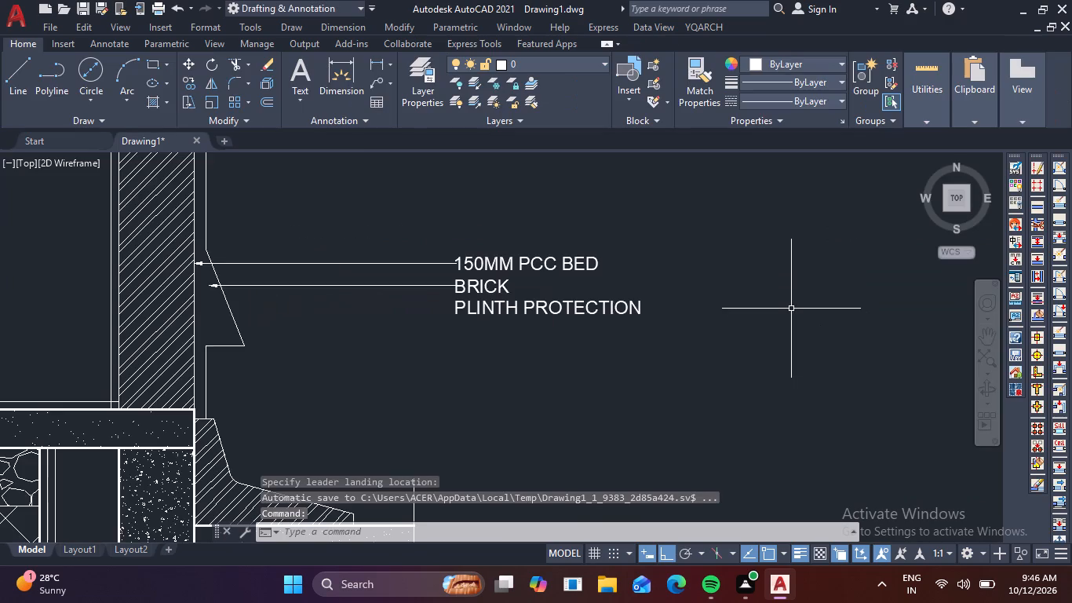
middle_drag(655, 375, 746, 231)
middle_drag(746, 231, 736, 243)
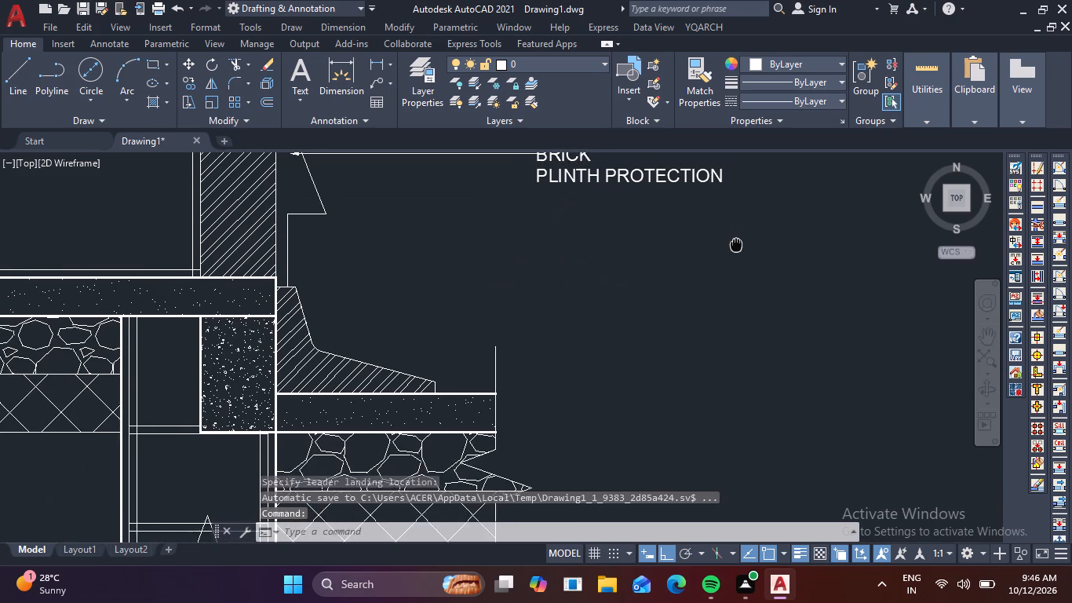
middle_drag(736, 243, 735, 249)
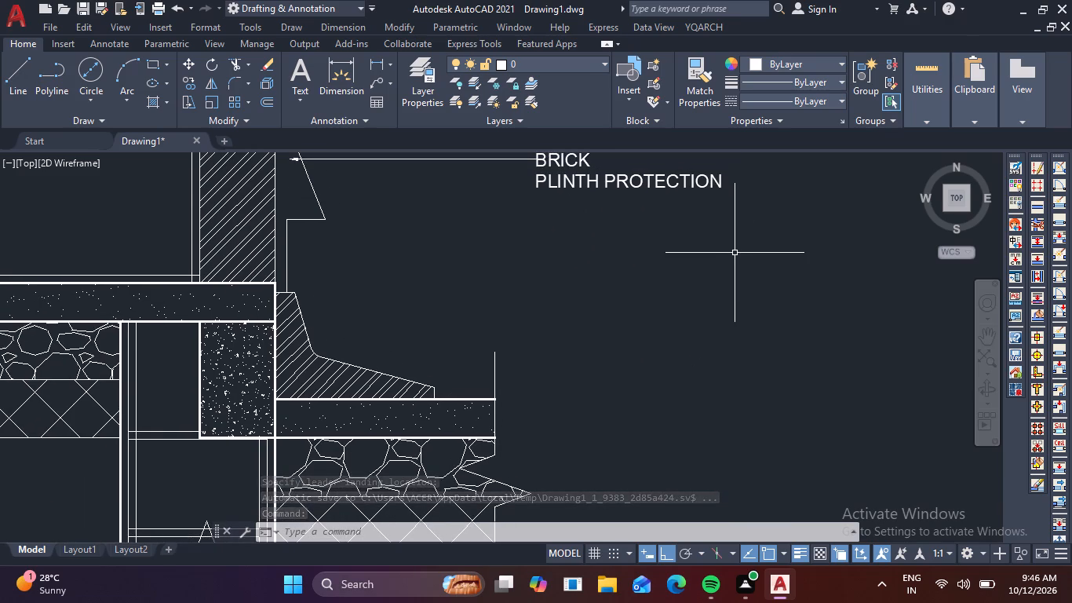
scroll(678, 247, up, 1)
middle_drag(678, 247, 698, 266)
scroll(699, 265, down, 2)
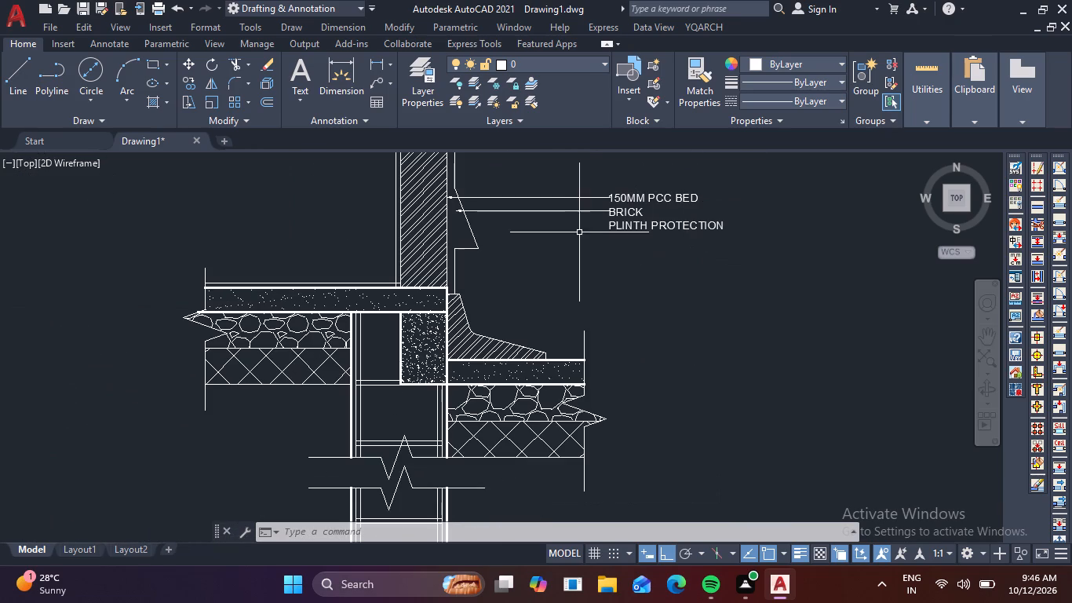
click(576, 228)
click(550, 175)
key(m)
key(space)
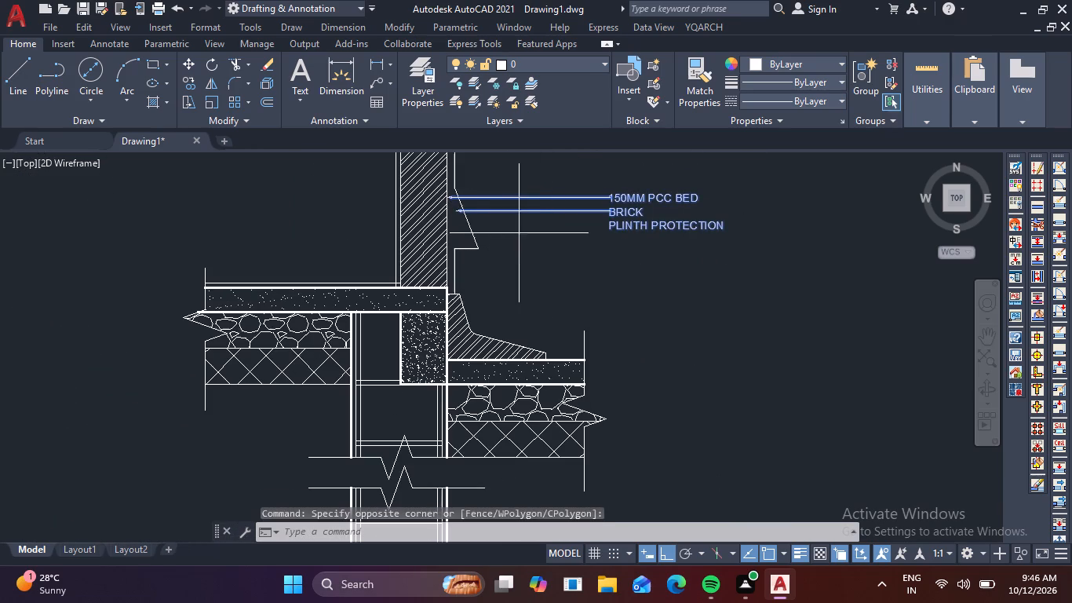
click(451, 196)
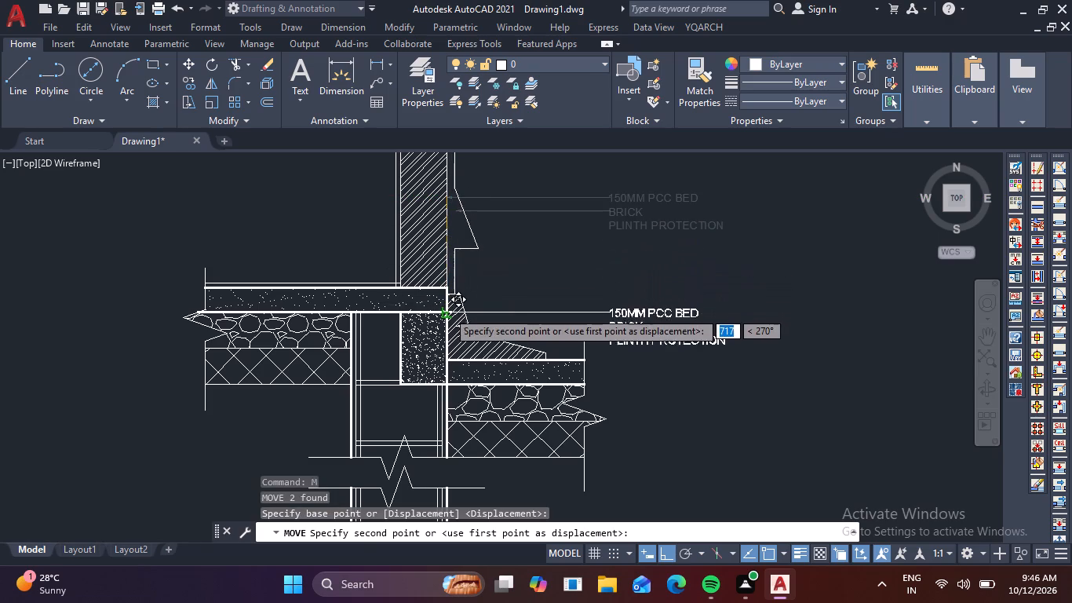
click(447, 313)
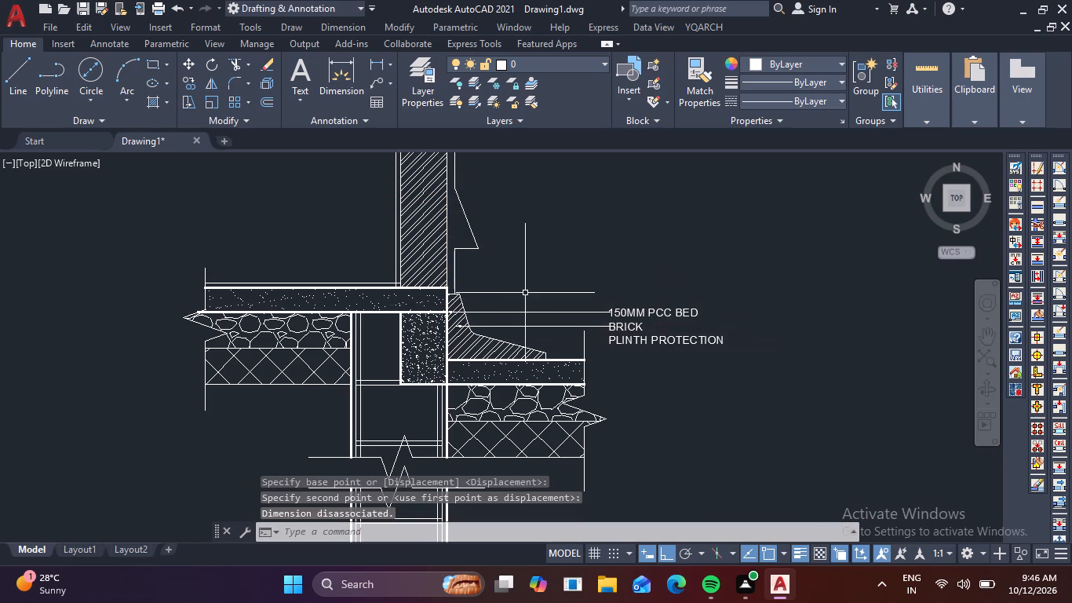
Move both leaders up so the PCC bed arrowhead meets the top inner corner of the hatched plinth protection.
scroll(585, 273, up, 1)
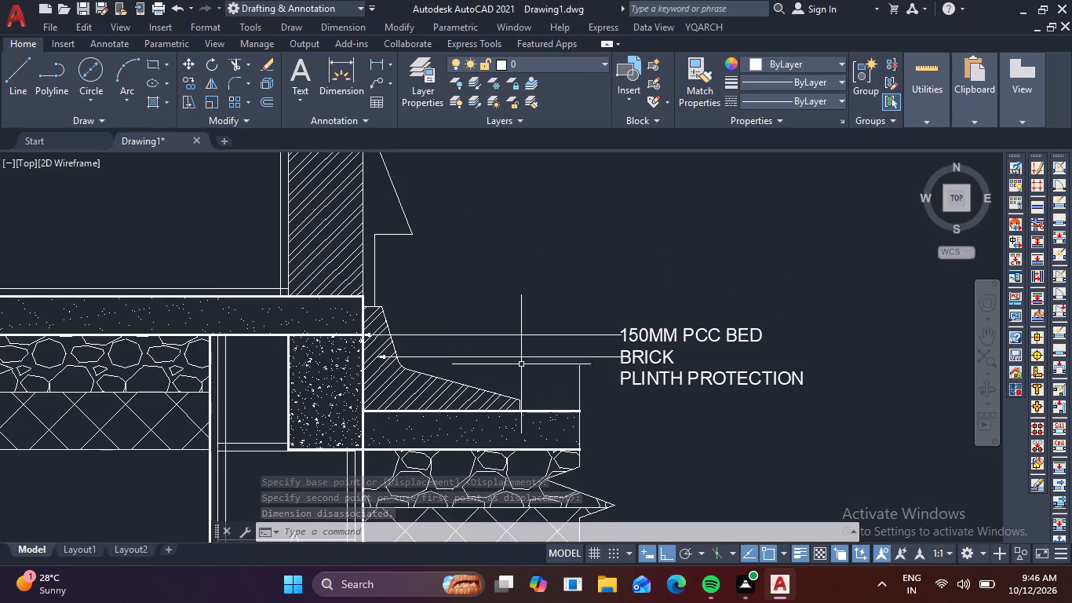
click(522, 371)
click(512, 303)
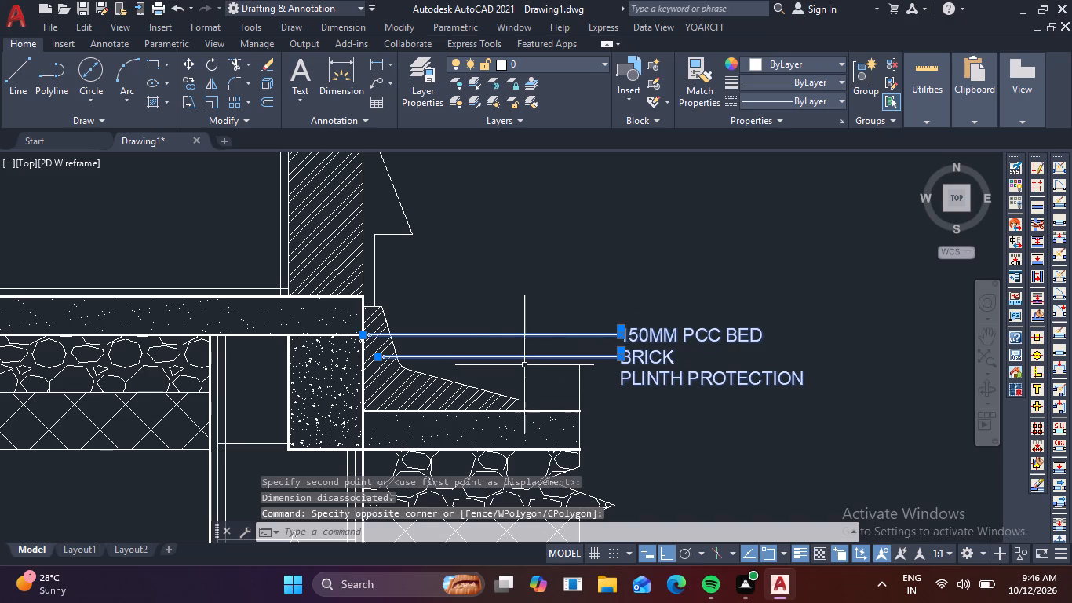
key(m)
key(space)
scroll(392, 348, up, 2)
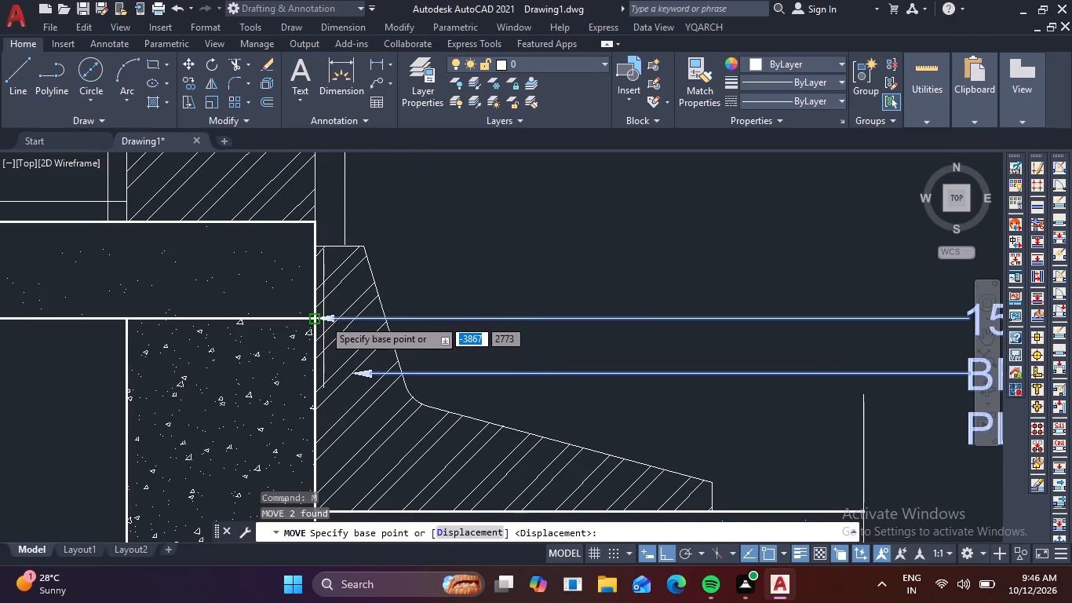
click(323, 319)
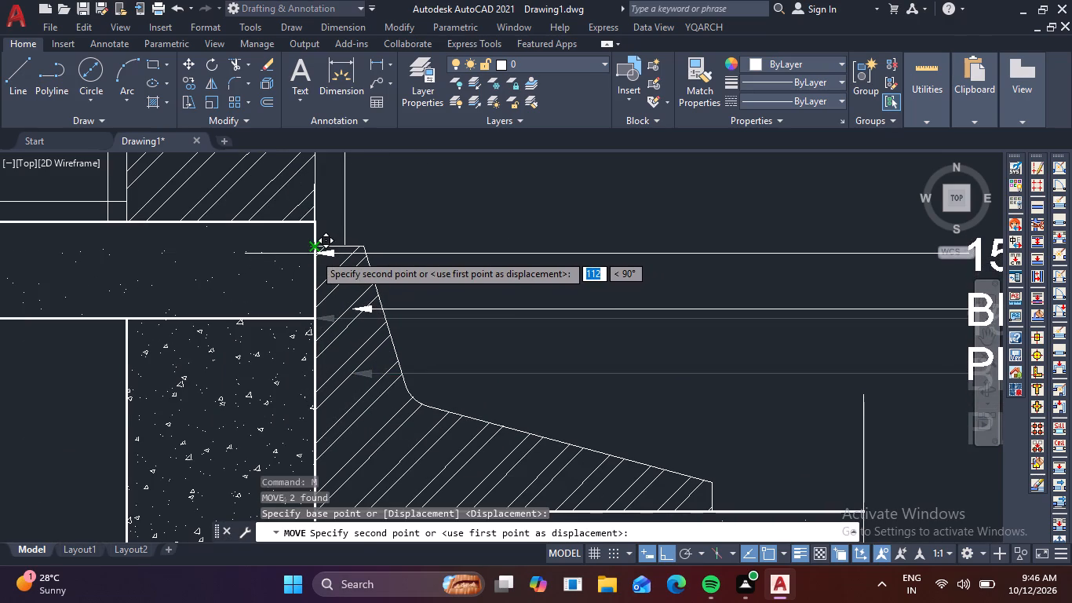
click(314, 254)
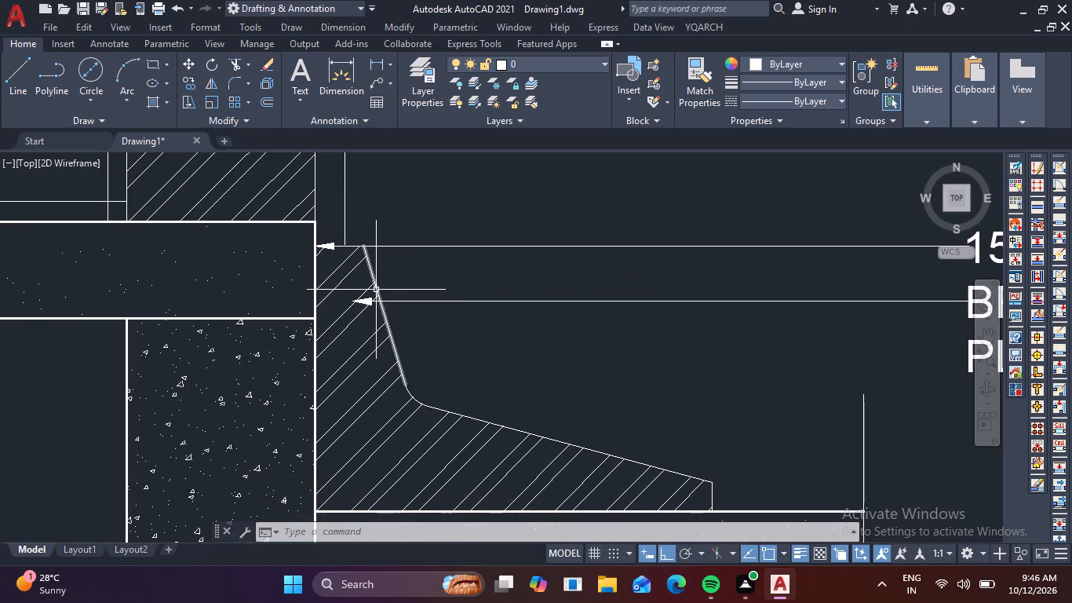
key(space)
key(Escape)
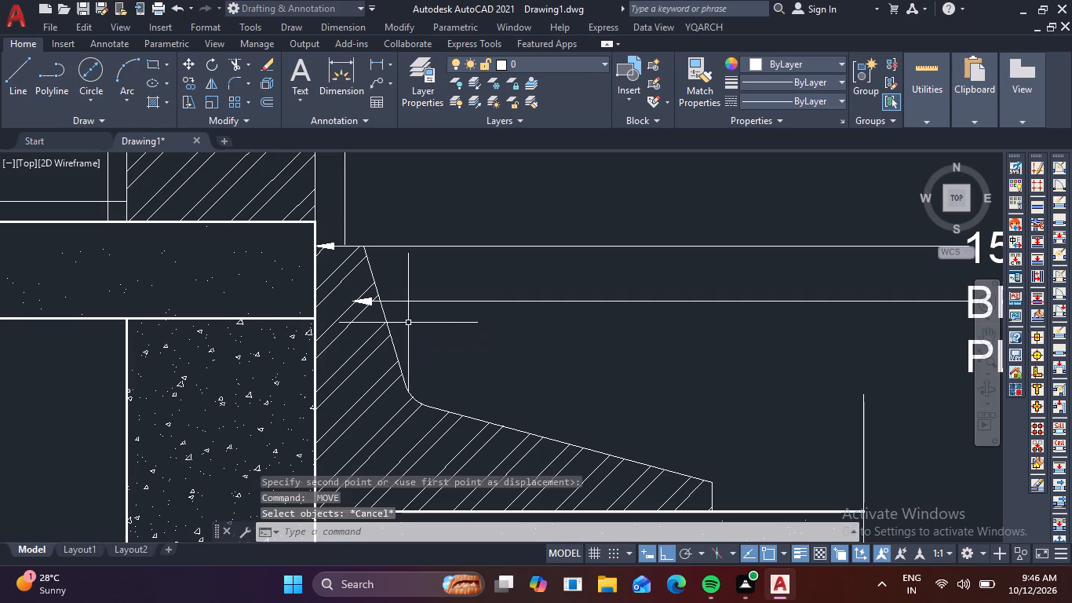
Add a multileader pointing into the concrete plinth beam, its landing aligned with the notes above, with text "450X230 PLINTH BEAM".
scroll(410, 327, down, 1)
middle_drag(429, 338, 443, 289)
text(MULR)
key(BackSpace)
text(T)
key(space)
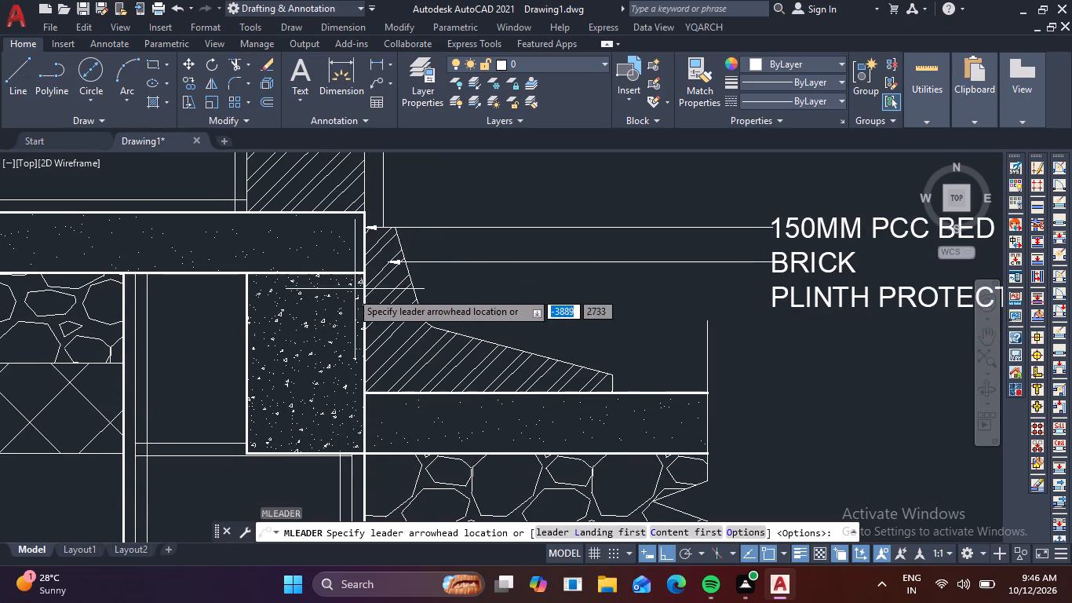
click(342, 316)
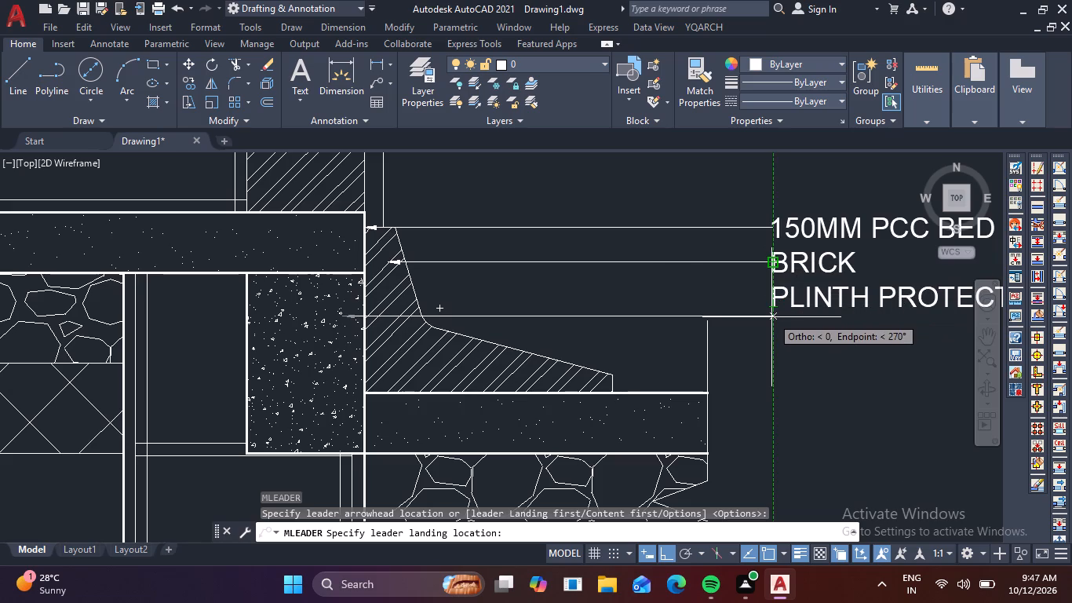
click(771, 318)
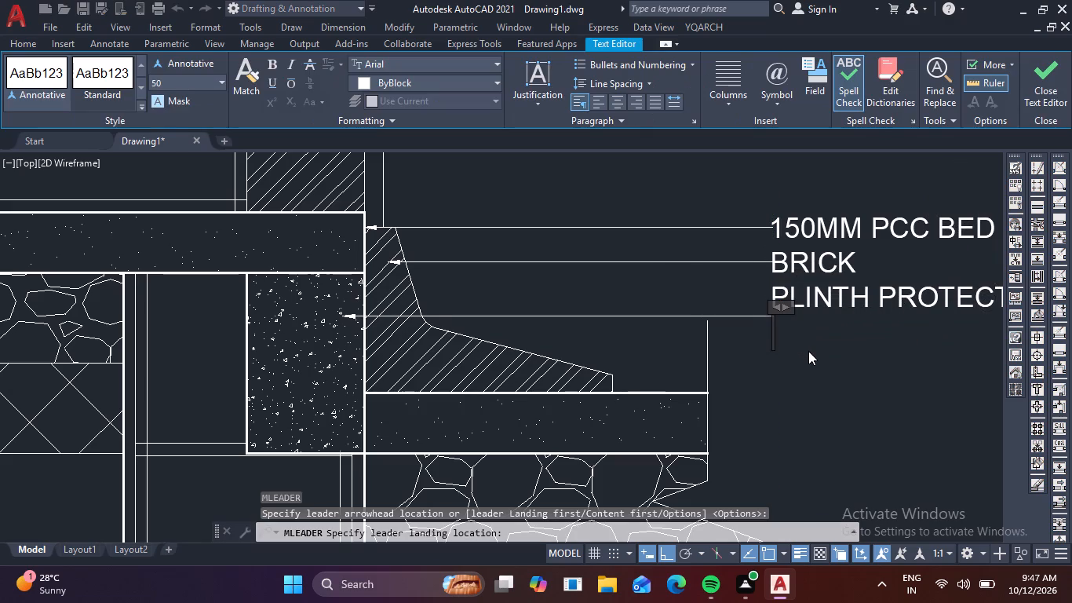
key(4)
key(5)
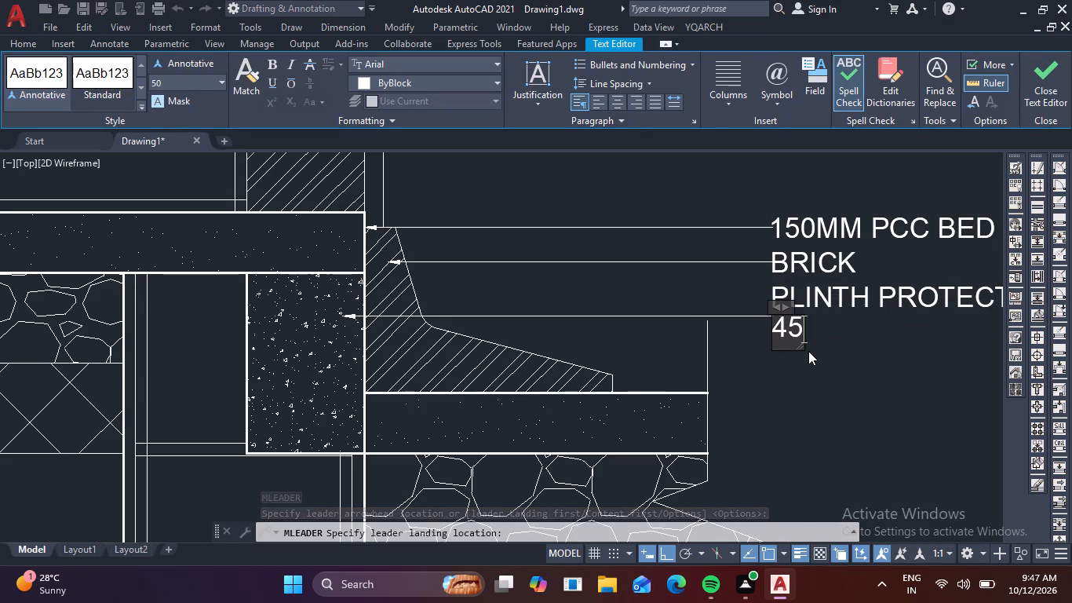
text(0X)
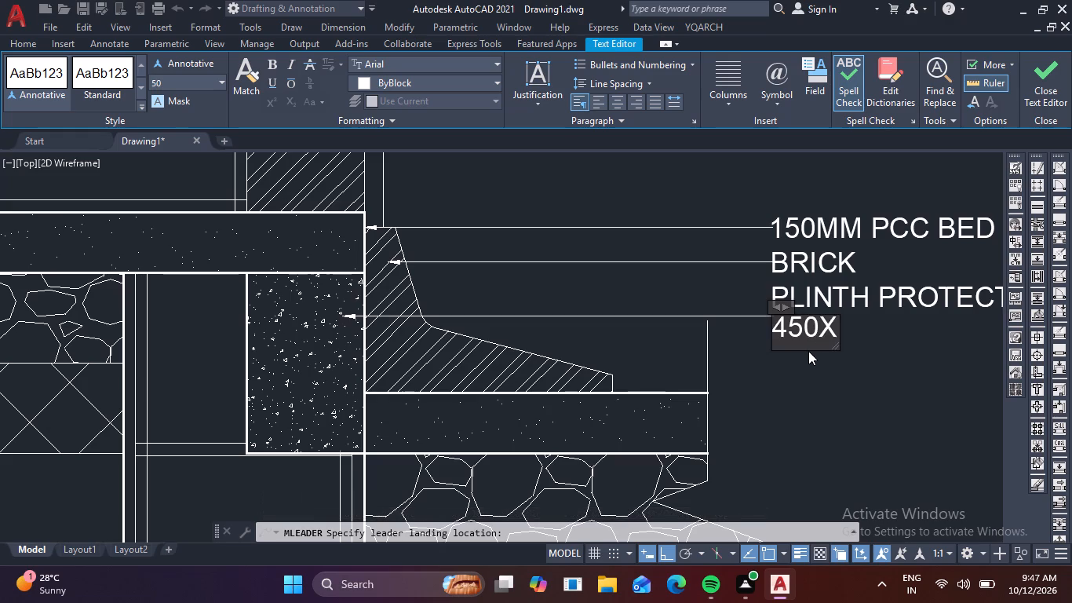
text(230)
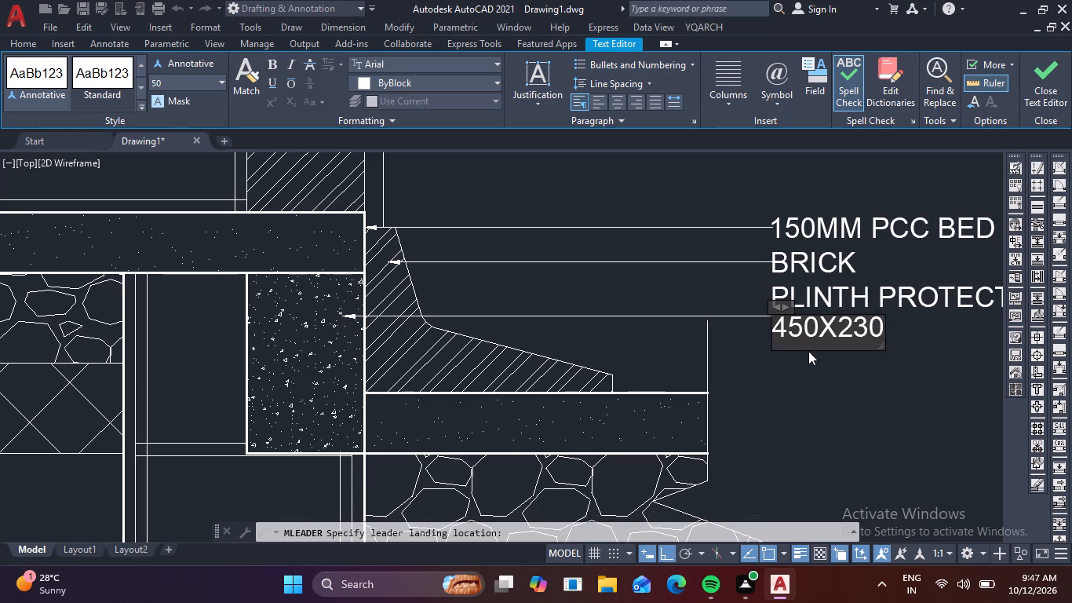
key(space)
text(PLI)
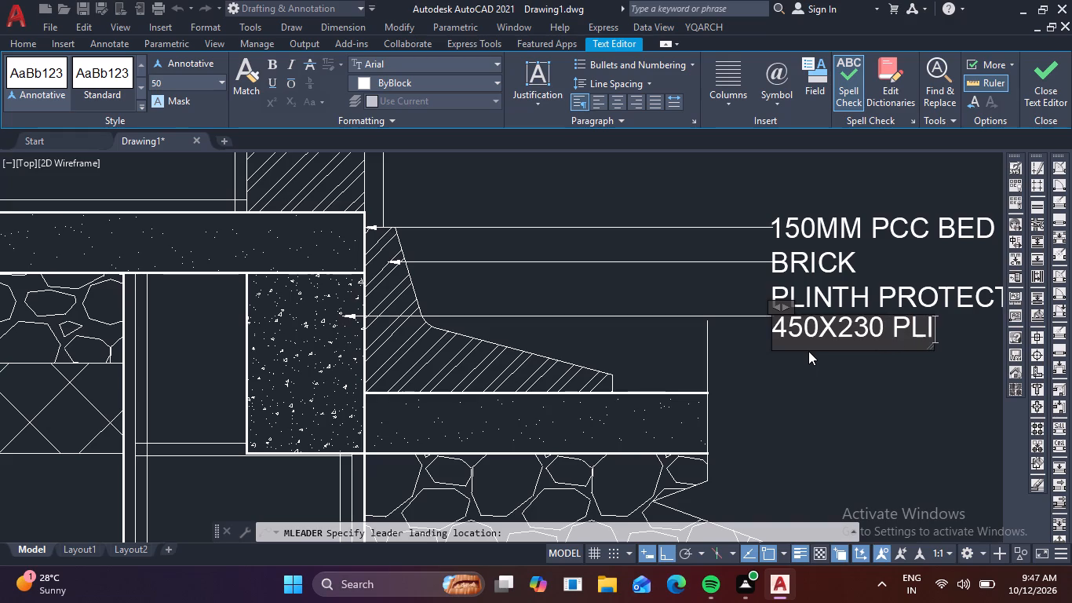
text(NTH)
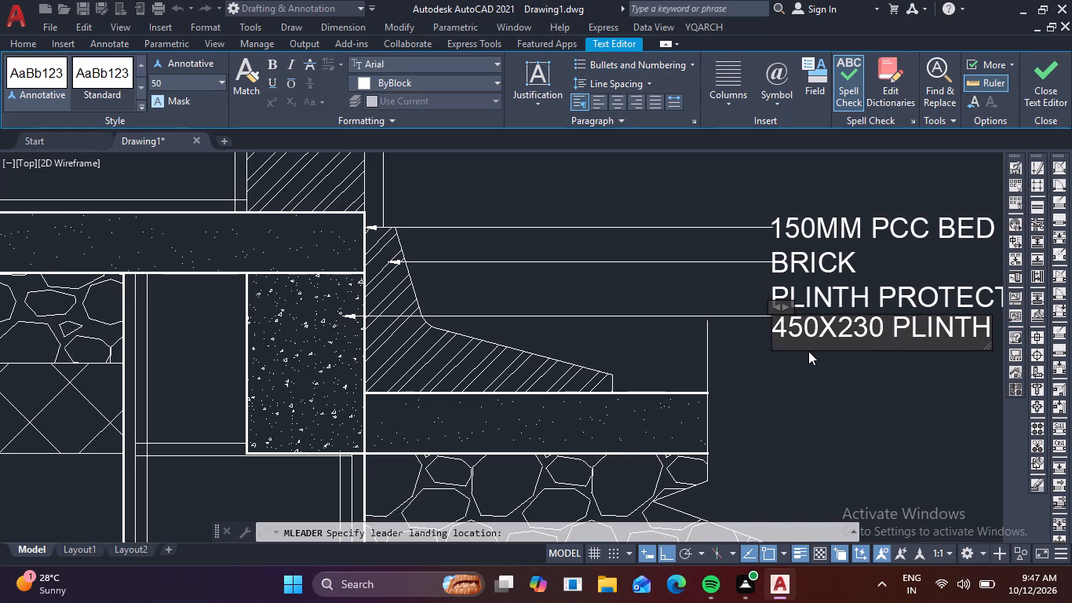
key(space)
text(BEAM)
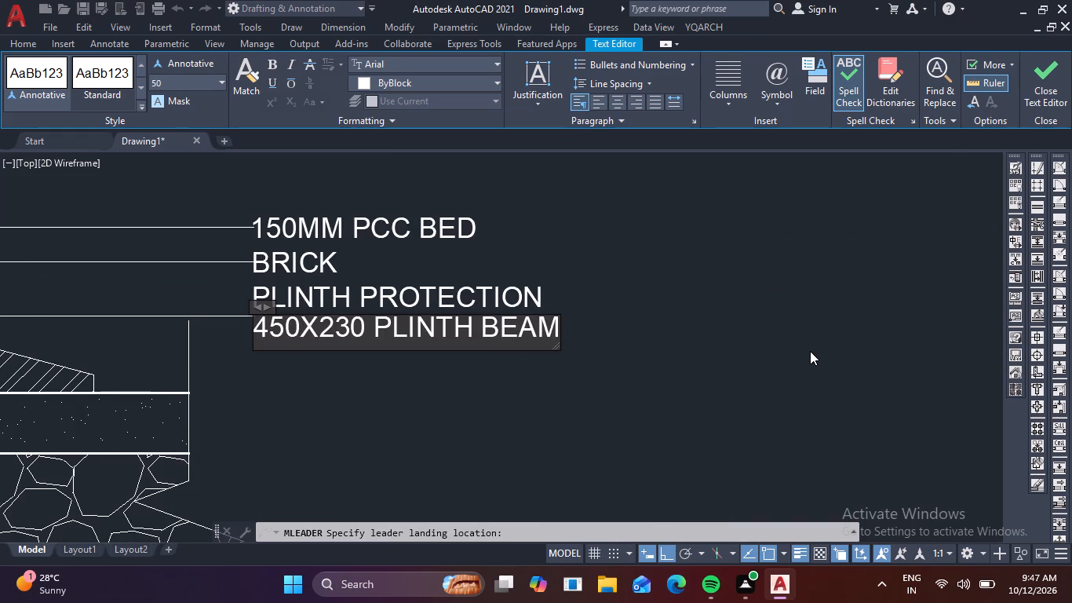
drag(1001, 351, 986, 359)
Move the plinth beam leader straight down about 27 to clear the plinth protection note.
middle_drag(279, 387, 709, 393)
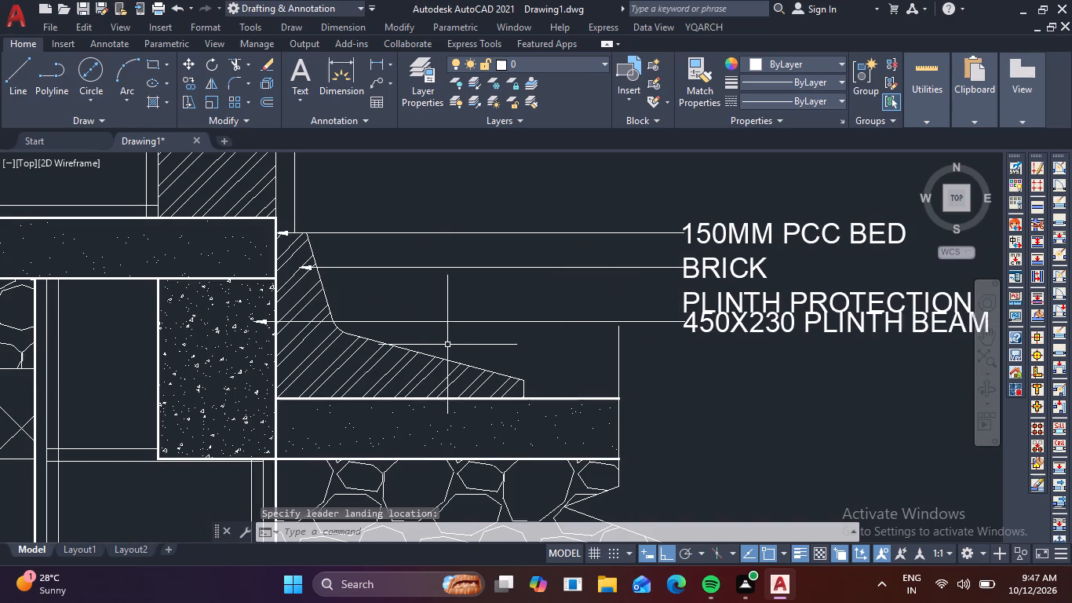
drag(477, 335, 469, 317)
click(454, 300)
text(M)
key(space)
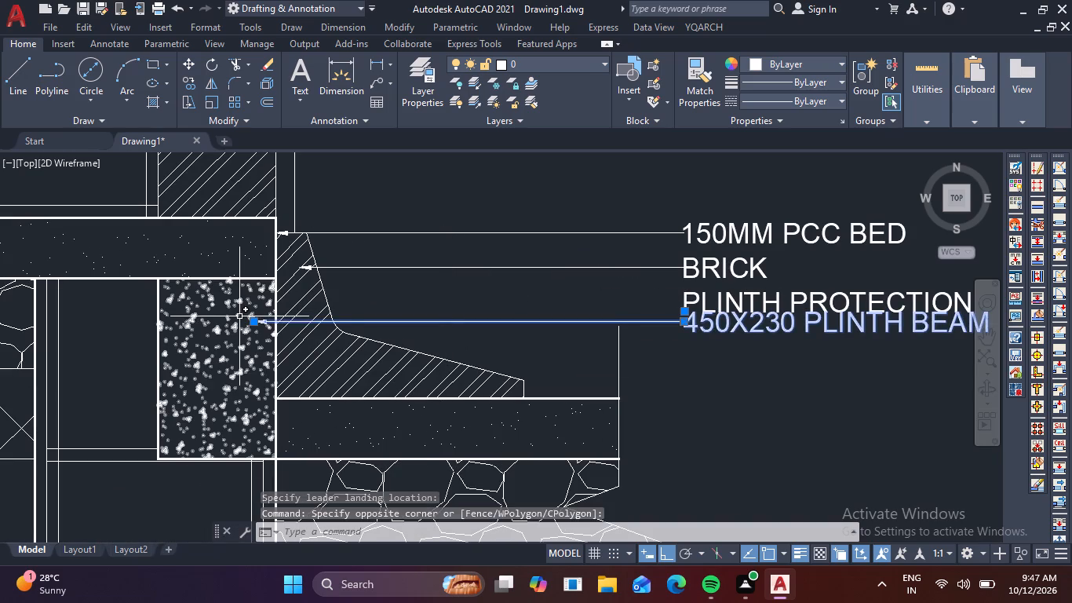
click(256, 320)
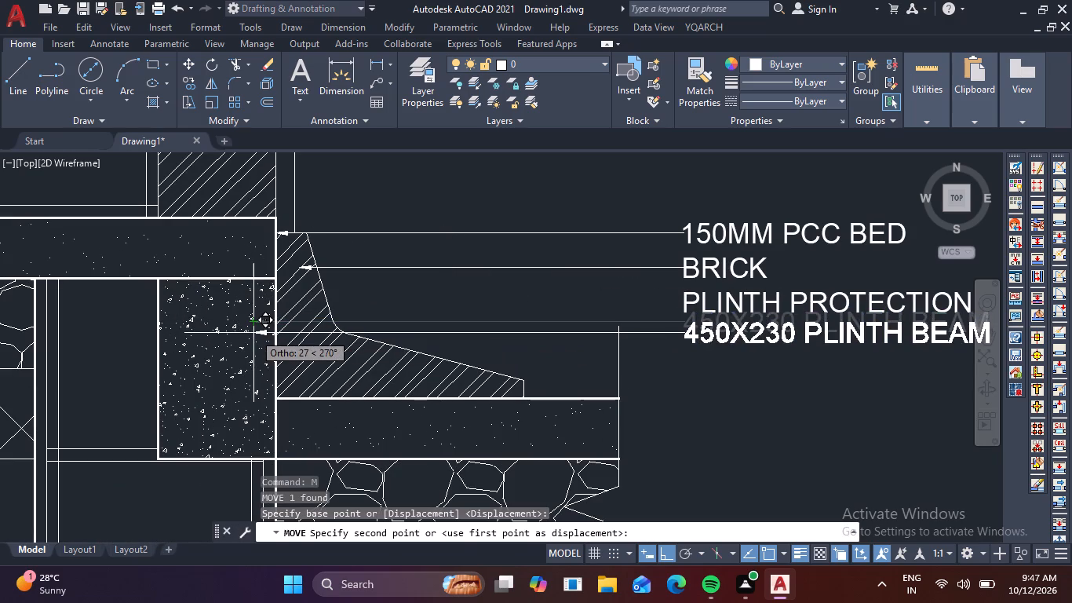
click(253, 333)
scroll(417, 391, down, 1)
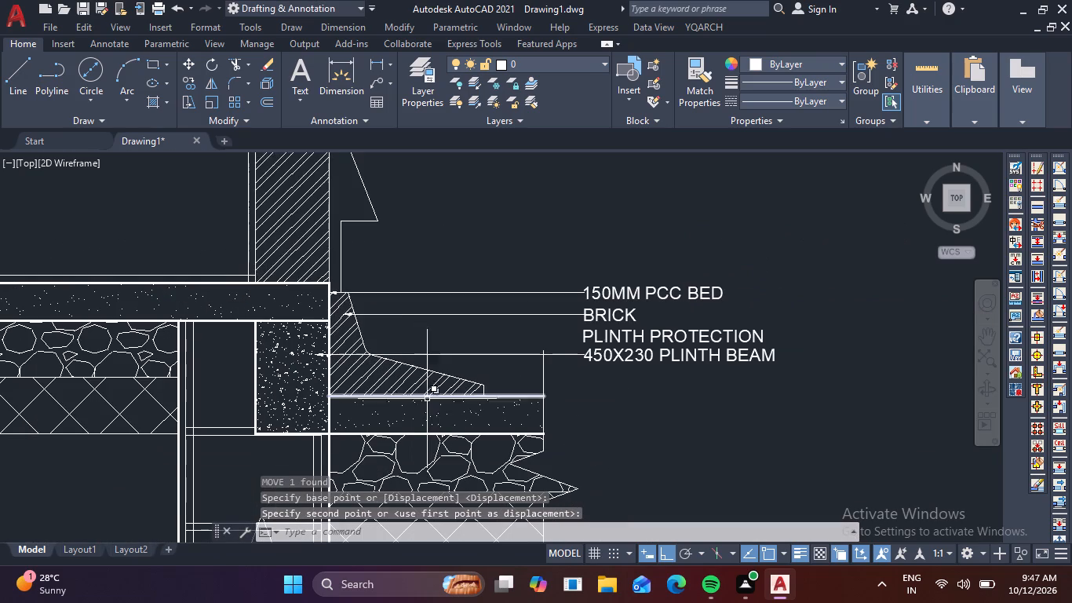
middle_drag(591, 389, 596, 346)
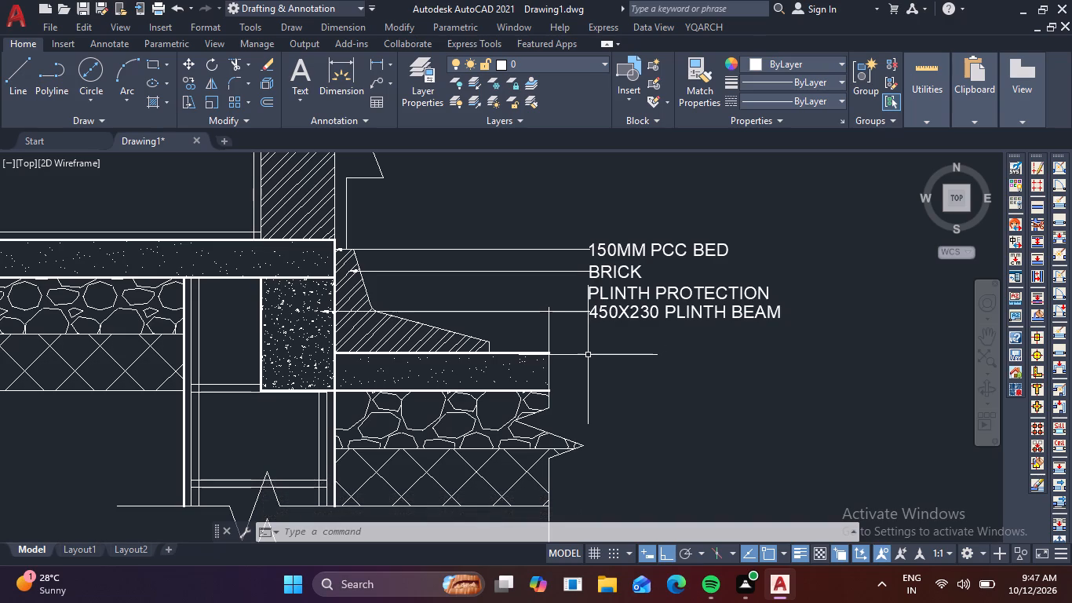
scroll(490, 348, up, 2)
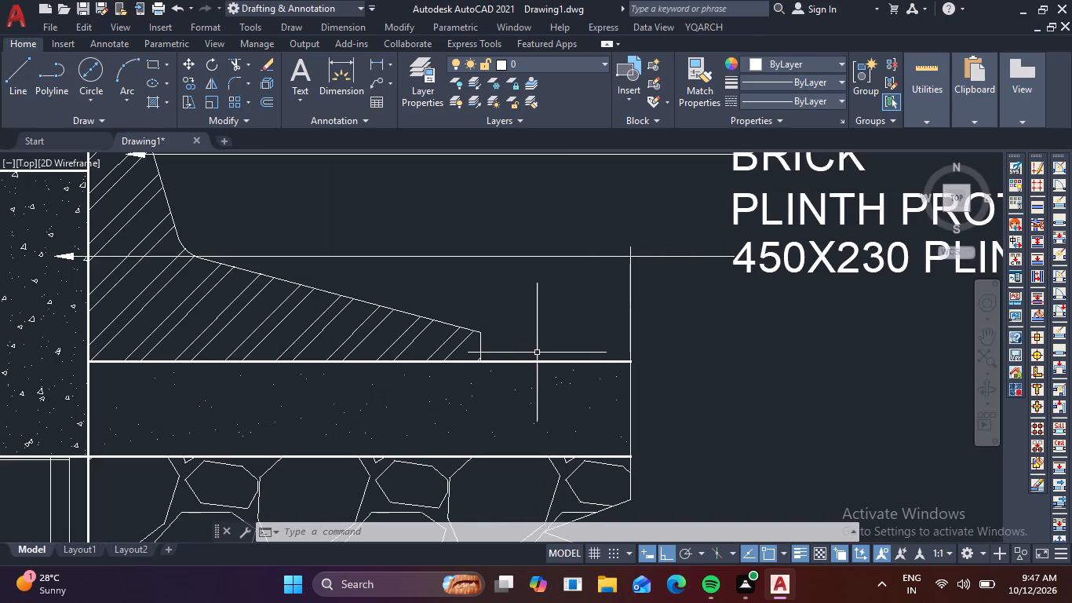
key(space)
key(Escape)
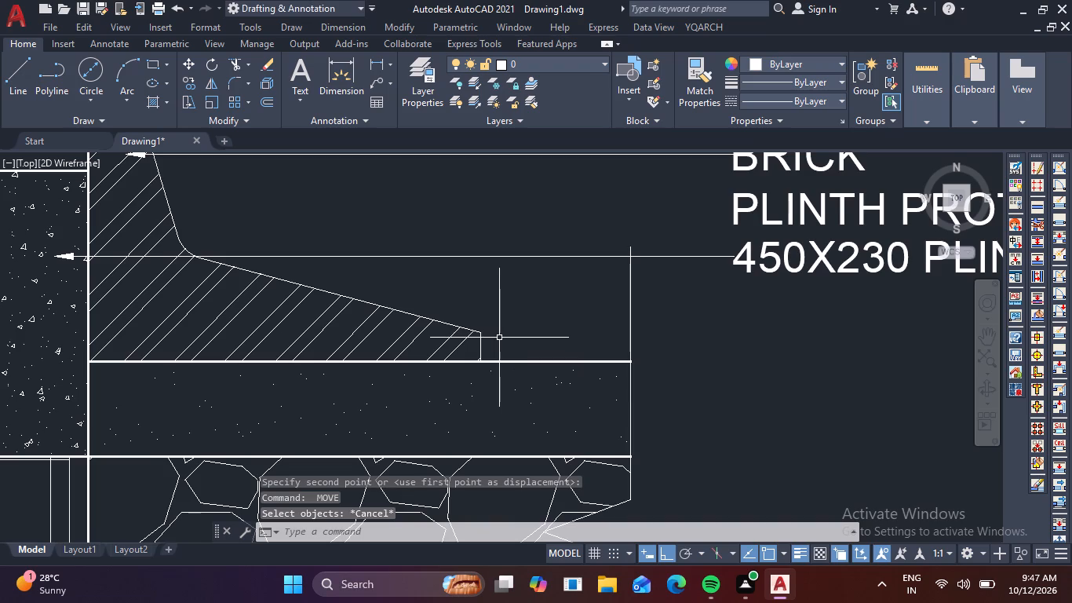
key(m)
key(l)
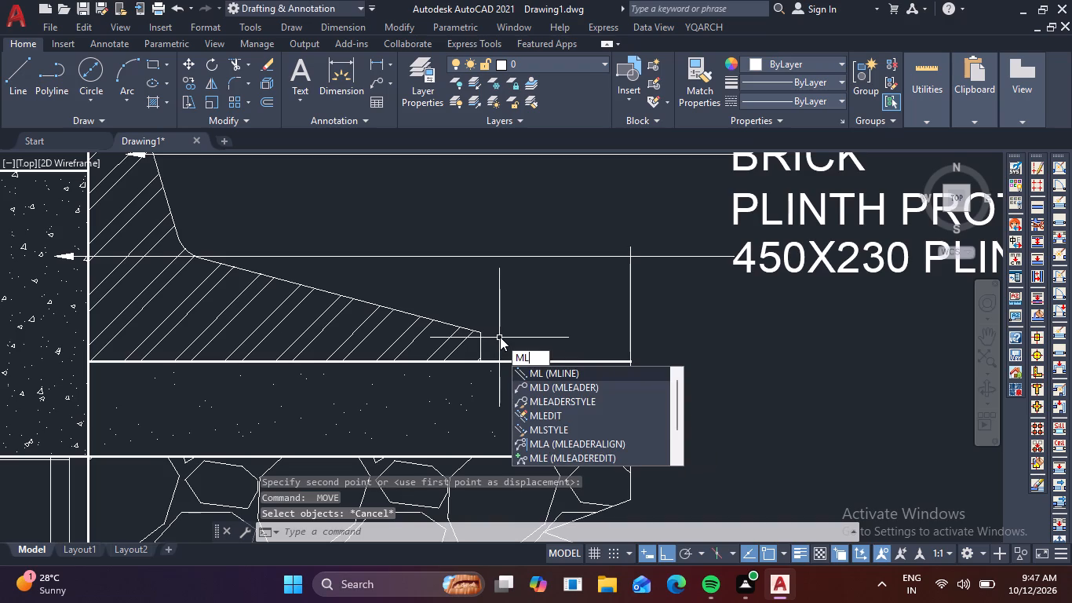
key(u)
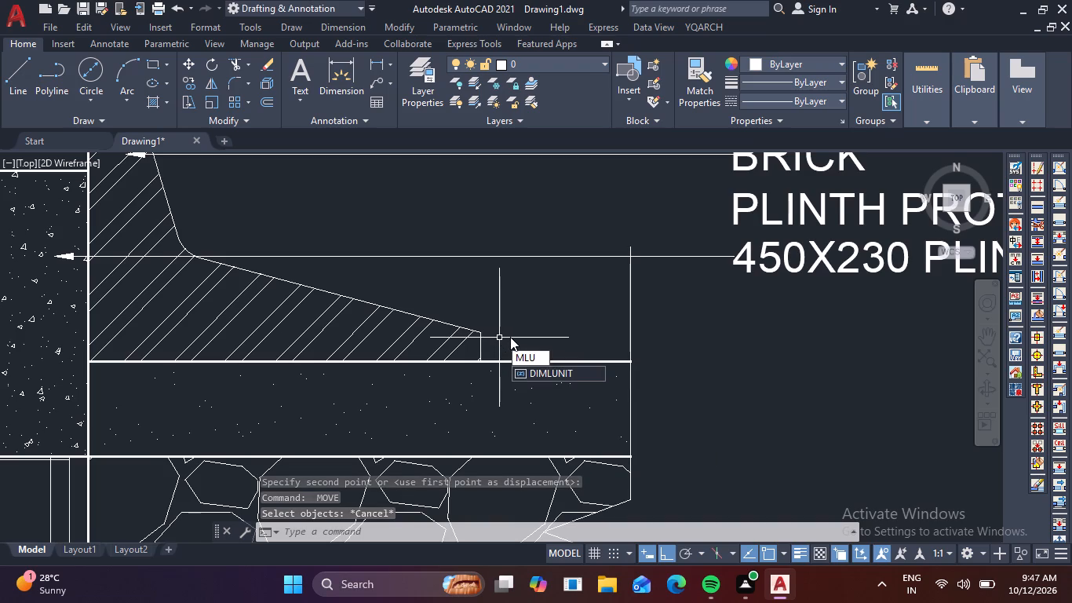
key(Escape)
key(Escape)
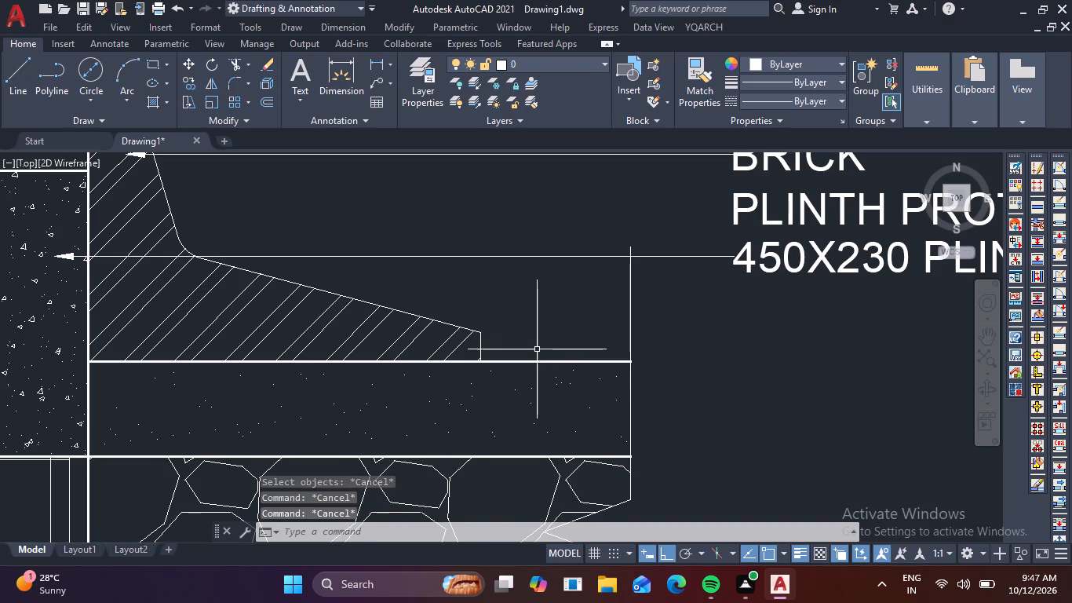
Add a multileader from the outer toe of the hatched plinth protection, aligned with the notes above, labelled "20MM PLASTER".
text(MULT)
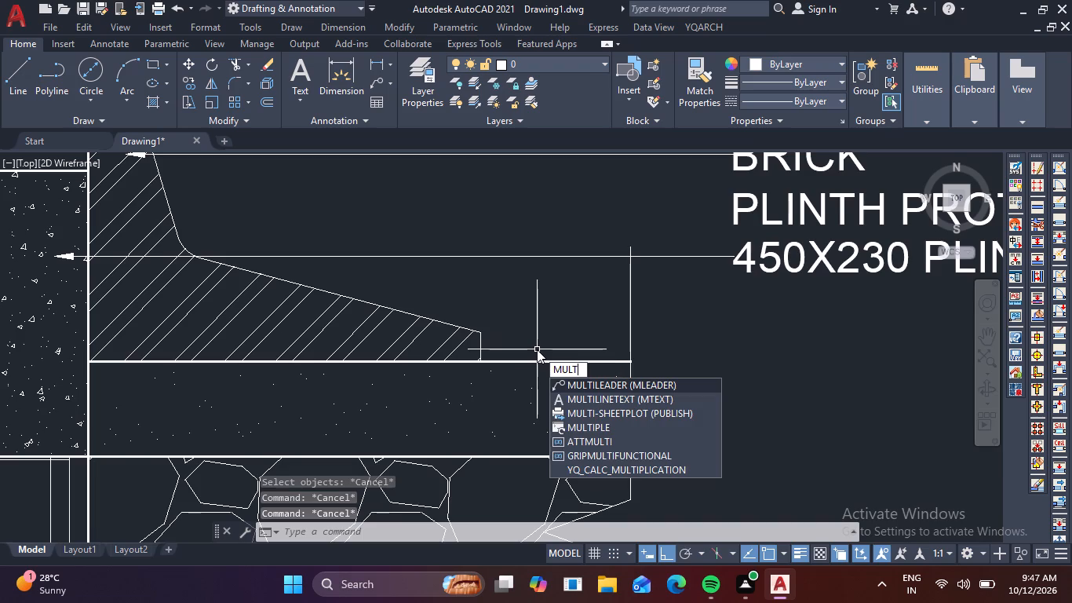
key(space)
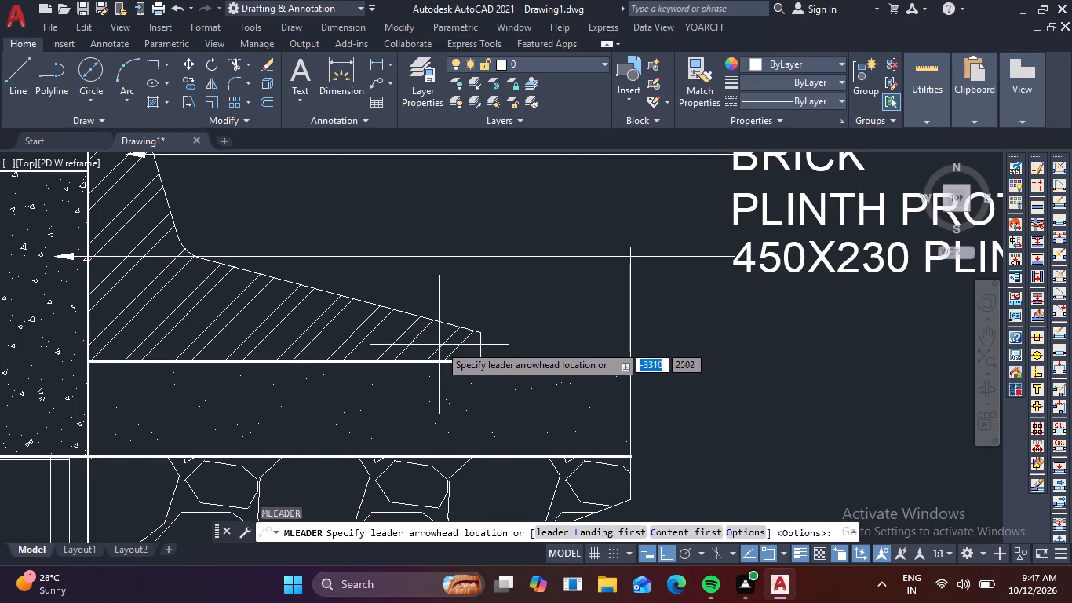
click(437, 347)
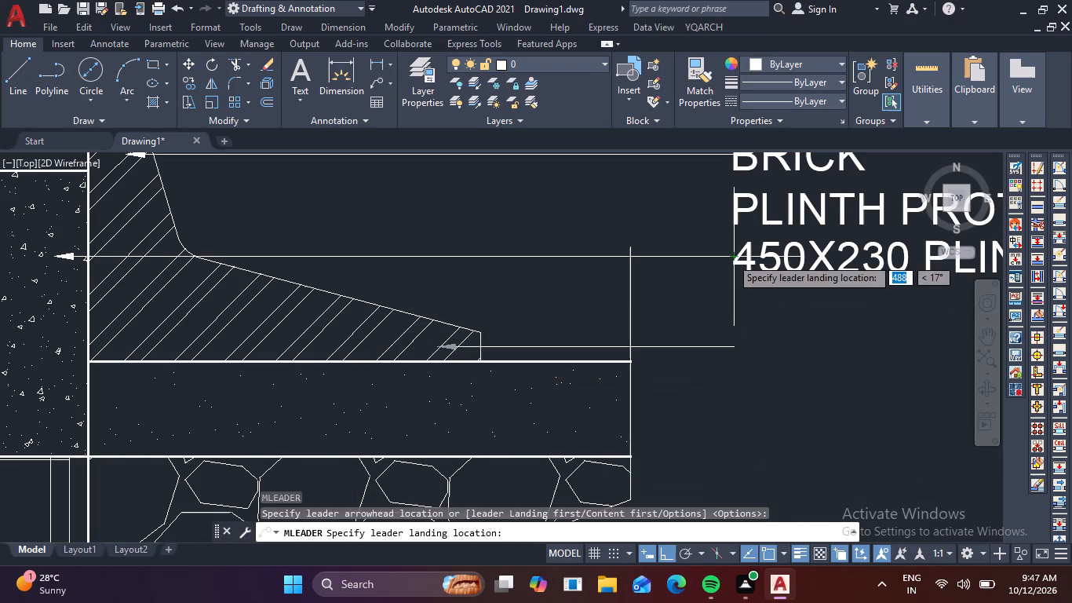
click(735, 350)
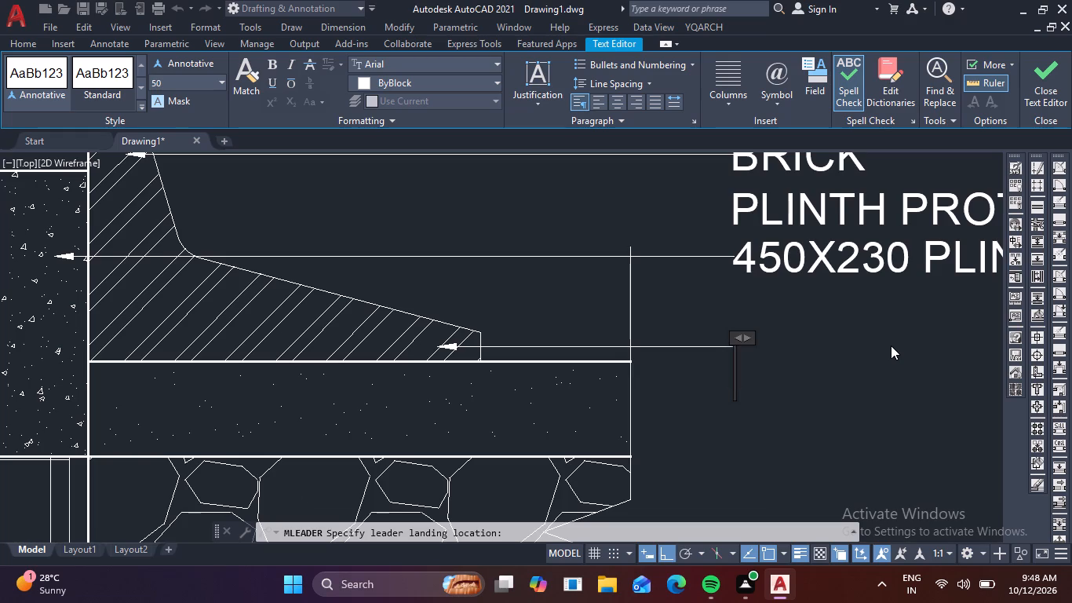
text(20)
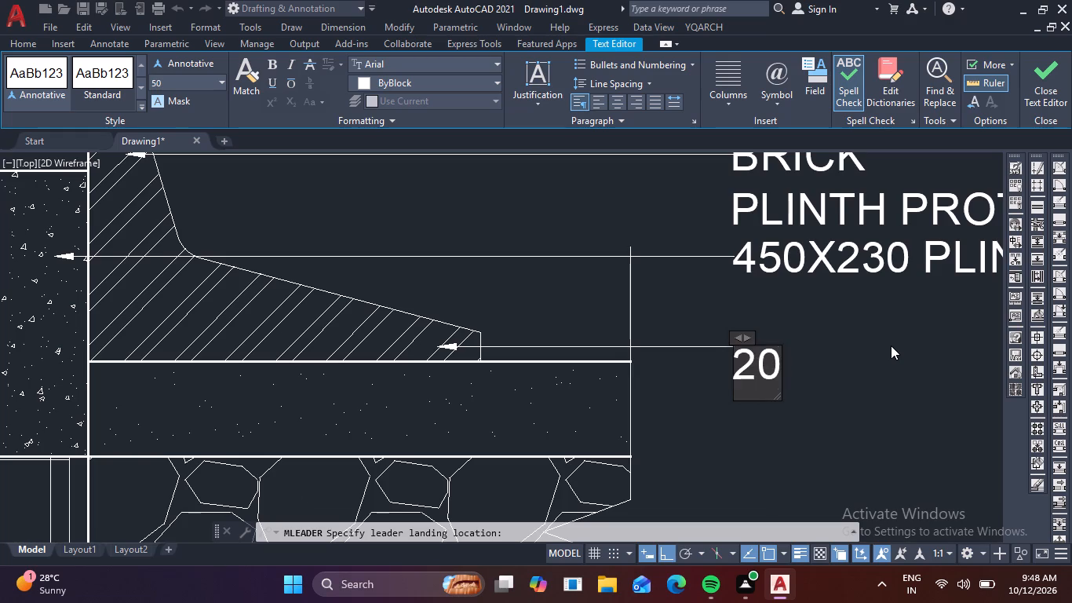
text(MM)
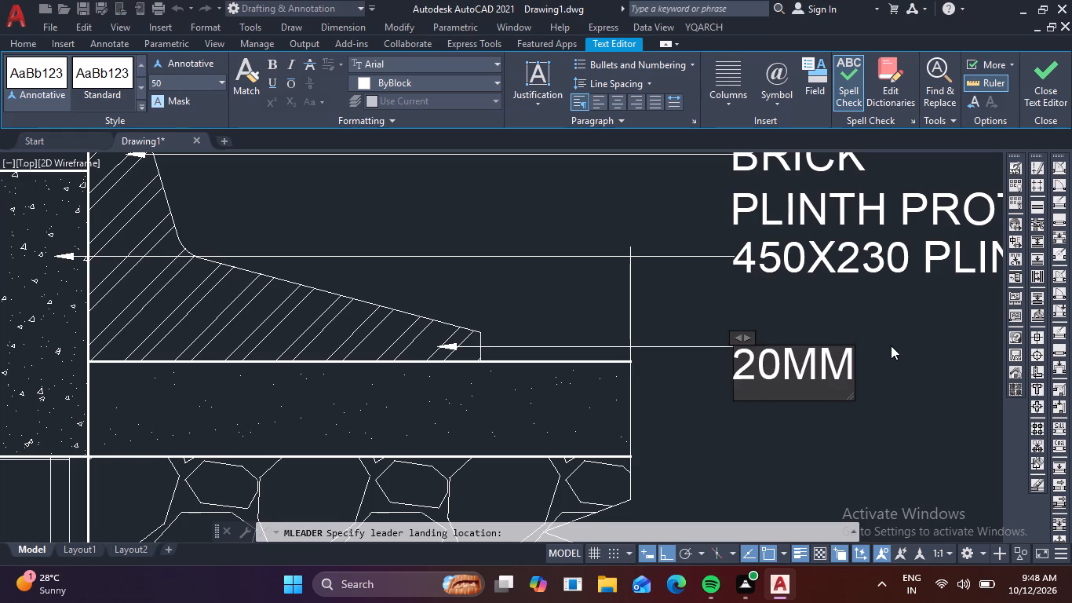
key(space)
text(PLA)
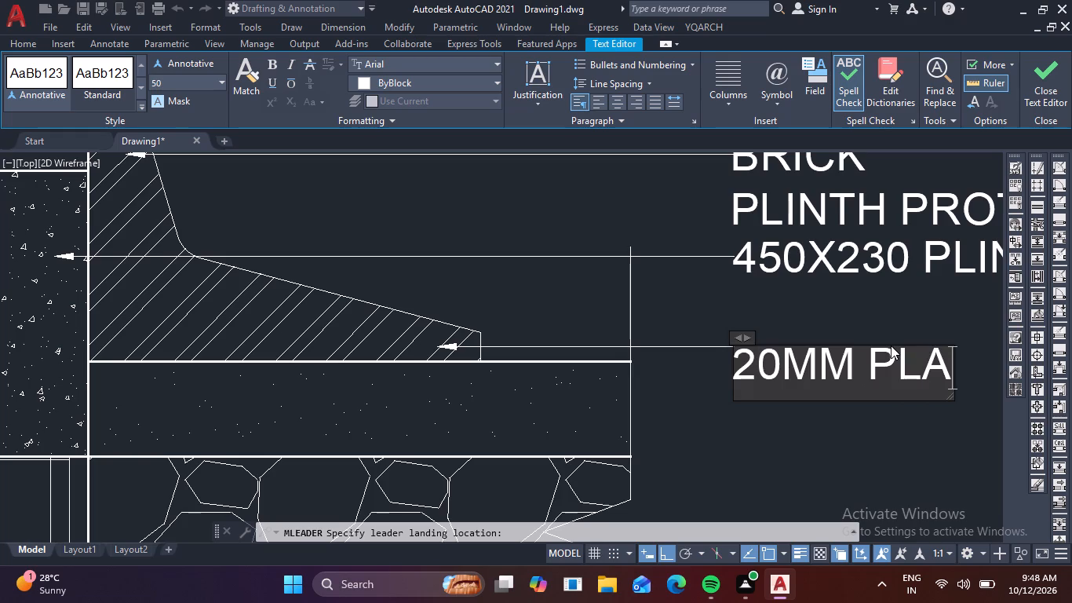
text(STER)
click(892, 345)
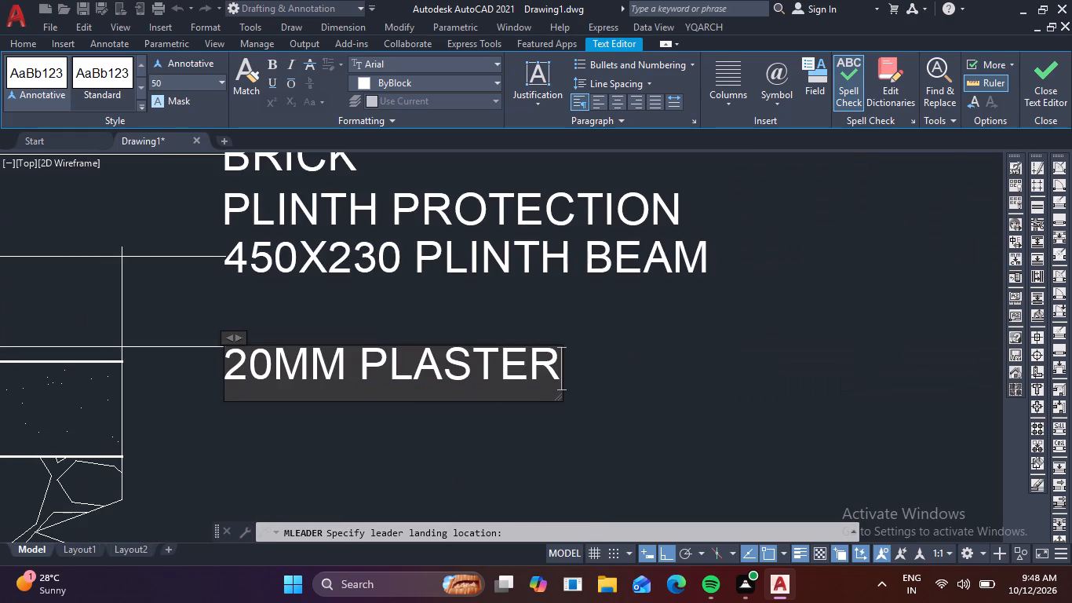
Add a multileader from the outer edge of the slab below the plinth protection, aligned under the plaster note, labelled "150MM PCC BED".
middle_drag(775, 407, 979, 269)
key(space)
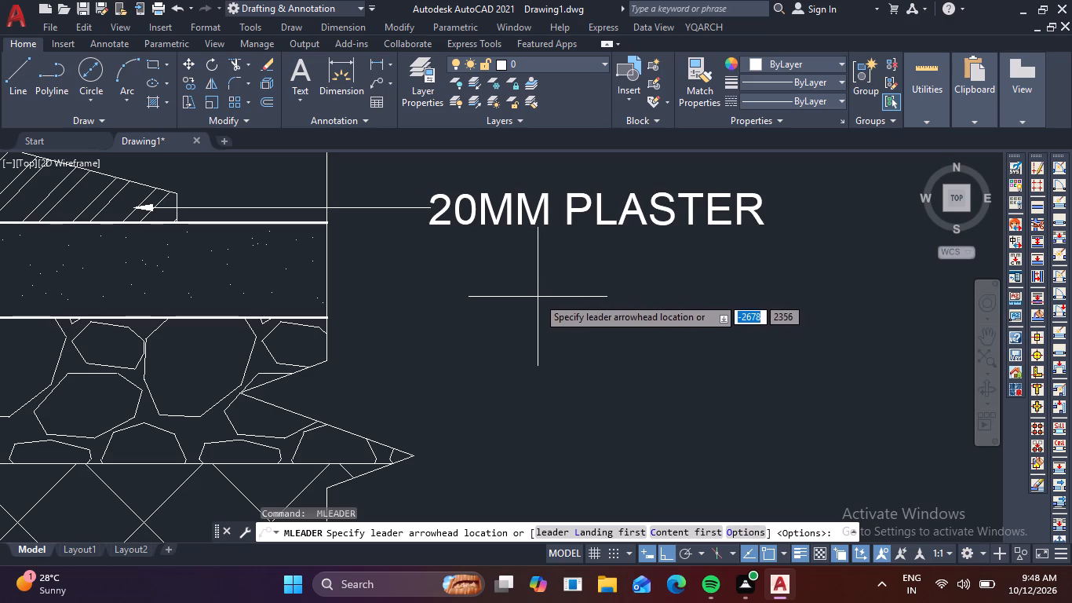
click(327, 304)
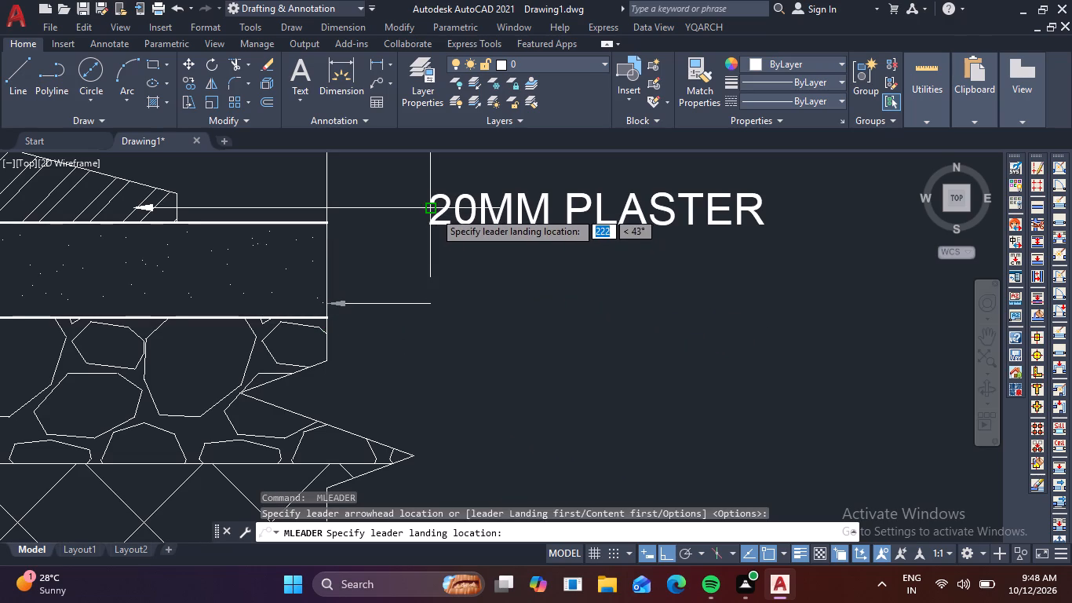
click(428, 306)
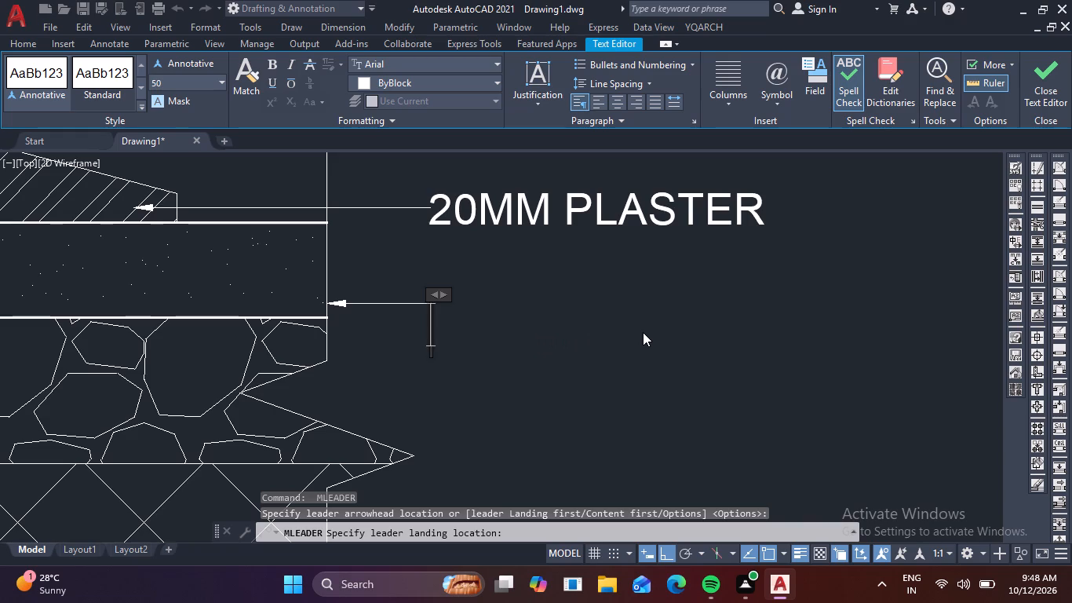
text(150)
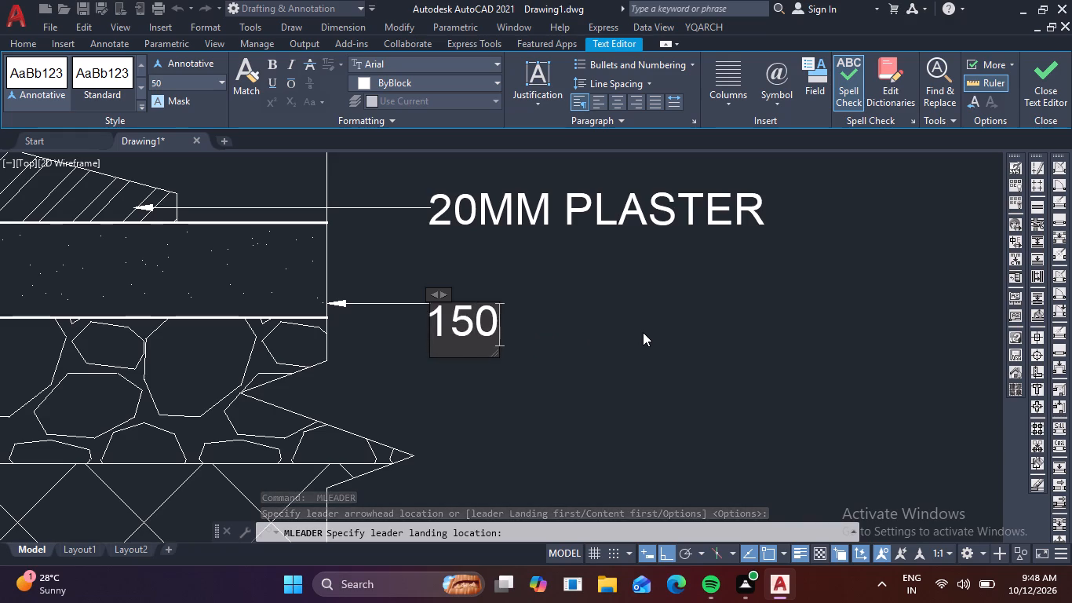
text(MM)
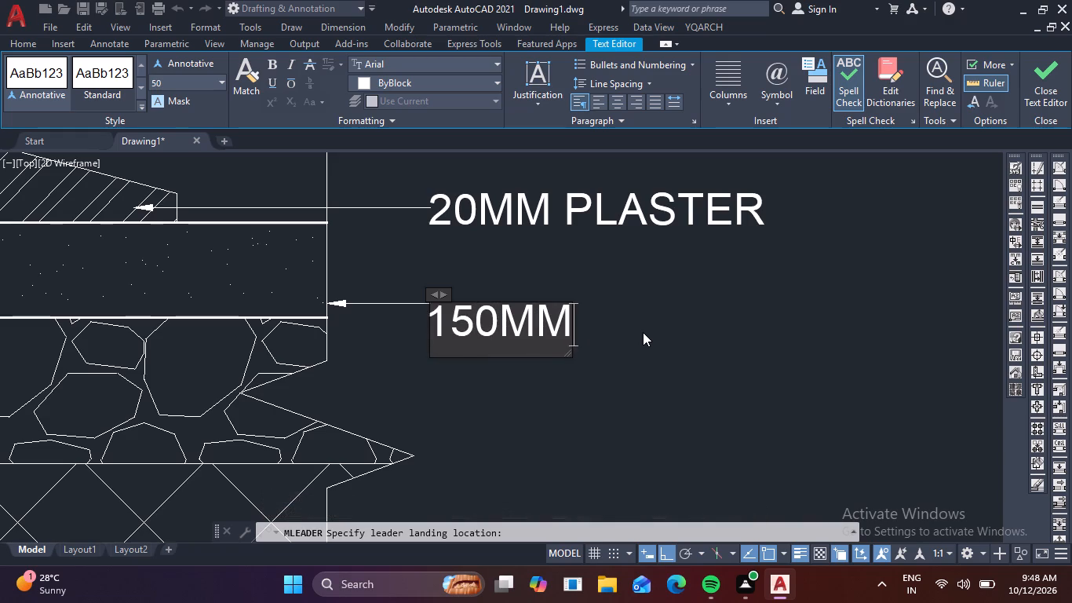
key(space)
text(PCC)
key(space)
text(BED)
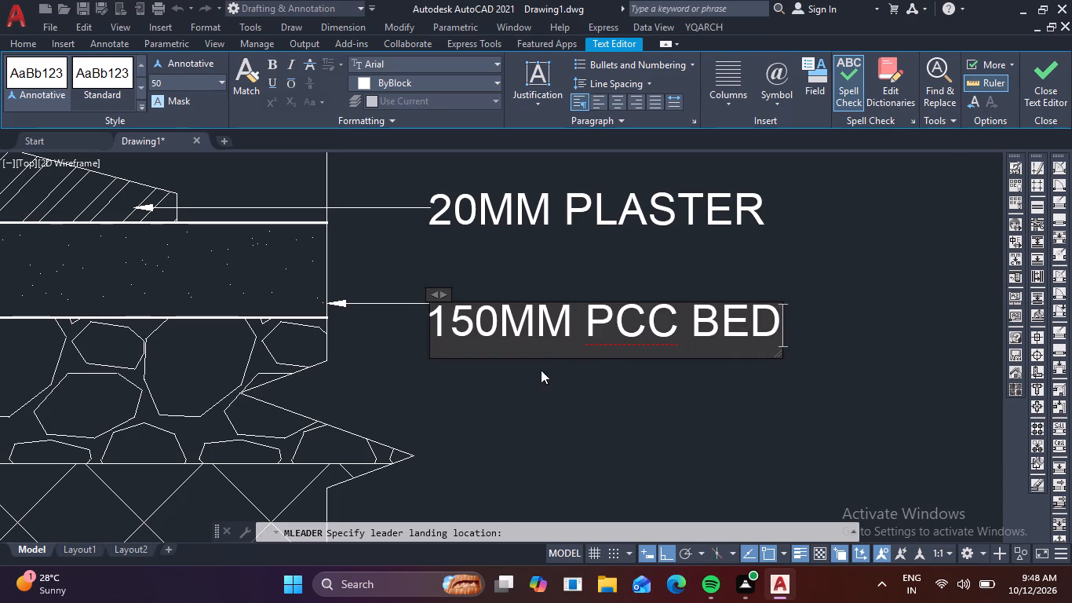
click(541, 370)
scroll(609, 348, down, 2)
middle_drag(614, 320, 649, 210)
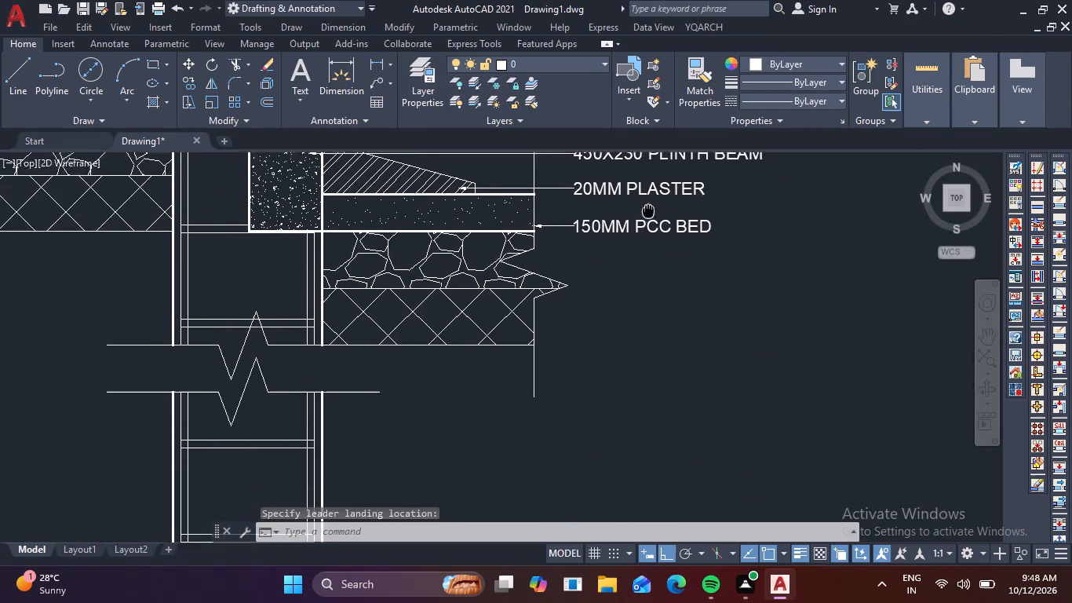
Add a multileader from the outer edge of the stone layer below the PCC bed, aligned with the notes above, labelled "230MM DRP".
middle_drag(649, 210, 677, 184)
middle_drag(611, 268, 520, 309)
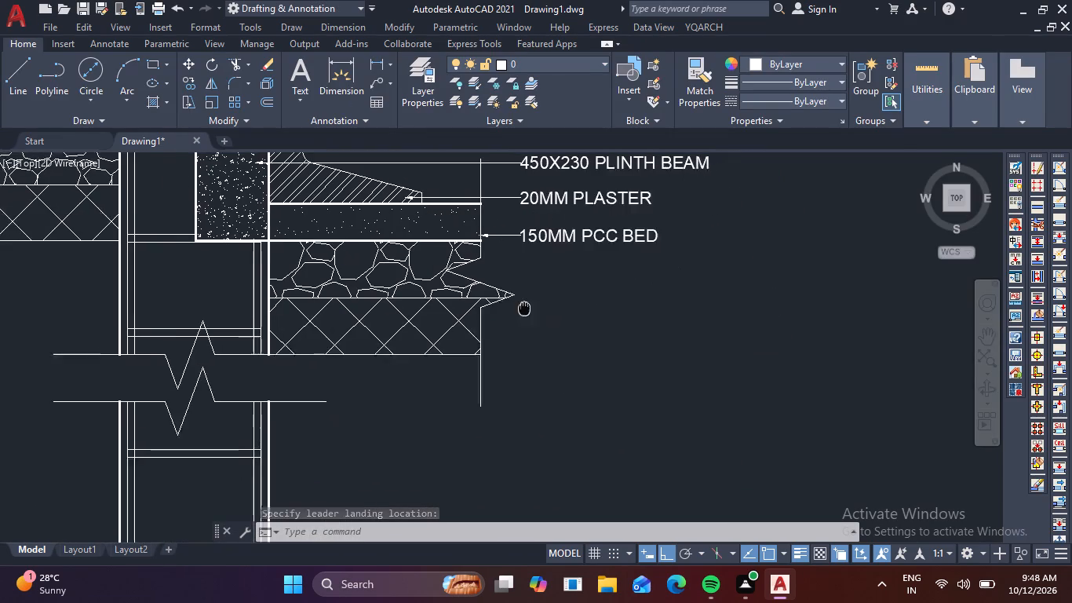
middle_drag(520, 309, 516, 310)
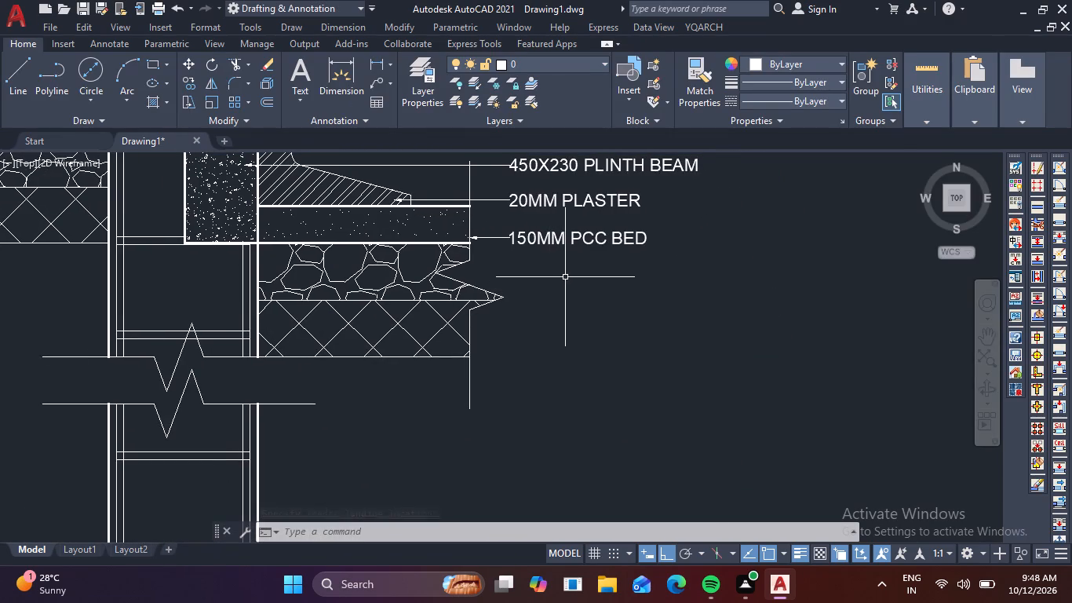
key(space)
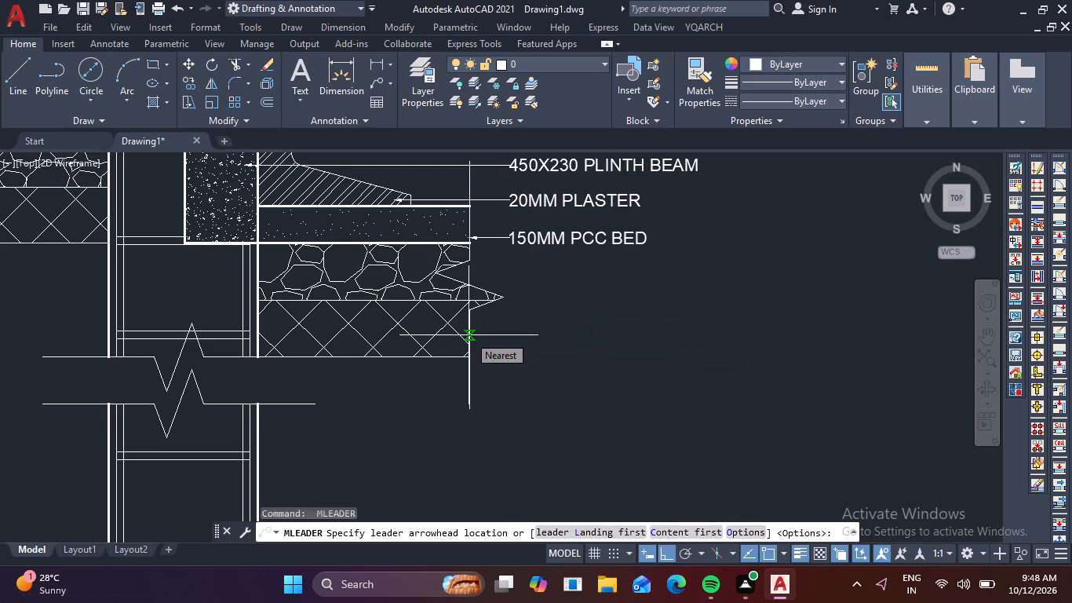
click(469, 281)
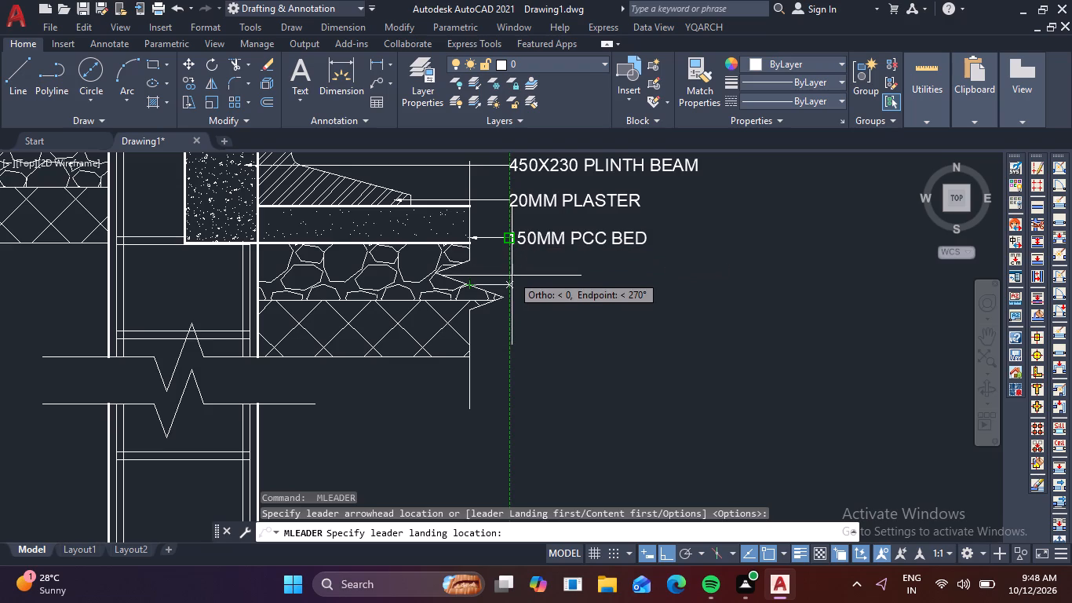
click(509, 283)
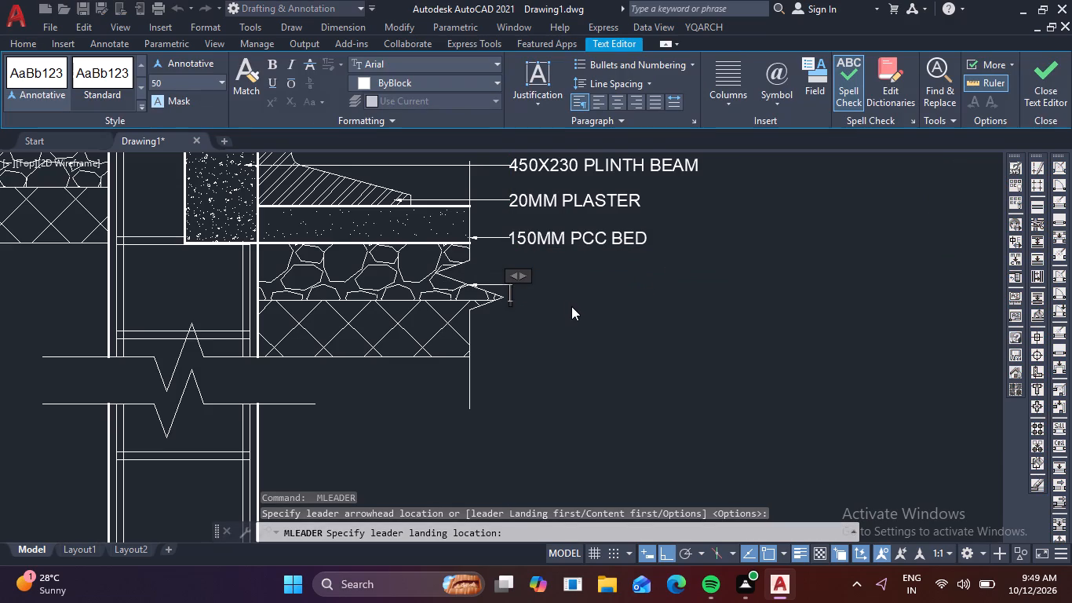
text(230)
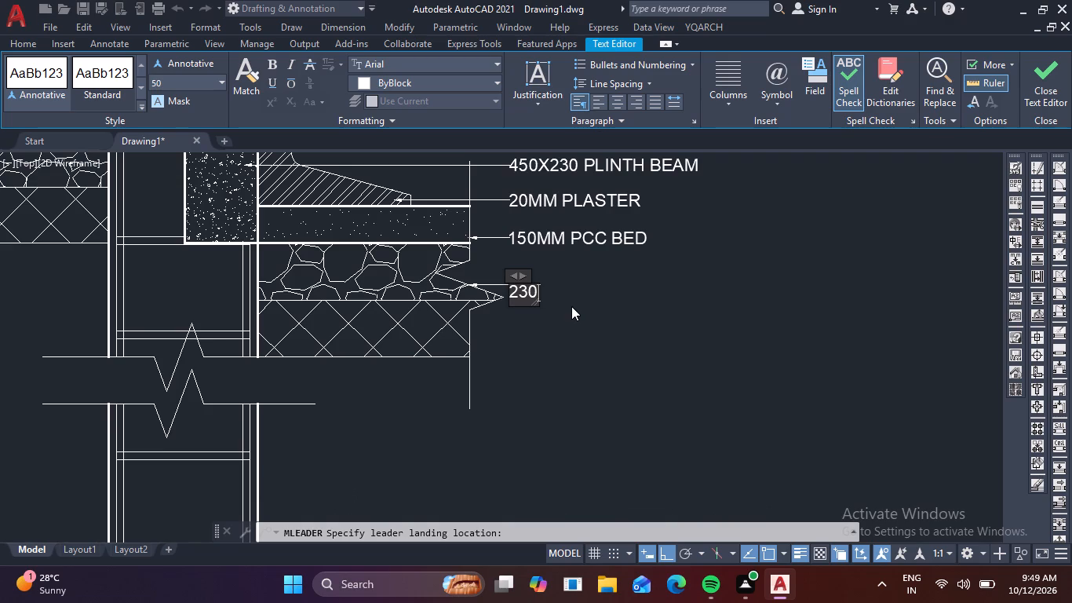
text(MM)
key(space)
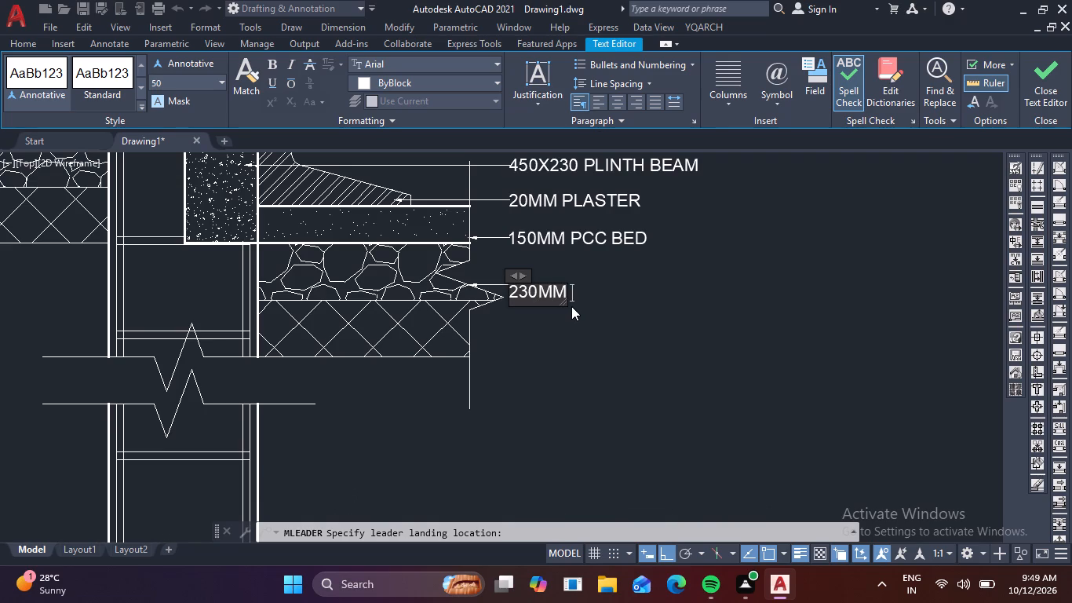
text(DR)
key(p)
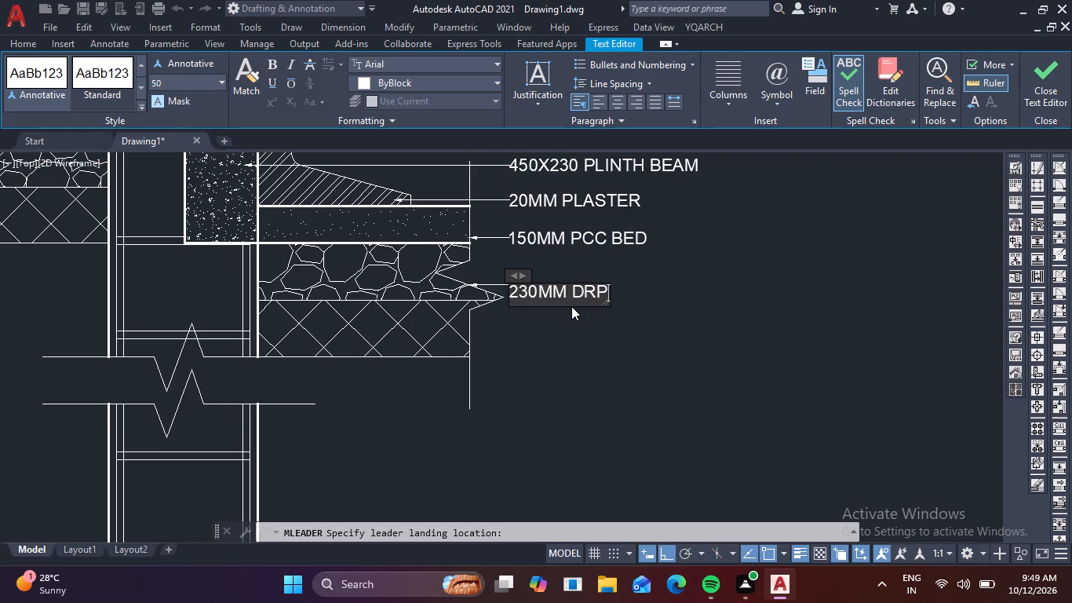
click(585, 325)
Add a multileader from the outer edge of the cross-hatched layer beneath the stones, aligned under the DRP note, labelled "230MM MURUM".
scroll(702, 335, down, 2)
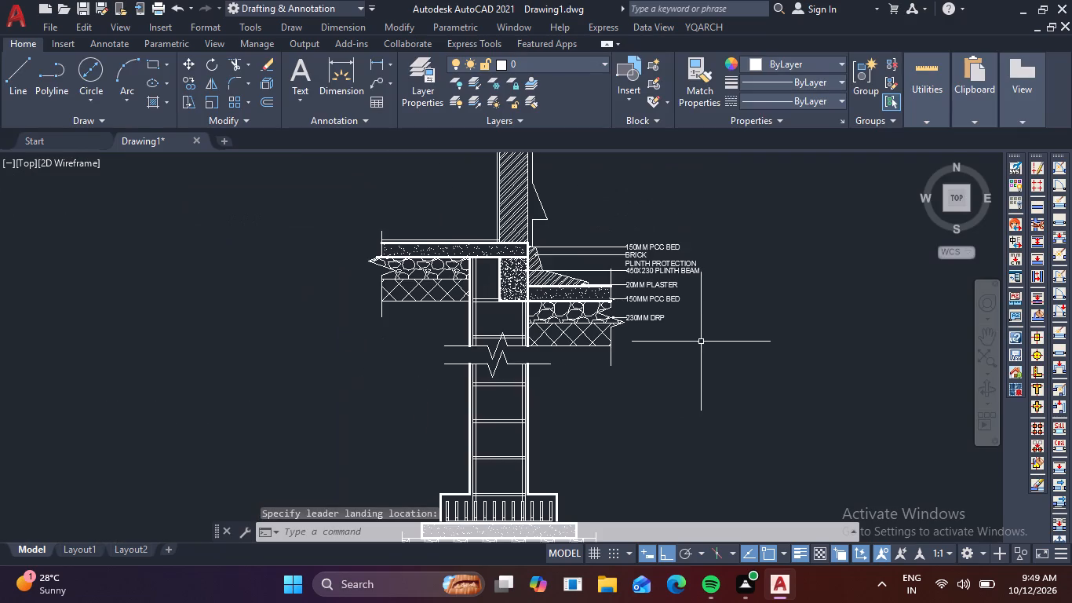
middle_drag(697, 347, 719, 290)
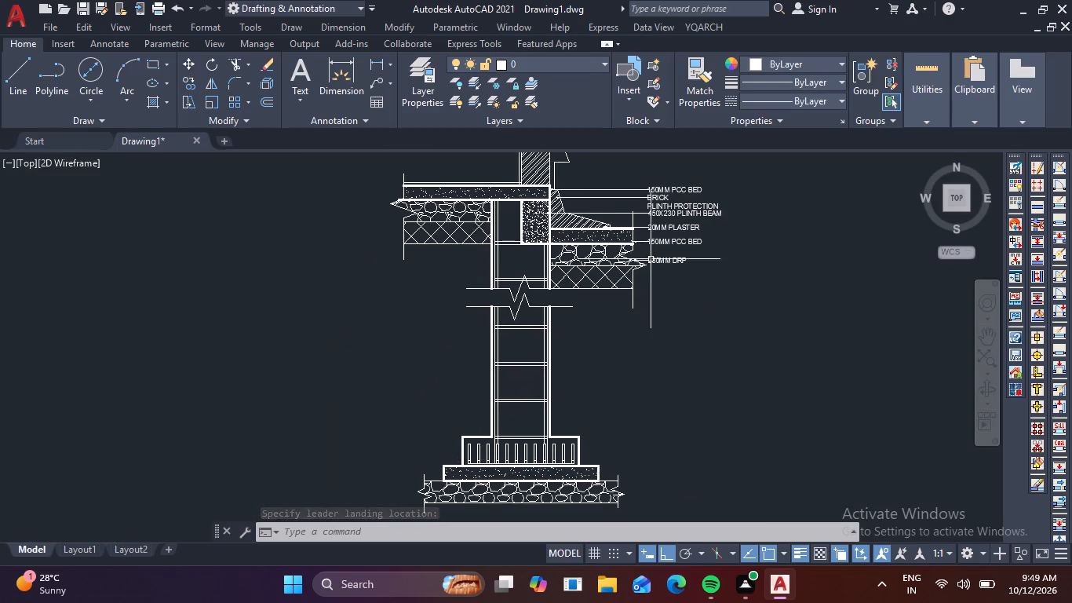
scroll(620, 232, up, 3)
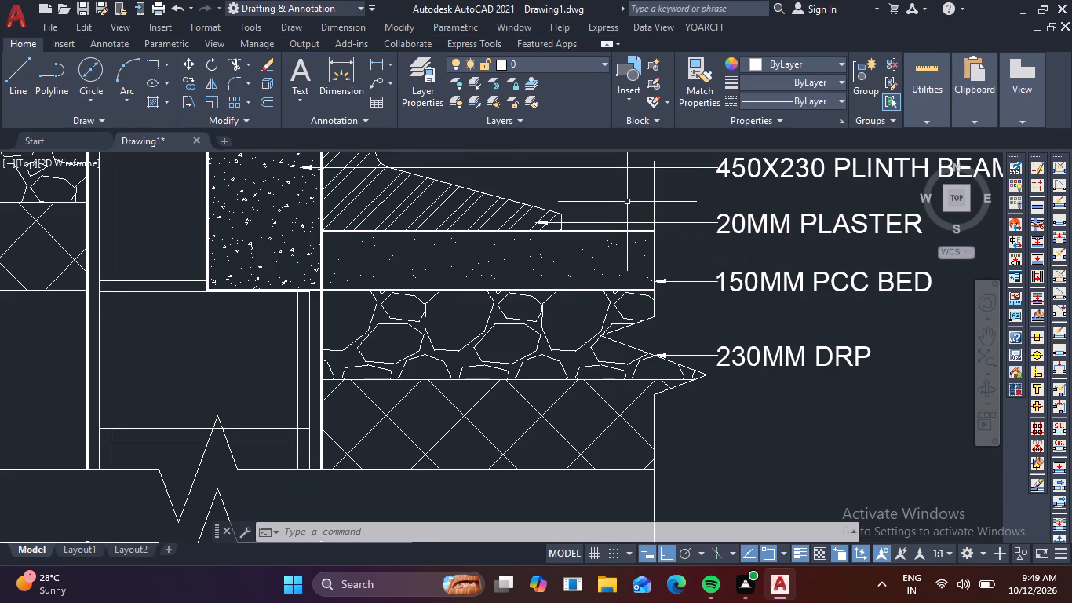
scroll(630, 204, down, 3)
middle_drag(712, 298, 661, 250)
scroll(661, 250, up, 2)
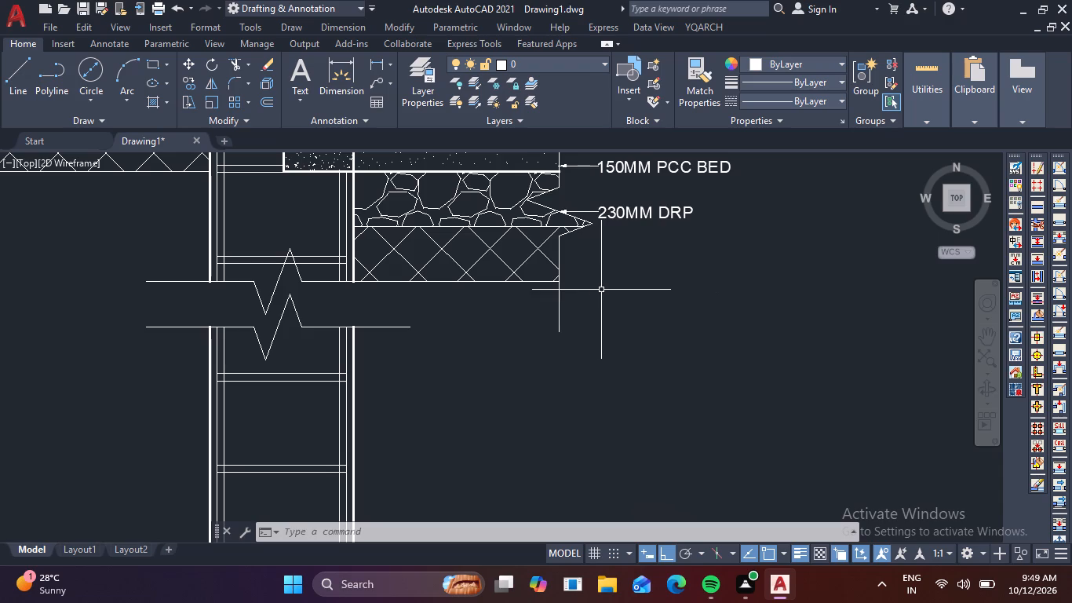
key(space)
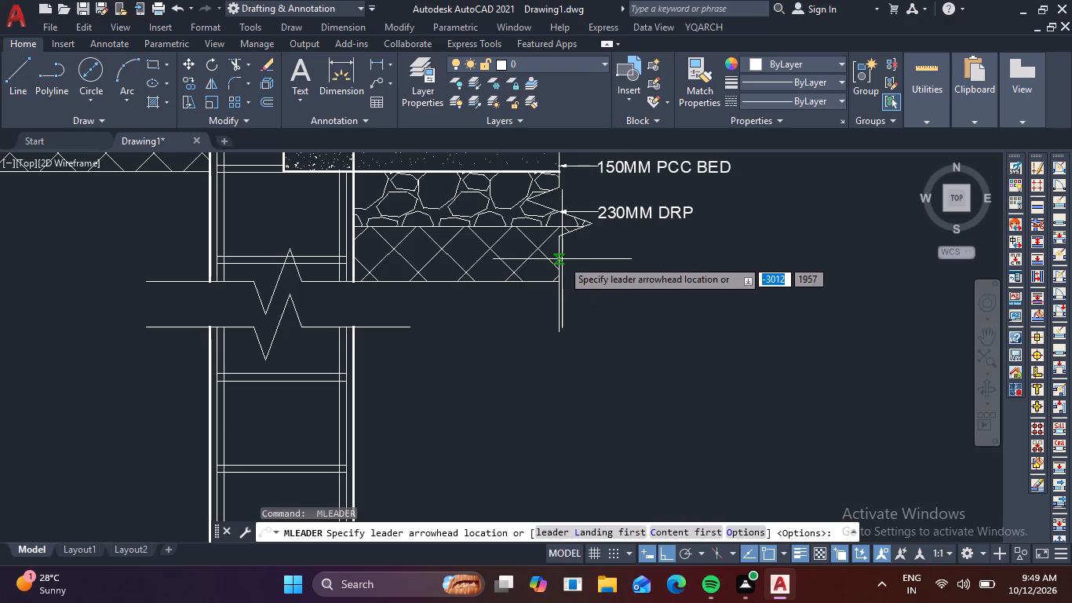
click(557, 257)
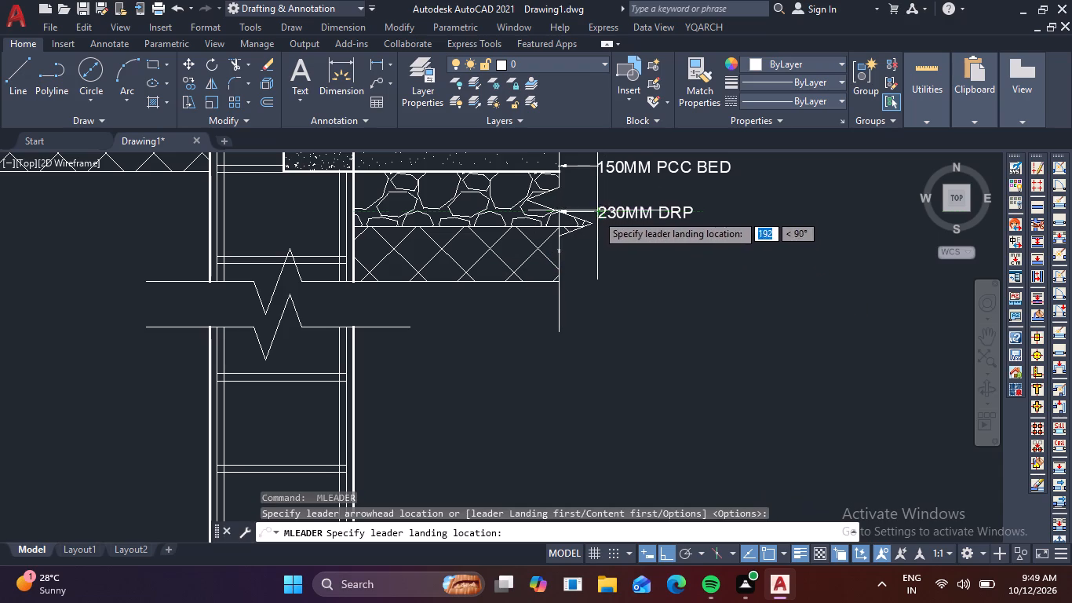
click(600, 254)
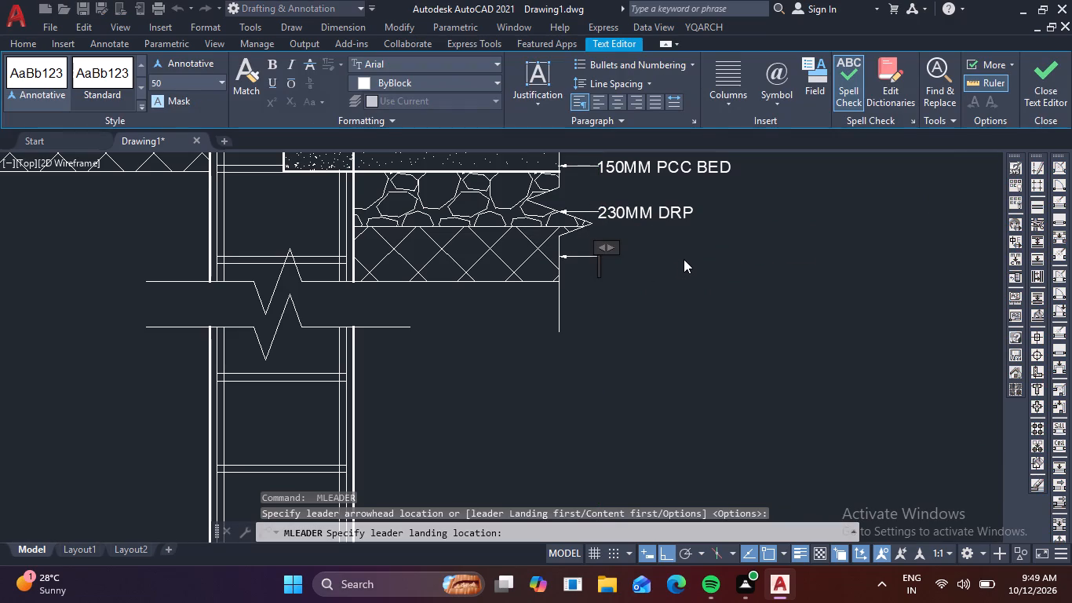
text(23)
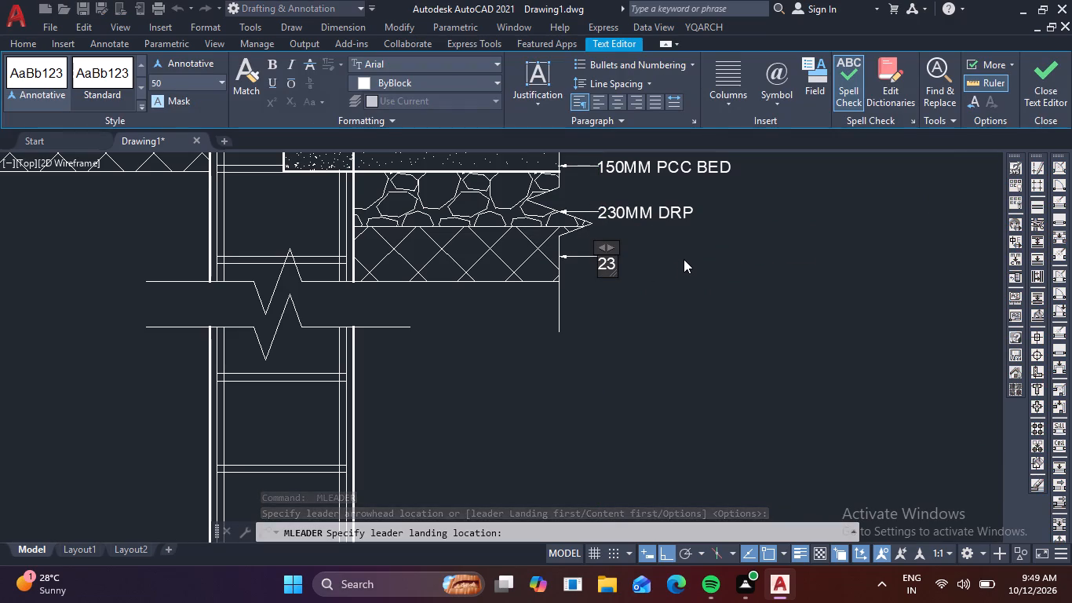
key(0)
text(MM)
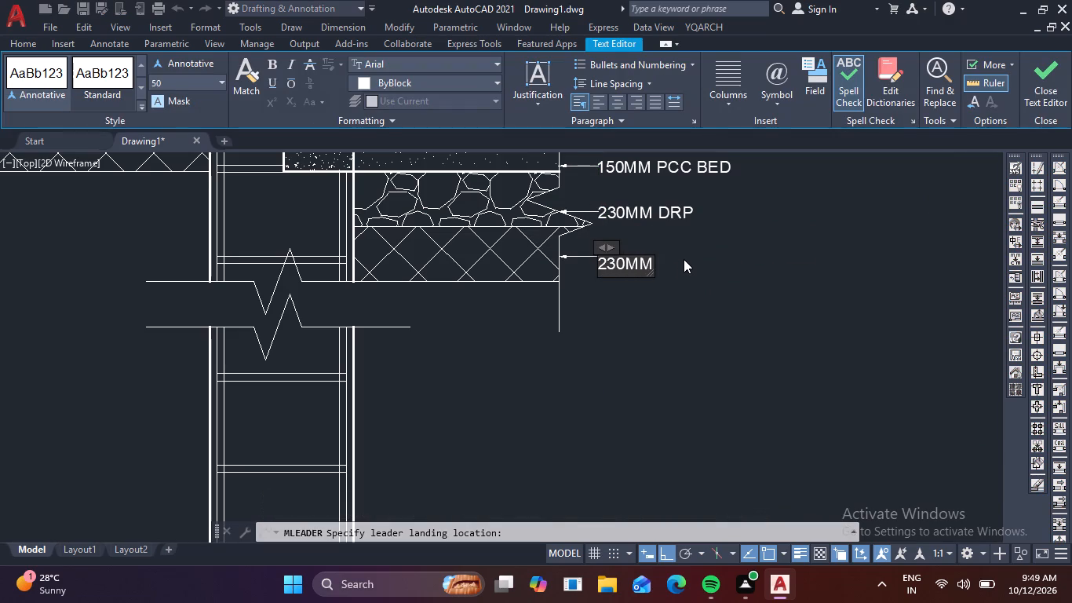
key(space)
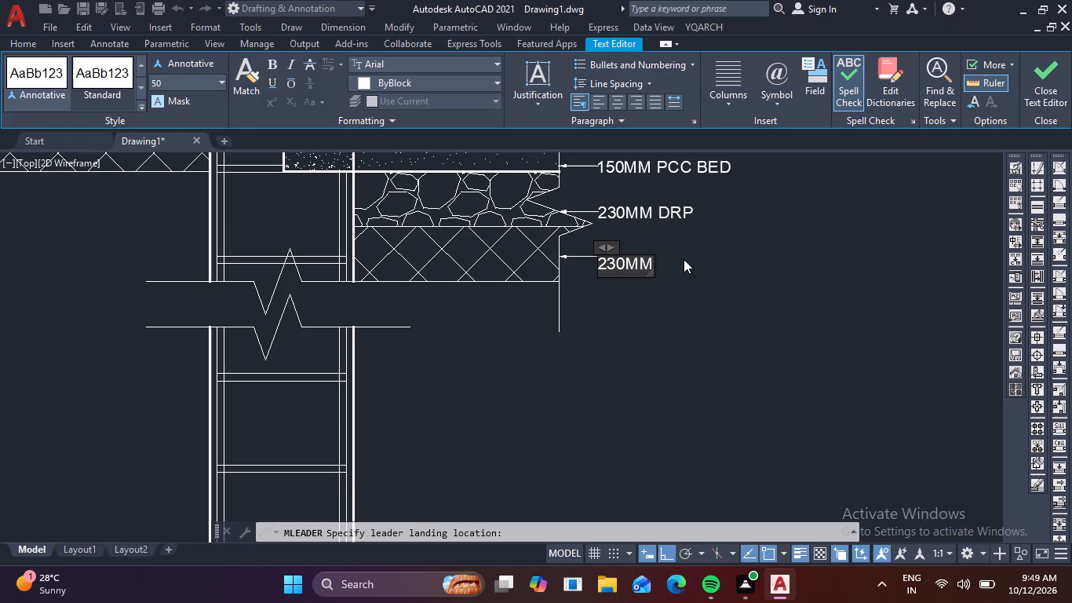
text(MUR)
key(u)
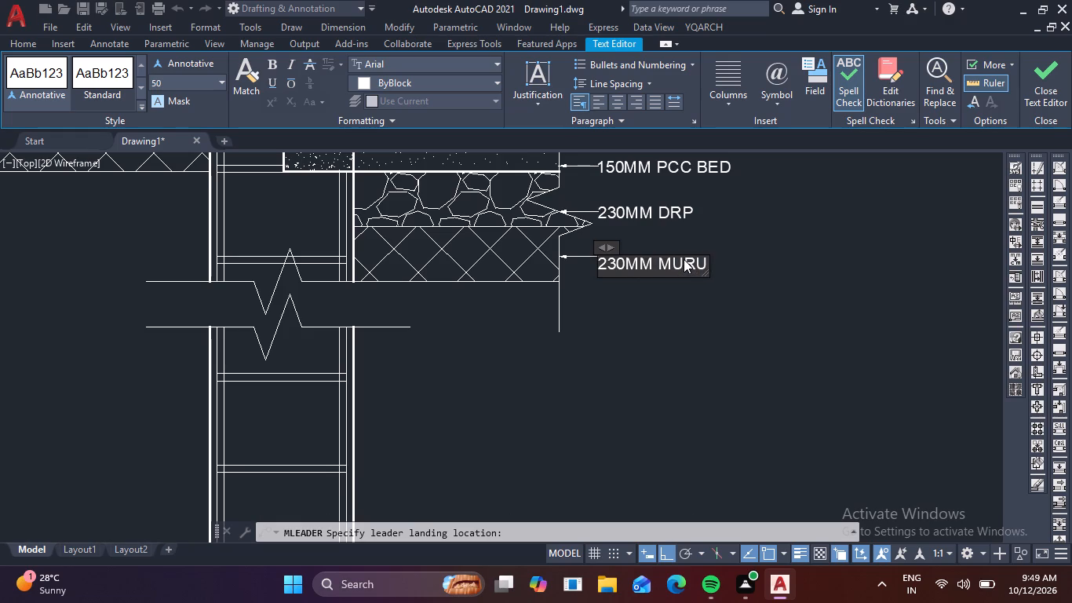
key(m)
click(709, 317)
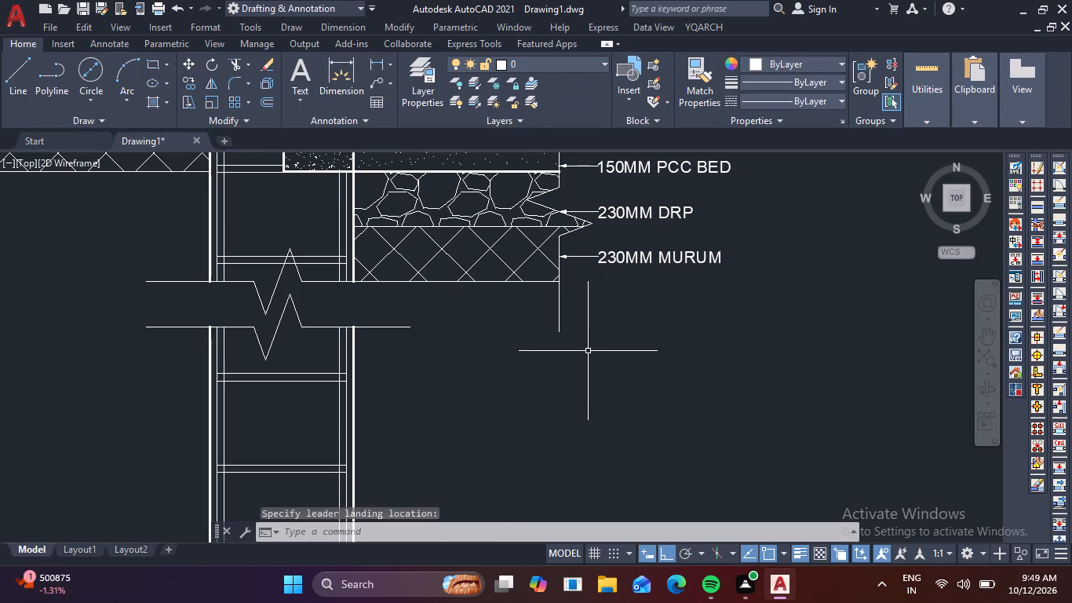
Add a multileader from the column's vertical reinforcement bar just below the break line, aligned under the murum note, labelled "12MM DIA STEEL R/F".
scroll(587, 352, down, 1)
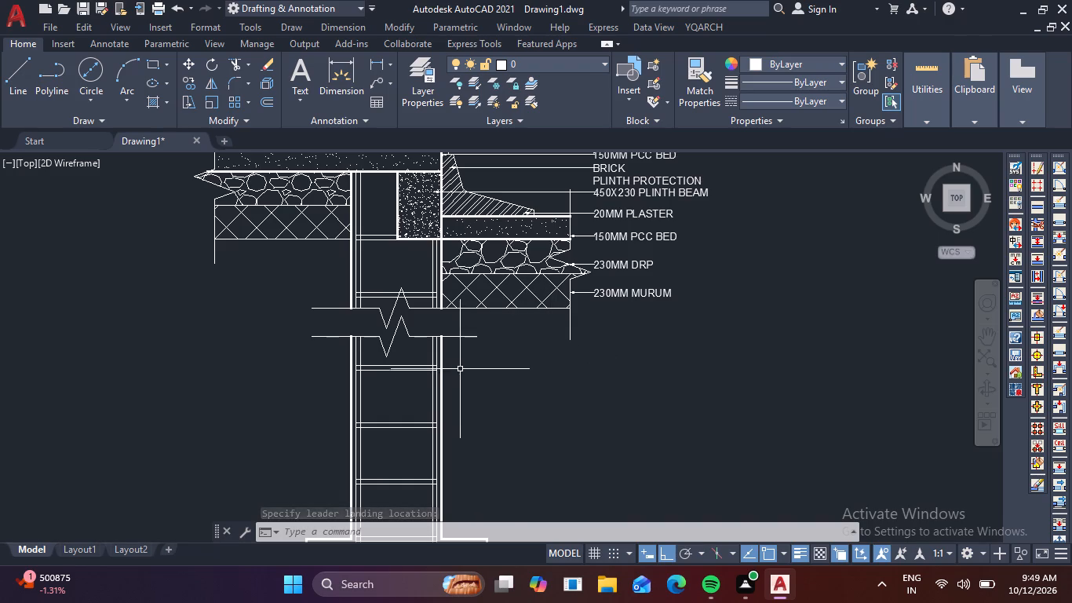
scroll(428, 352, up, 2)
key(space)
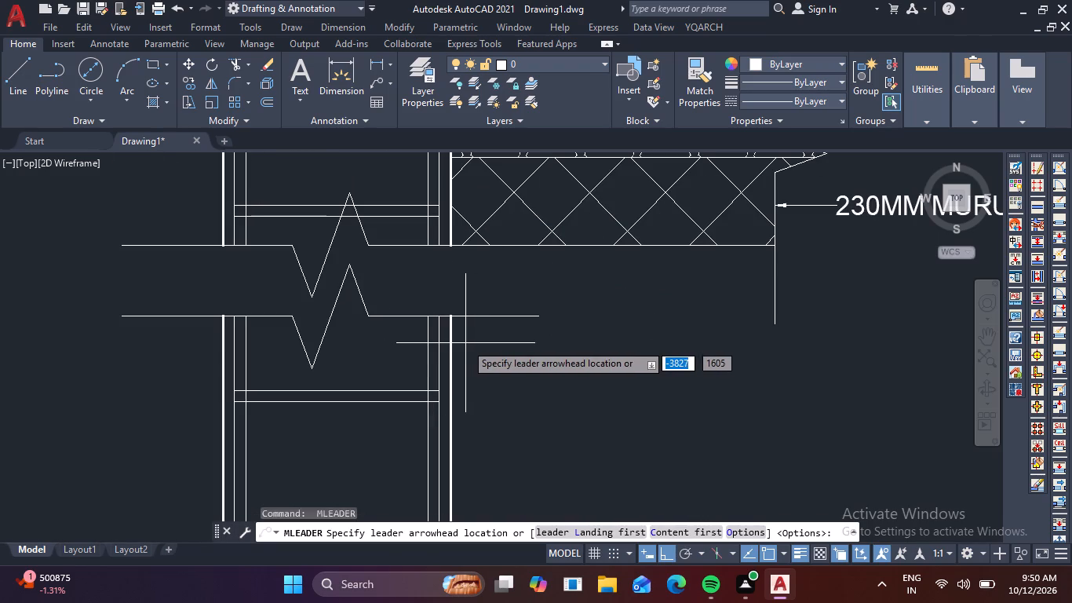
click(439, 342)
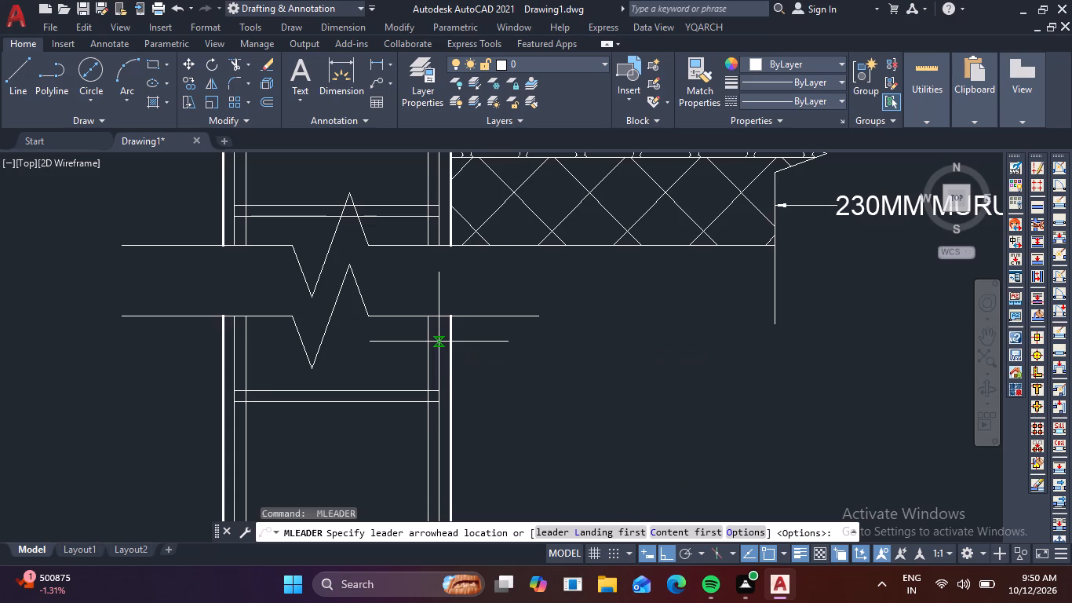
scroll(725, 357, down, 1)
scroll(796, 273, up, 2)
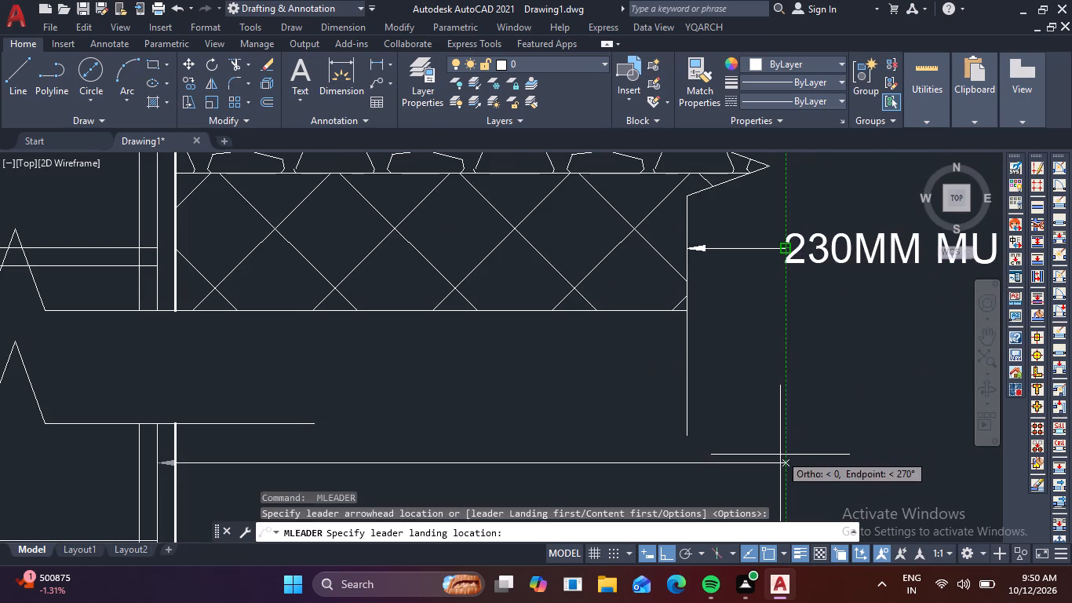
click(780, 455)
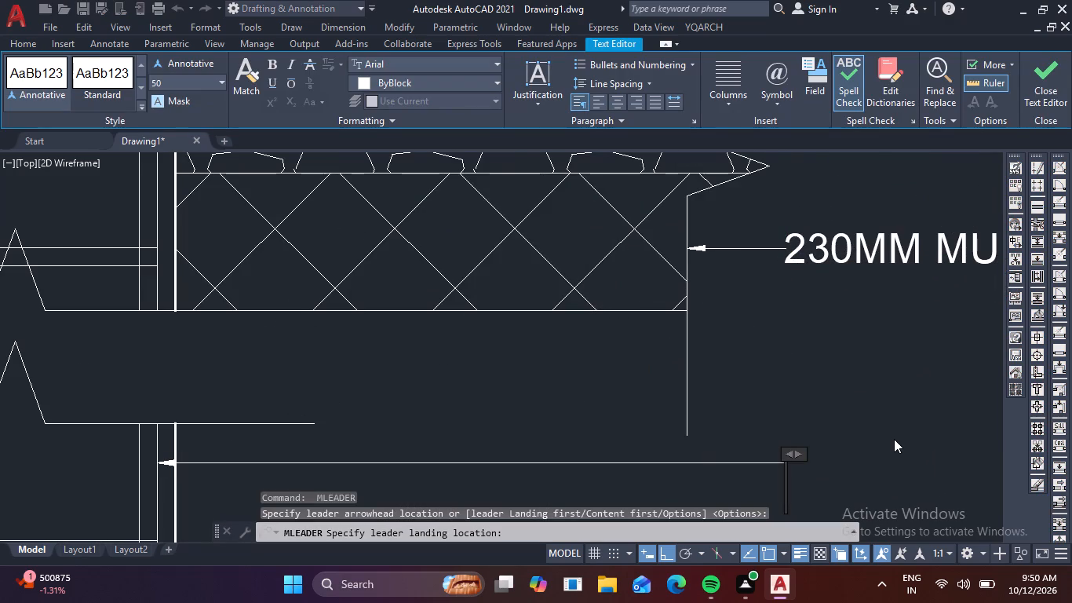
text(12MM)
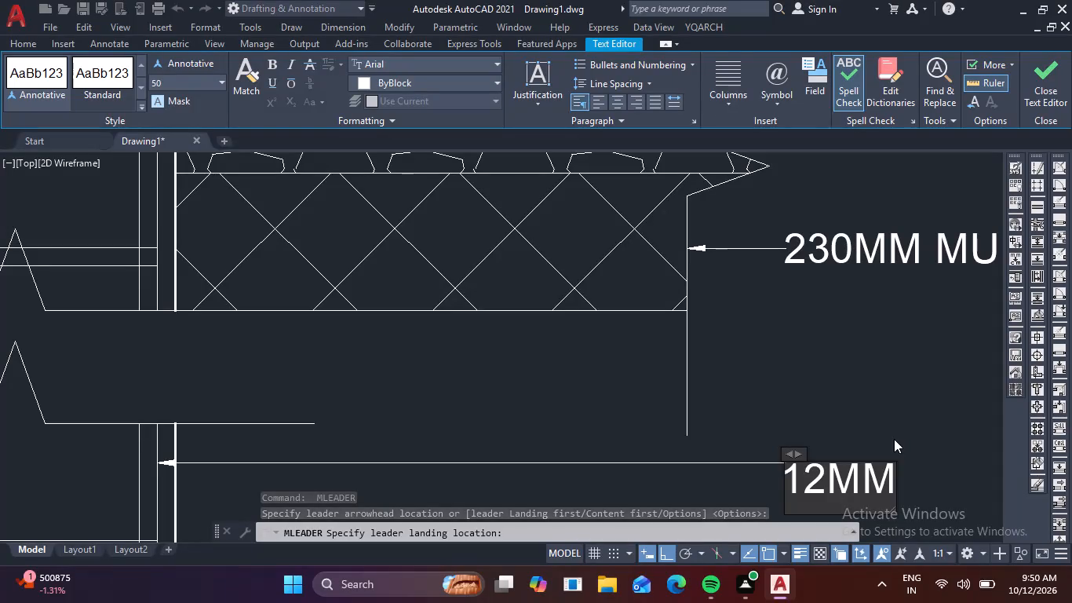
key(space)
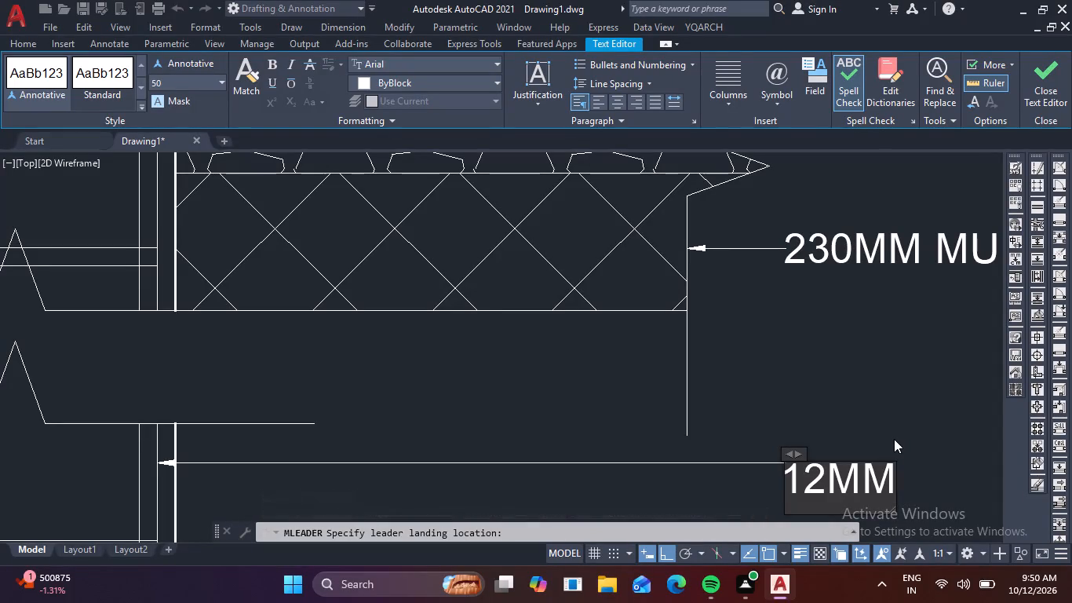
text(DIA)
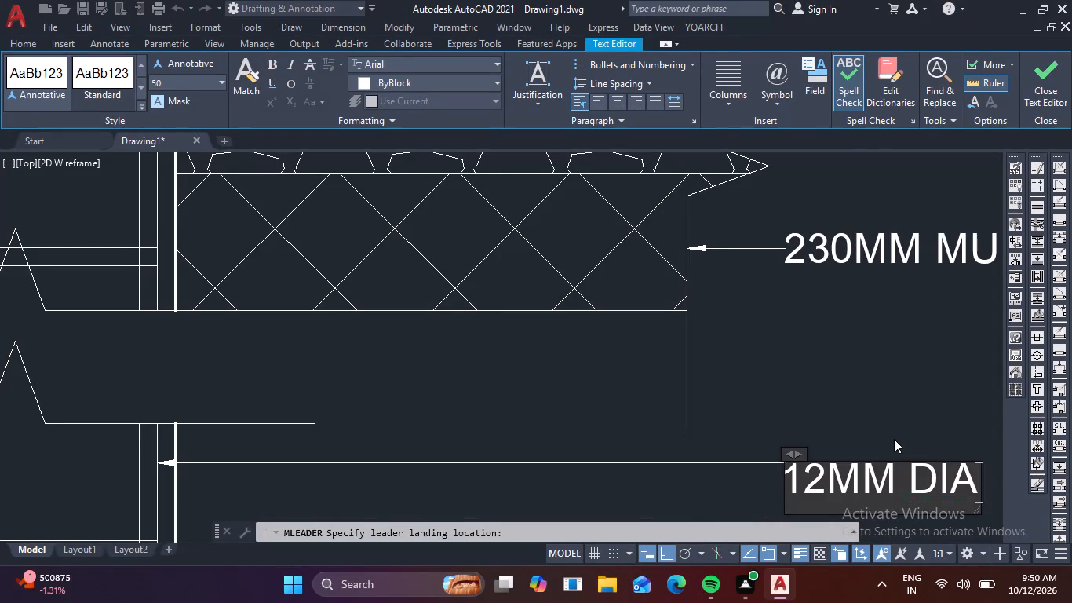
key(space)
text(STEEL)
key(space)
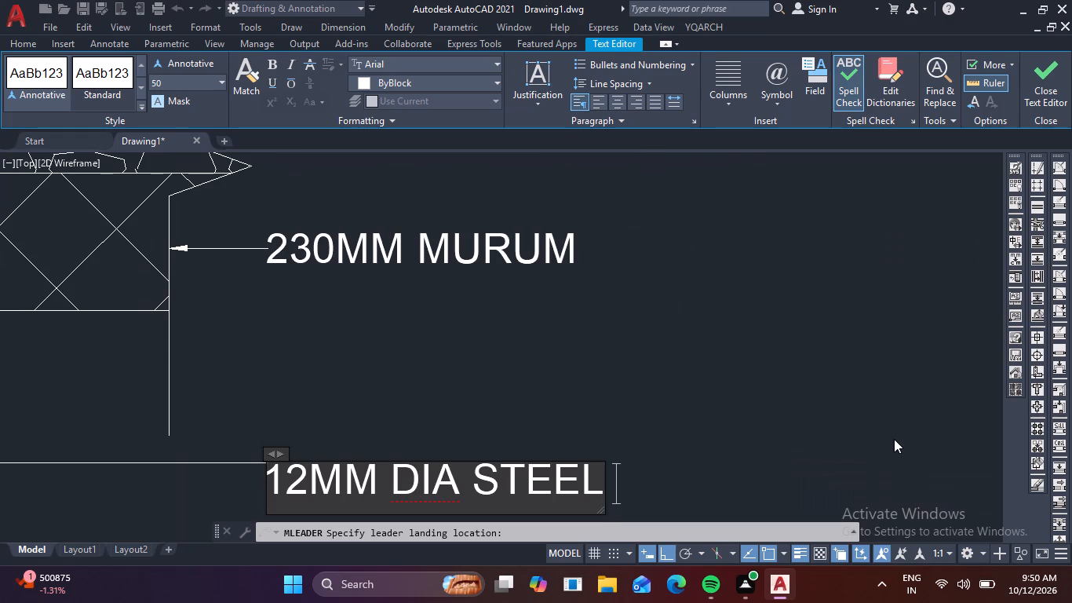
text(R/F)
click(910, 406)
Add a multileader from the column's outer face just below the 12MM steel note, aligned under it, labelled "300MM WIDE SHEAR WALL".
scroll(823, 439, down, 2)
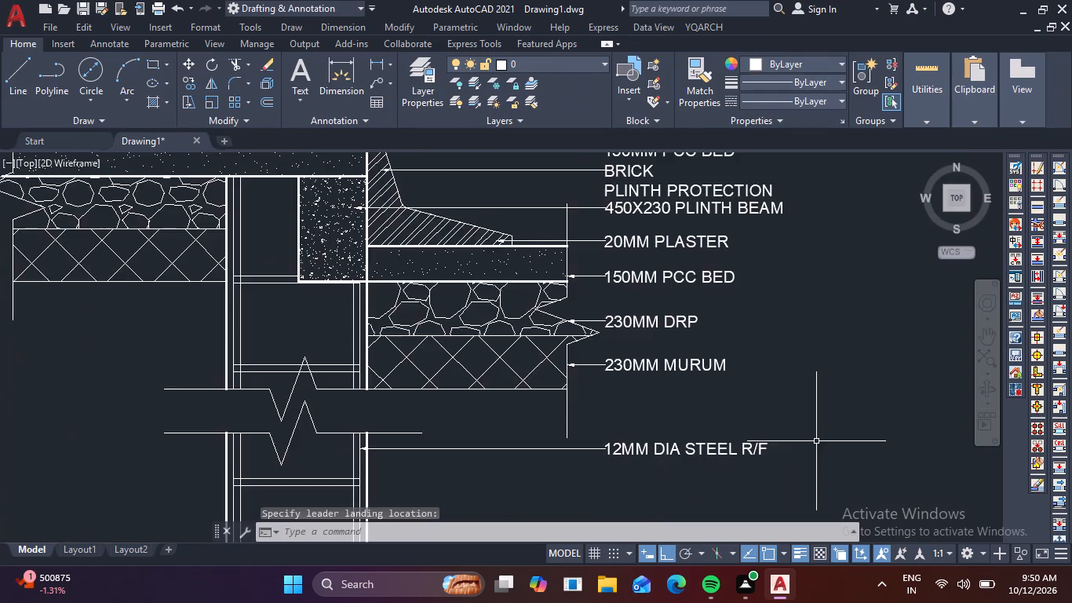
middle_drag(816, 441, 854, 233)
key(space)
scroll(389, 275, up, 2)
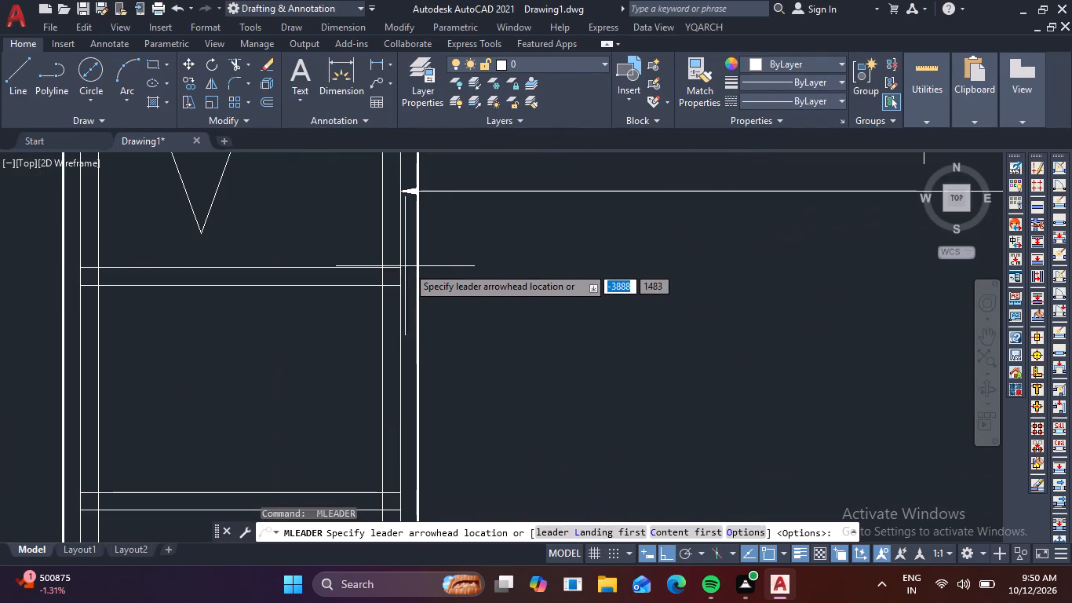
click(414, 267)
scroll(632, 288, down, 1)
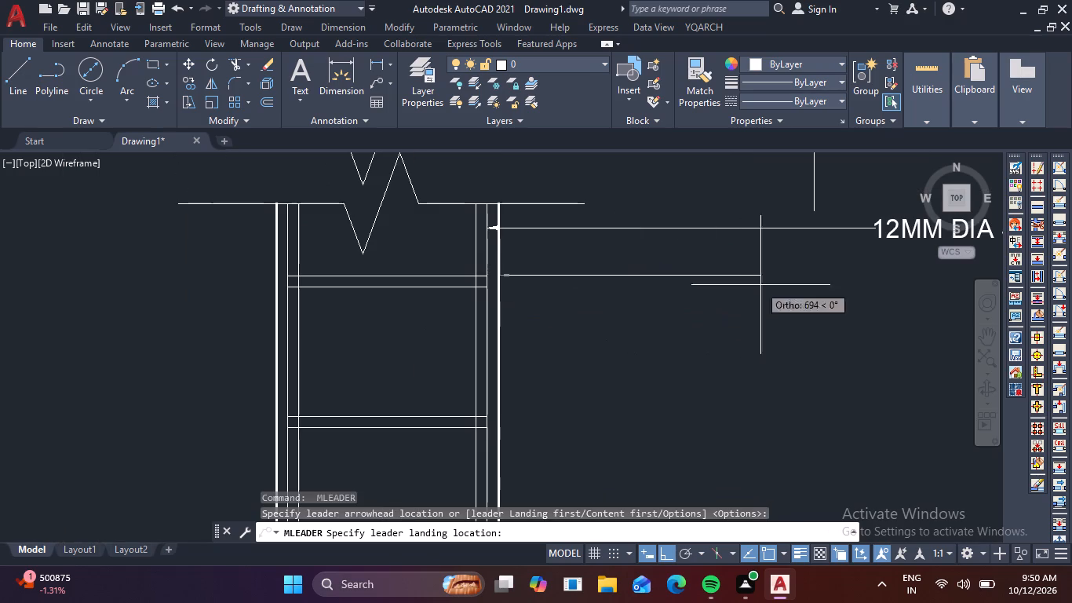
middle_drag(763, 308, 653, 322)
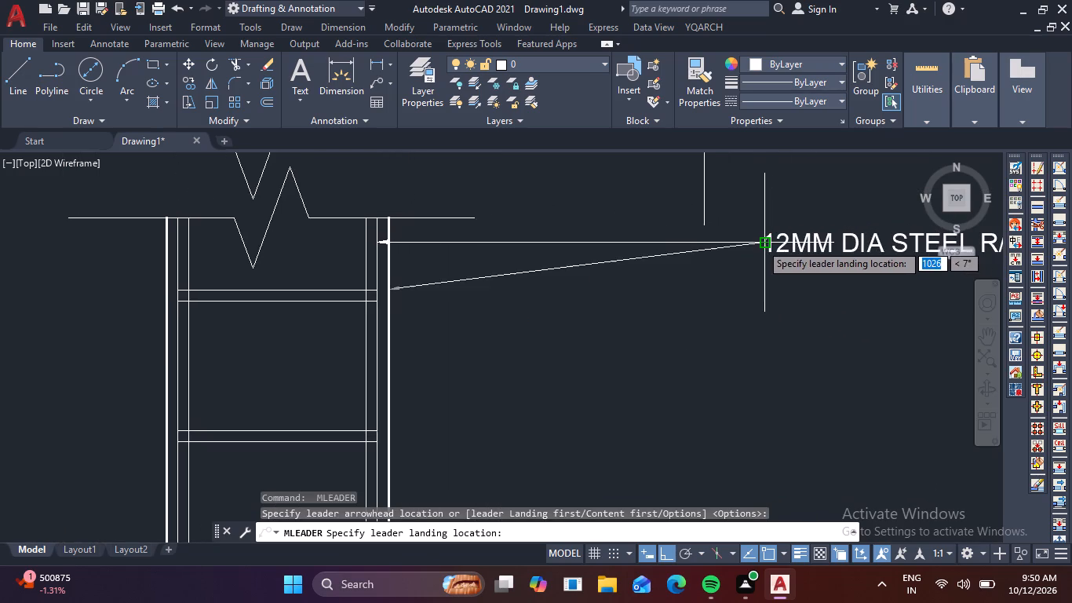
click(761, 290)
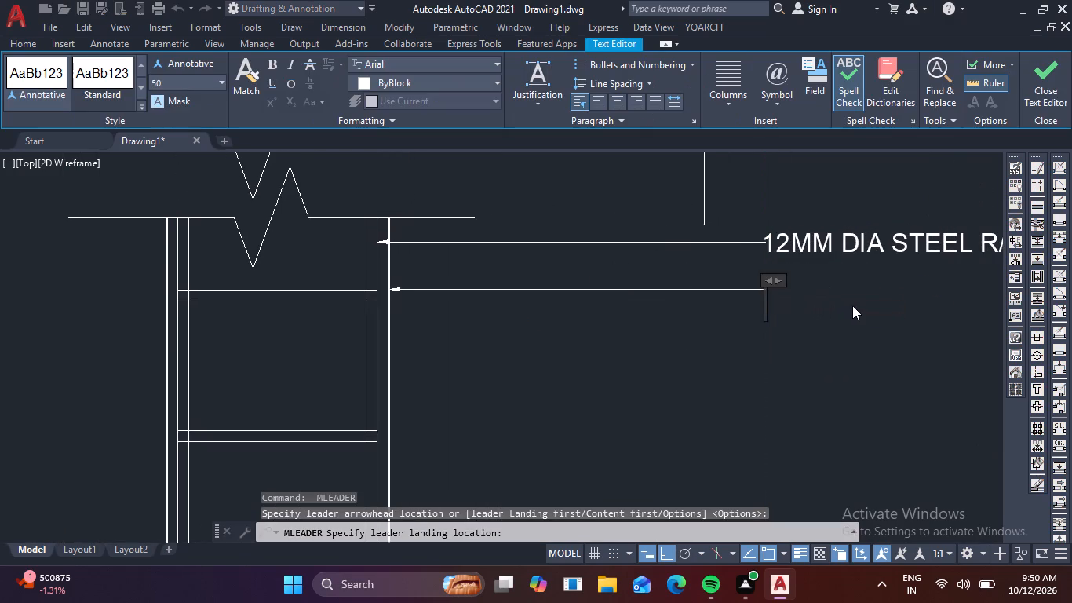
text(300)
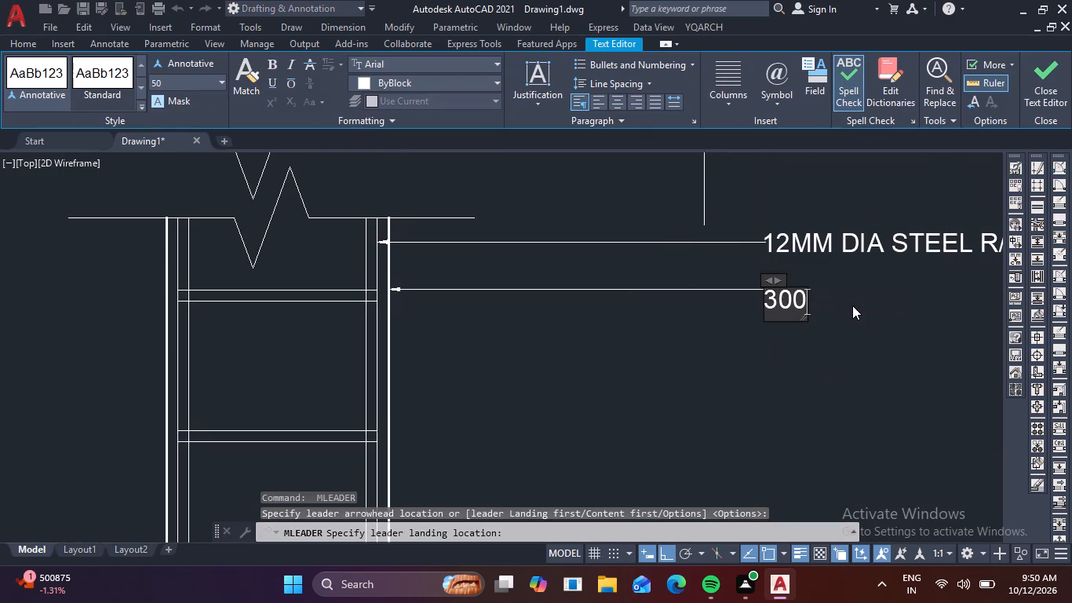
text(MM)
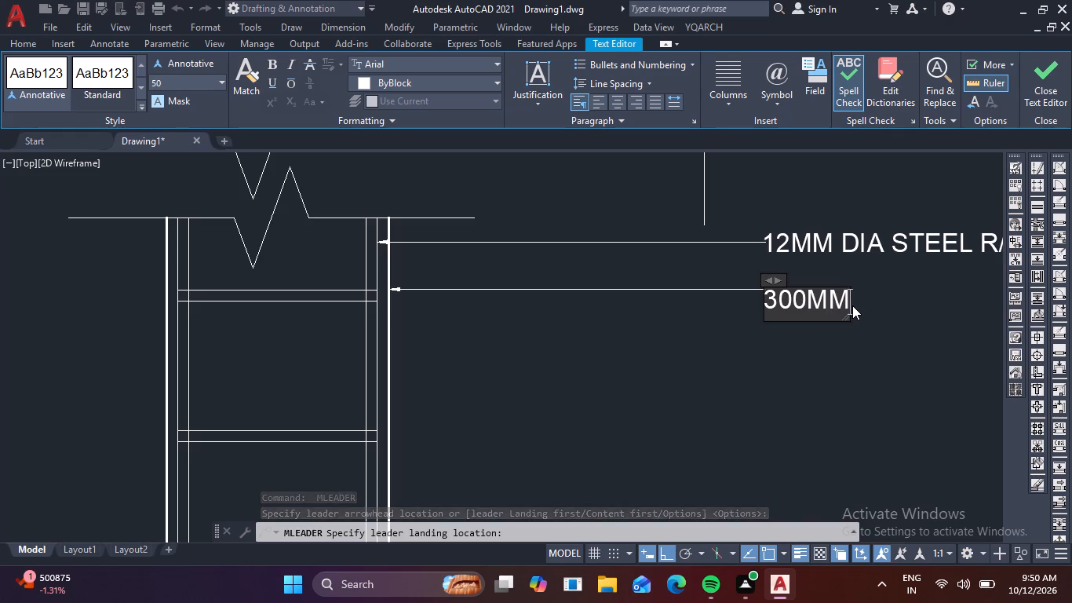
key(space)
text(WIDE)
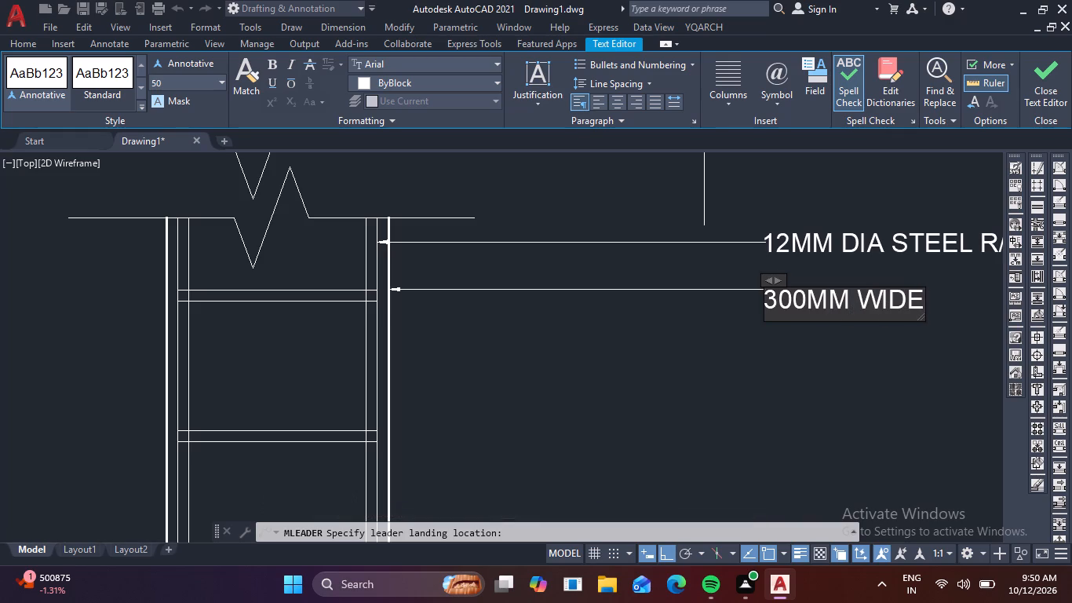
key(space)
text(SHE)
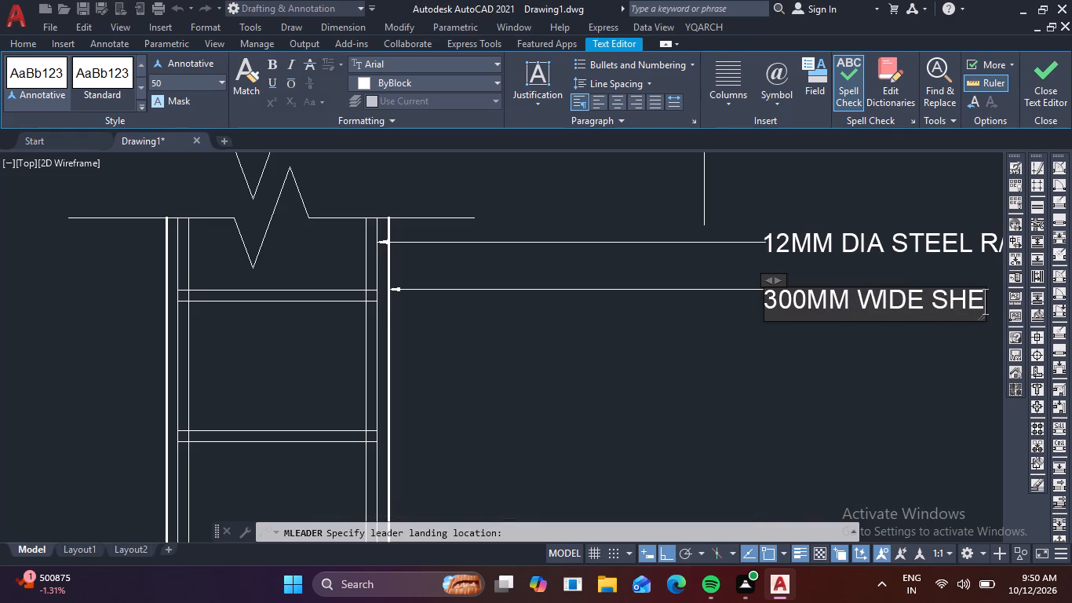
key(space)
key(BackSpace)
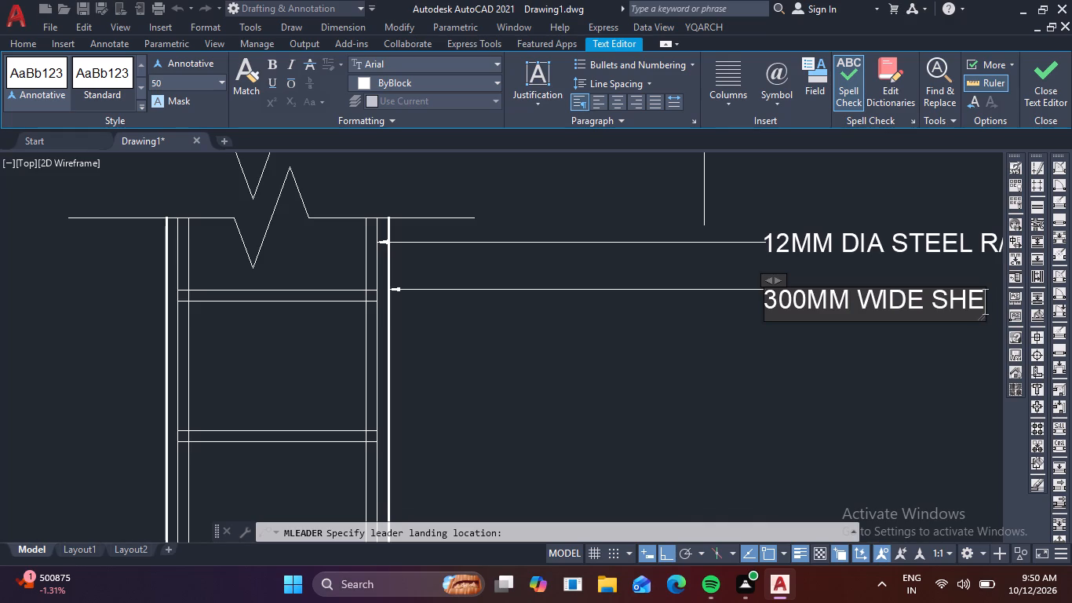
text(AR)
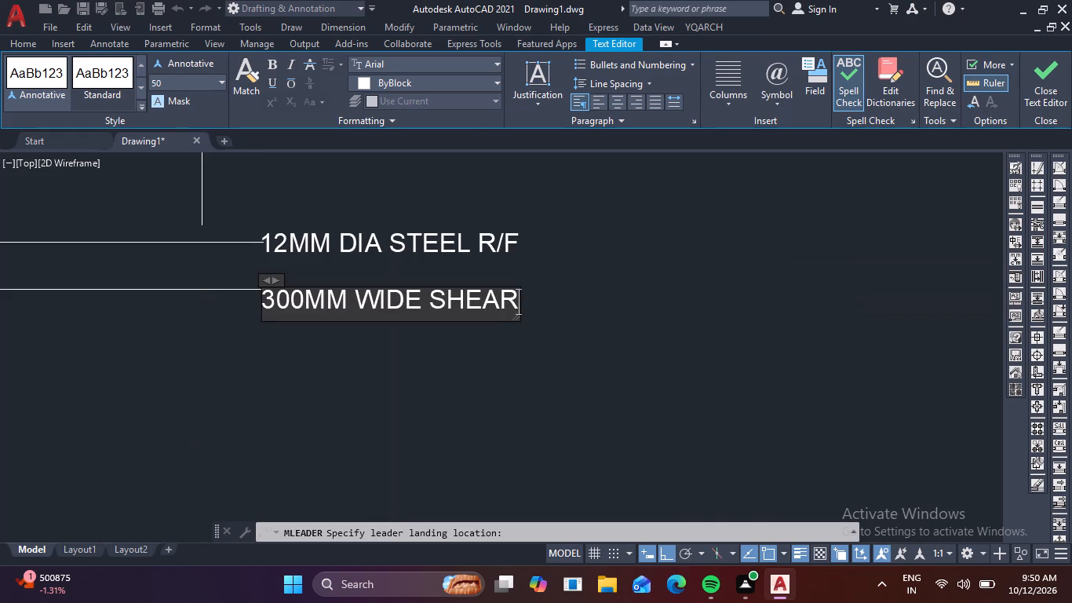
key(space)
text(WALL)
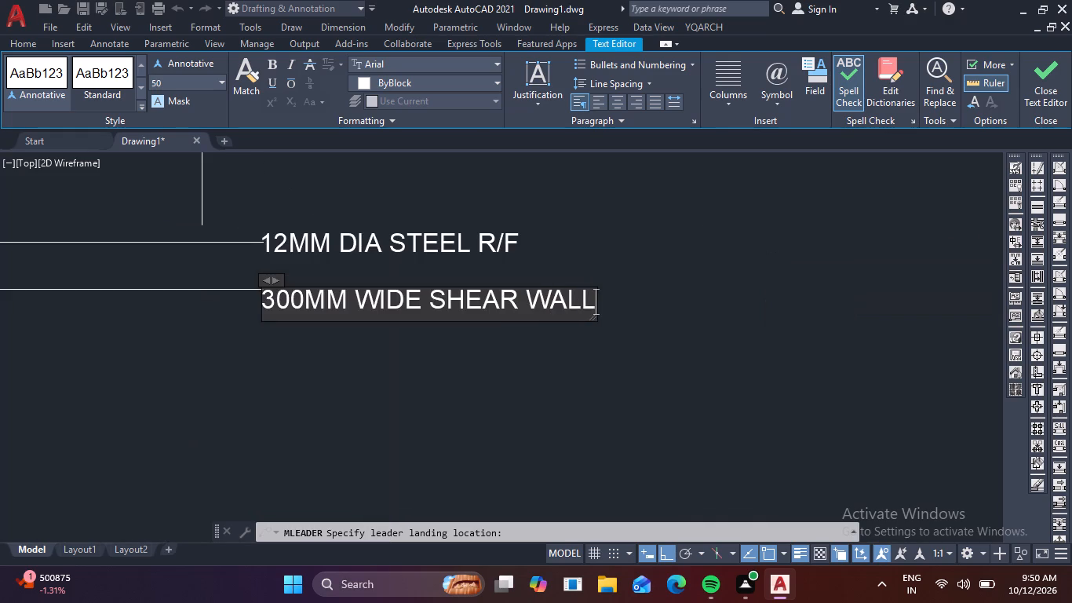
click(852, 305)
Add a multileader from the reinforcement line between the lowest two ties above the footing, aligned with the notes above, labelled "8MM DIA STEEL R/F".
scroll(709, 300, down, 1)
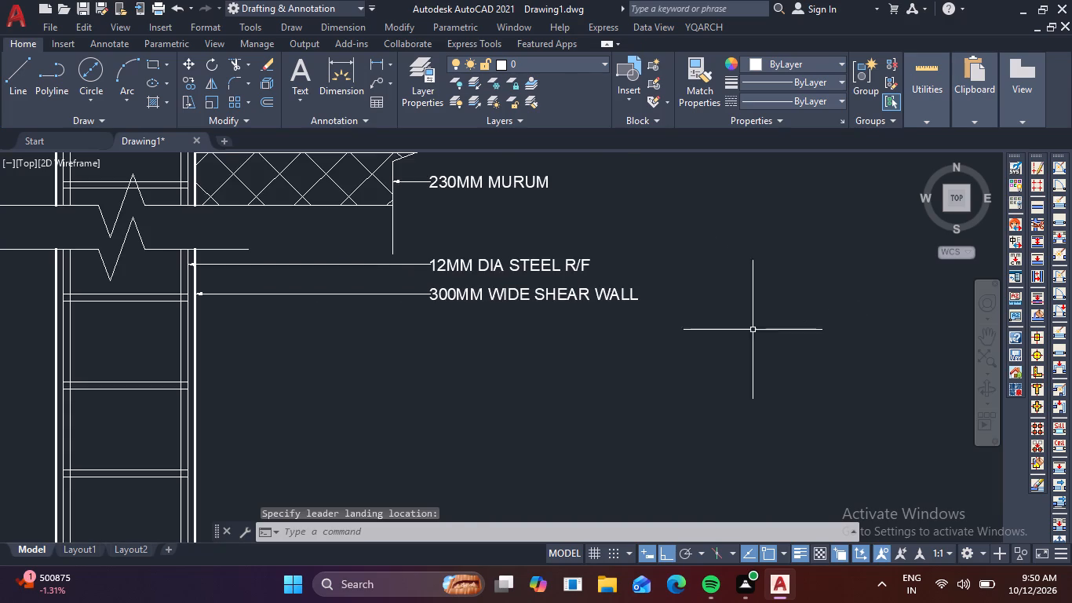
scroll(759, 339, down, 1)
middle_drag(759, 339, 786, 239)
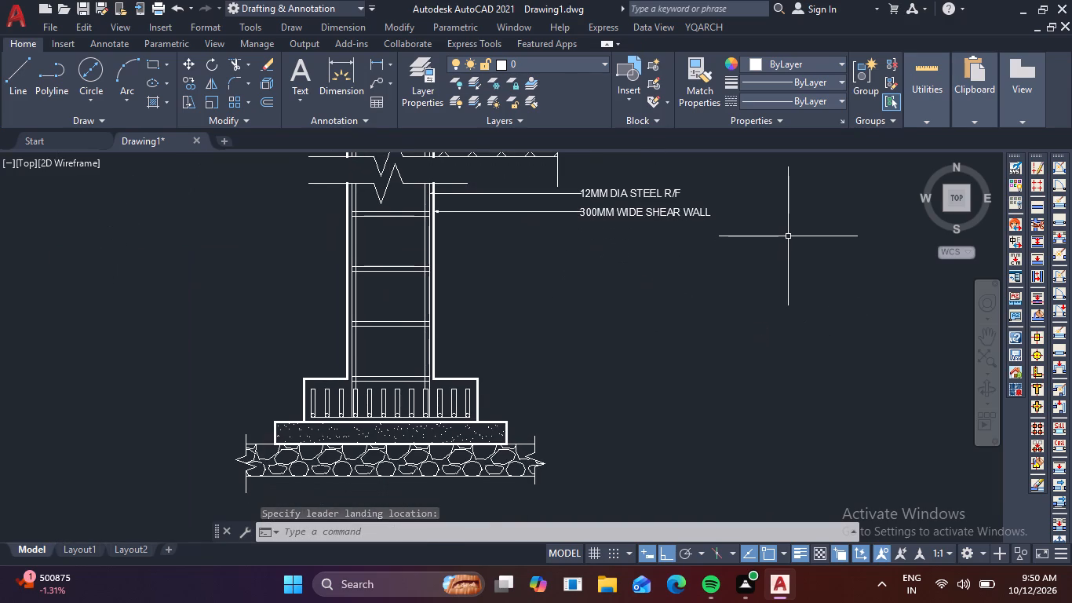
key(space)
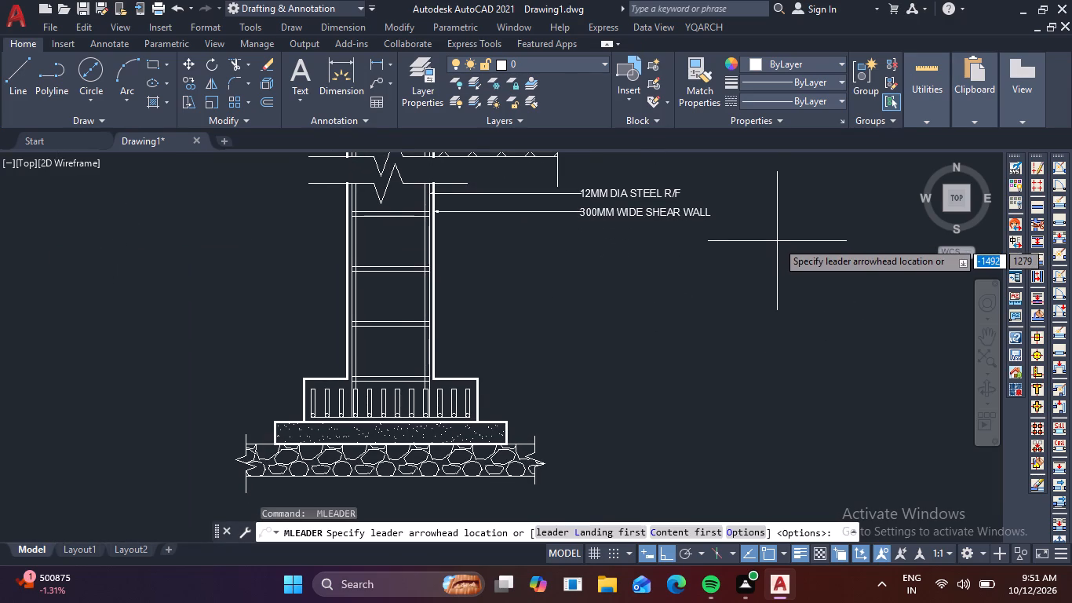
scroll(466, 326, up, 1)
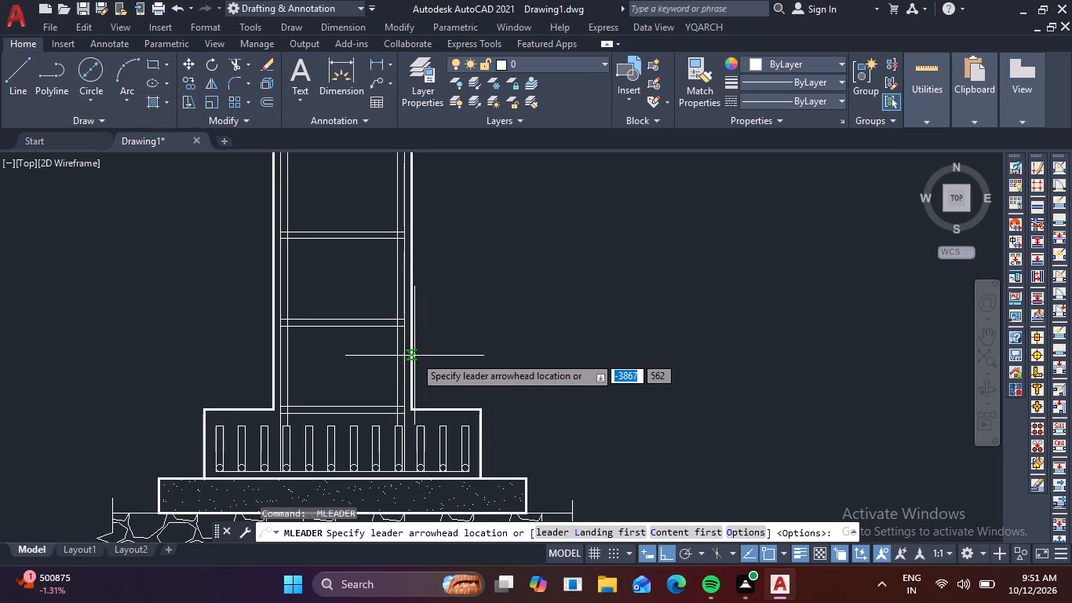
click(405, 342)
scroll(575, 317, down, 2)
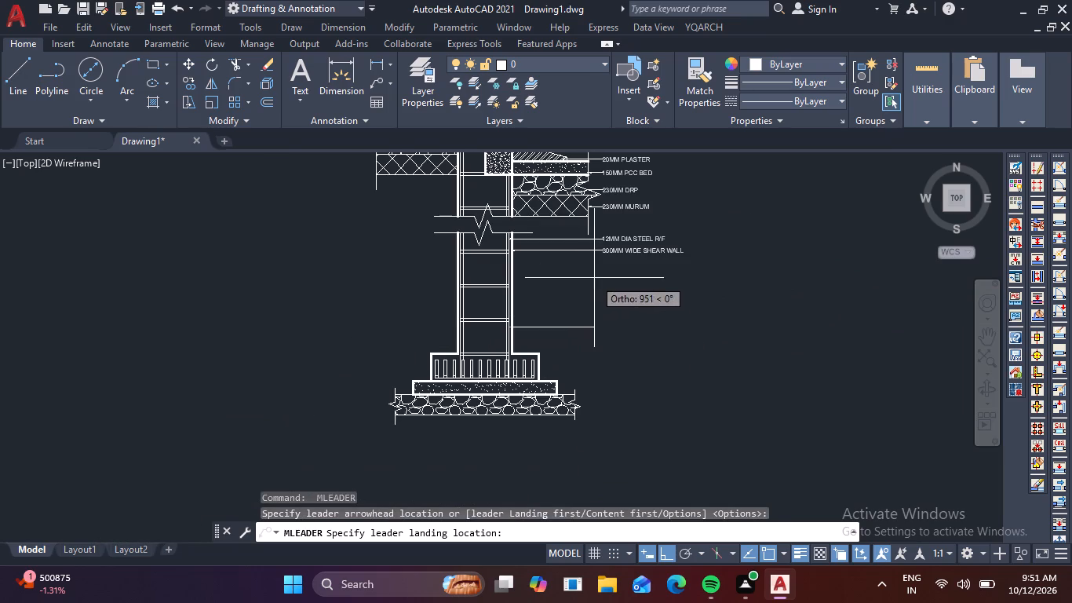
scroll(601, 237, up, 2)
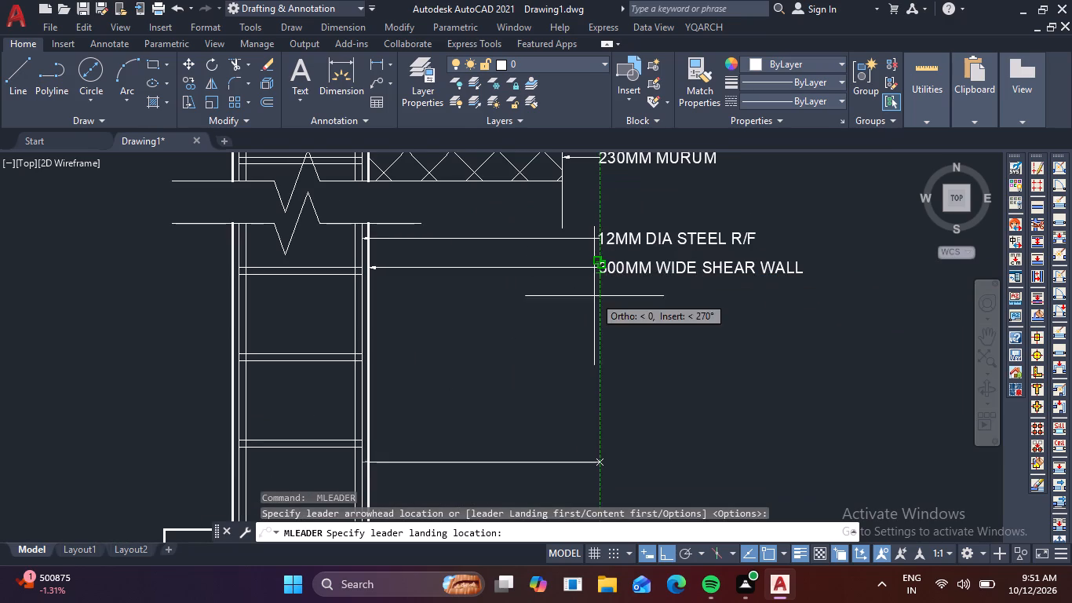
click(603, 456)
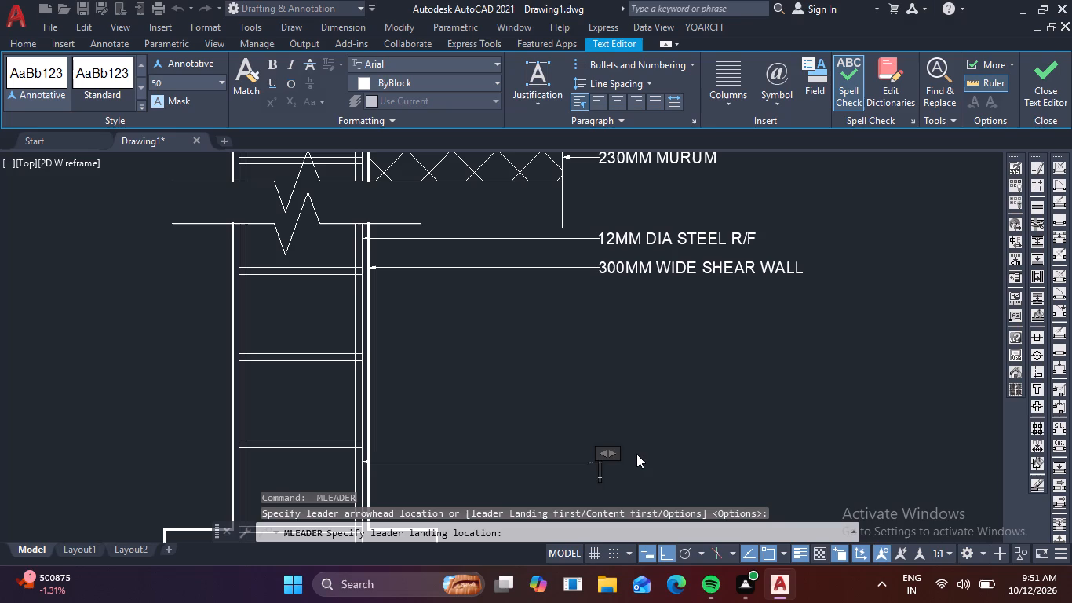
text(8MM)
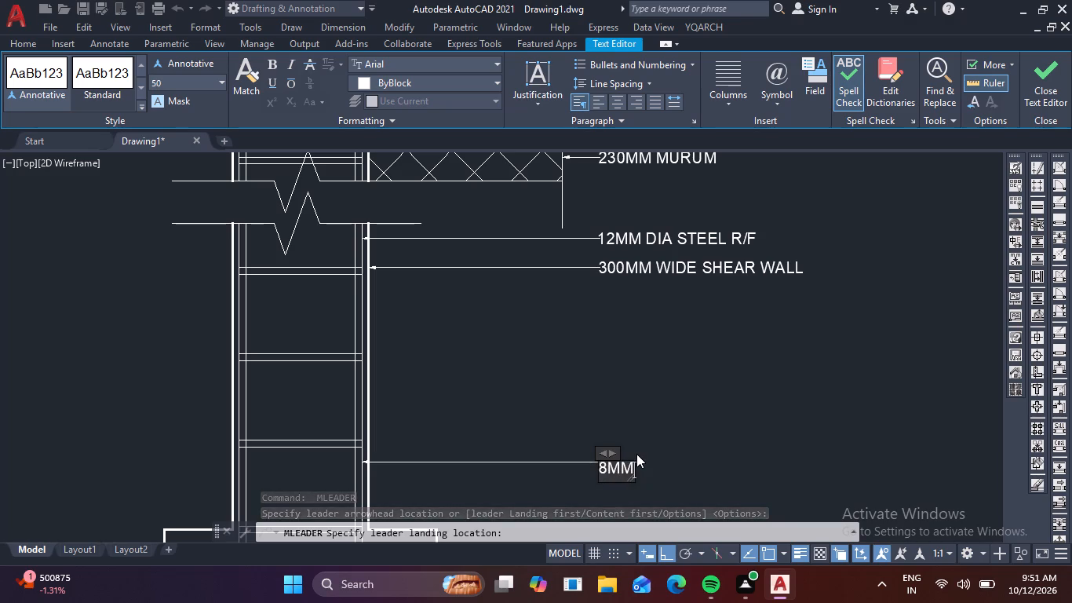
key(space)
text(DIA)
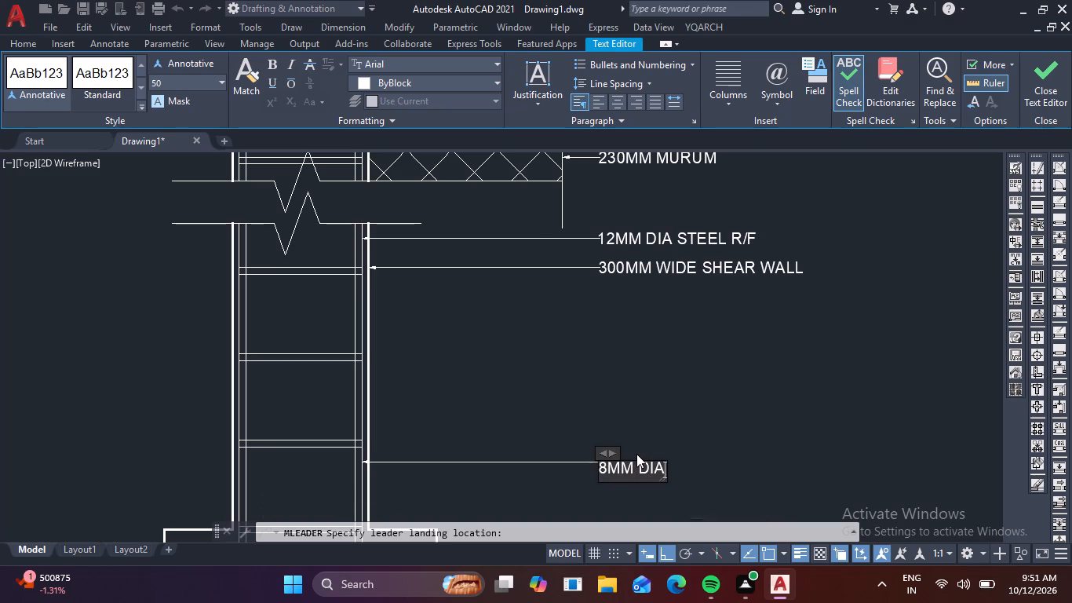
key(space)
text(STEE)
key(l)
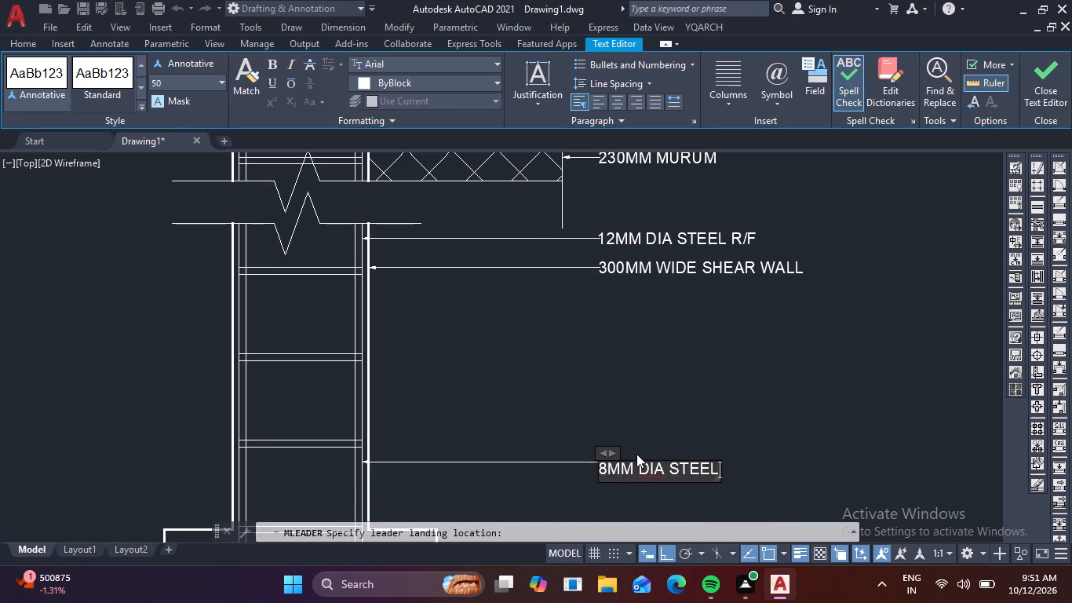
key(space)
text(R/)
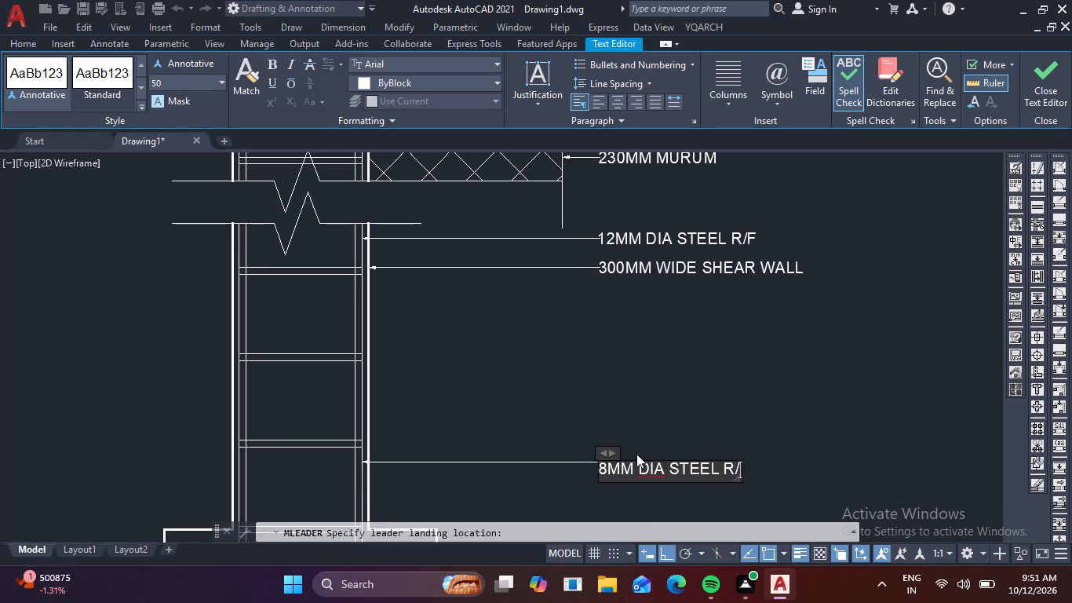
key(f)
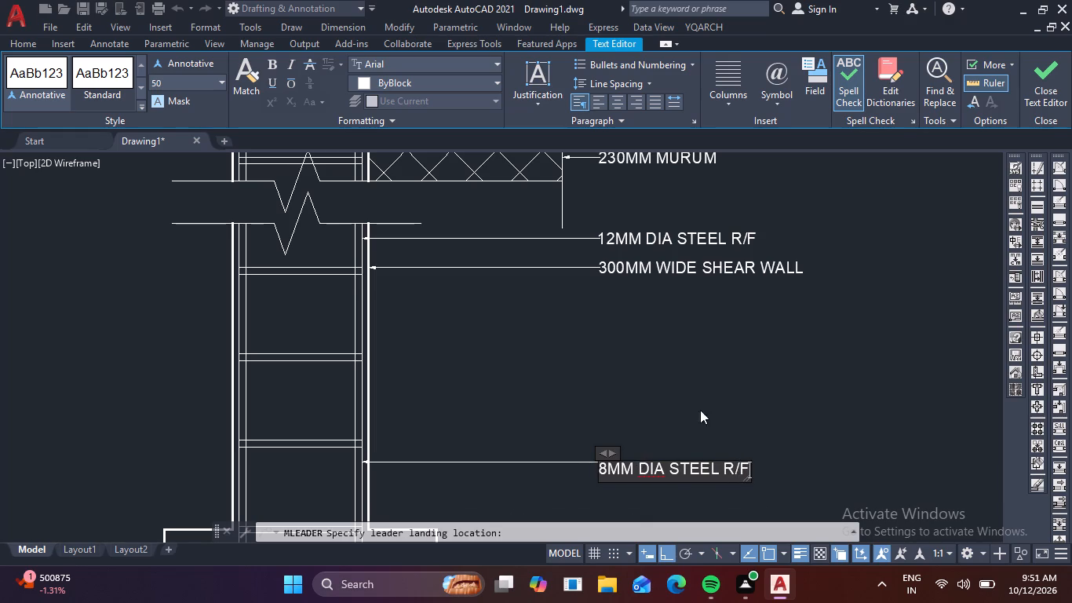
click(709, 405)
Add a multileader from the footing's outer edge at the column base, aligned under the 8MM steel note, labelled "300 MM PAD FOTTING".
middle_drag(720, 402, 735, 247)
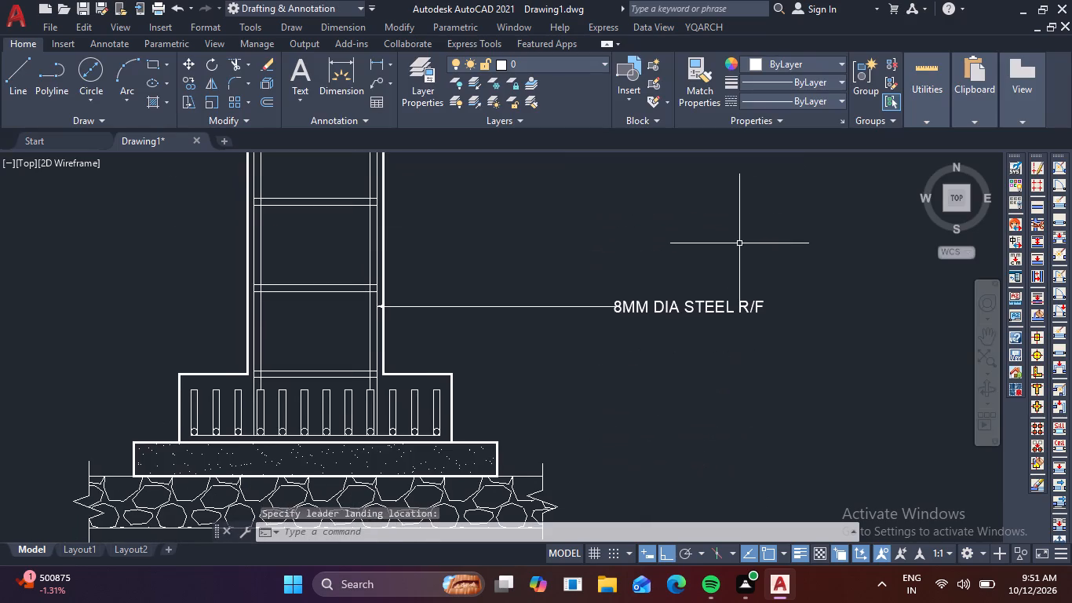
key(space)
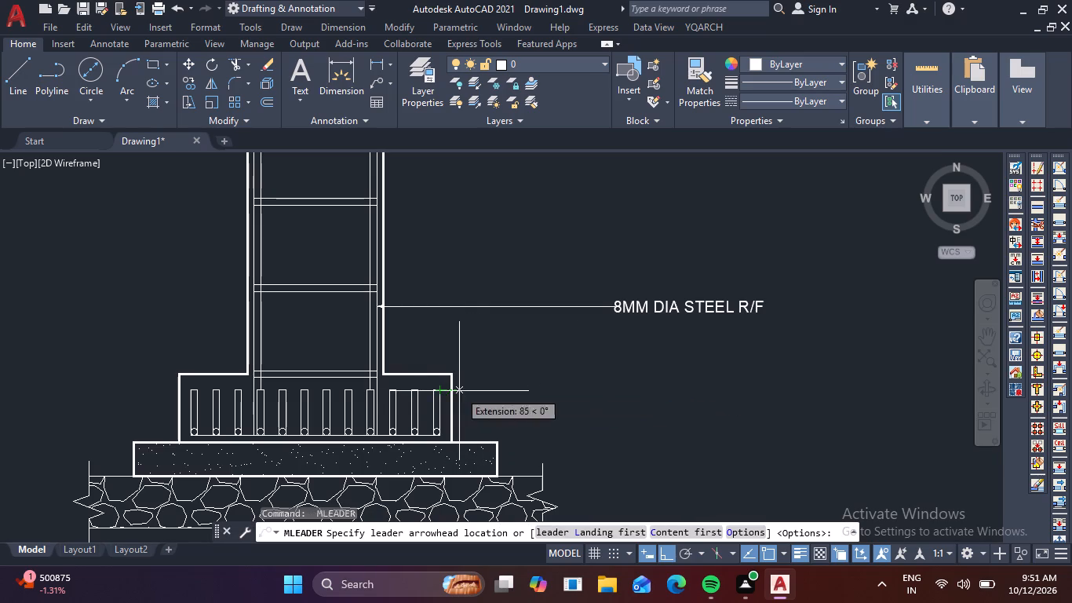
click(454, 391)
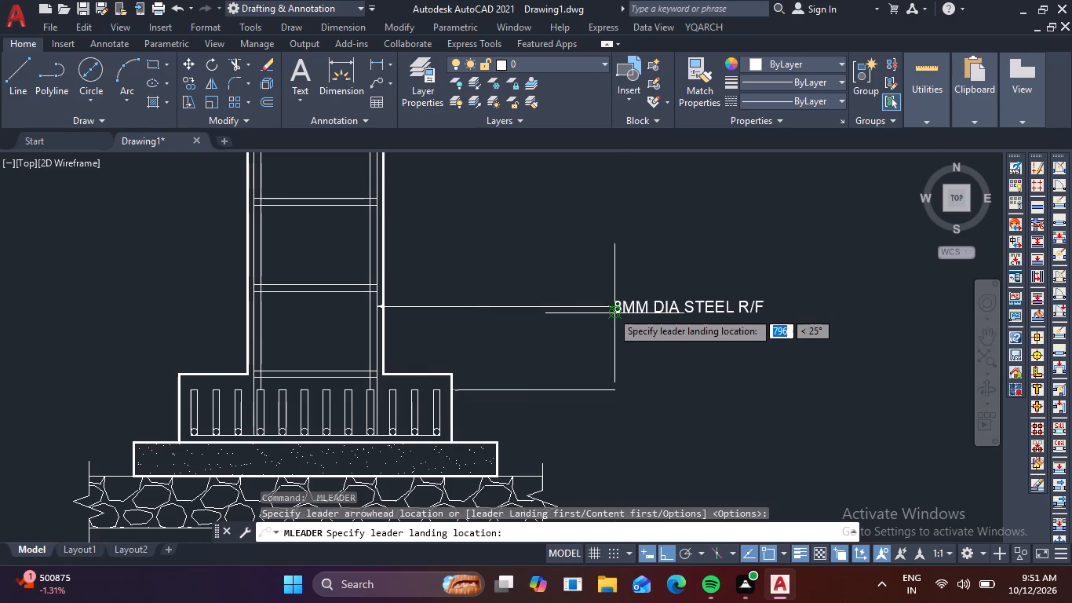
click(611, 382)
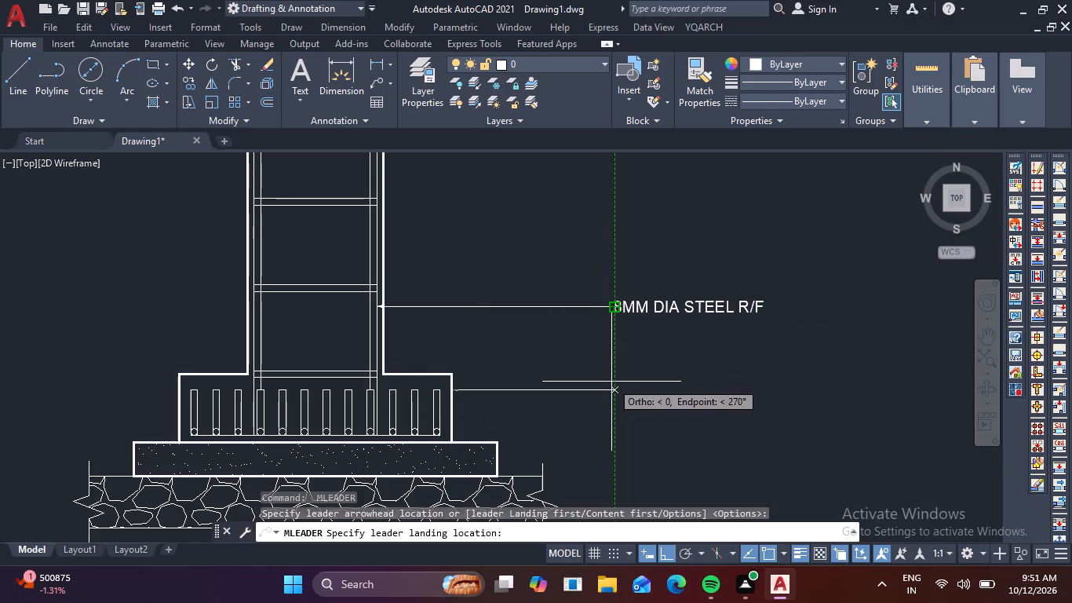
text(300)
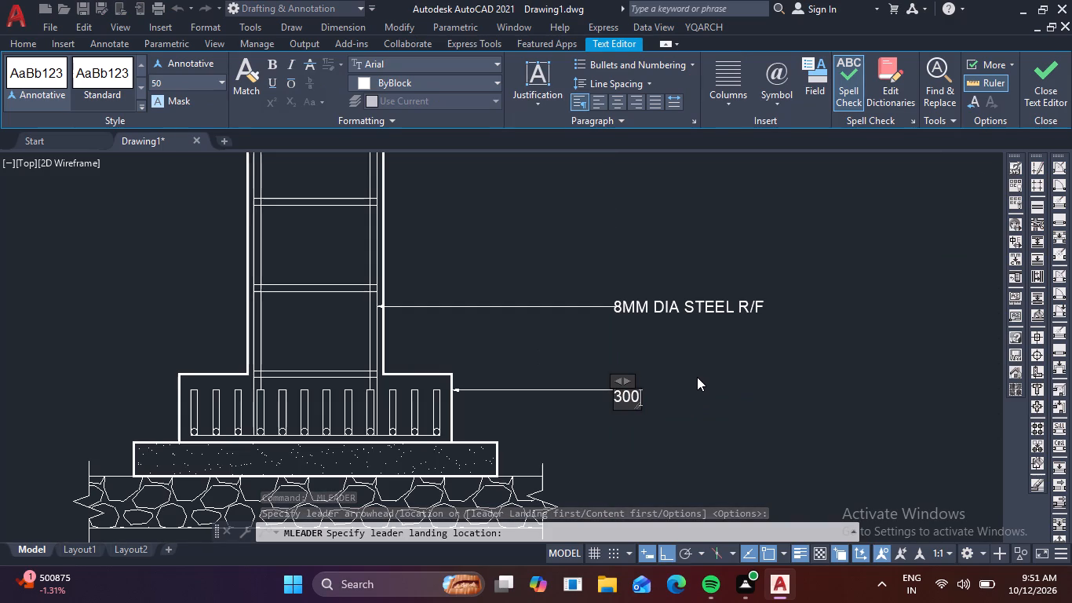
key(space)
text(MM)
key(space)
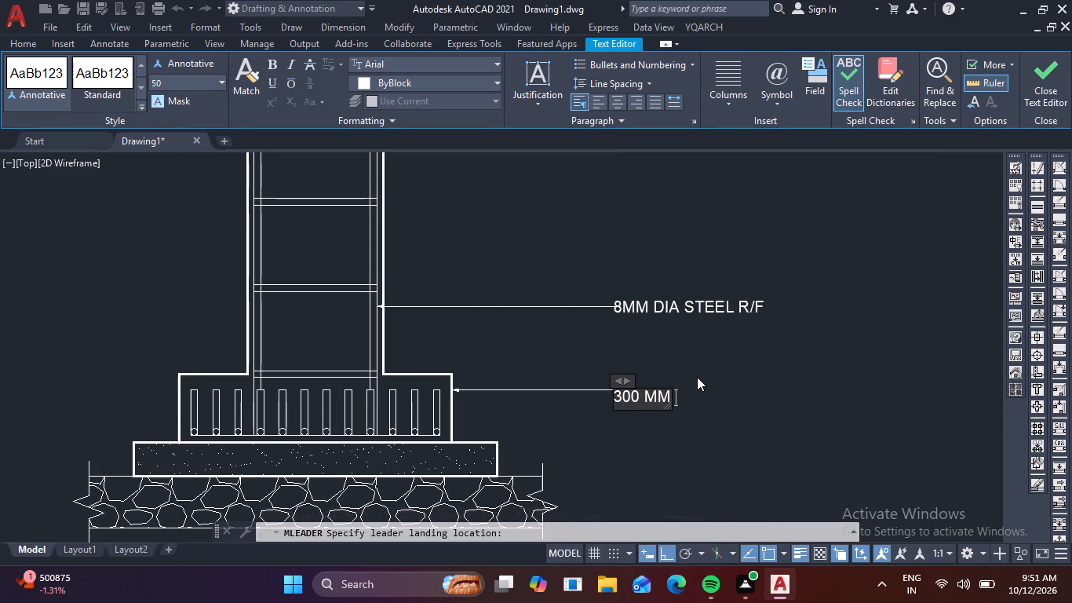
key(p)
text(AD)
key(space)
text(FOTTIN)
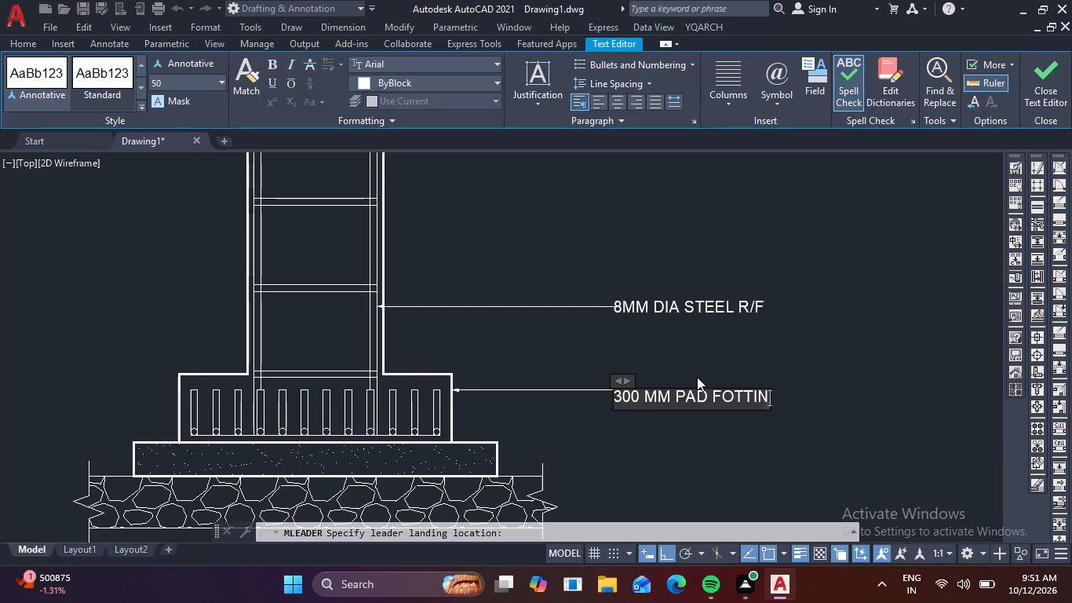
key(g)
click(757, 331)
scroll(771, 329, down, 1)
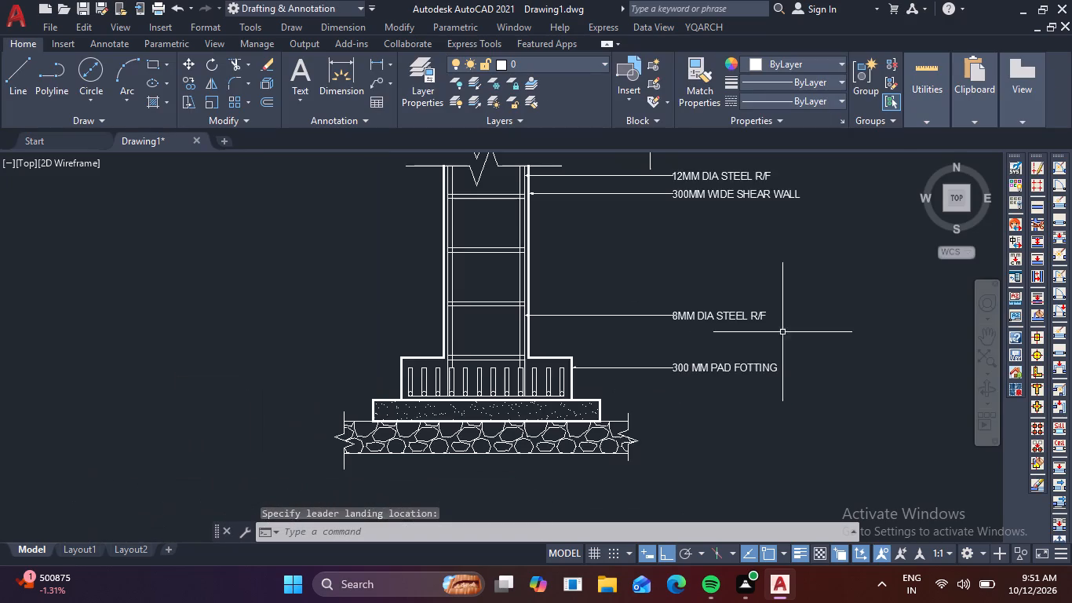
Add a multileader from the end of the dotted bed beneath the footing, aligned under the pad footing note, labelled "150MM PCC BED".
middle_drag(796, 359, 807, 295)
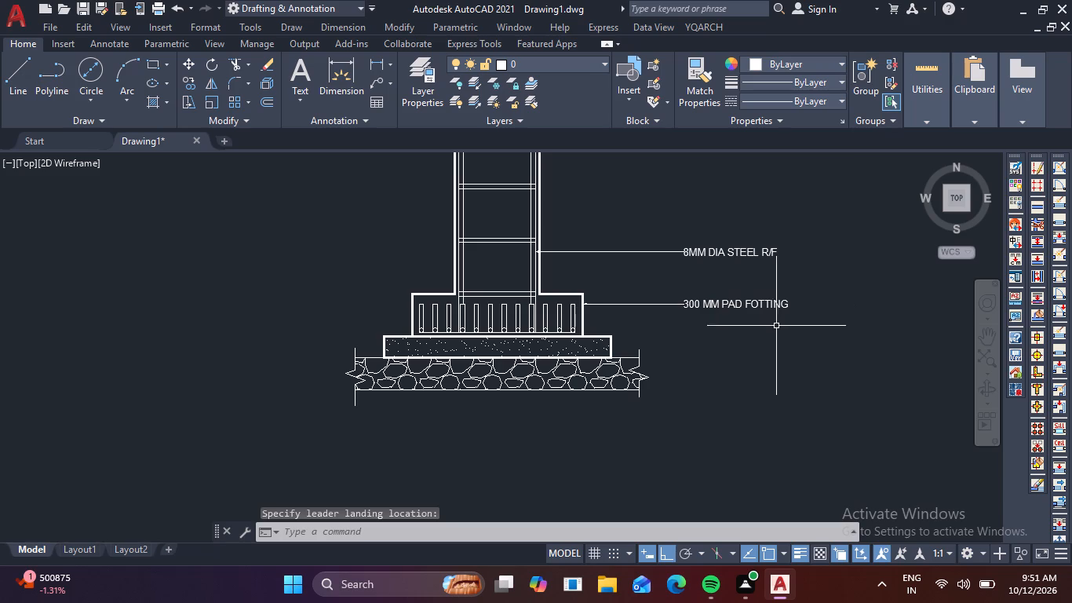
key(space)
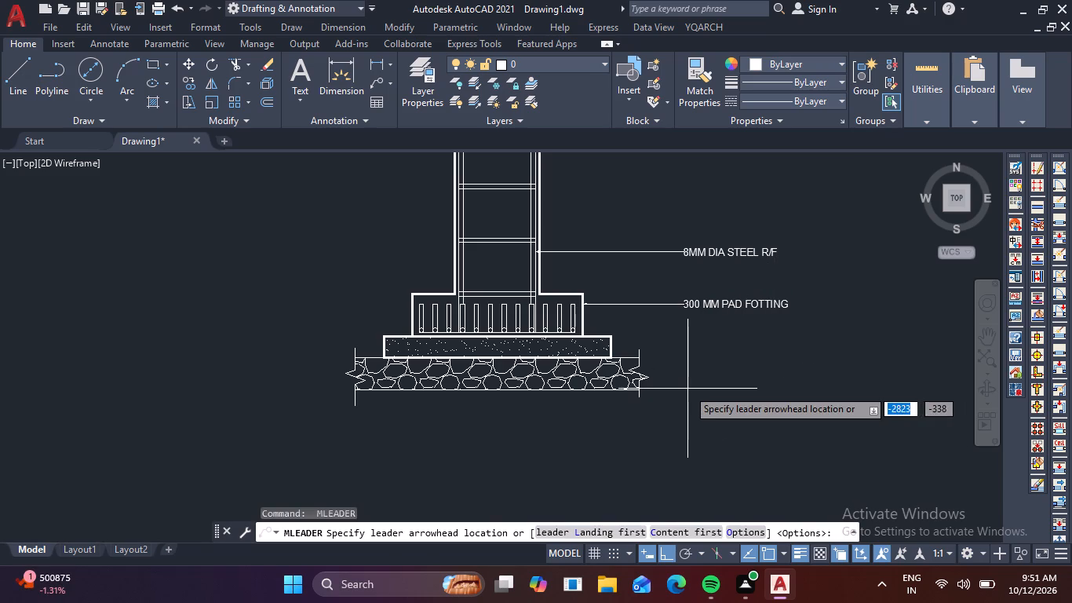
scroll(624, 347, up, 1)
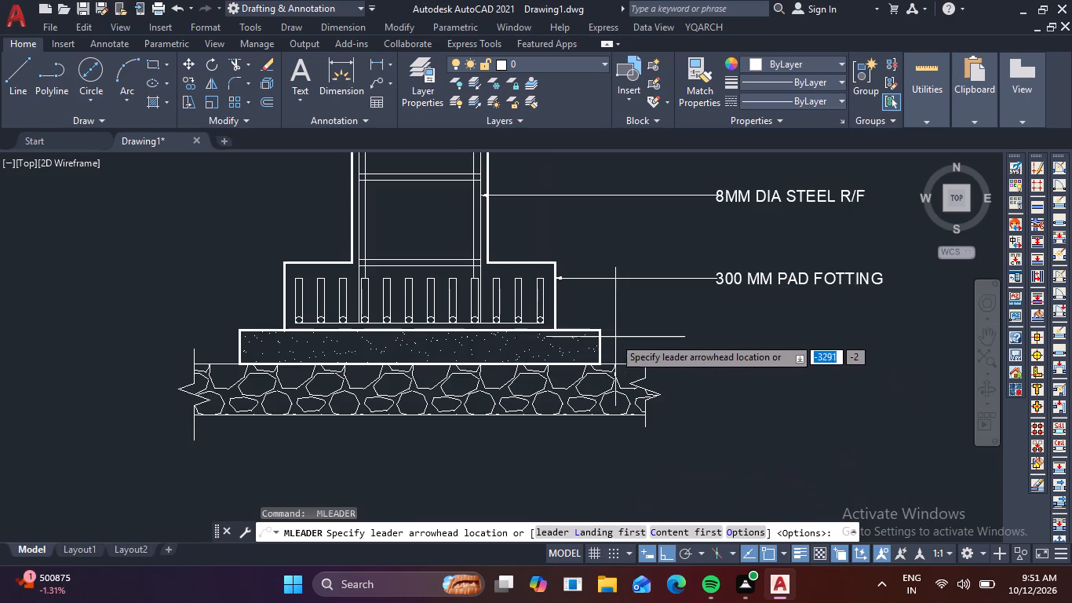
click(599, 343)
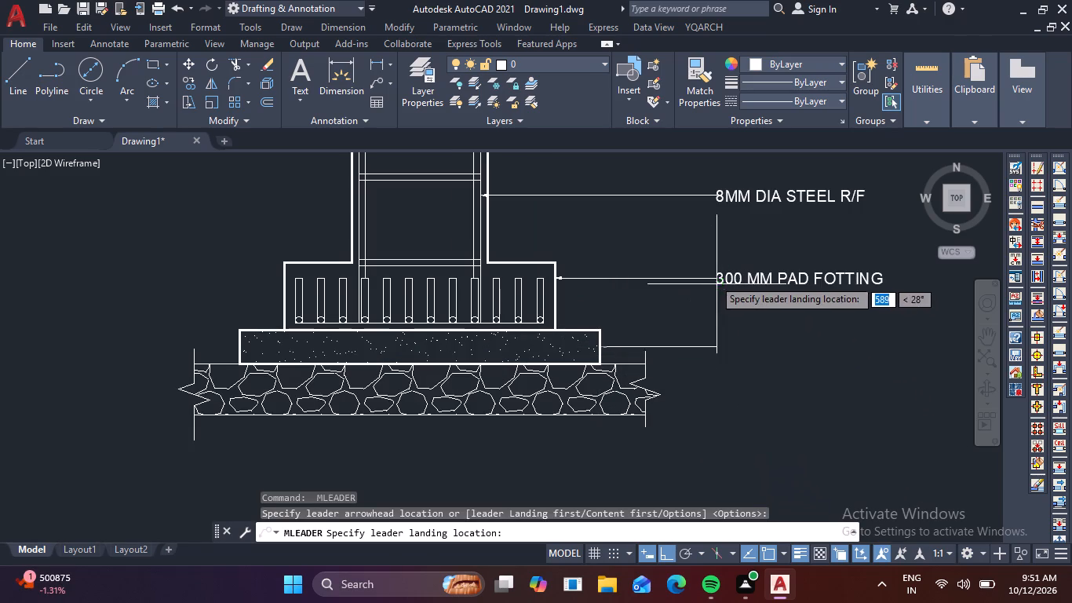
click(710, 343)
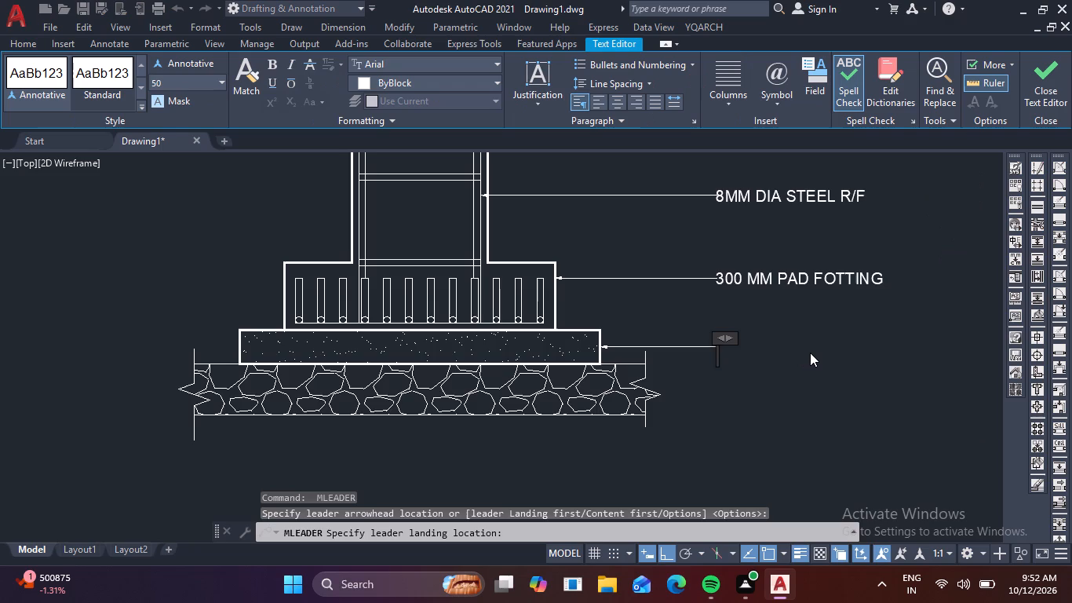
text(150)
text(MM)
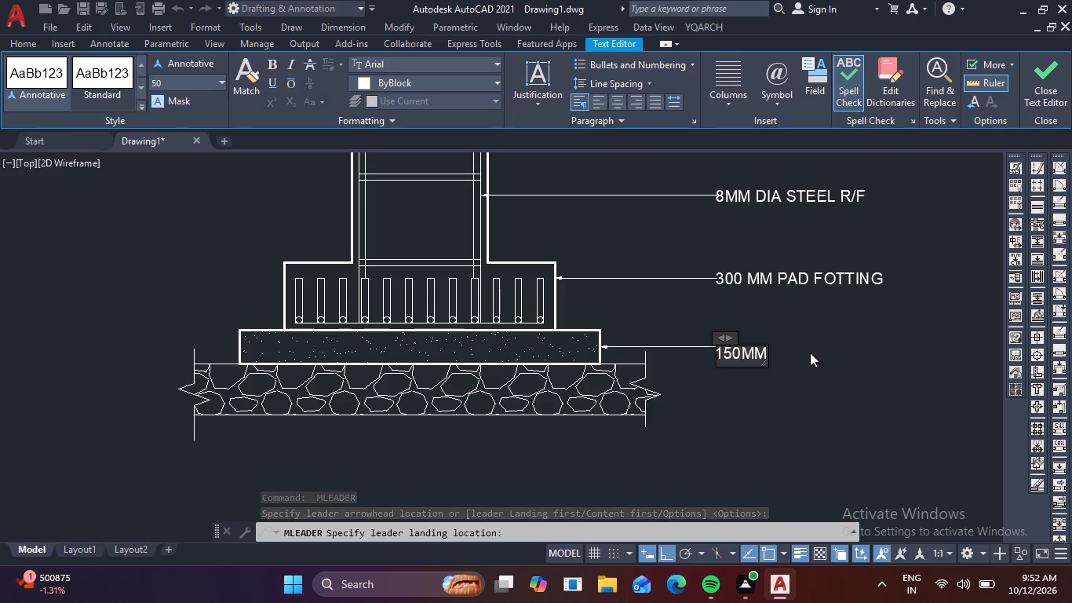
key(space)
text(PCC)
key(space)
text(BED)
click(881, 349)
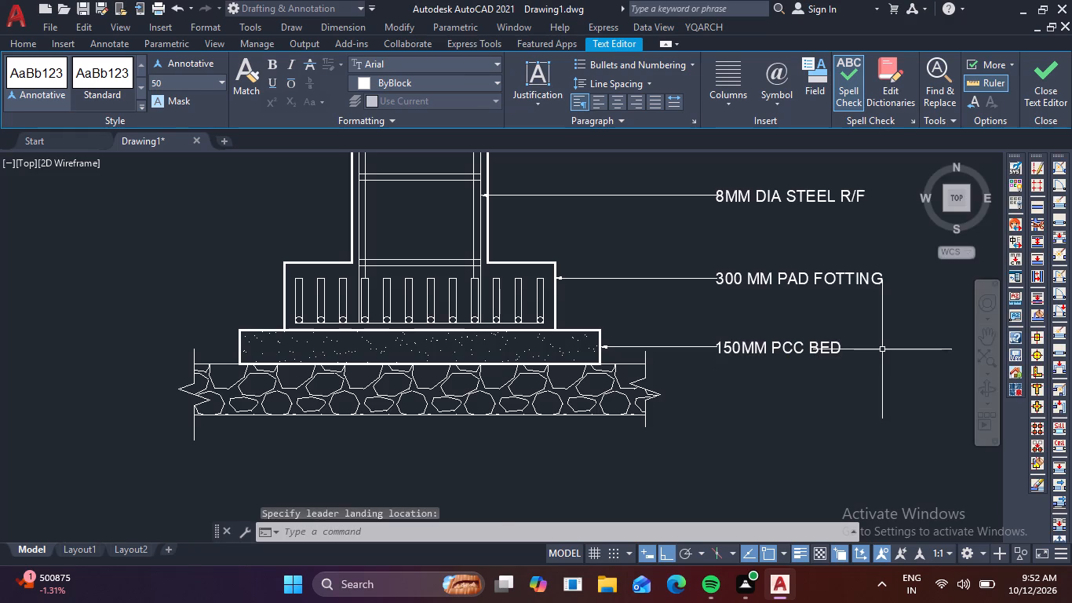
Add a multileader from the edge of the stone layer below the PCC bed, aligned with the notes above, labelled "HARD STRATA".
key(space)
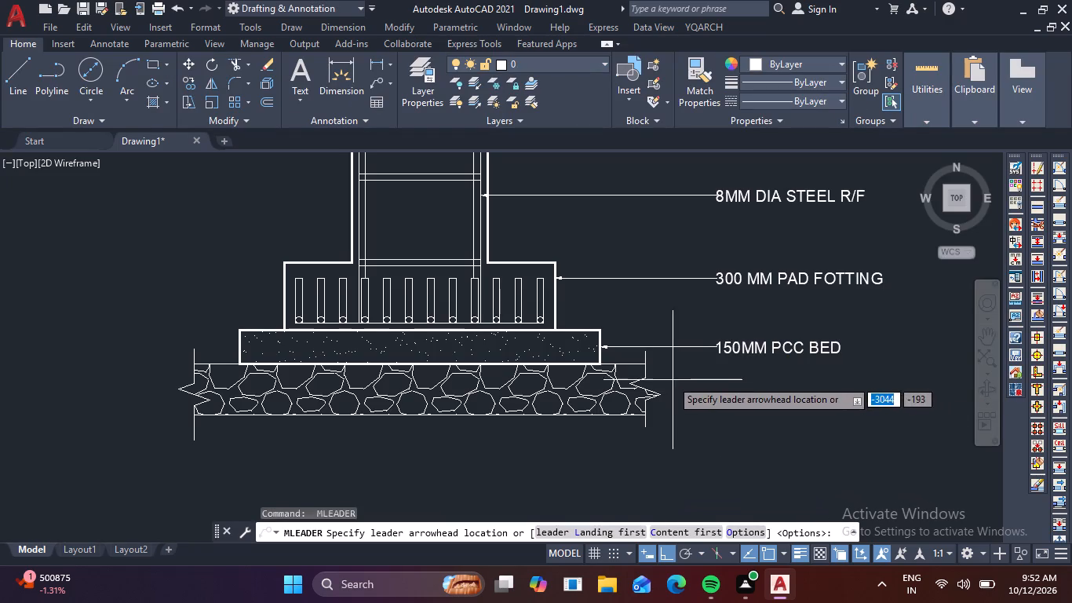
click(644, 378)
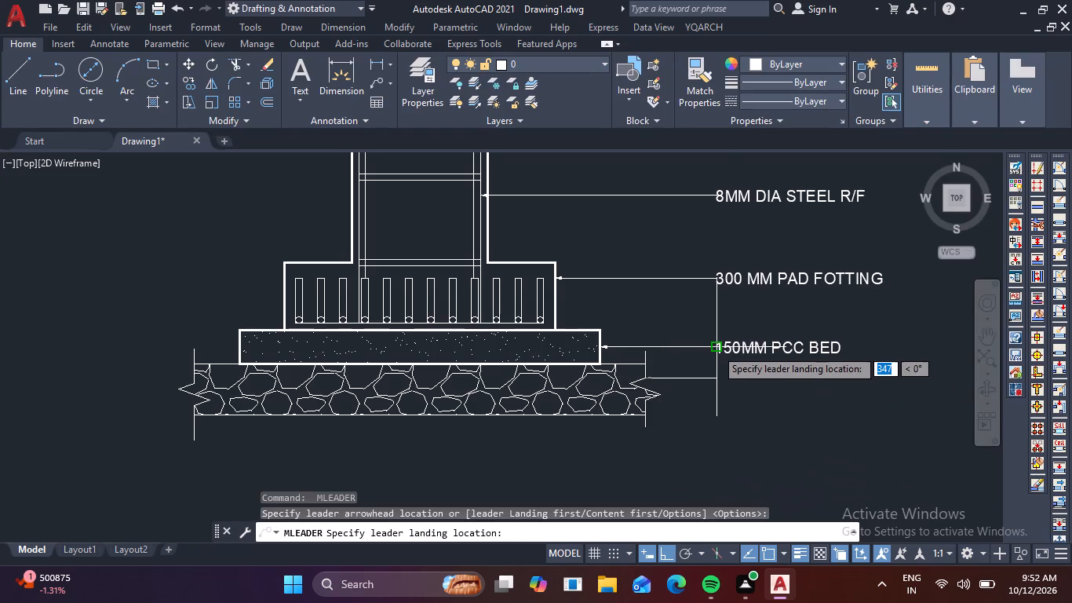
click(715, 386)
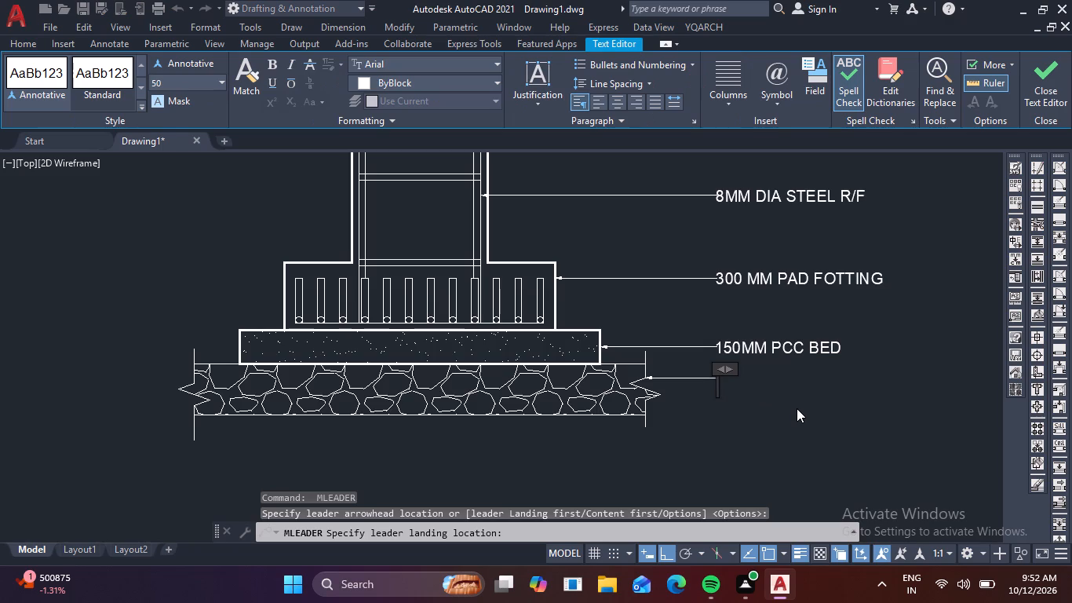
text(HARD)
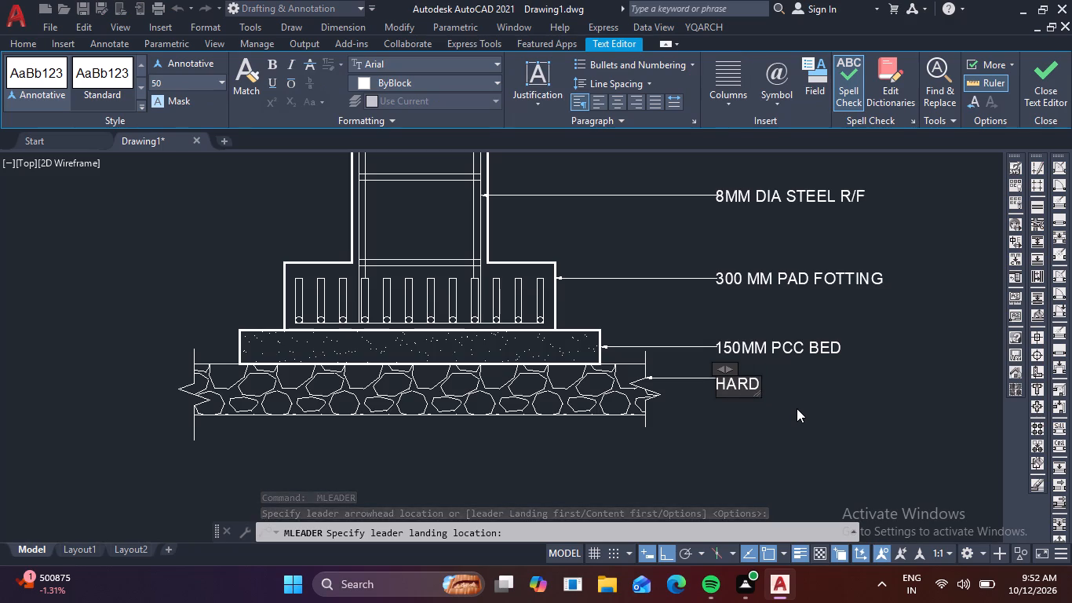
key(space)
text(S)
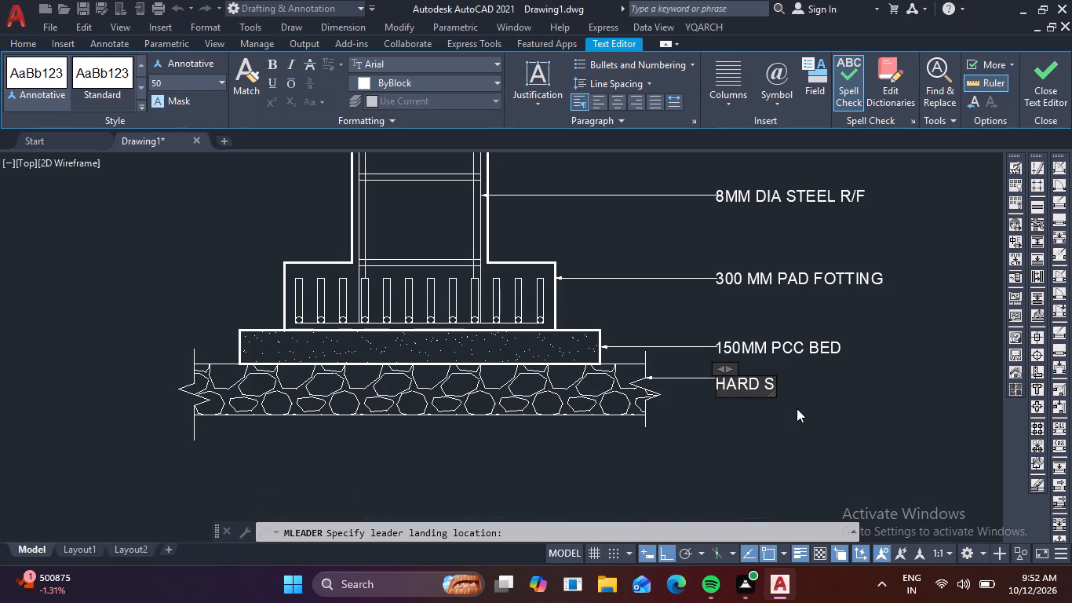
text(TRA)
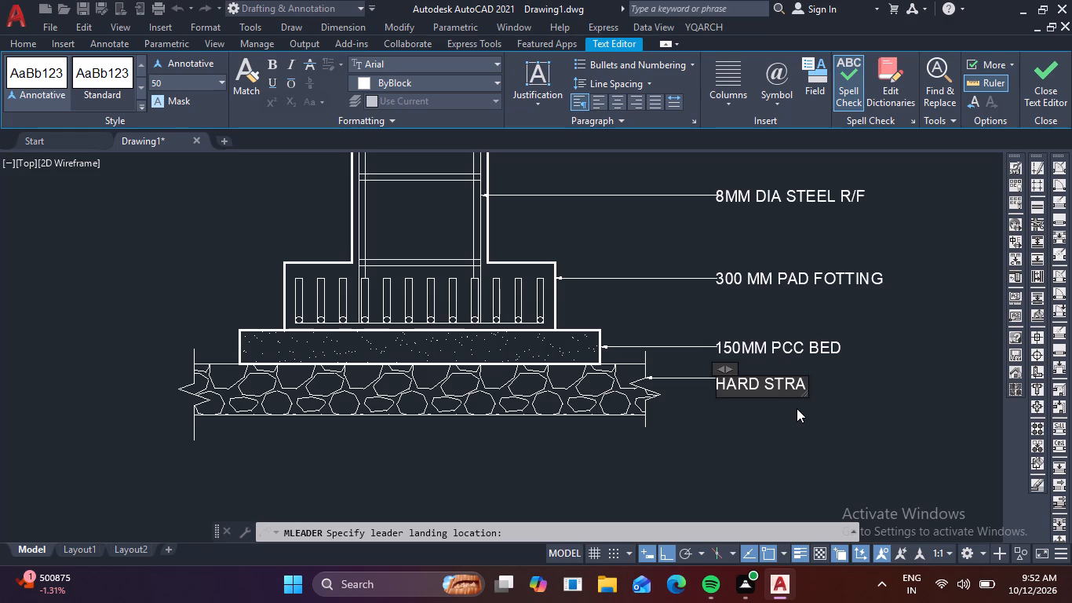
text(TA)
click(797, 408)
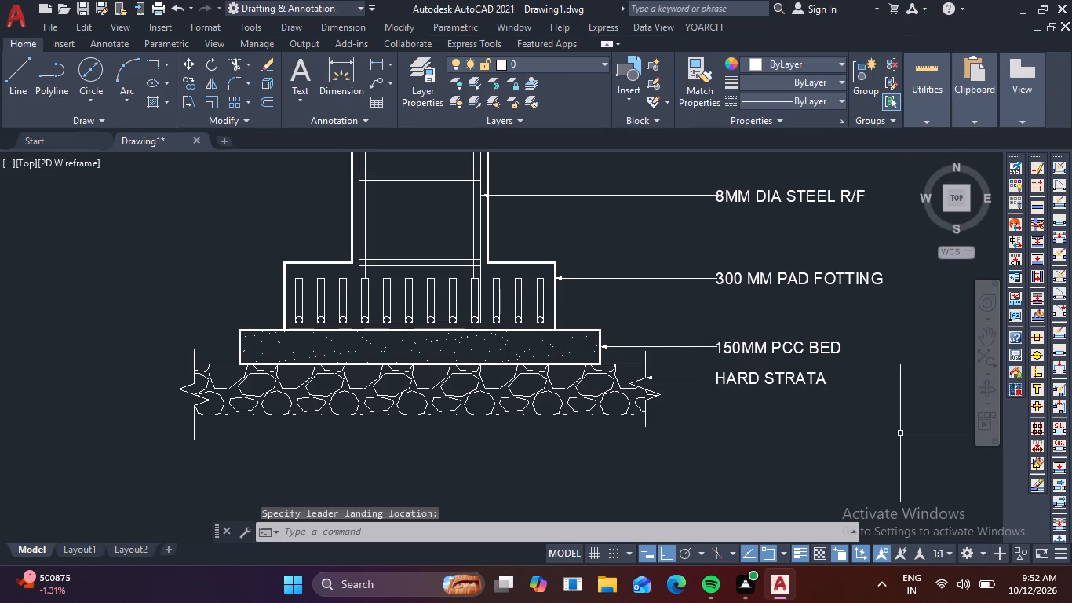
Place a multiline text reading "GL" at height 50 in the empty area beside the column, opposite the notes.
scroll(915, 438, down, 1)
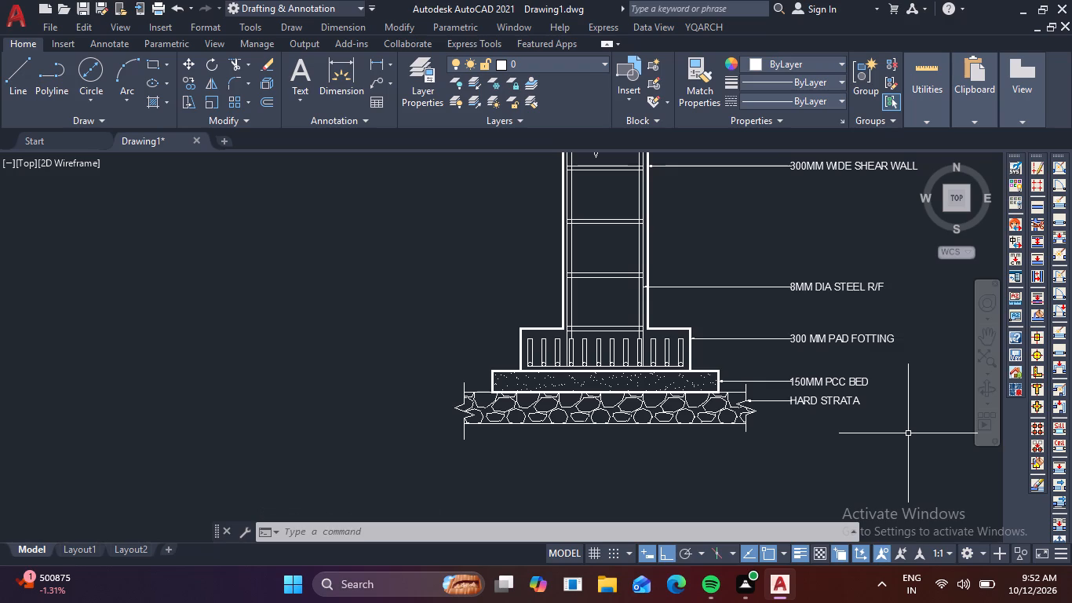
click(312, 62)
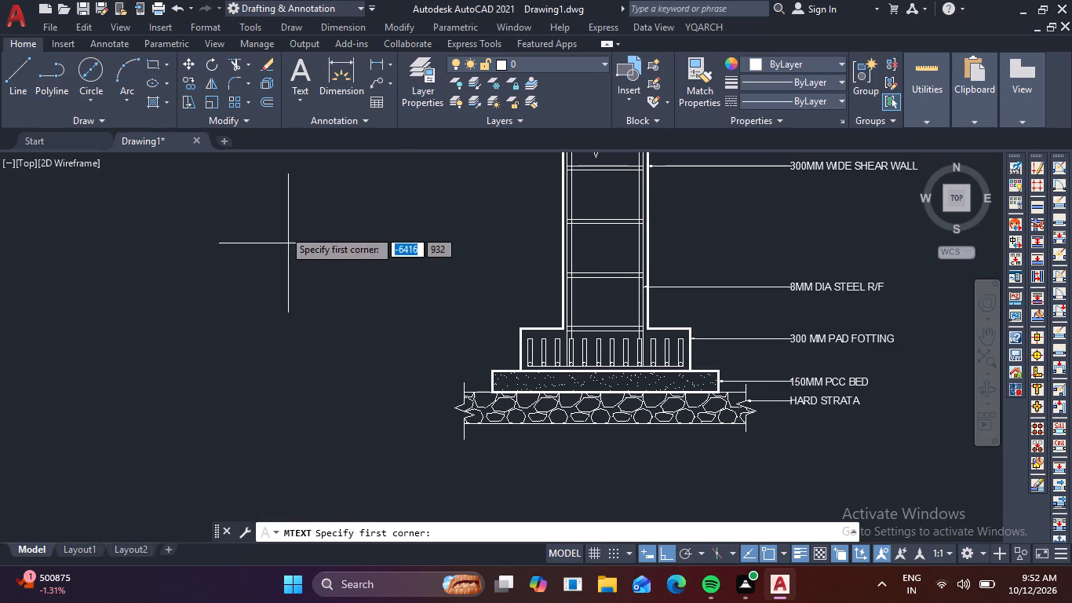
click(279, 221)
click(385, 319)
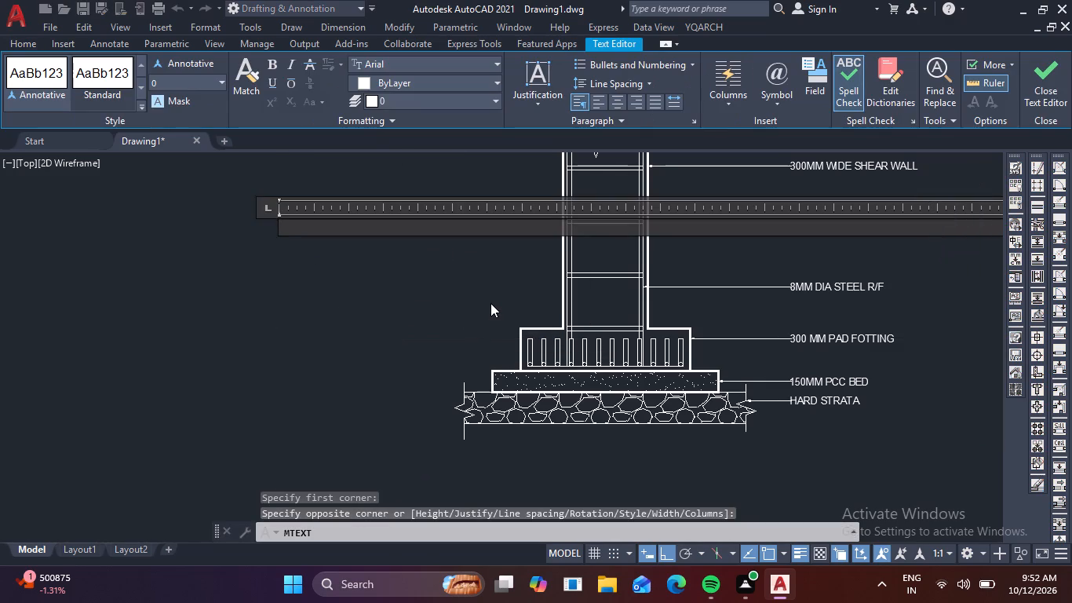
text(GL)
click(201, 79)
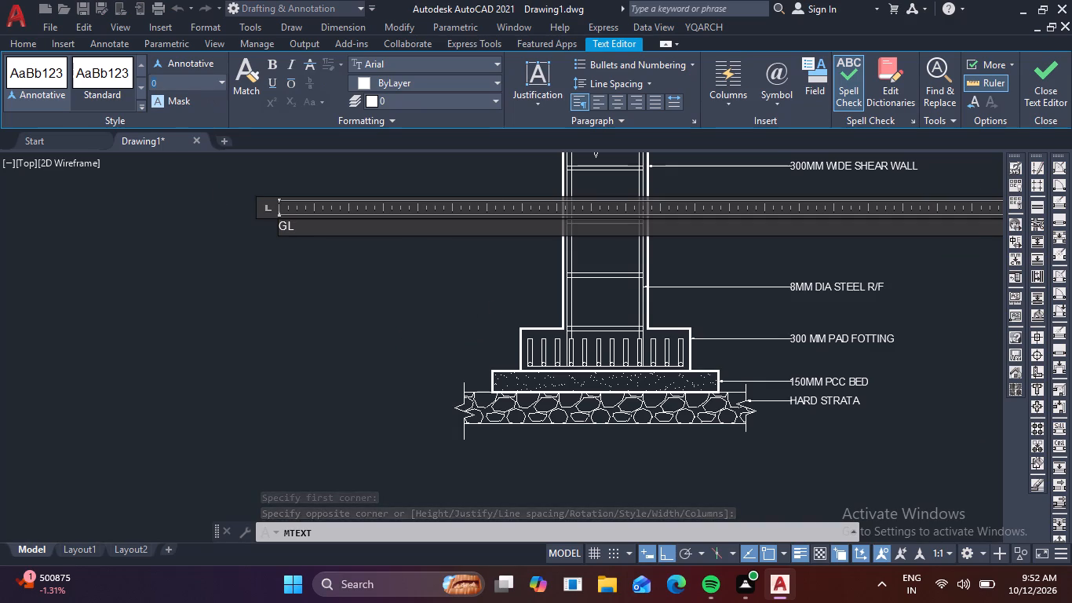
text(50)
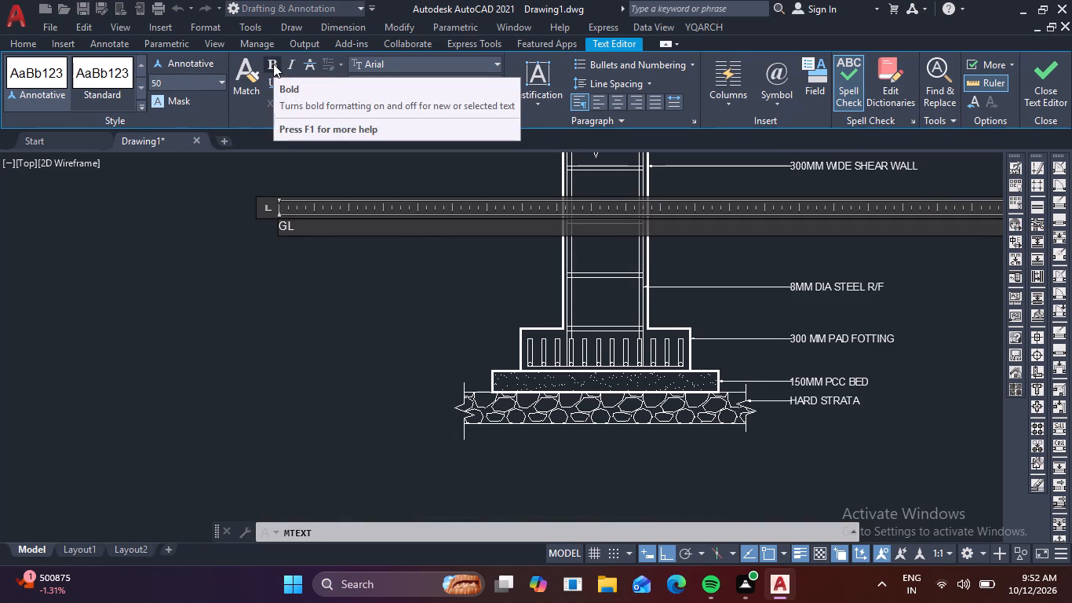
drag(309, 227, 184, 208)
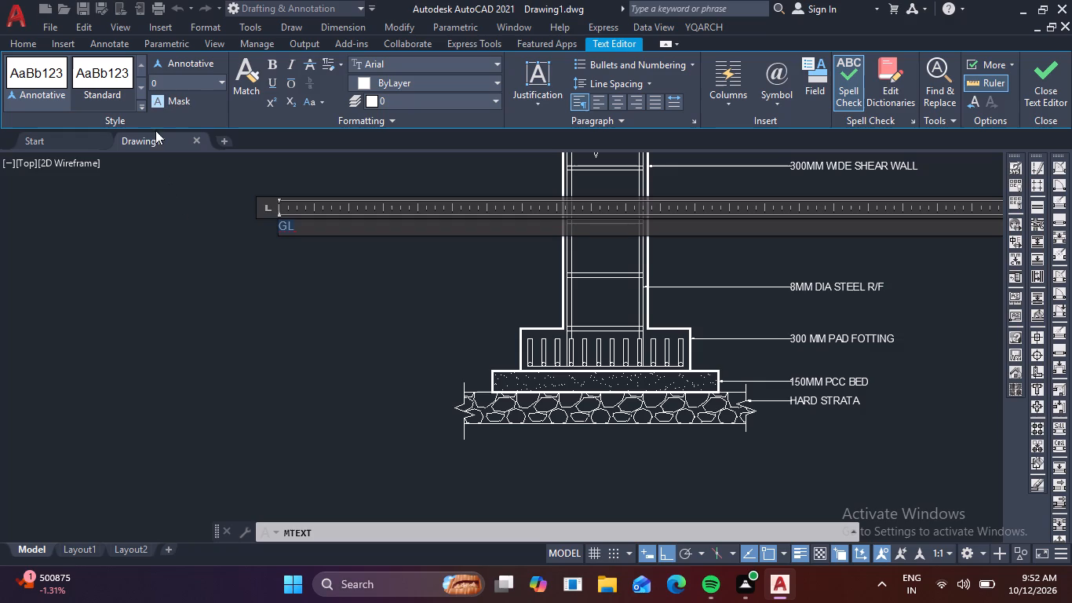
click(168, 84)
text(50)
key(Return)
click(145, 220)
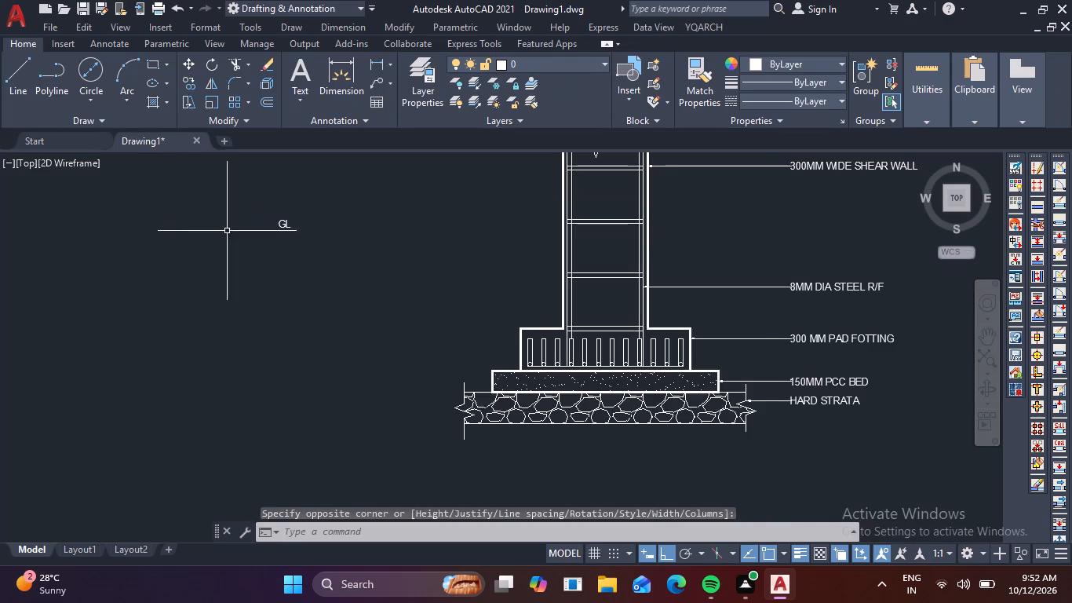
Set the GL text's height to 100.
scroll(240, 231, up, 1)
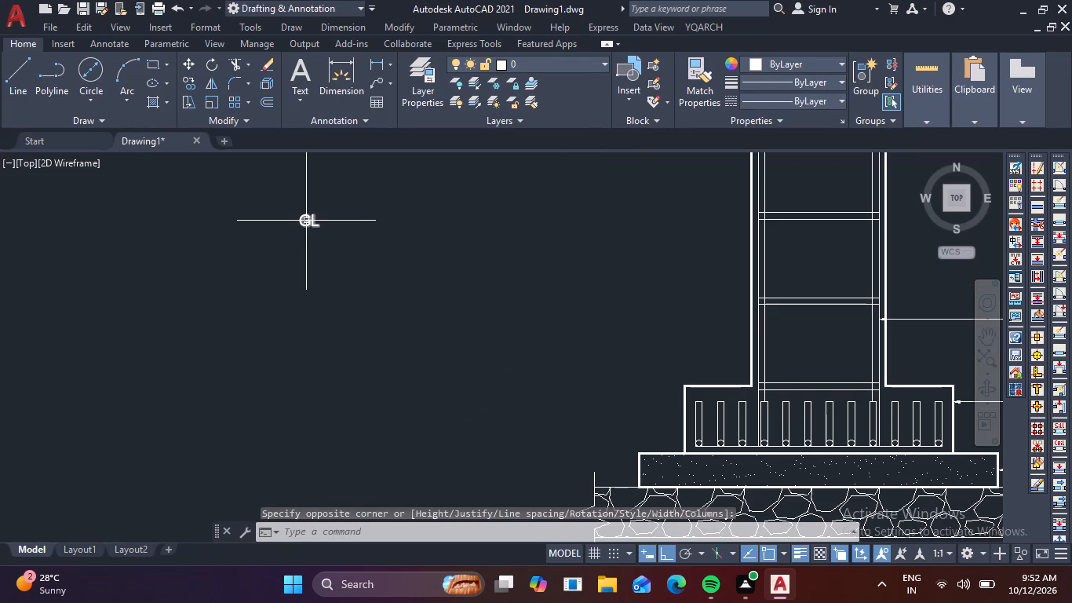
double_click(305, 221)
drag(330, 228, 258, 213)
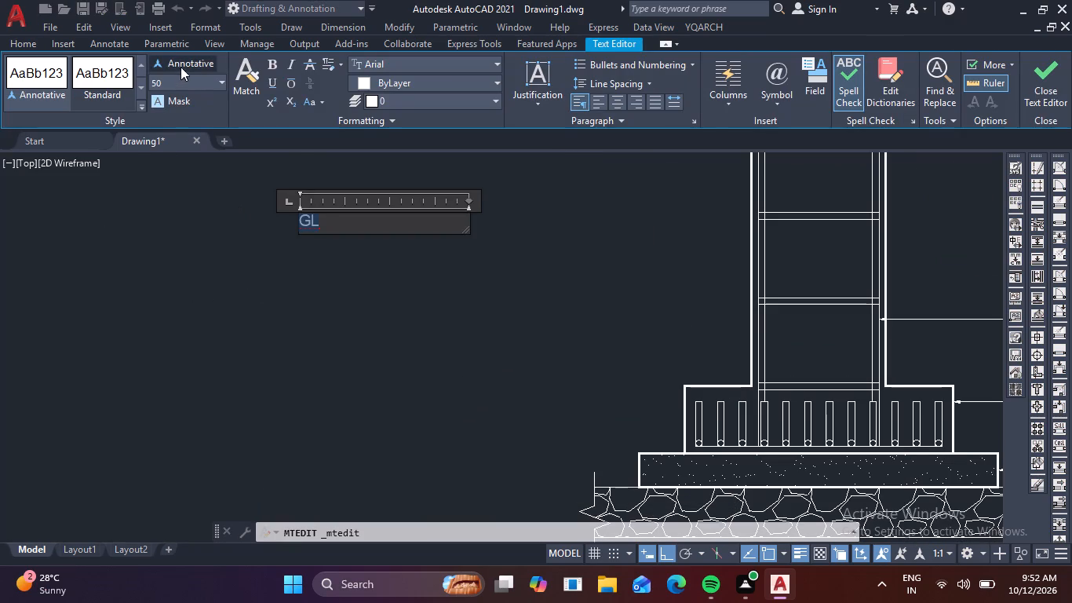
click(176, 87)
text(100)
key(Return)
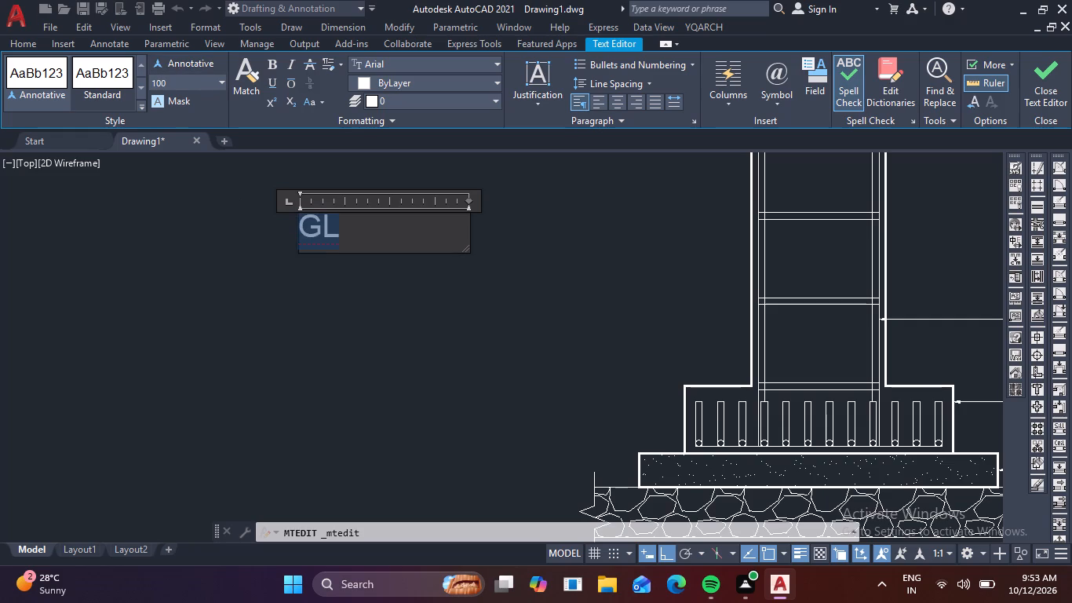
click(220, 207)
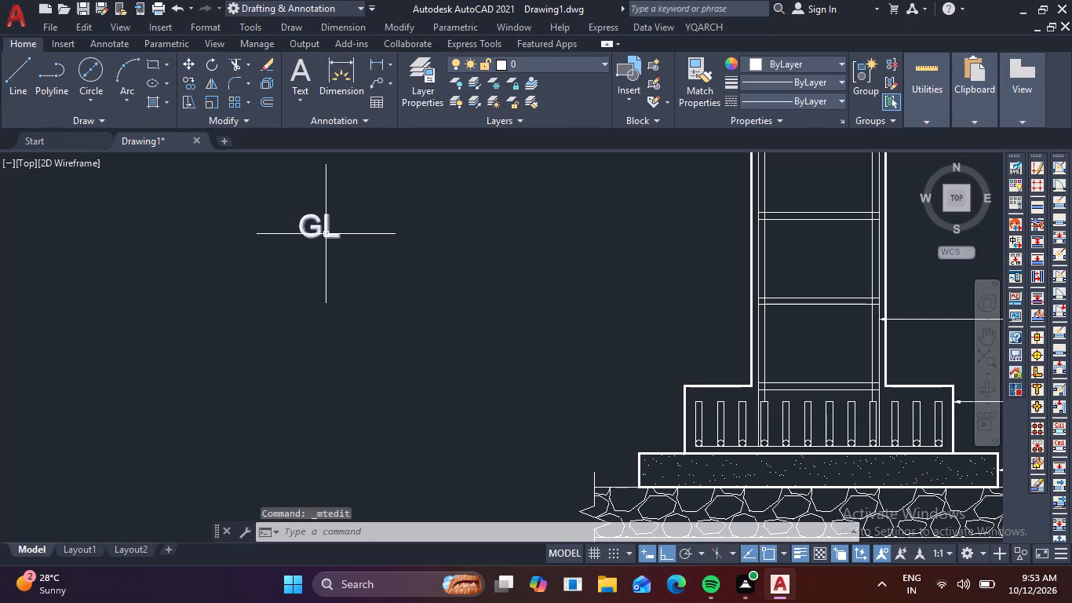
Move the GL text freely, with Ortho off, to just above the outer PCC bed, beside the toe of the sloped plinth protection.
click(326, 234)
text(M)
key(space)
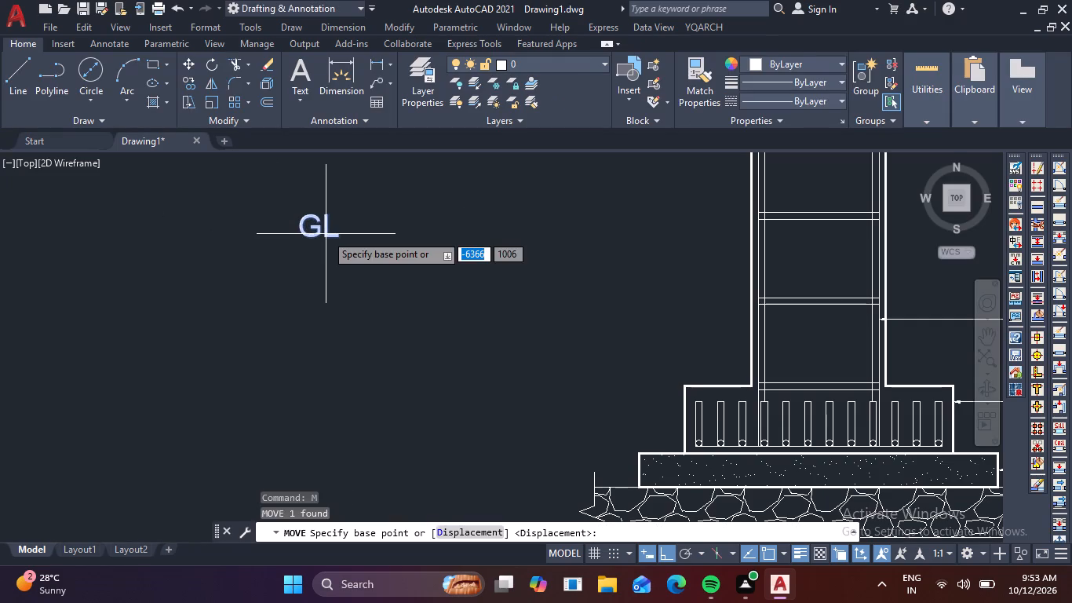
click(326, 234)
scroll(616, 214, down, 2)
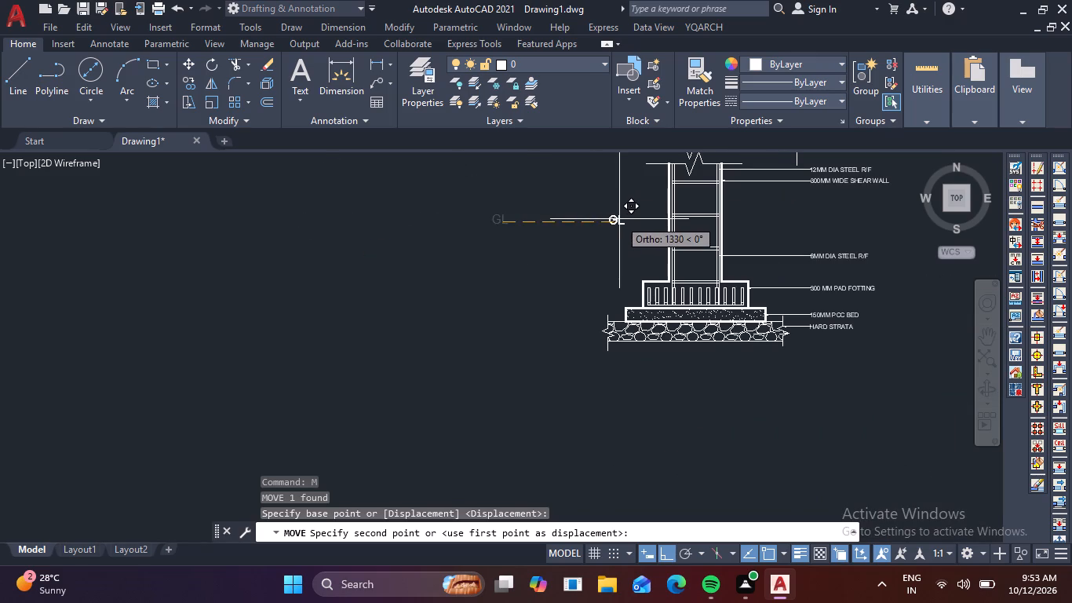
key(F8)
middle_drag(615, 222, 452, 330)
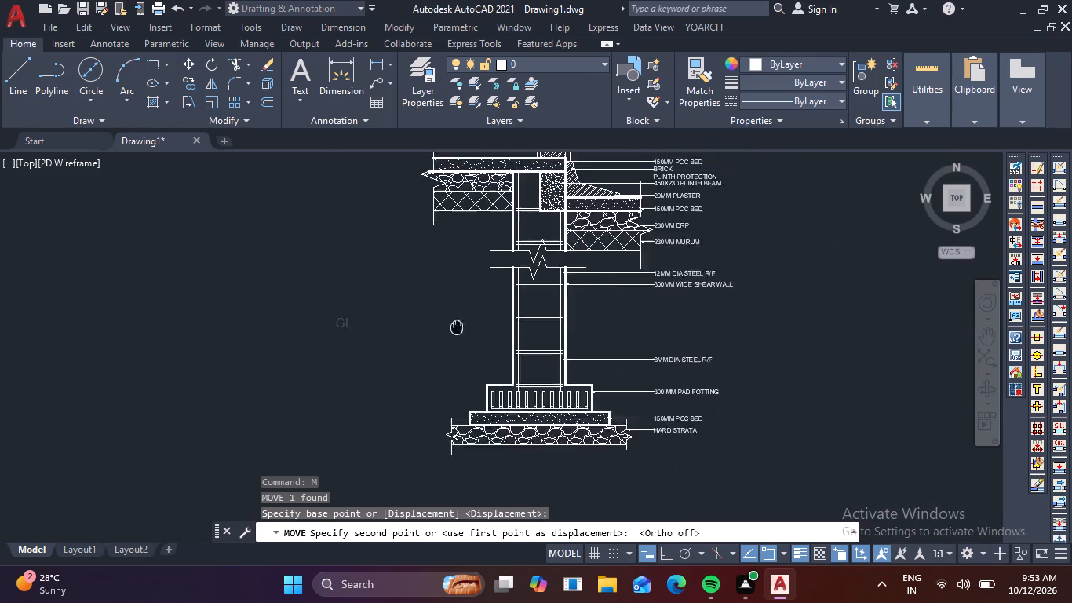
middle_drag(452, 330, 394, 360)
scroll(574, 220, up, 2)
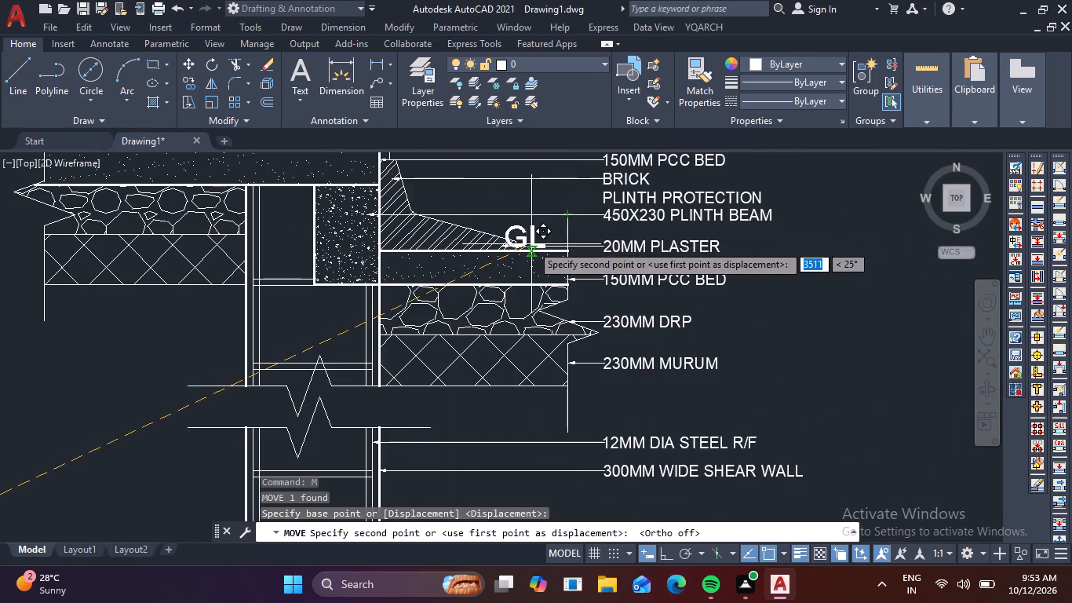
scroll(531, 244, up, 3)
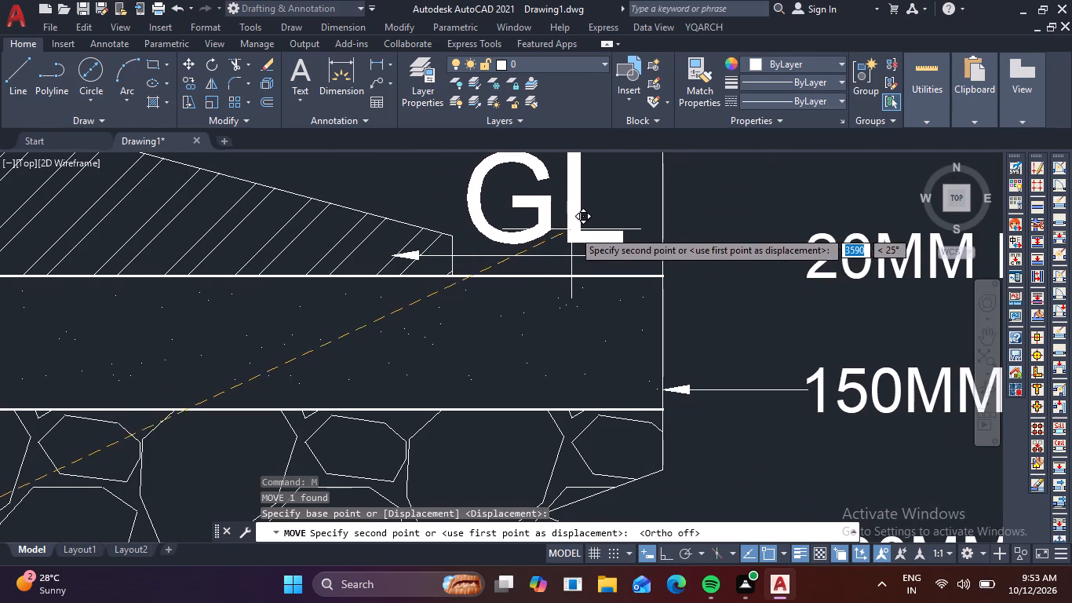
middle_drag(568, 254, 578, 298)
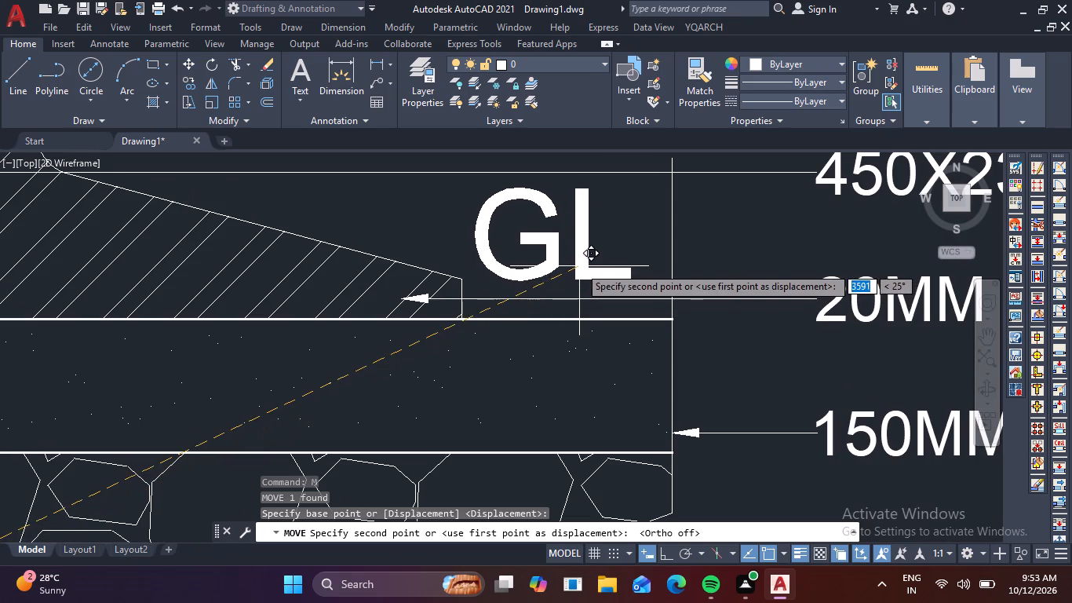
click(579, 266)
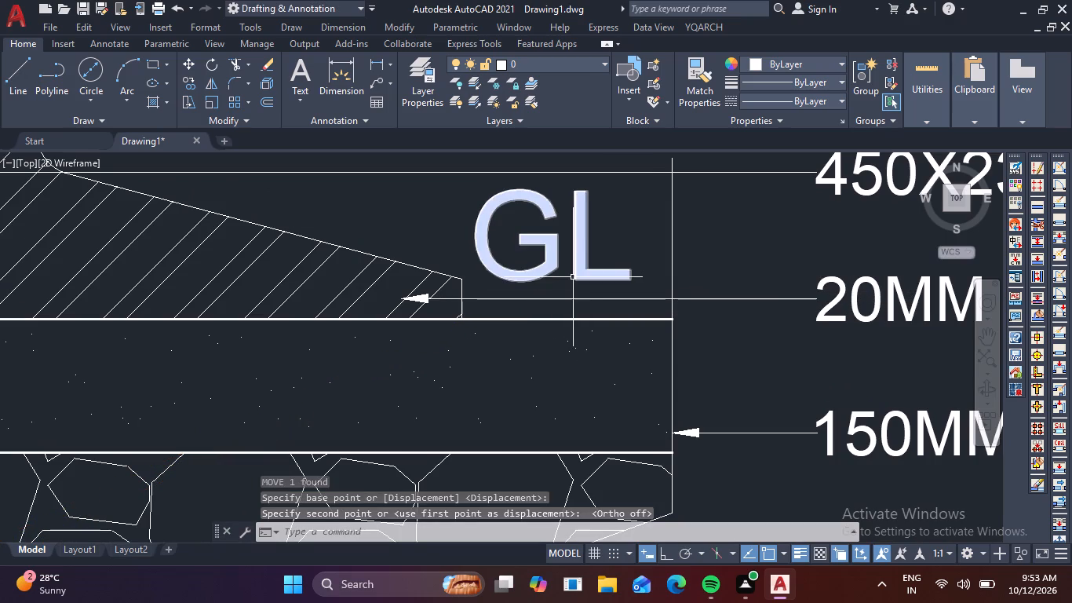
Copy the GL text from above the outer PCC bed to just below the hard strata layer under the footing.
drag(618, 244, 598, 239)
click(555, 223)
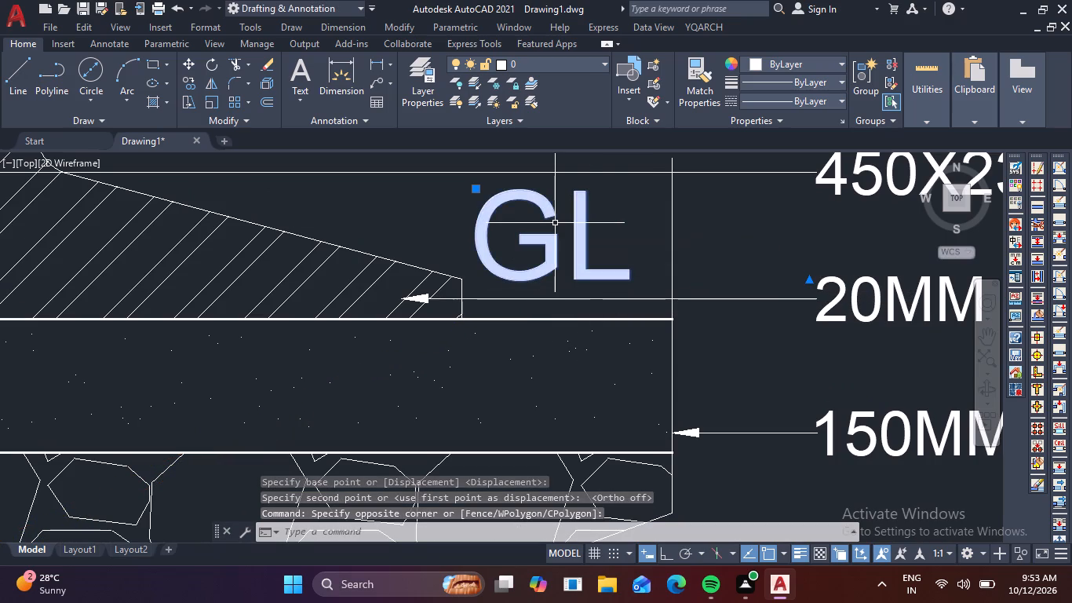
text(CP)
key(BackSpace)
key(o)
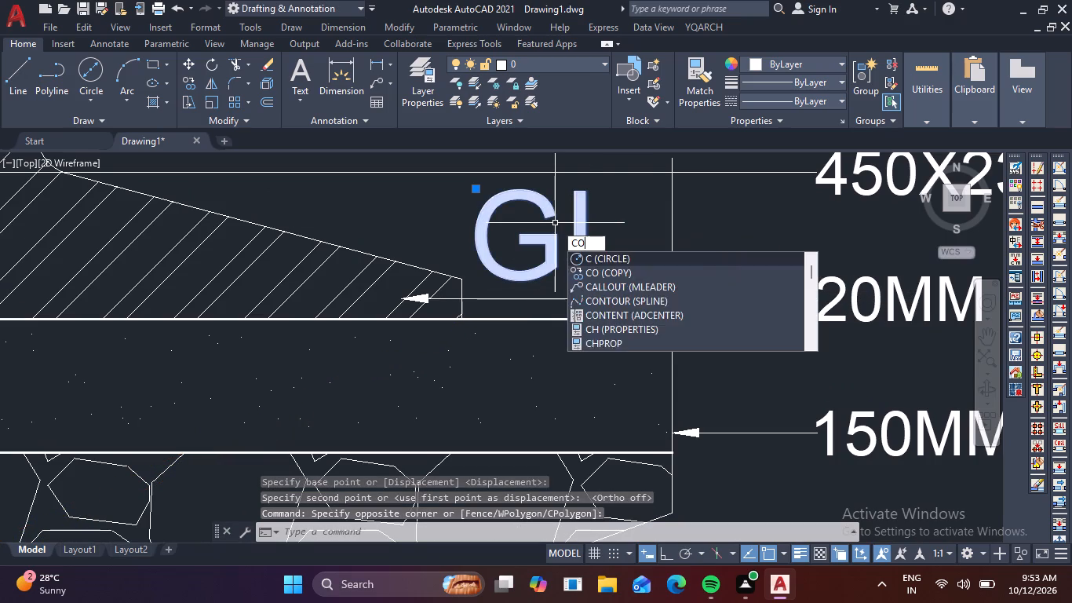
key(space)
click(555, 223)
scroll(564, 296, down, 1)
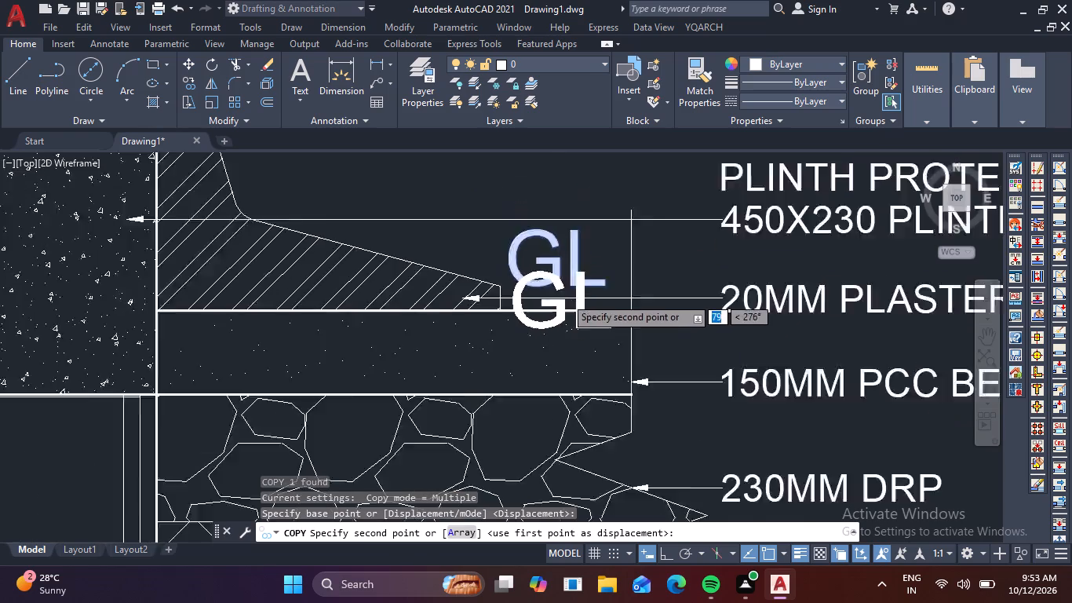
scroll(566, 298, down, 3)
middle_drag(585, 307, 581, 152)
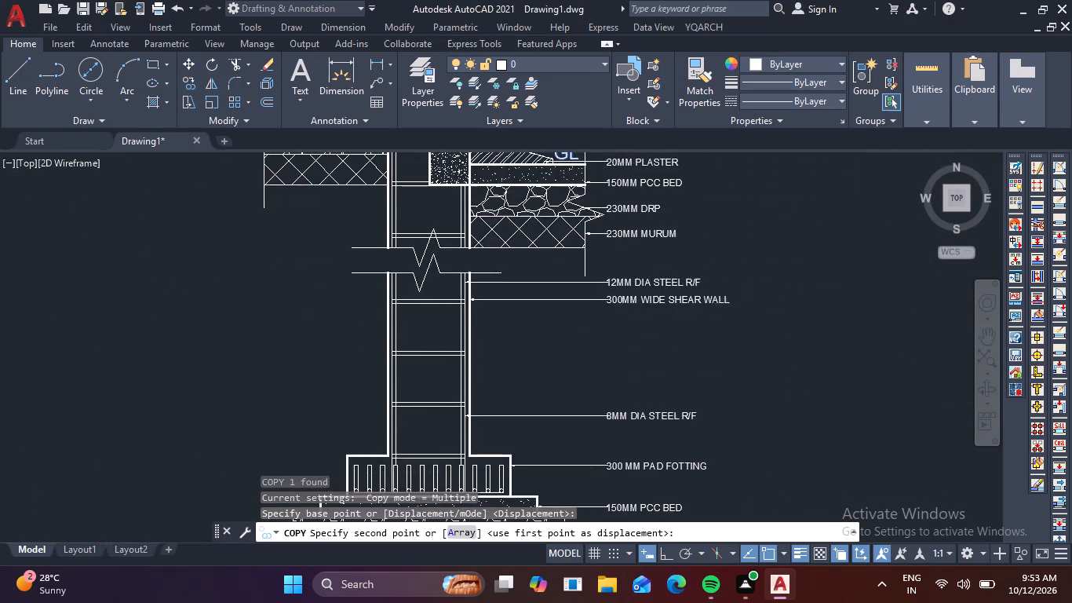
scroll(564, 235, down, 2)
middle_drag(558, 294, 618, 172)
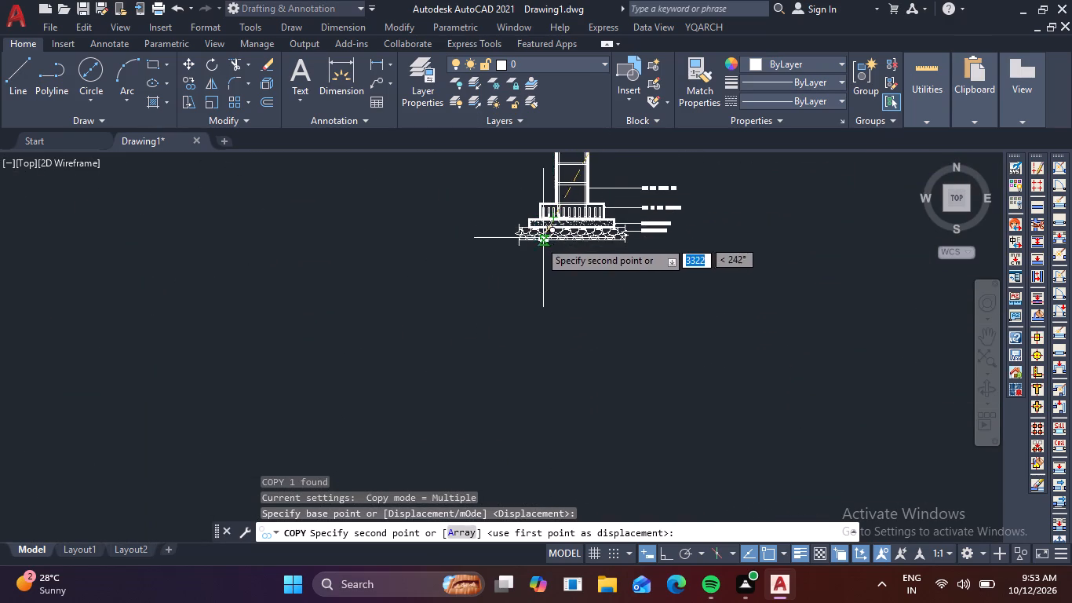
scroll(536, 264, up, 3)
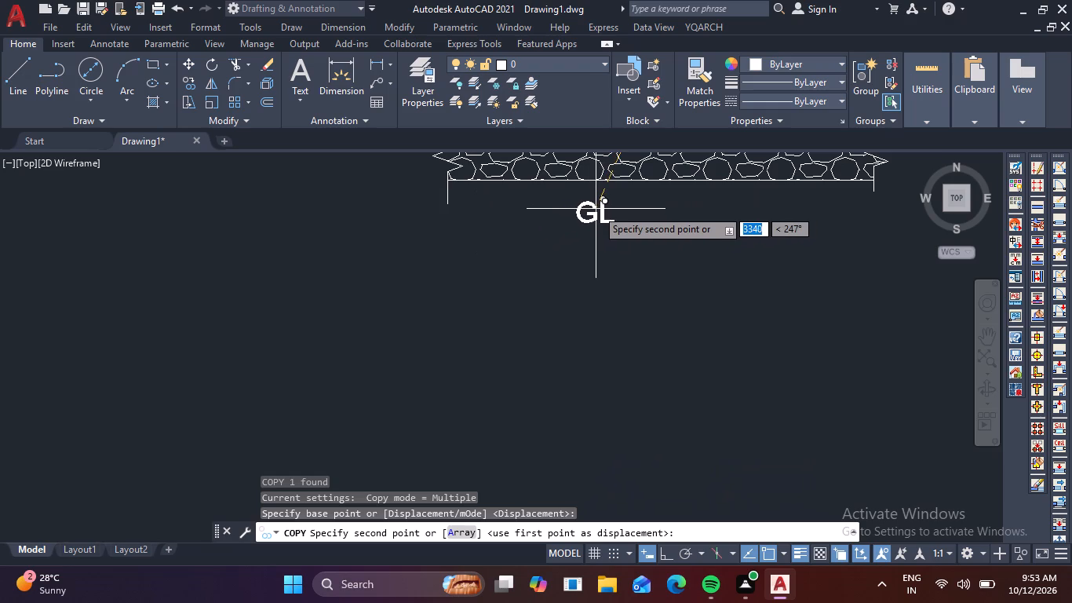
click(592, 207)
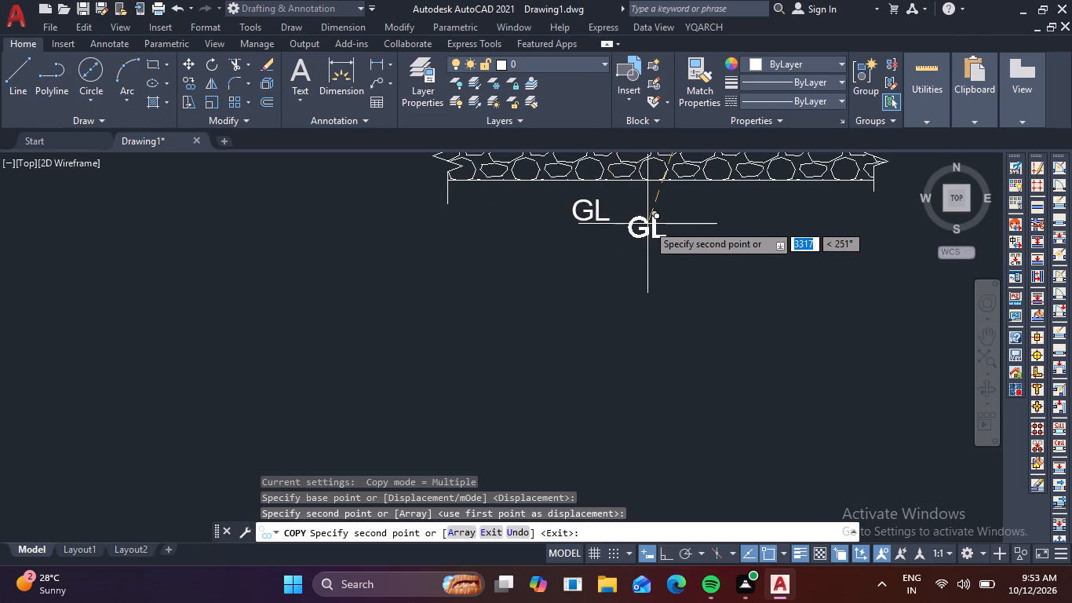
key(Escape)
Replace the copied GL text with the title "SECTIONAL" and, on a new line, "DETAIL OF RAFT FOOTING".
double_click(600, 217)
click(629, 214)
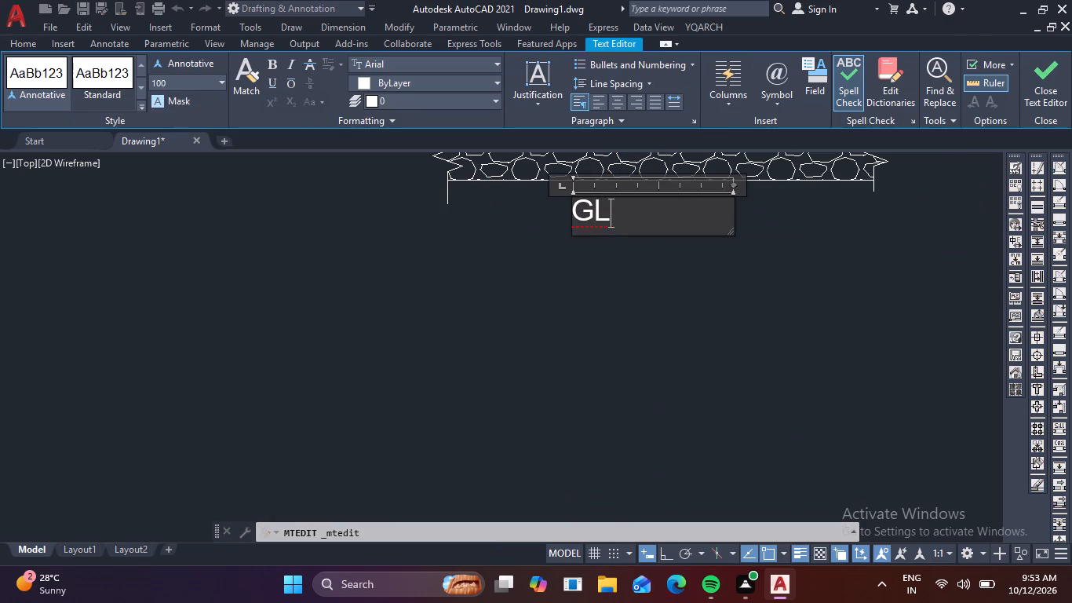
key(BackSpace)
key(BackSpace)
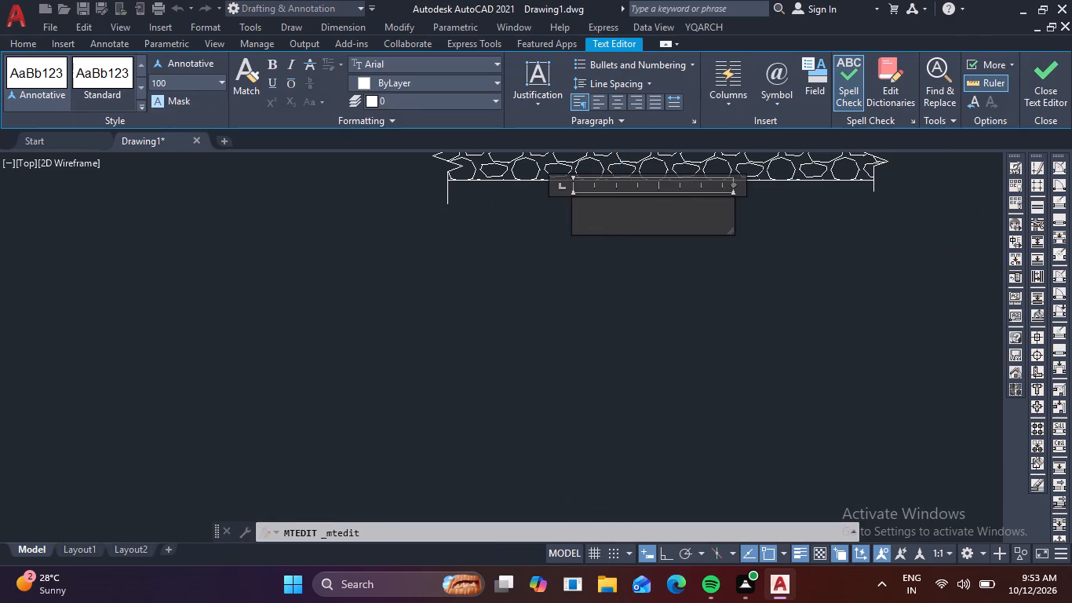
text(SECTION)
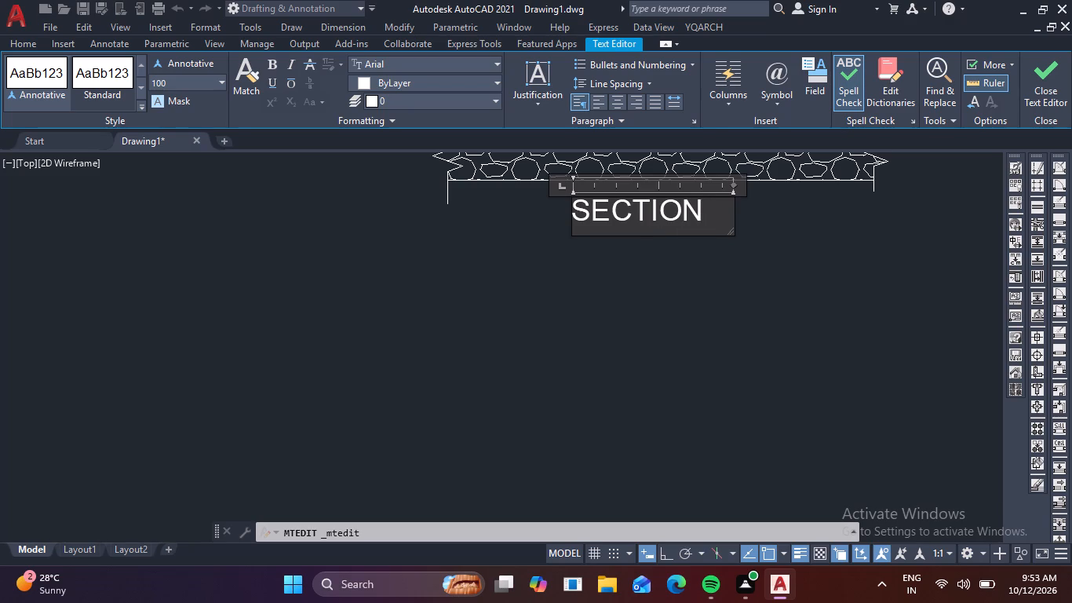
text(AL)
key(Return)
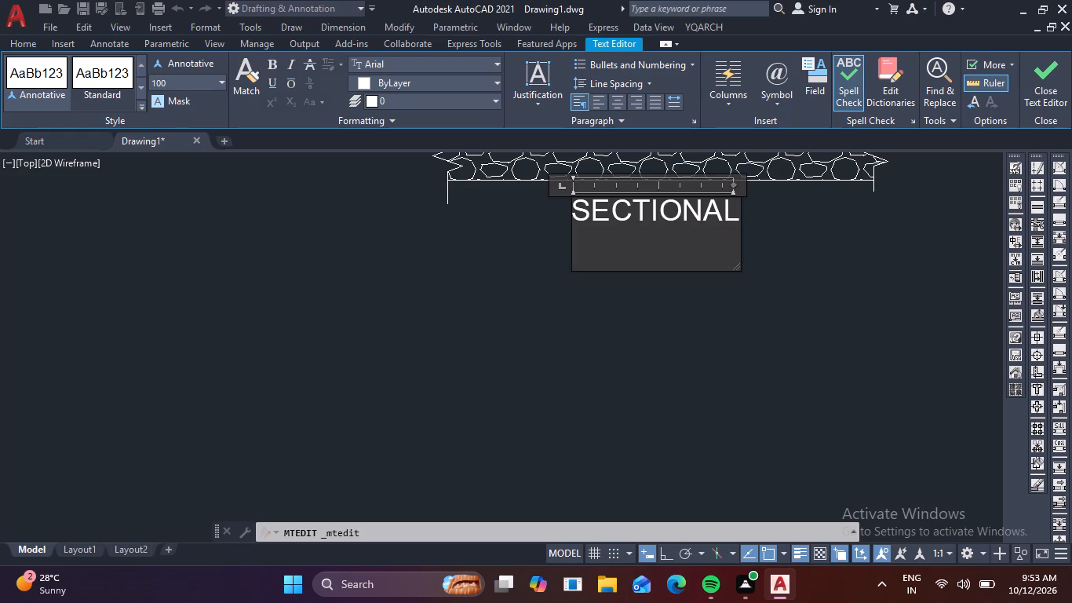
text(DETA)
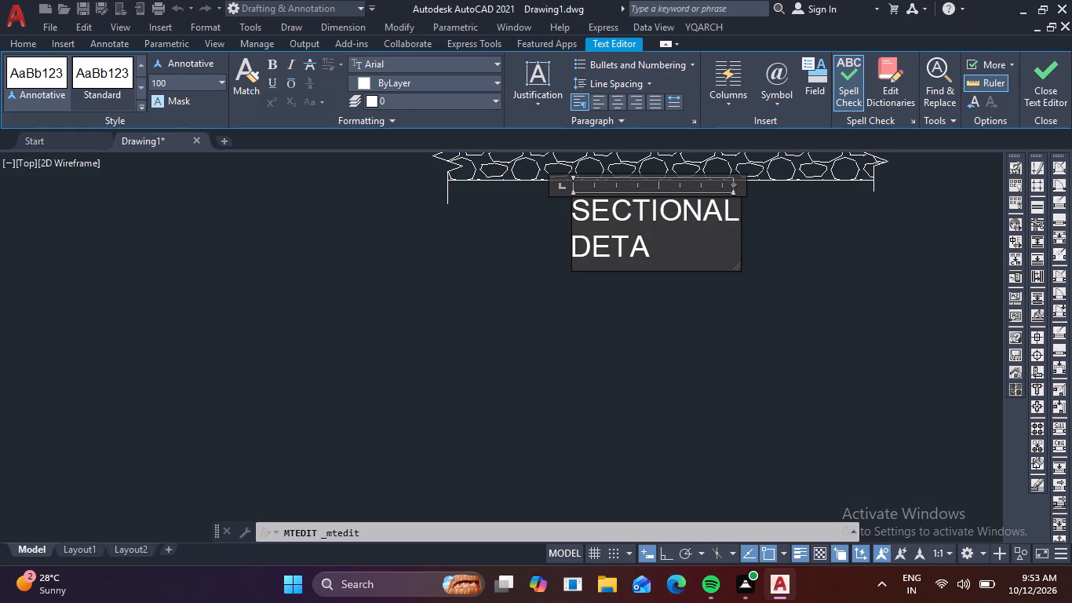
text(IL)
key(space)
text(OF)
key(space)
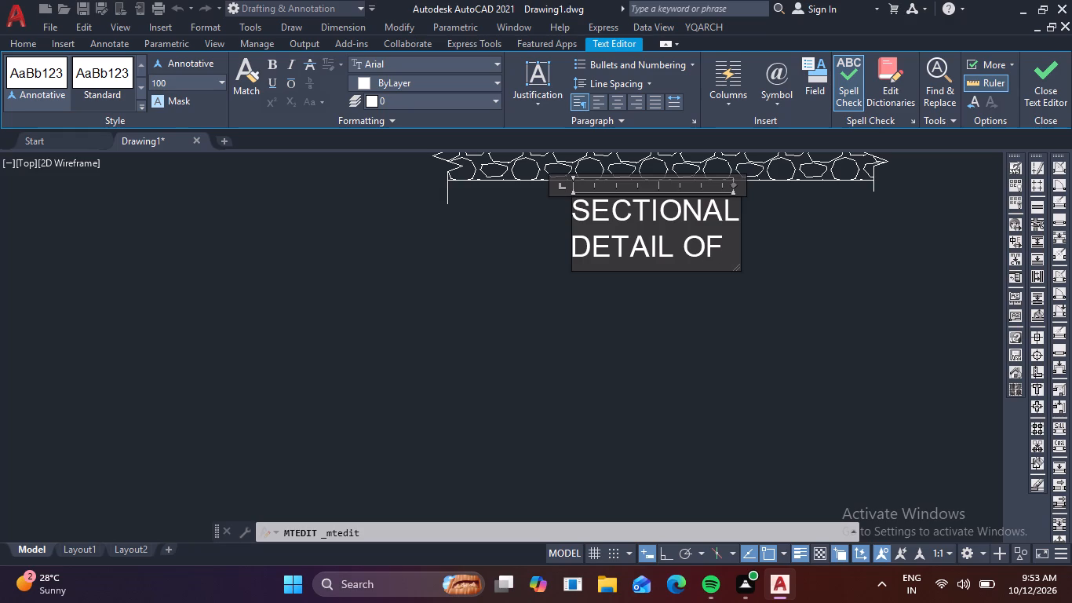
text(RAFY)
key(BackSpace)
key(t)
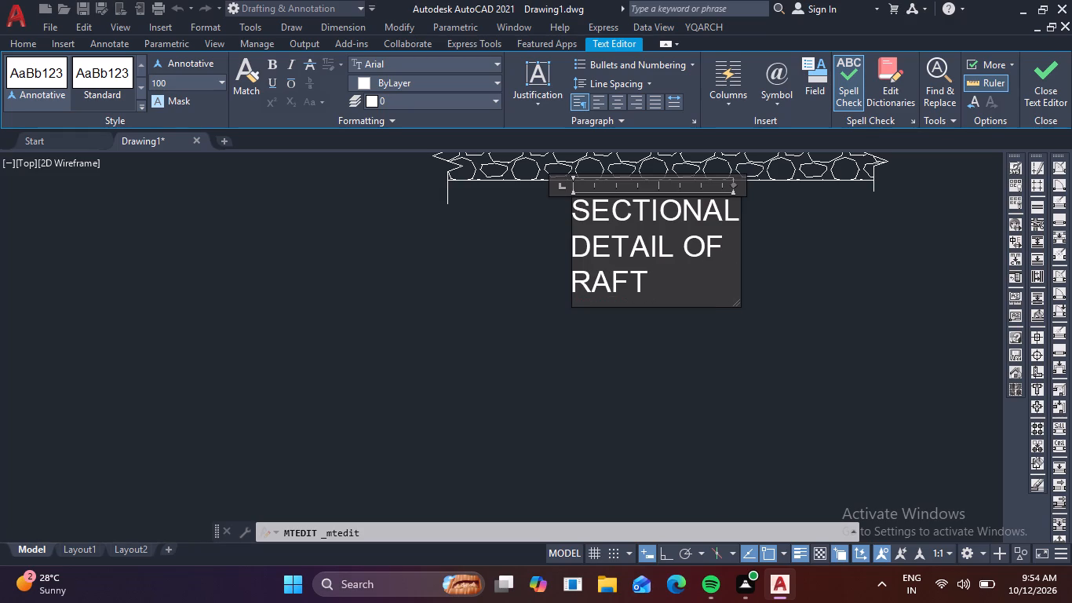
key(space)
text(FOO)
text(TING)
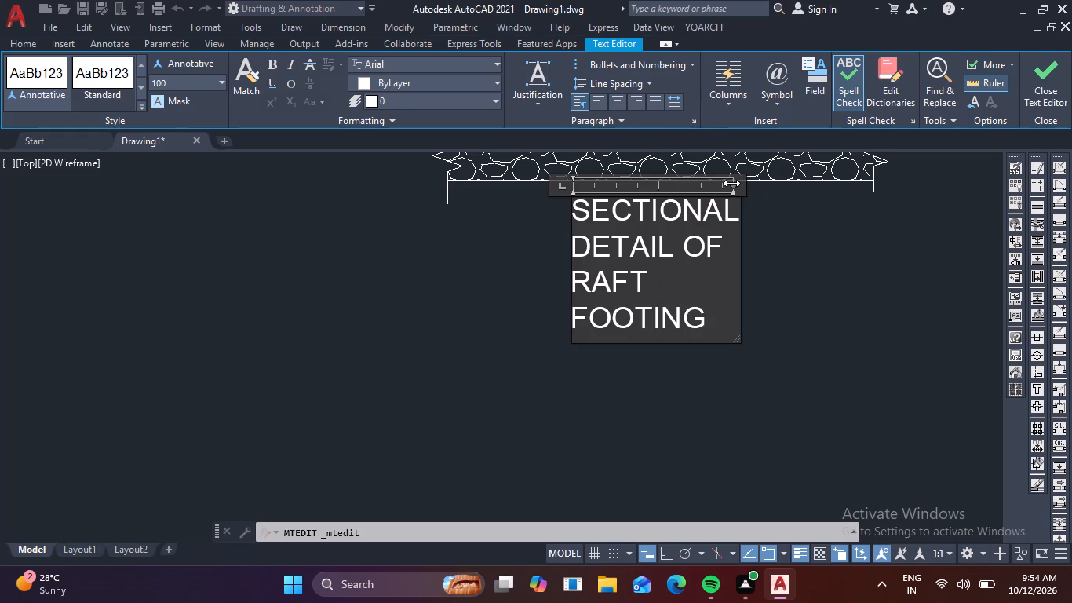
Widen the title's text box so "DETAIL OF RAFT FOOTING" fits on one line, and centre-align both lines.
drag(731, 183, 937, 192)
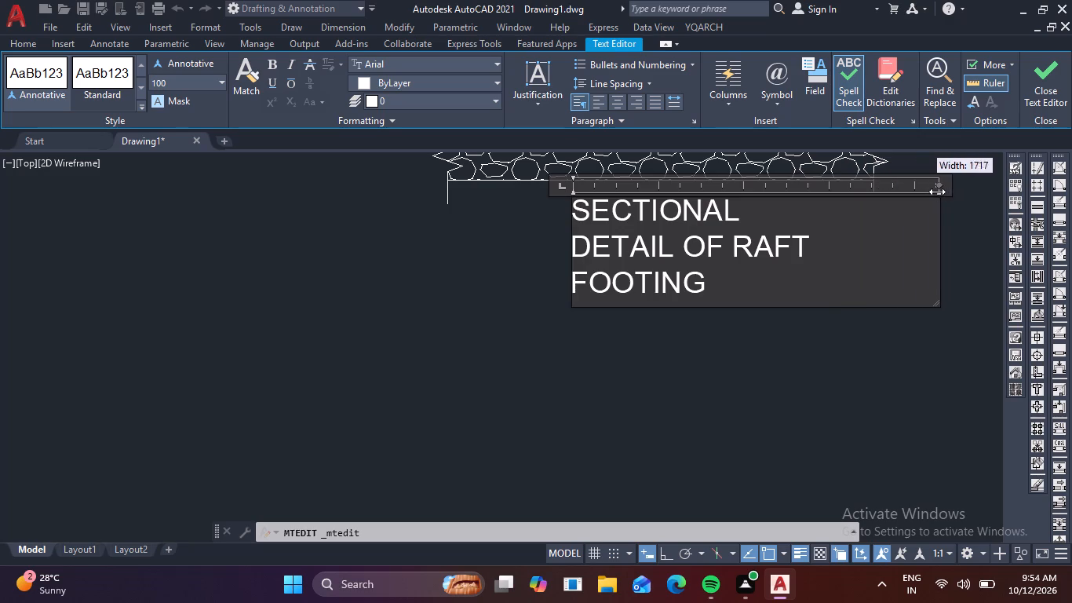
drag(937, 192, 957, 190)
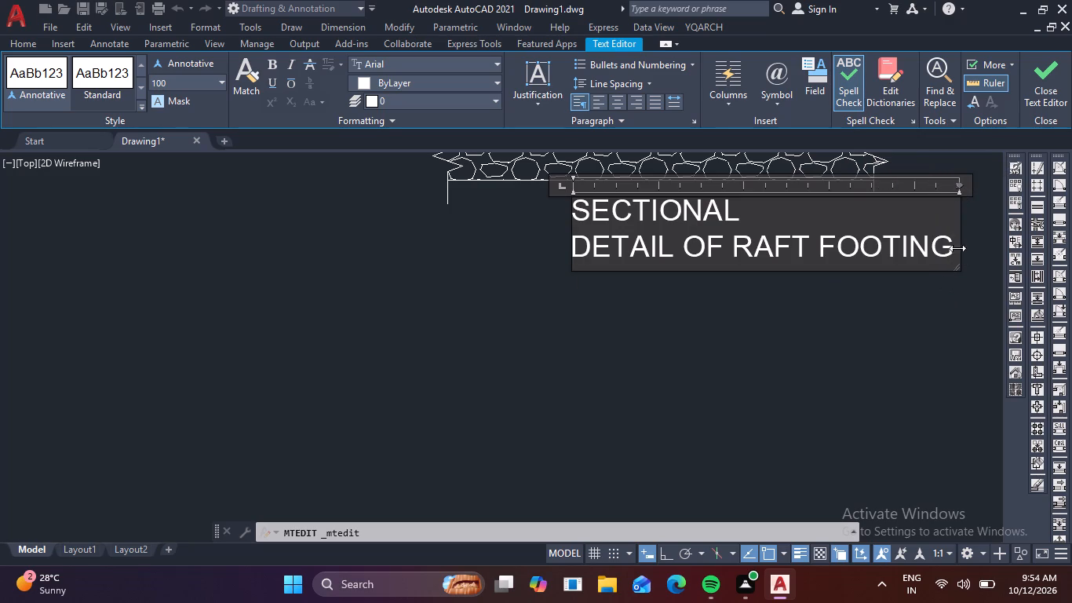
drag(953, 245, 546, 210)
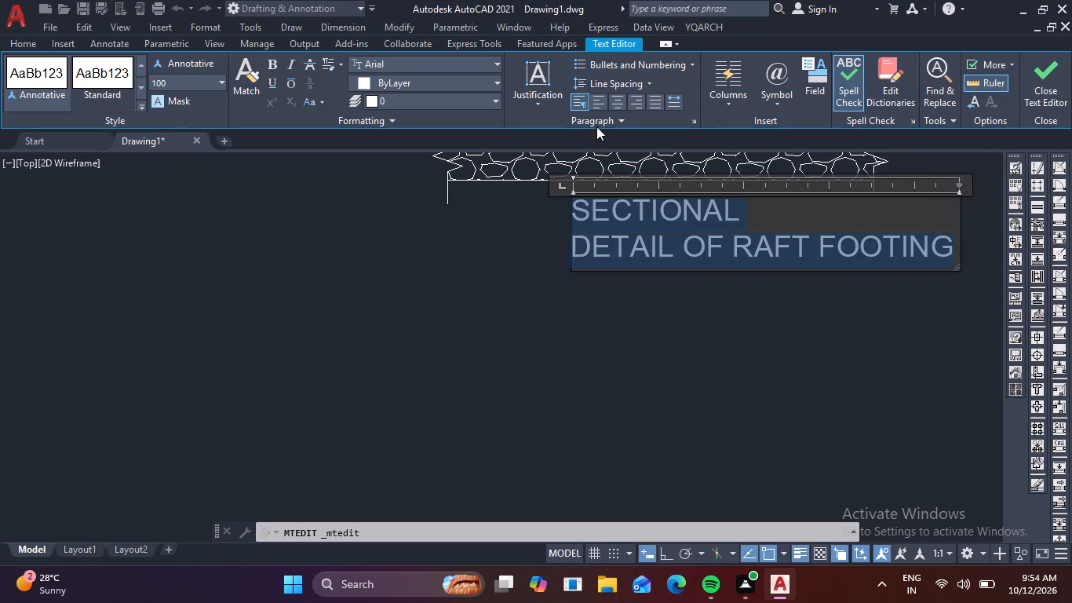
click(612, 108)
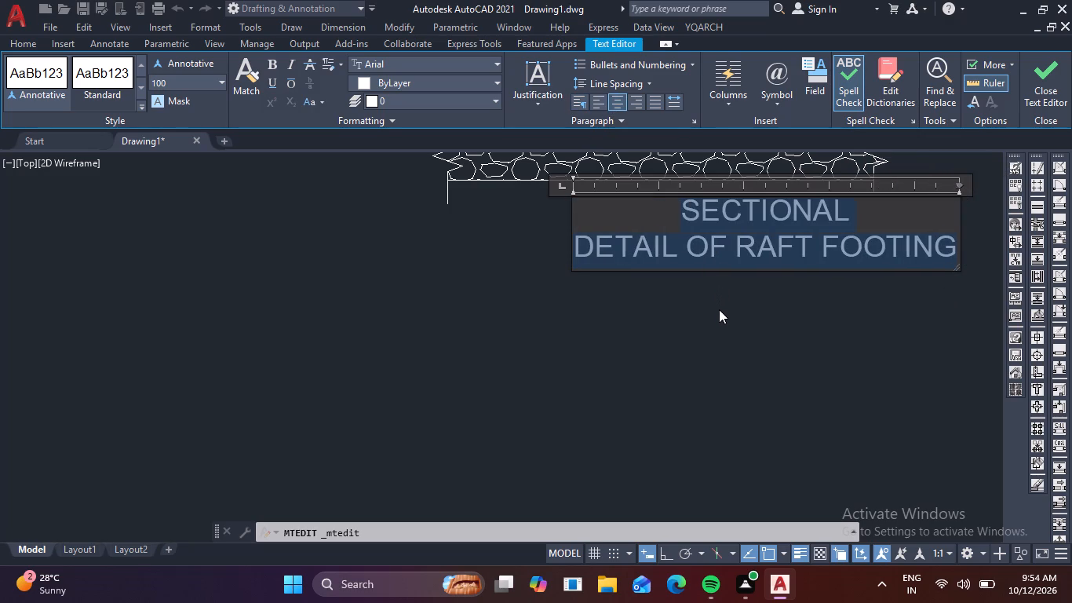
click(719, 309)
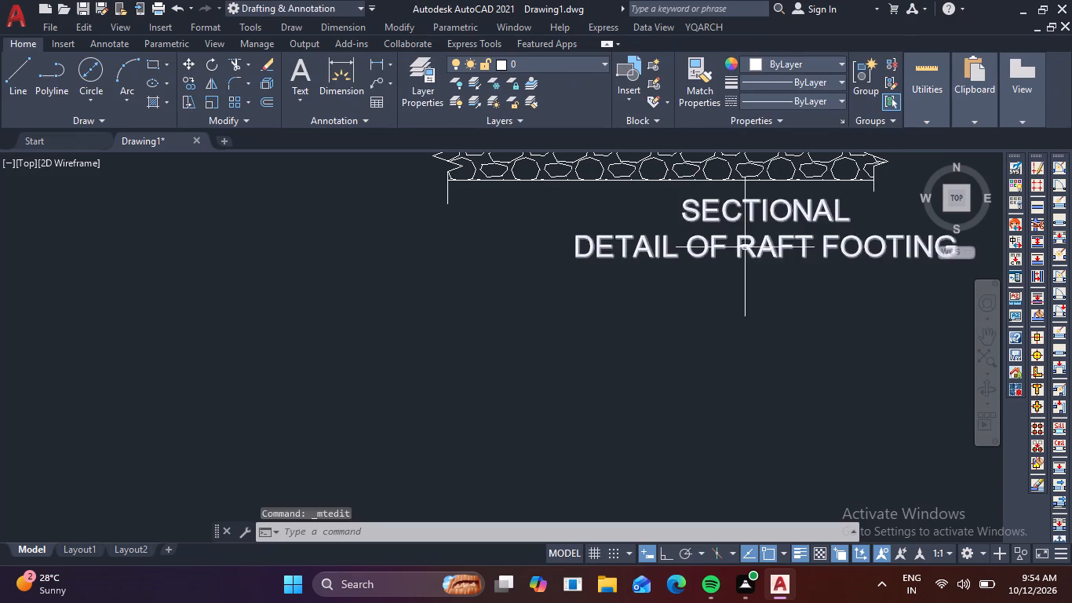
Move the two-line title until it sits centred just beneath the hard strata layer of the footing.
click(746, 244)
key(m)
key(space)
drag(743, 244, 695, 245)
drag(694, 245, 675, 247)
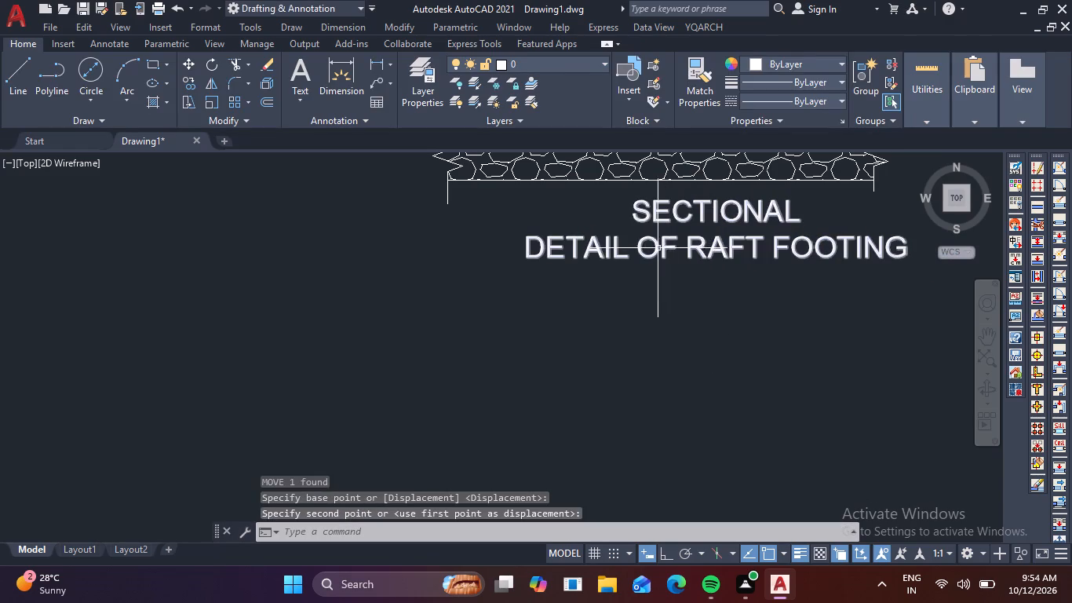
scroll(629, 298, down, 1)
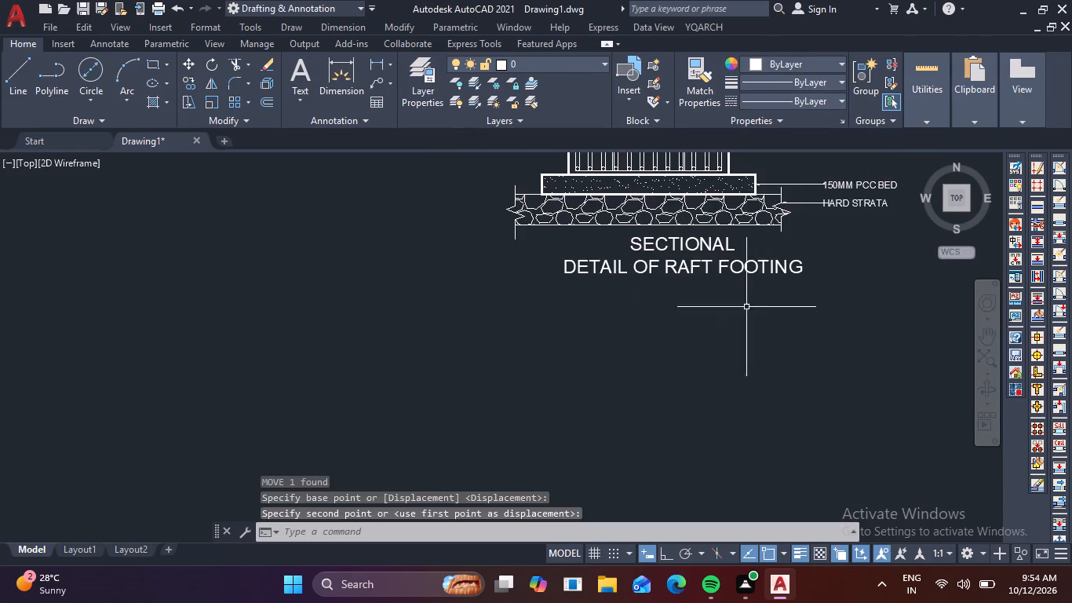
scroll(748, 306, down, 2)
scroll(711, 300, up, 2)
click(760, 279)
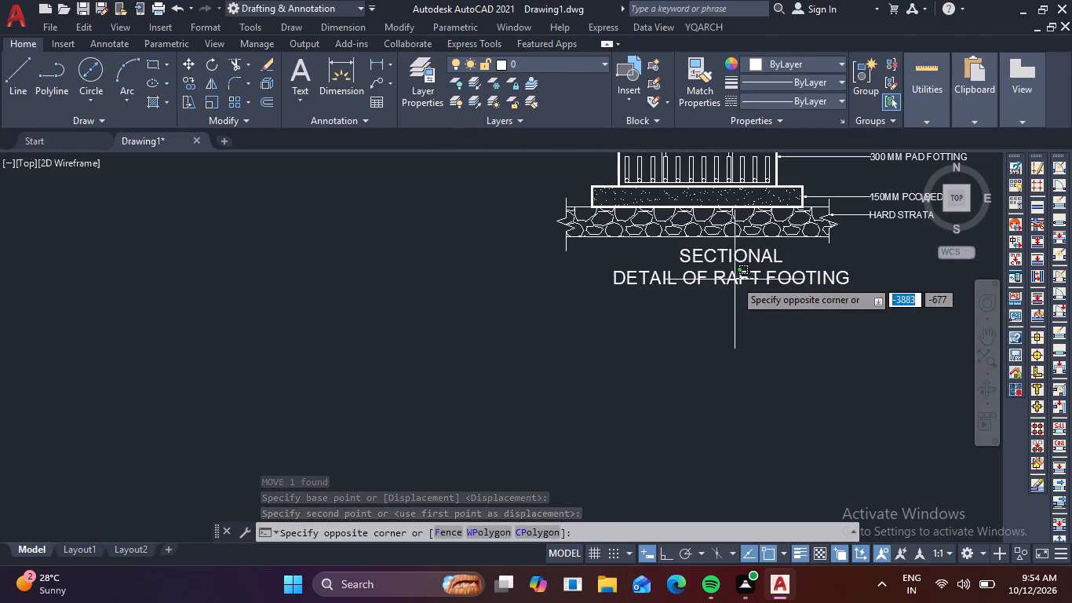
click(729, 277)
key(m)
key(space)
click(728, 276)
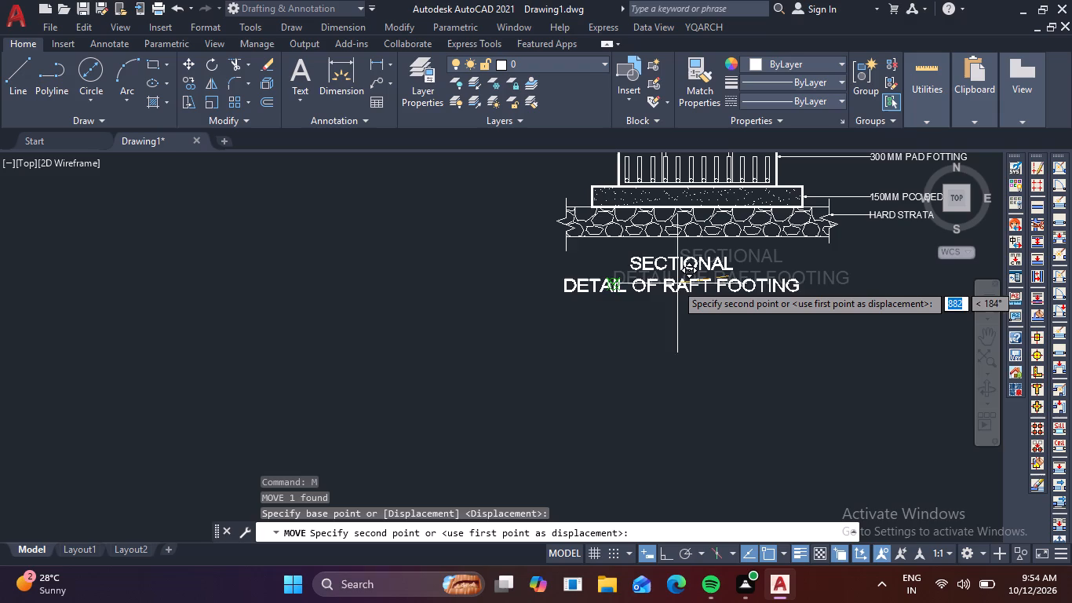
click(695, 280)
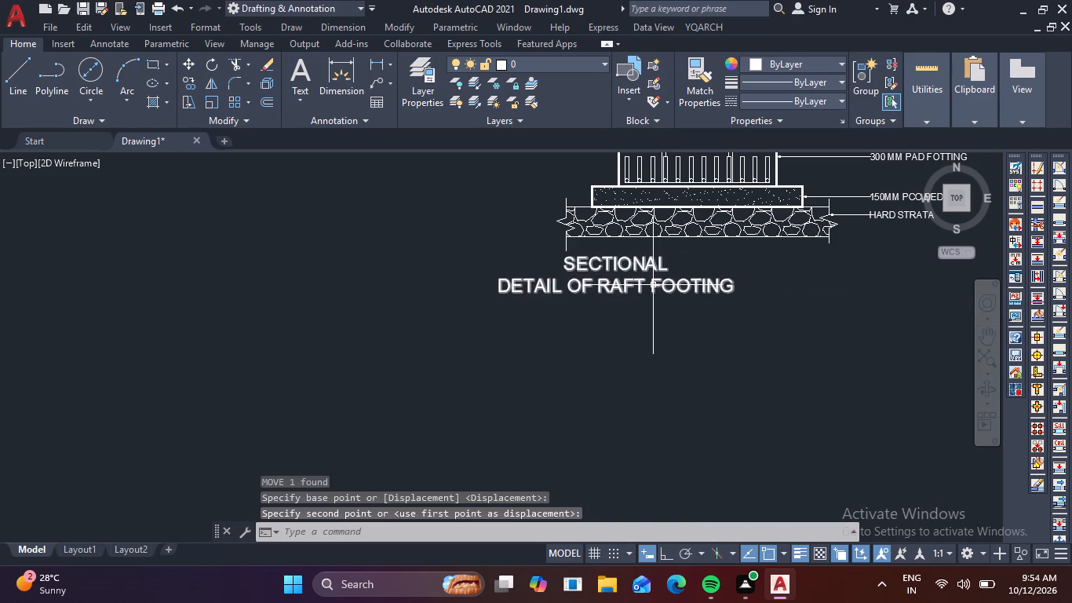
click(653, 284)
key(space)
click(653, 284)
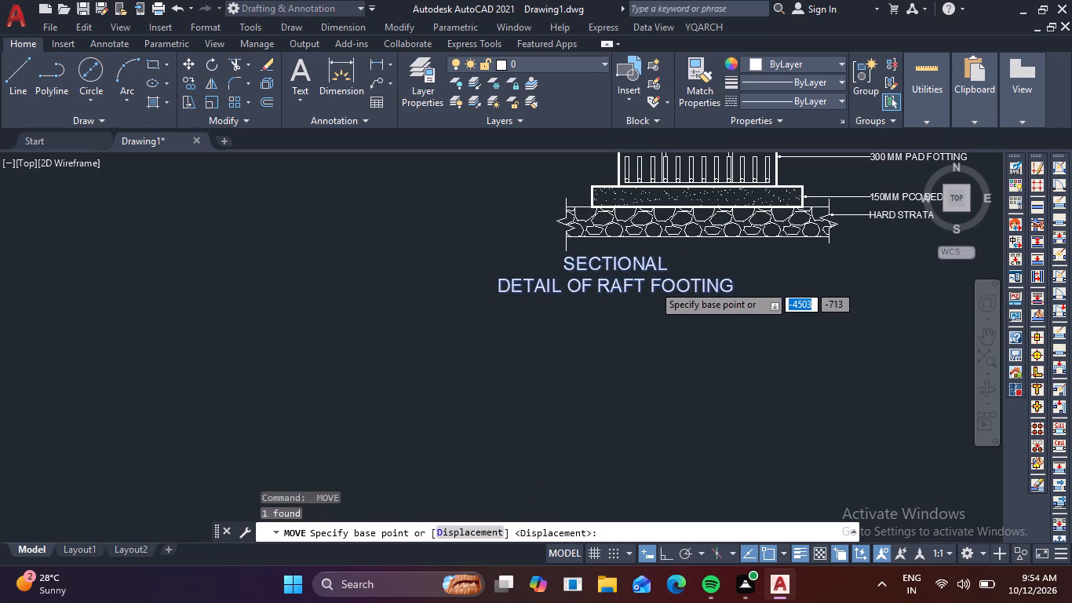
click(667, 291)
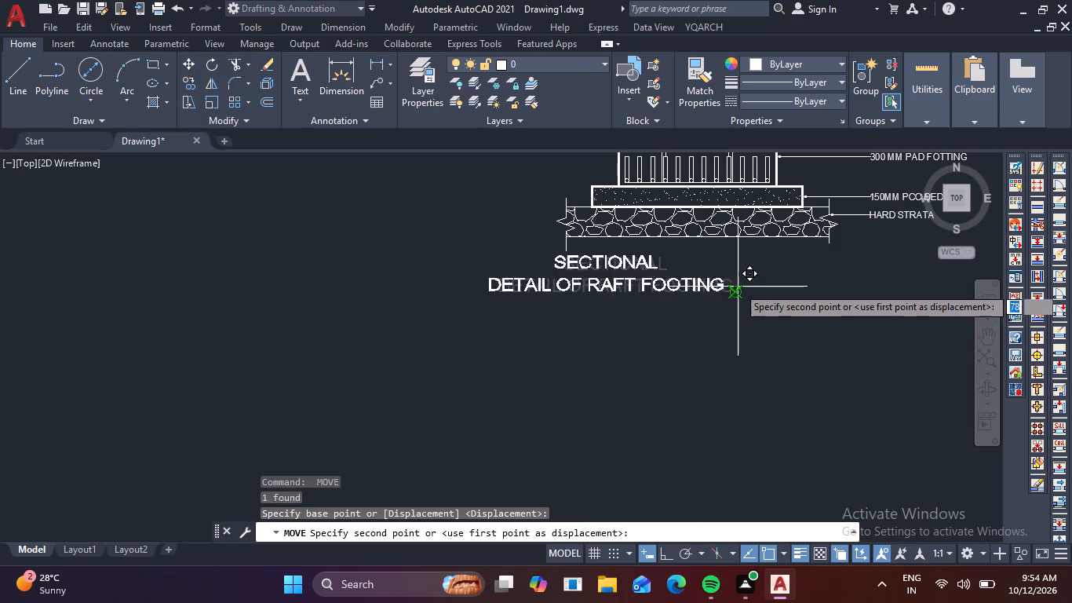
scroll(814, 294, up, 2)
scroll(826, 290, down, 2)
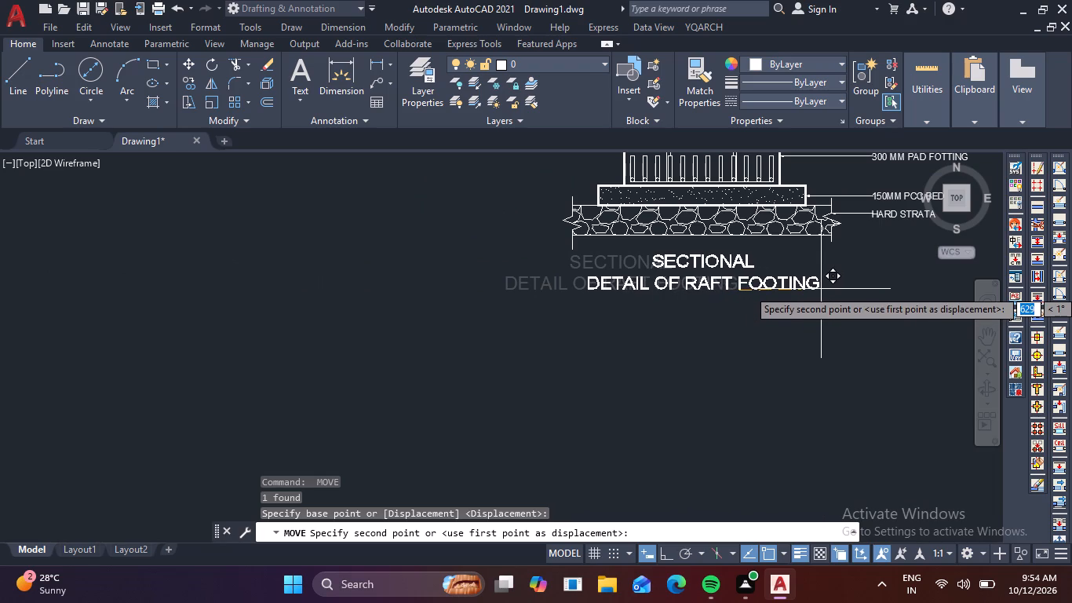
click(831, 287)
Modify the Standard dimension style to use a text height of 100 and text aligned with the dimension line.
scroll(812, 294, down, 2)
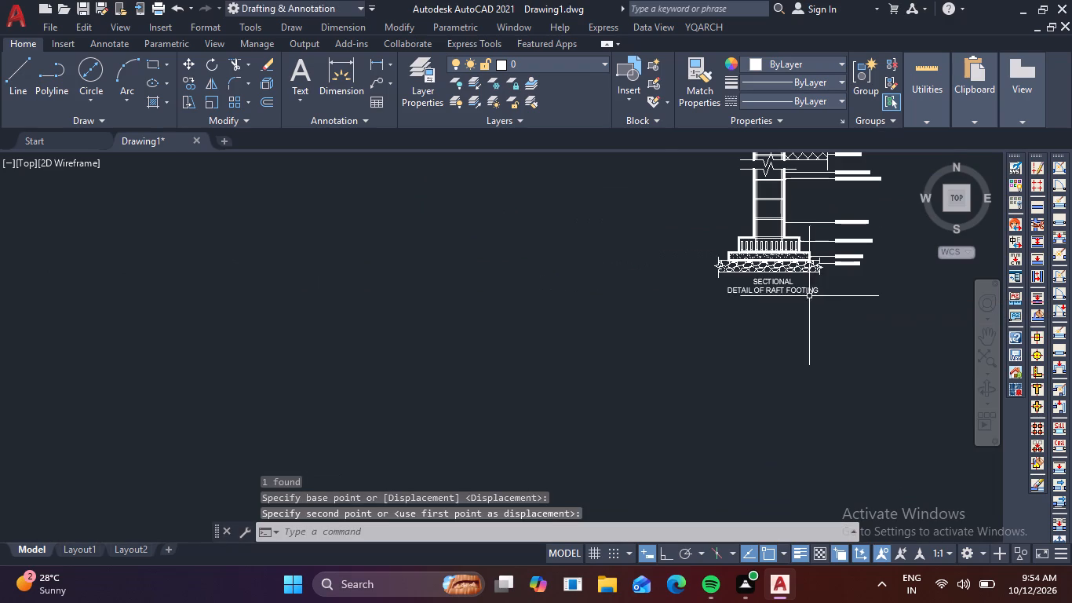
scroll(768, 309, up, 1)
middle_drag(763, 303, 750, 343)
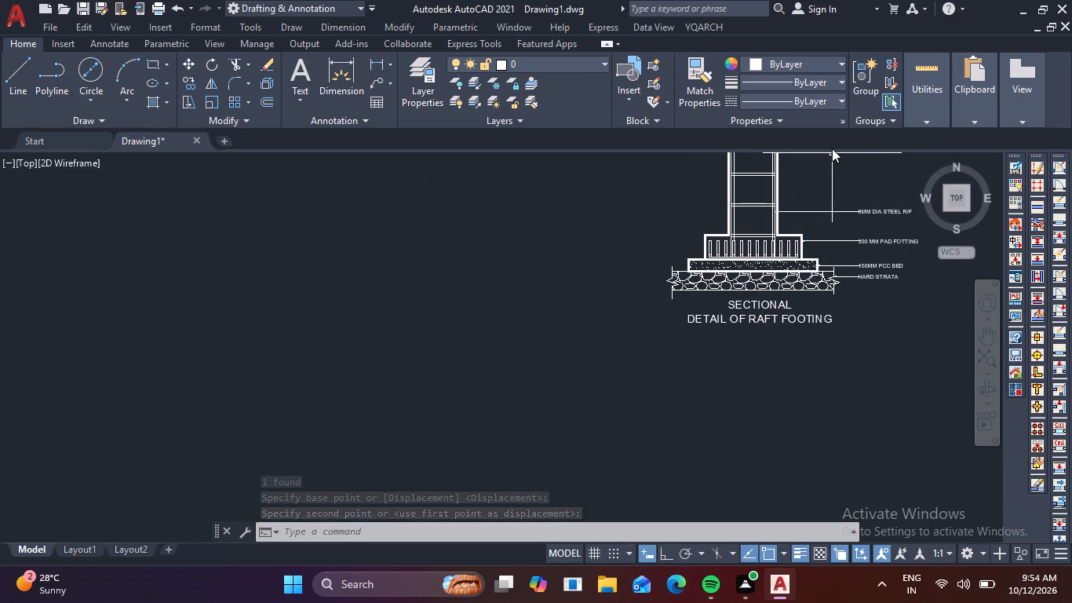
key(Escape)
text(D)
key(space)
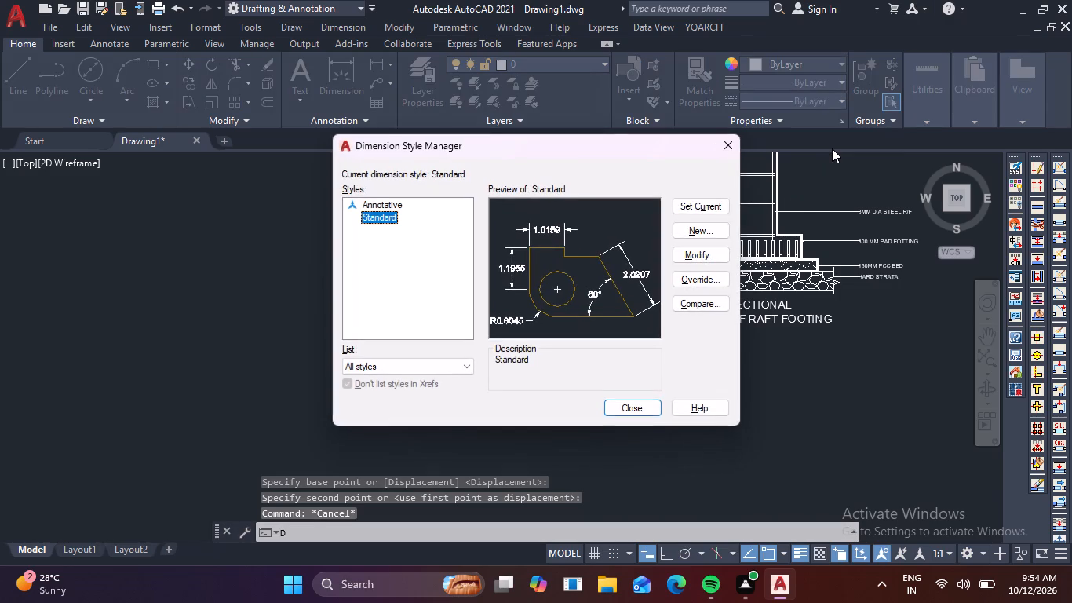
click(708, 251)
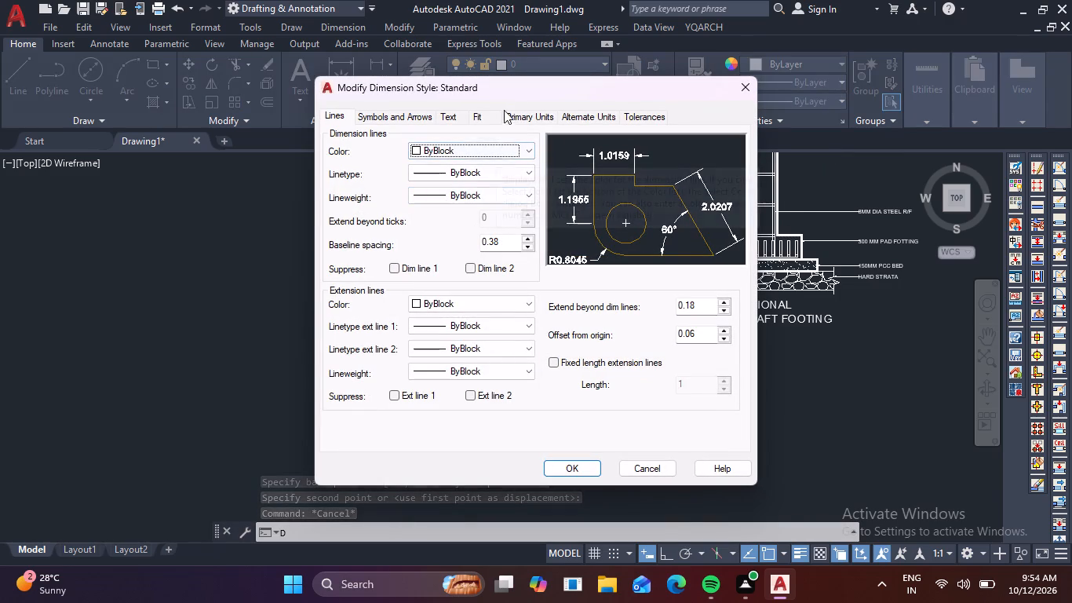
click(438, 121)
drag(505, 232, 473, 229)
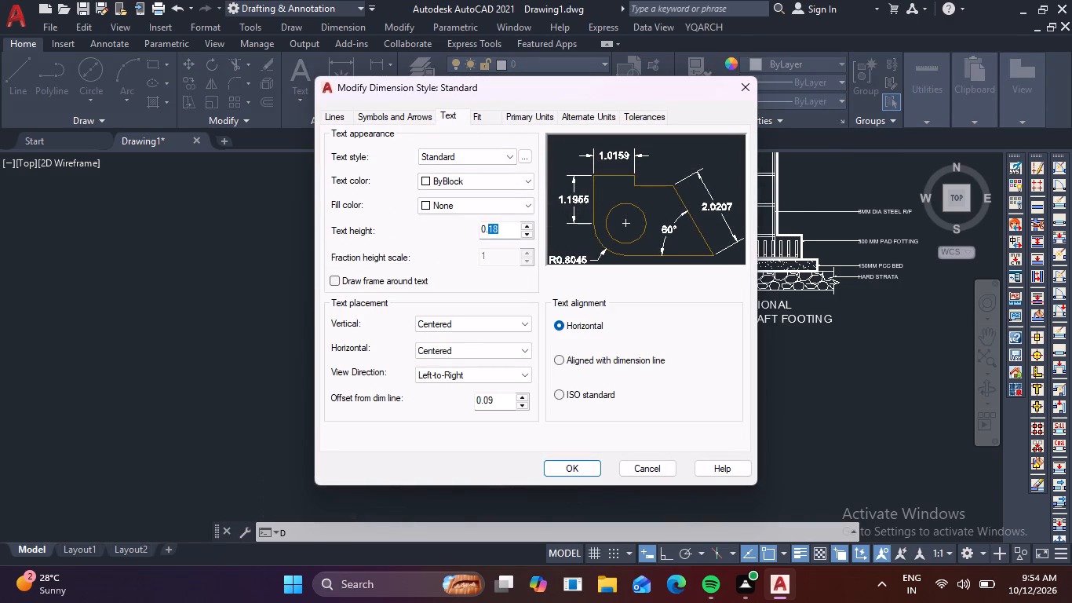
drag(473, 229, 428, 218)
text(100)
click(336, 113)
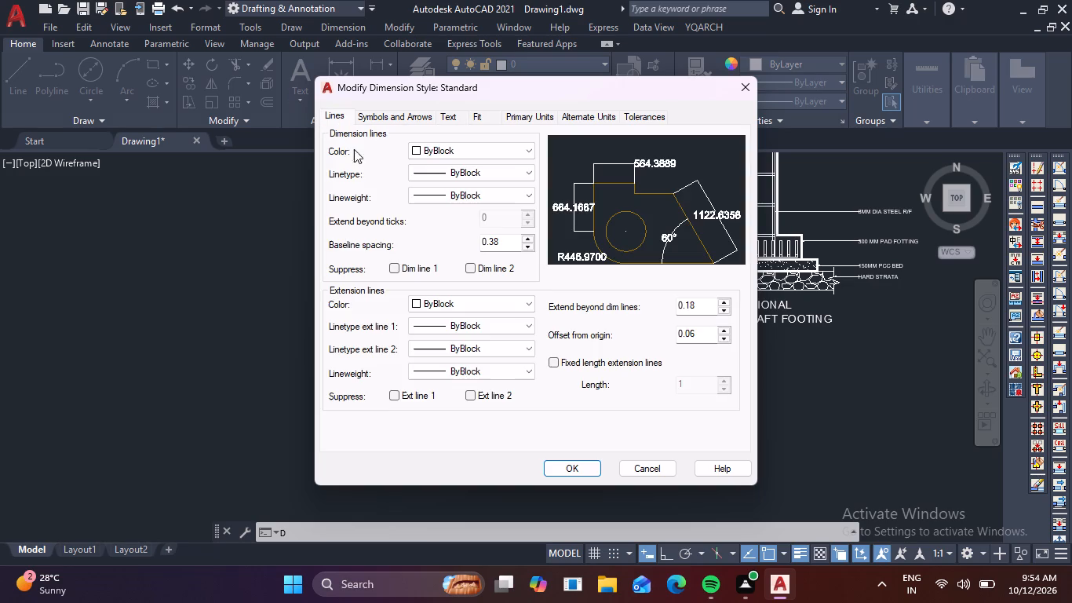
click(406, 118)
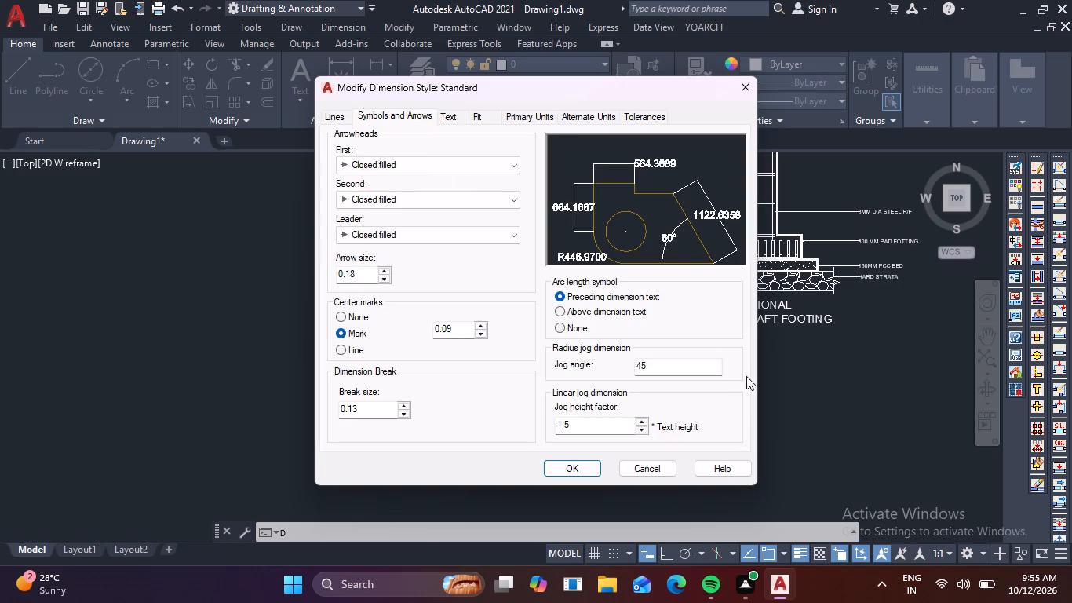
click(458, 118)
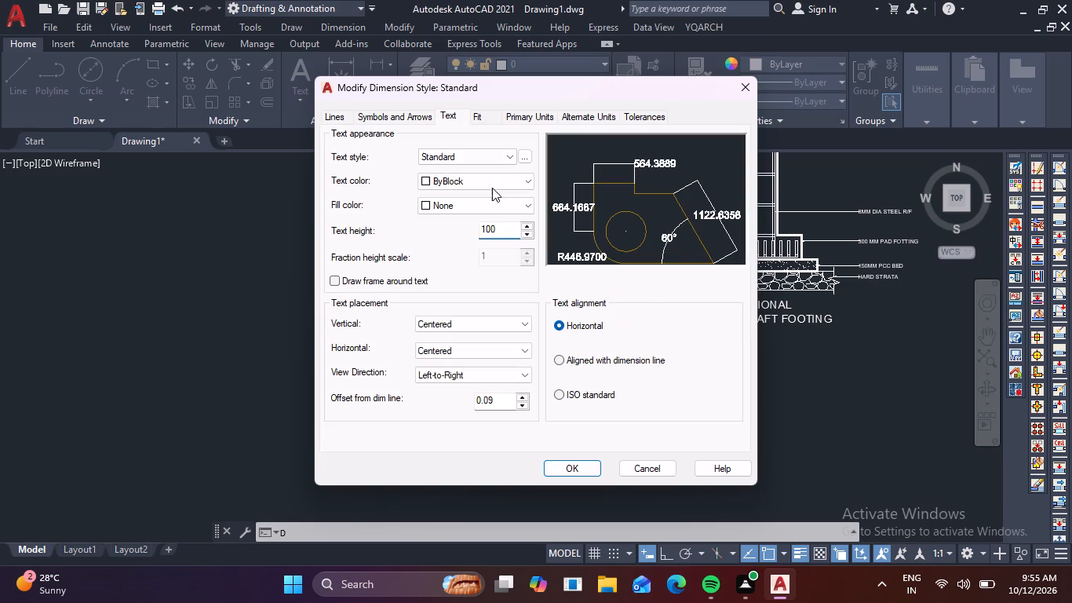
click(558, 365)
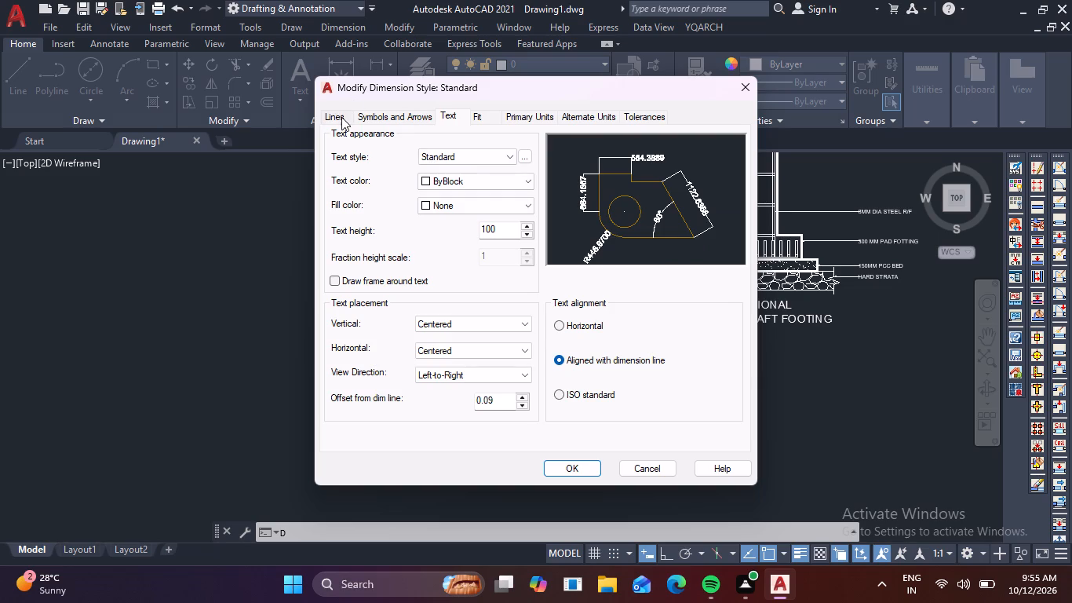
Set the Standard style's arrow size to 50, enable fixed length extension lines, and make the style current.
click(341, 117)
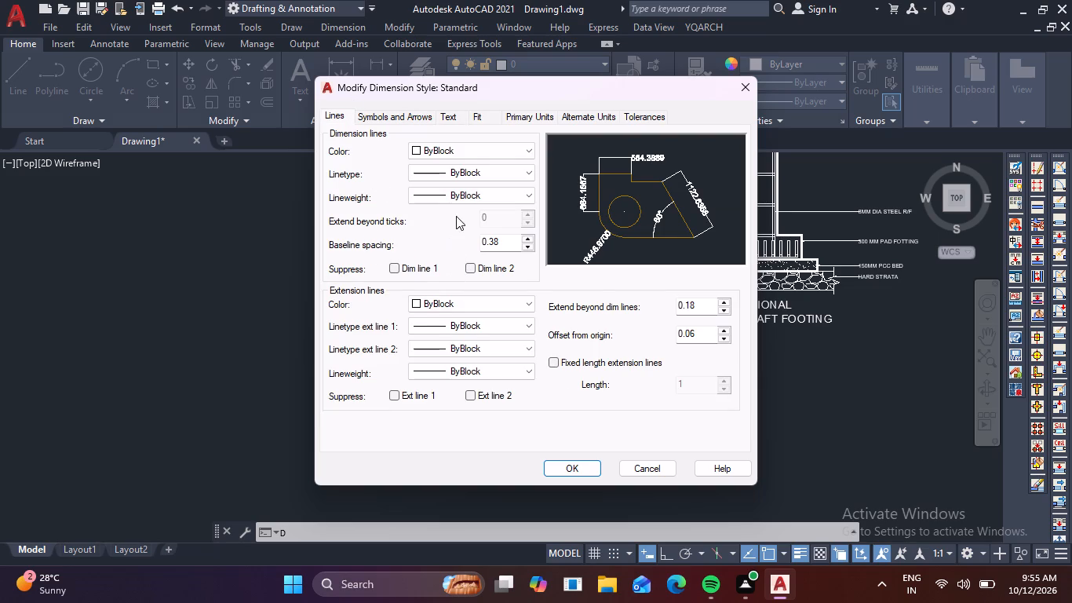
click(413, 115)
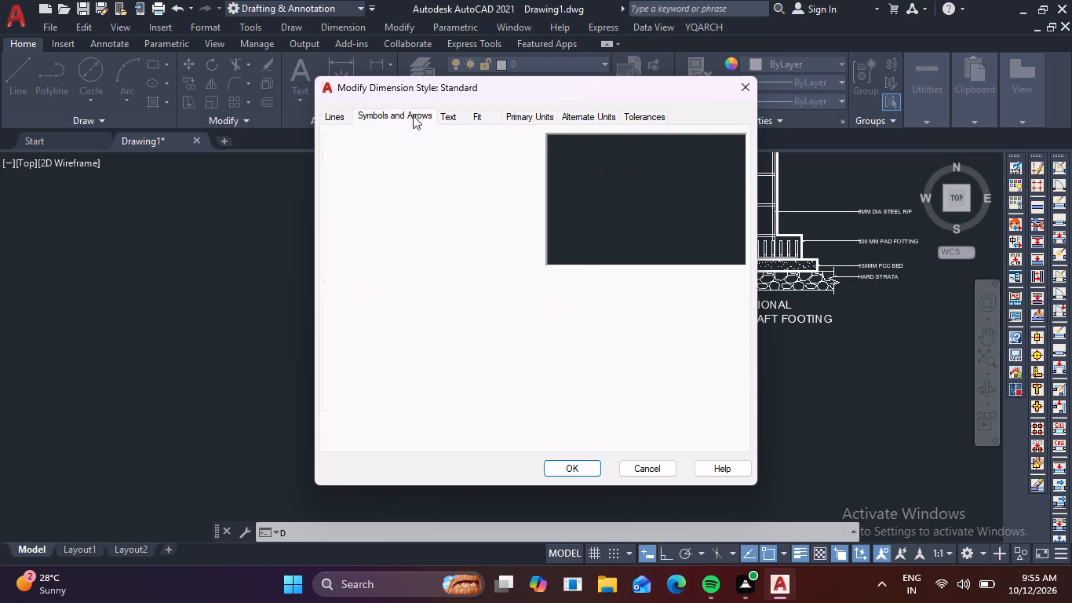
drag(366, 273, 329, 276)
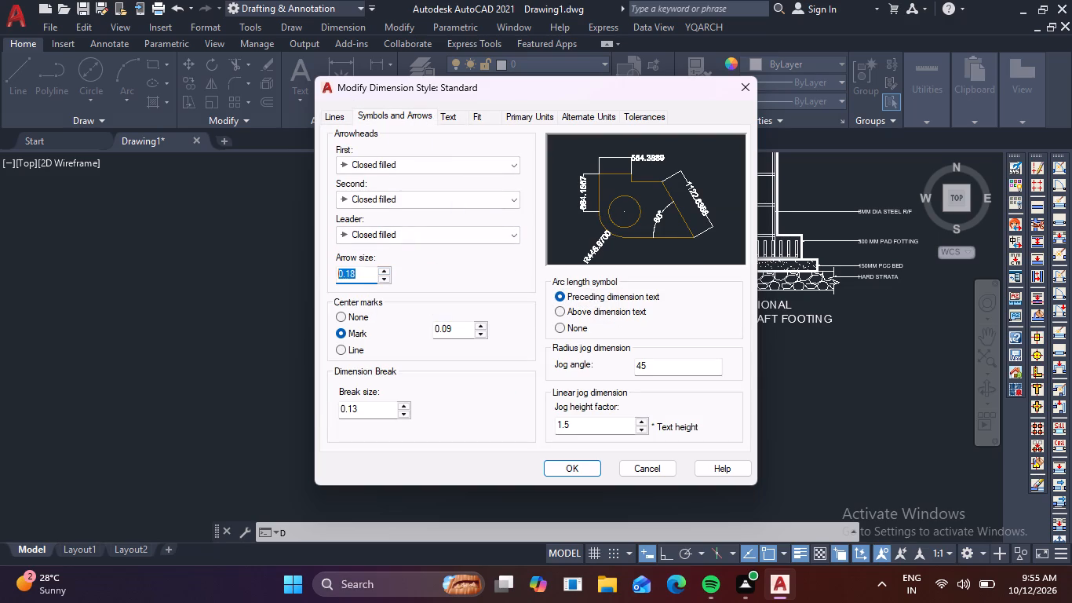
drag(329, 276, 314, 279)
text(59)
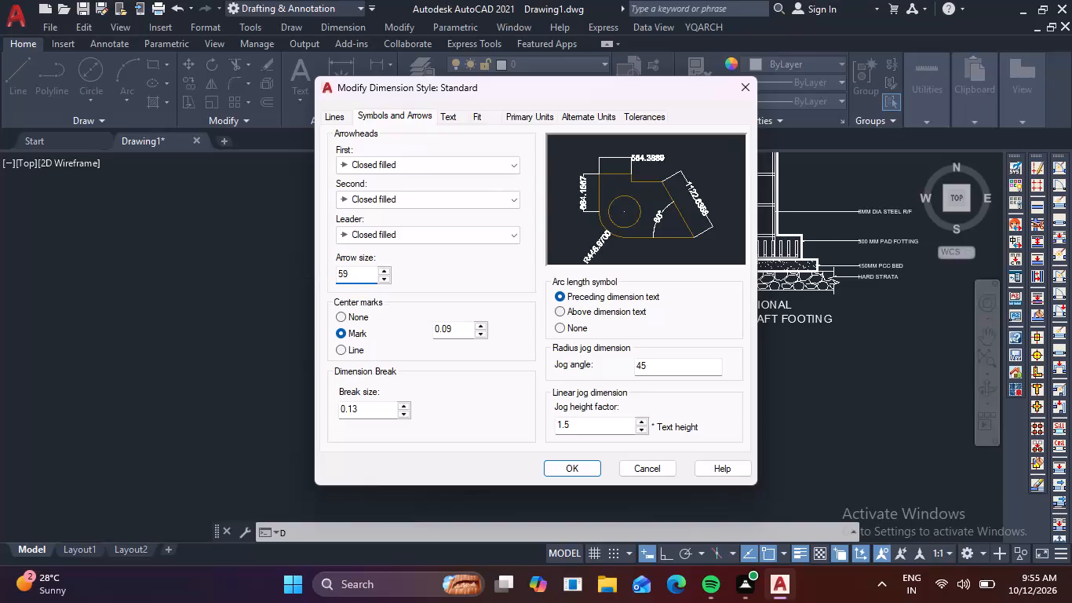
key(BackSpace)
key(0)
click(335, 115)
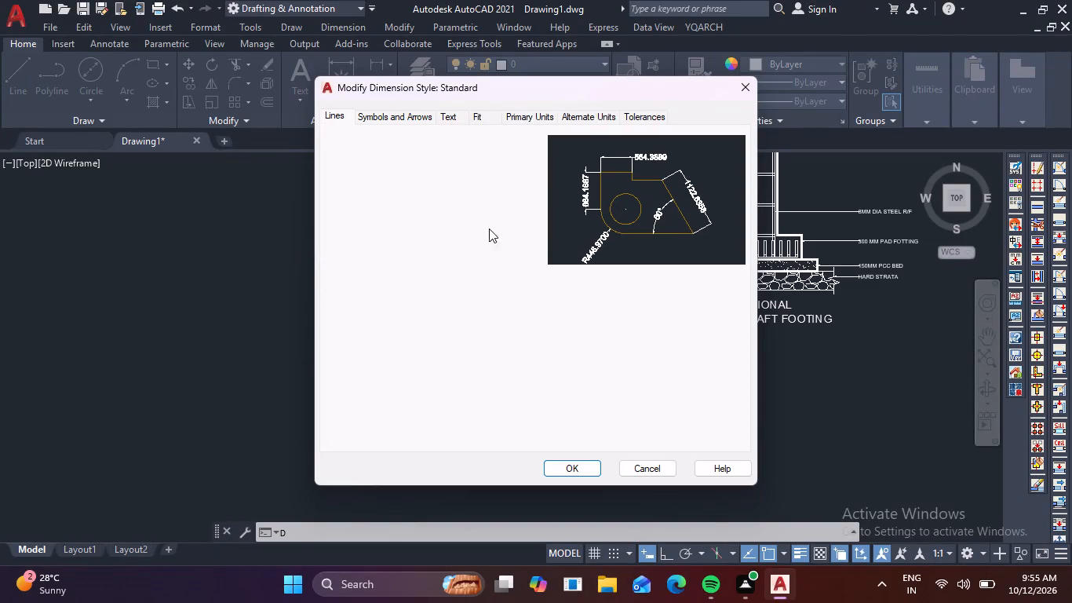
click(556, 363)
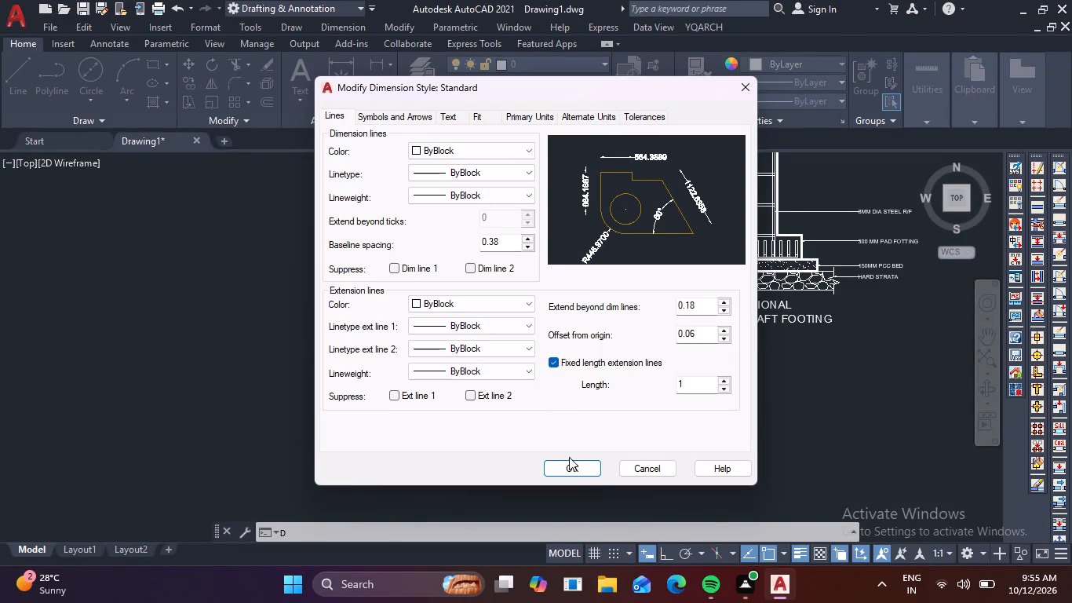
click(578, 465)
click(707, 212)
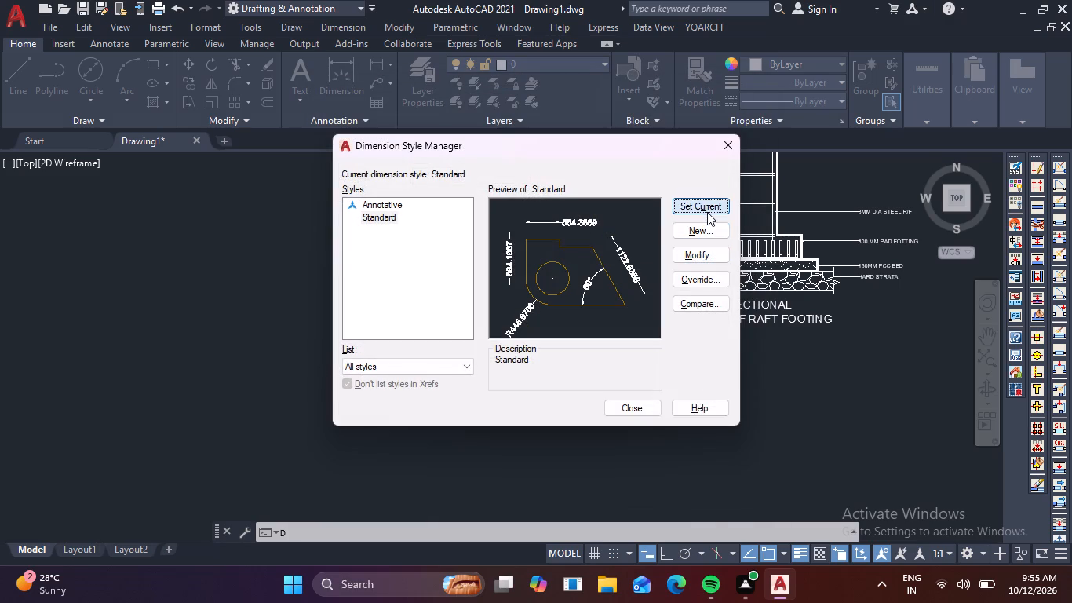
click(629, 408)
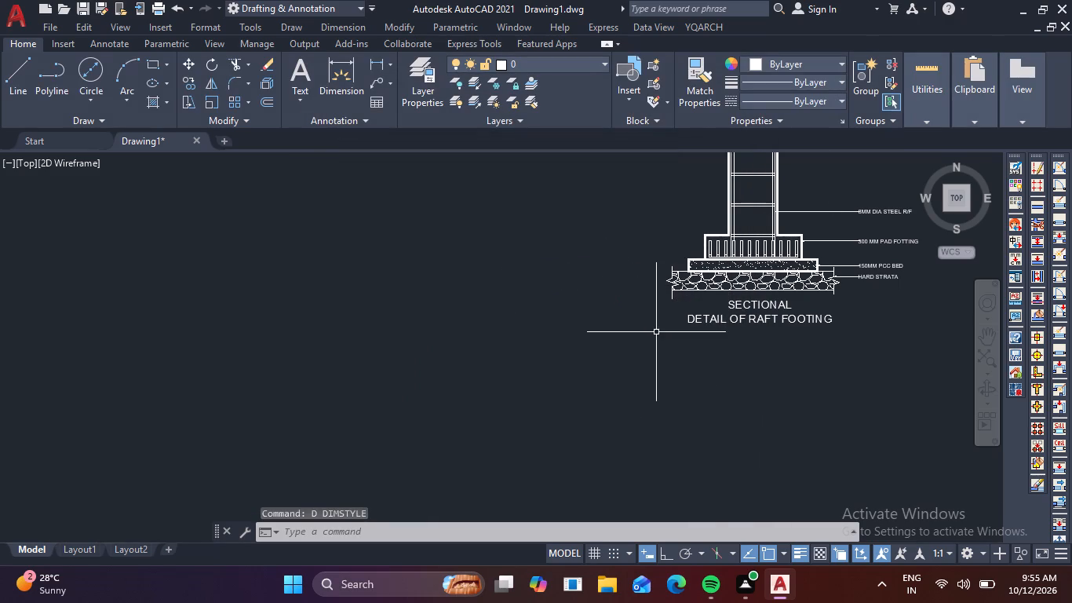
Add a vertical linear dimension for the hard strata layer's thickness, placed just outside its left break line.
text(DLIV)
key(BackSpace)
key(space)
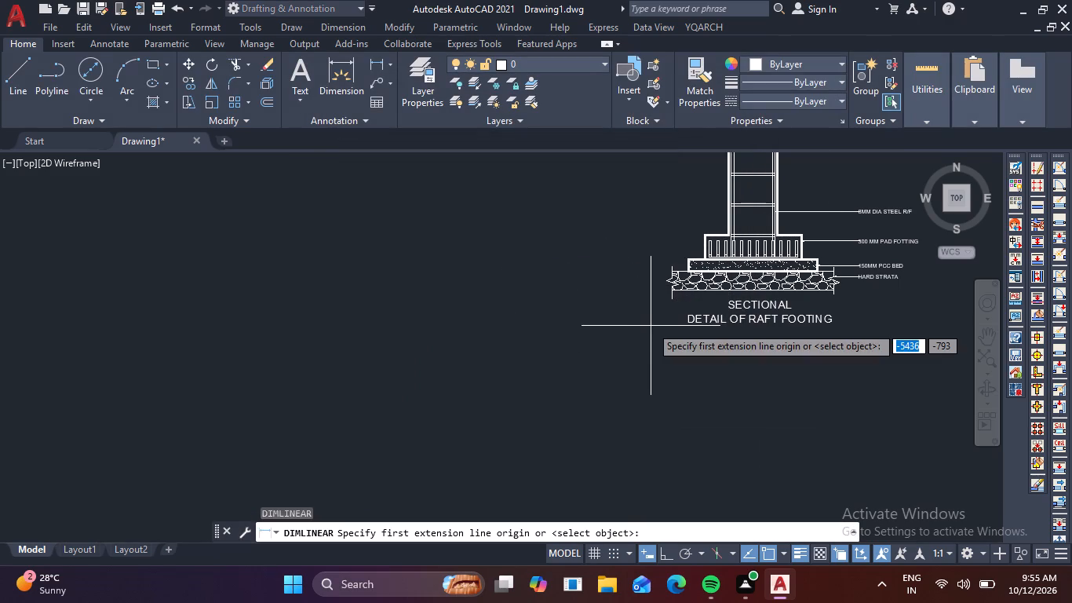
scroll(689, 284, up, 4)
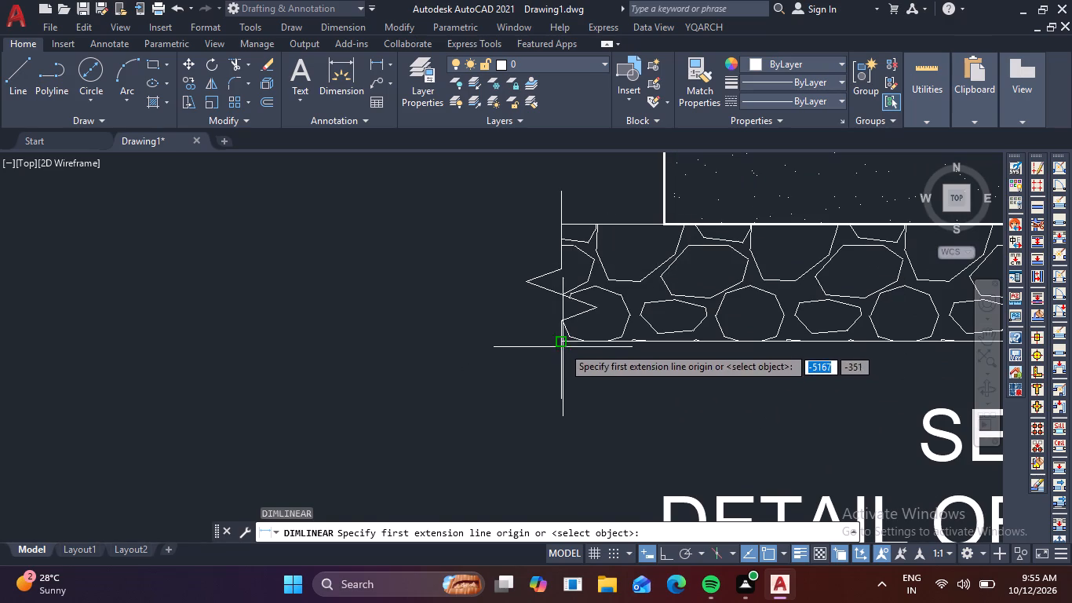
click(561, 345)
click(560, 222)
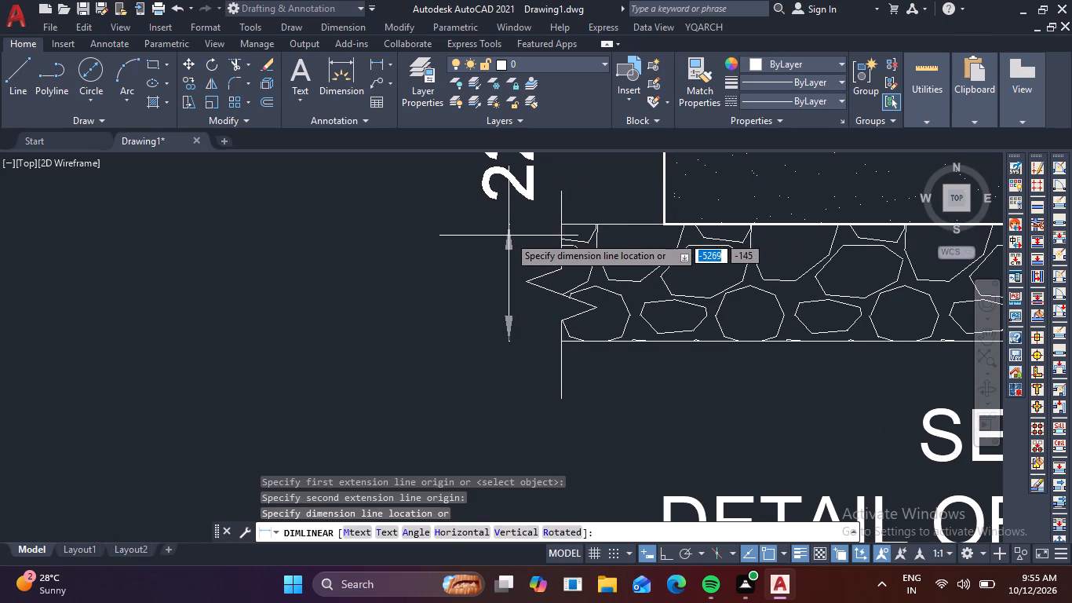
click(484, 250)
Set the Standard dimension style's linear precision to 0 in the primary units.
scroll(500, 242, down, 2)
middle_drag(533, 227, 534, 233)
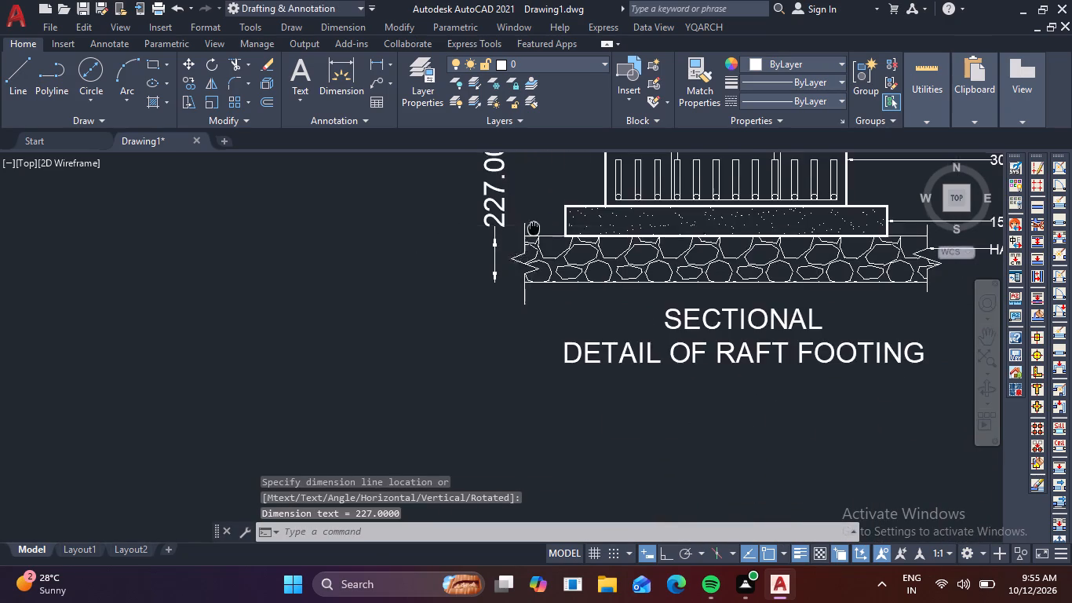
middle_drag(534, 233, 518, 313)
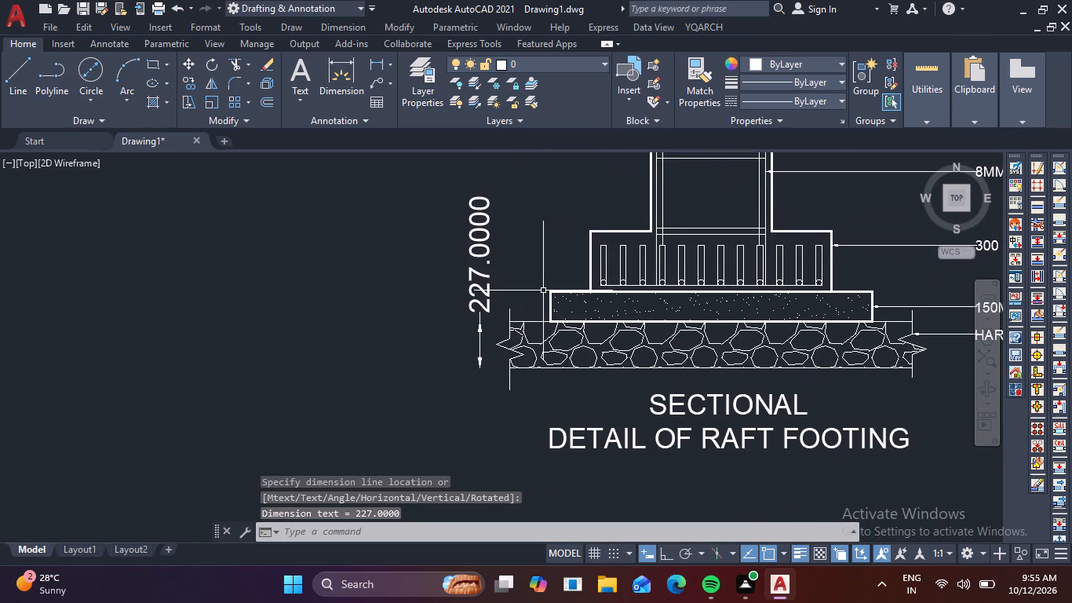
key(d)
key(space)
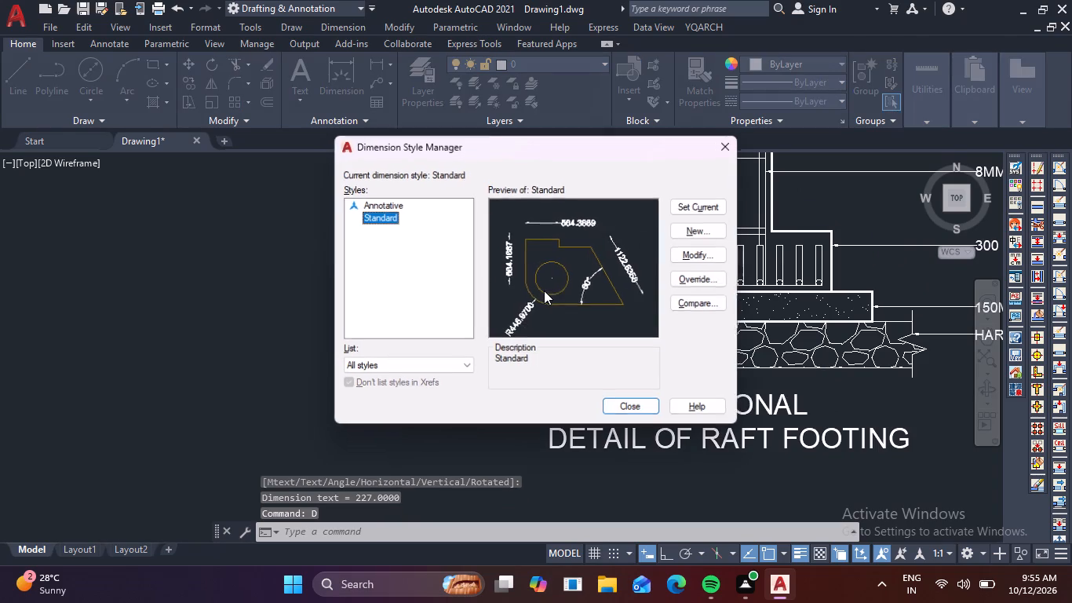
click(708, 256)
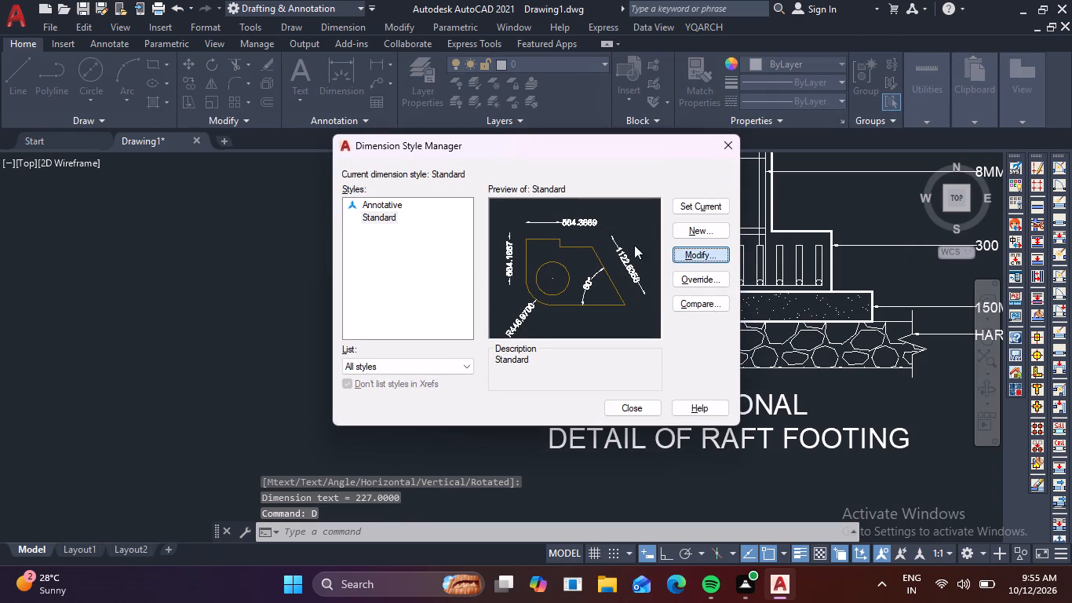
click(541, 114)
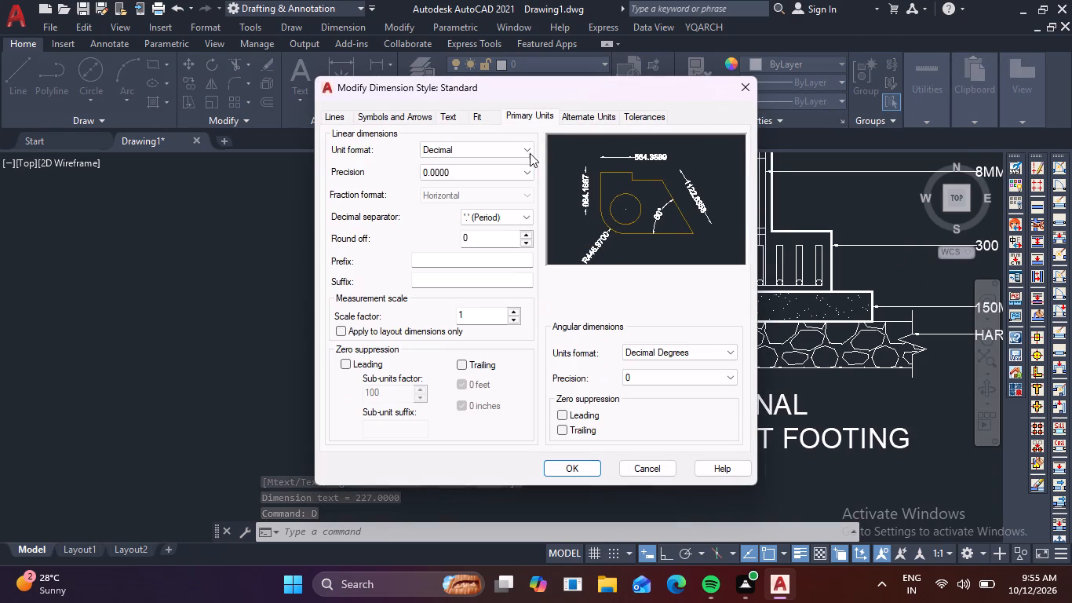
click(516, 175)
click(498, 190)
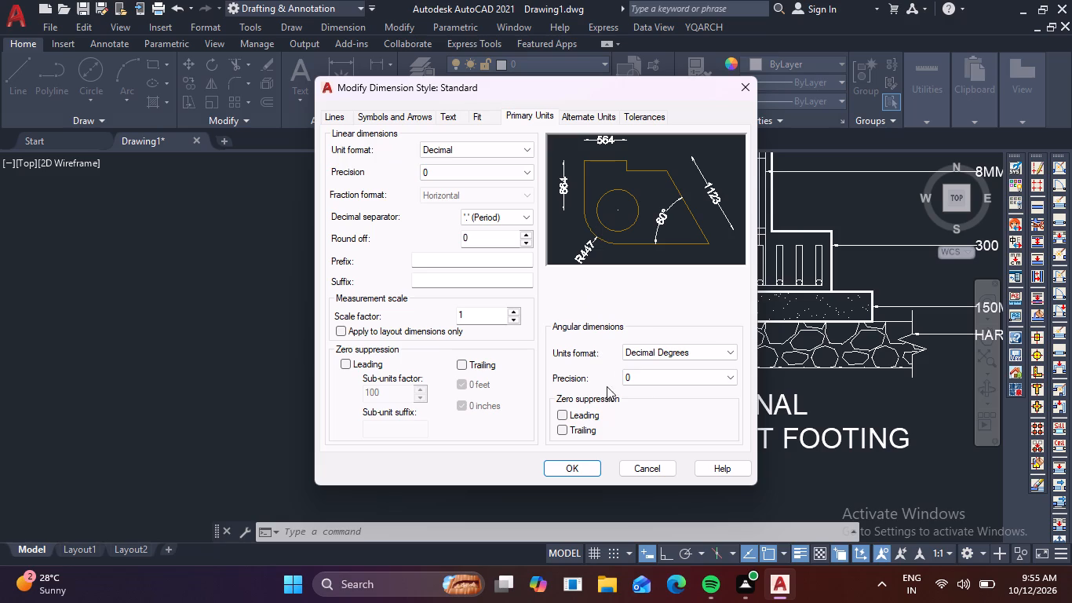
click(571, 464)
click(732, 141)
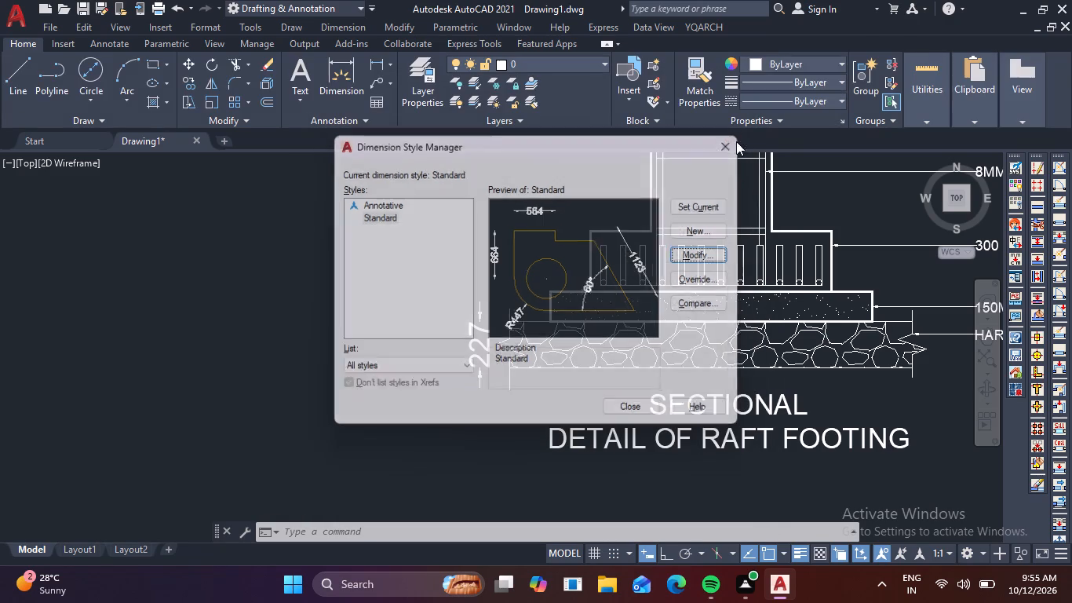
key(space)
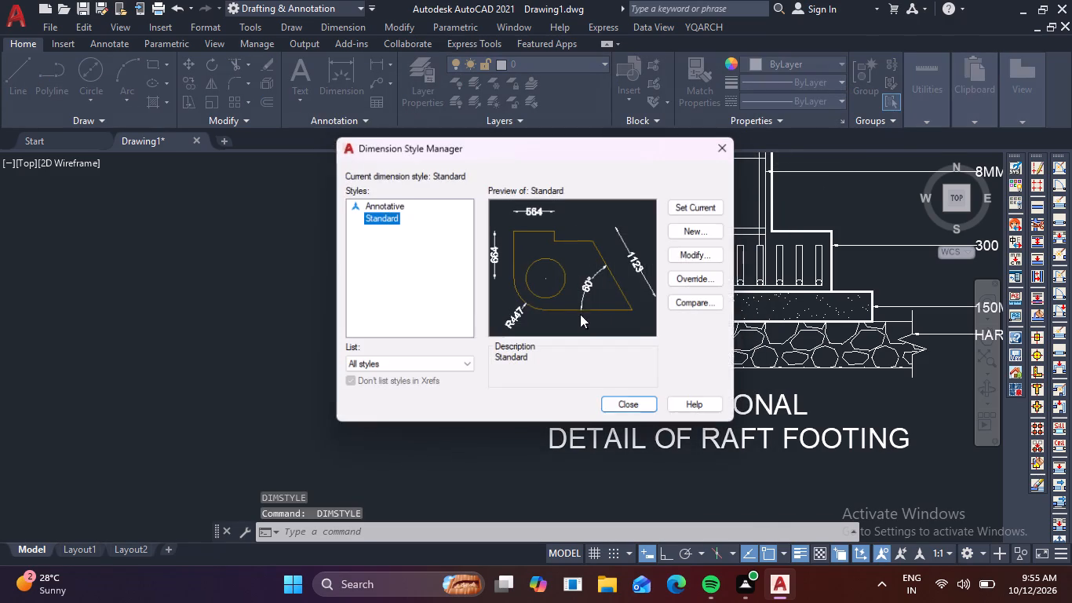
click(634, 408)
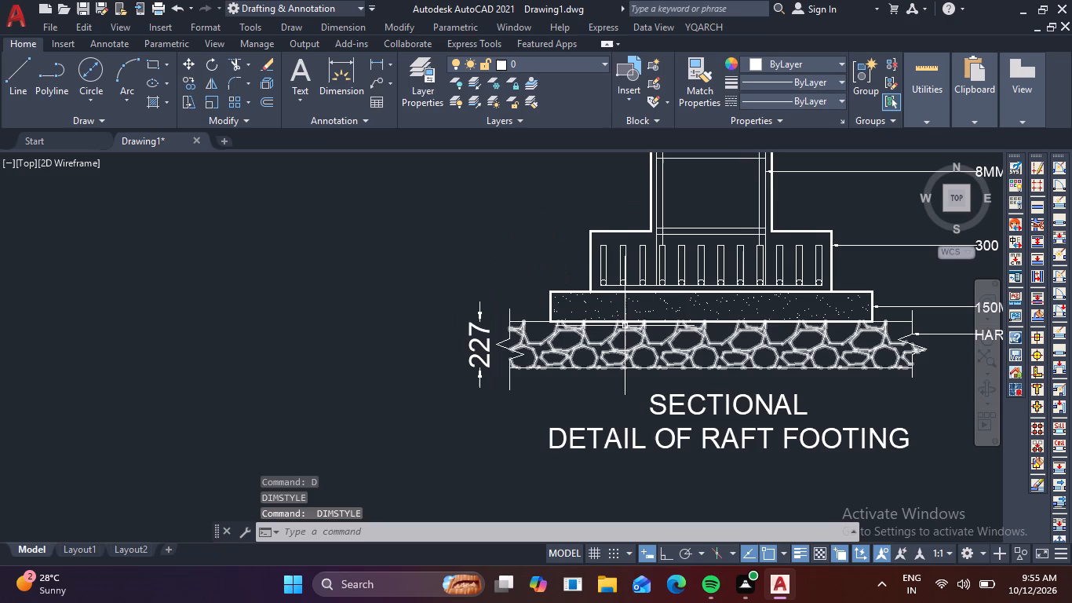
Add a vertical linear dimension for the thickness of the dotted bed above the hard strata, placed just outside the bed's left end.
text(DLI)
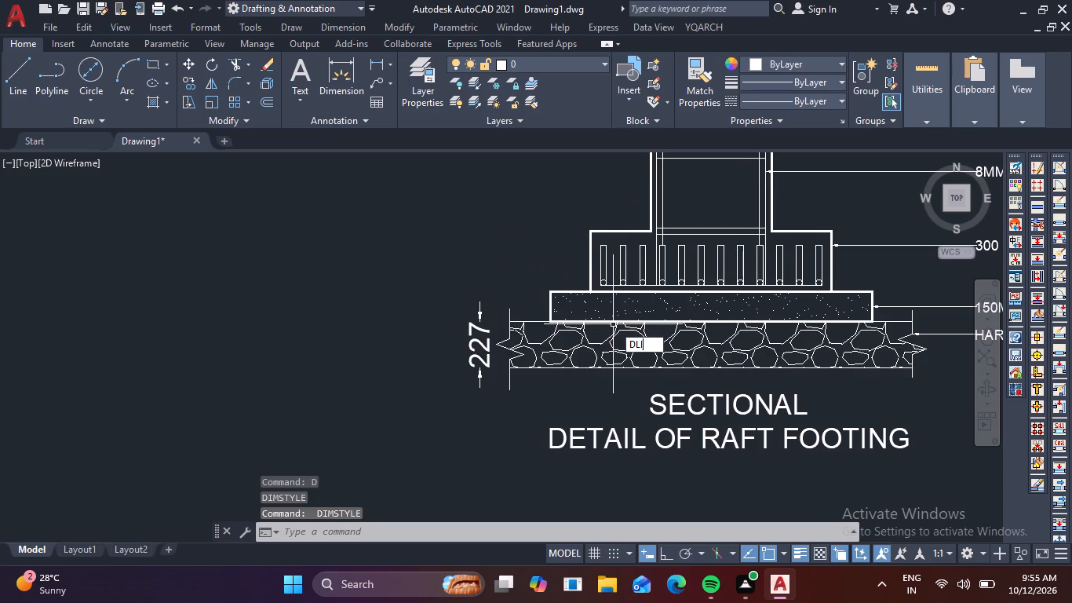
key(space)
scroll(614, 294, up, 2)
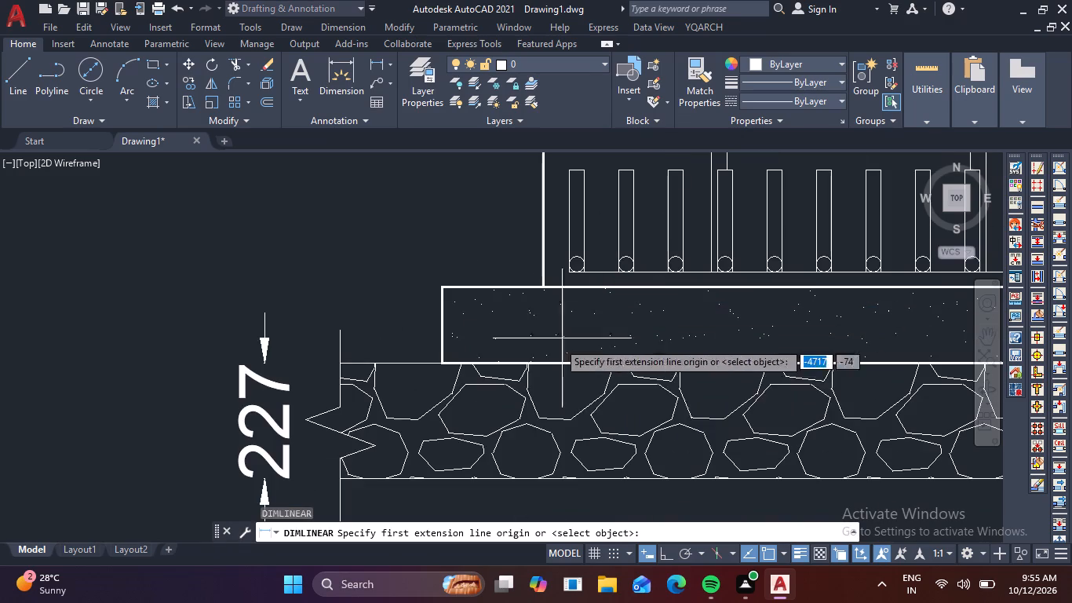
click(439, 364)
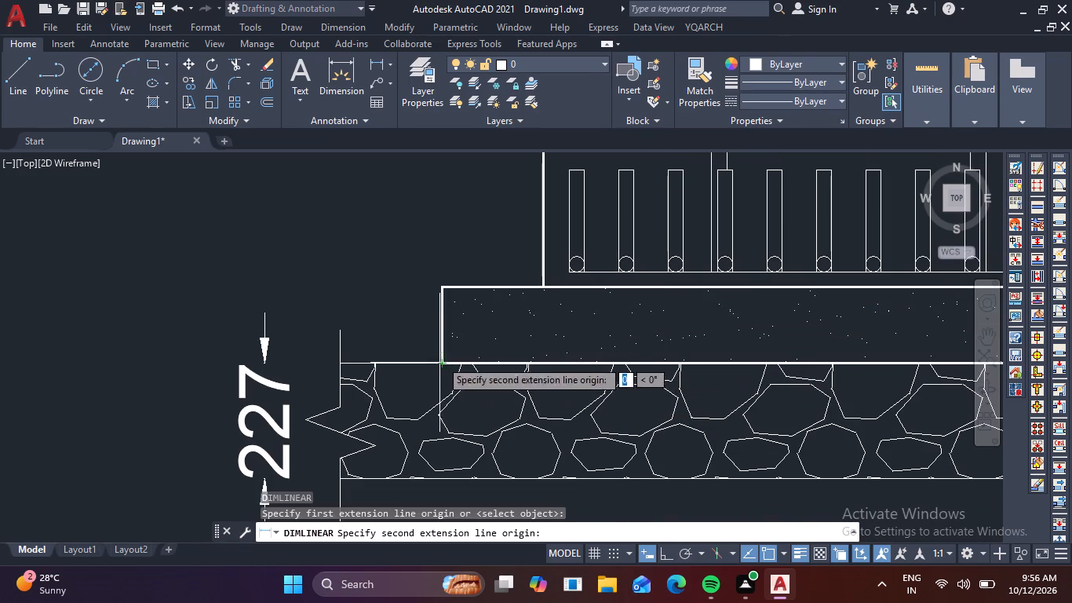
click(442, 287)
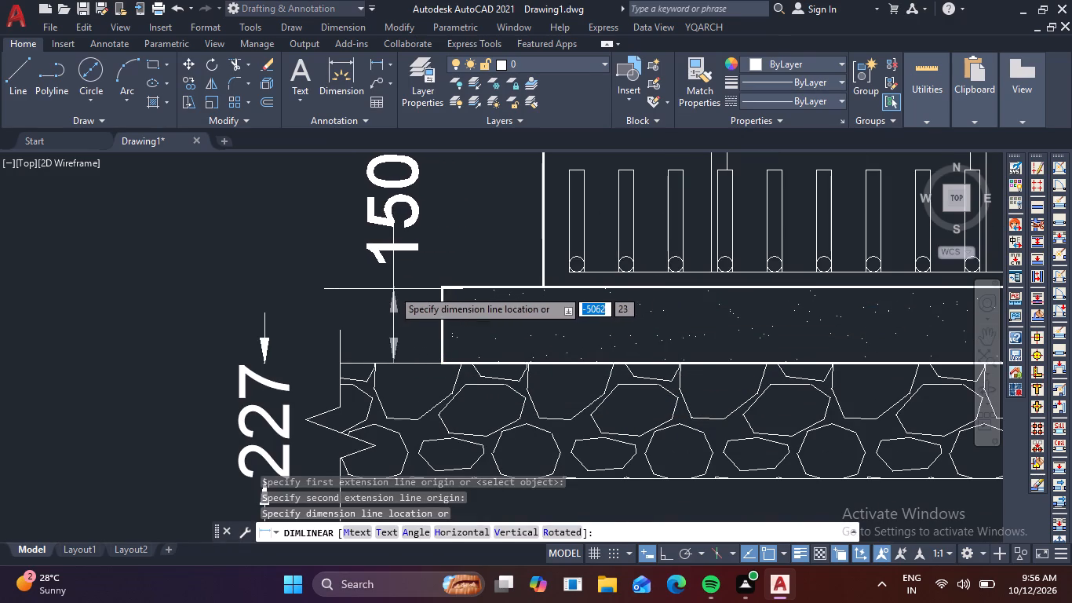
click(386, 291)
Add a vertical linear dimension for the height of the footing block above the bed, just outside its left edge.
key(space)
middle_drag(523, 317, 502, 401)
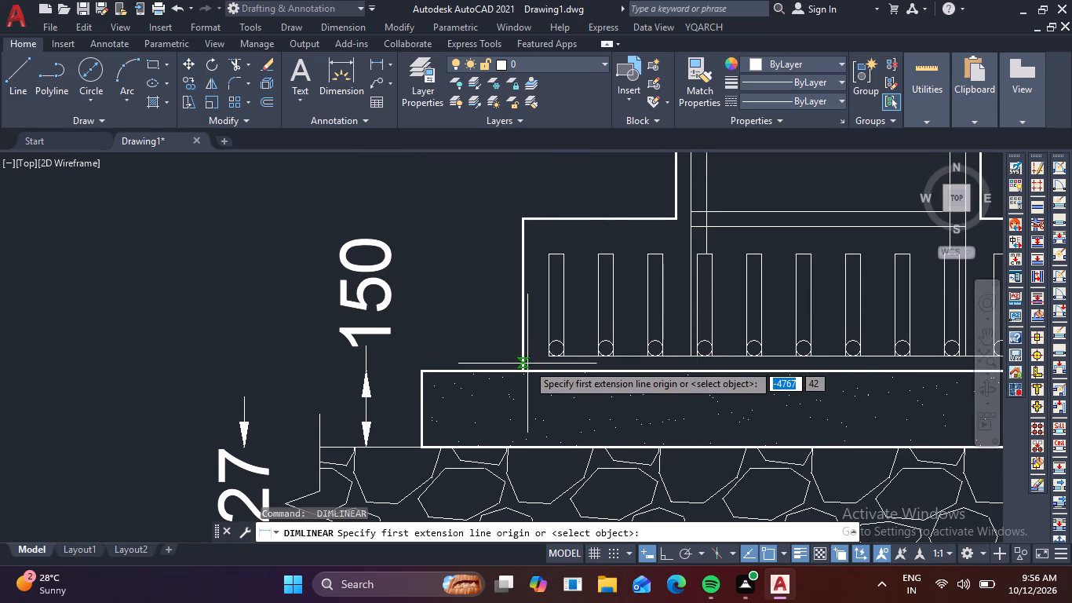
click(523, 370)
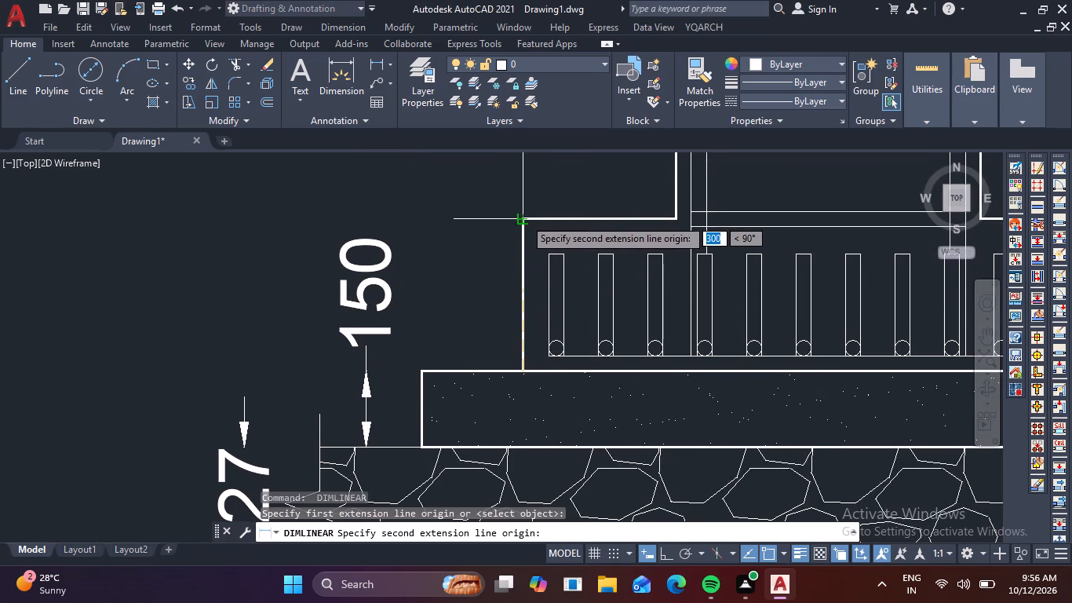
click(524, 218)
click(479, 225)
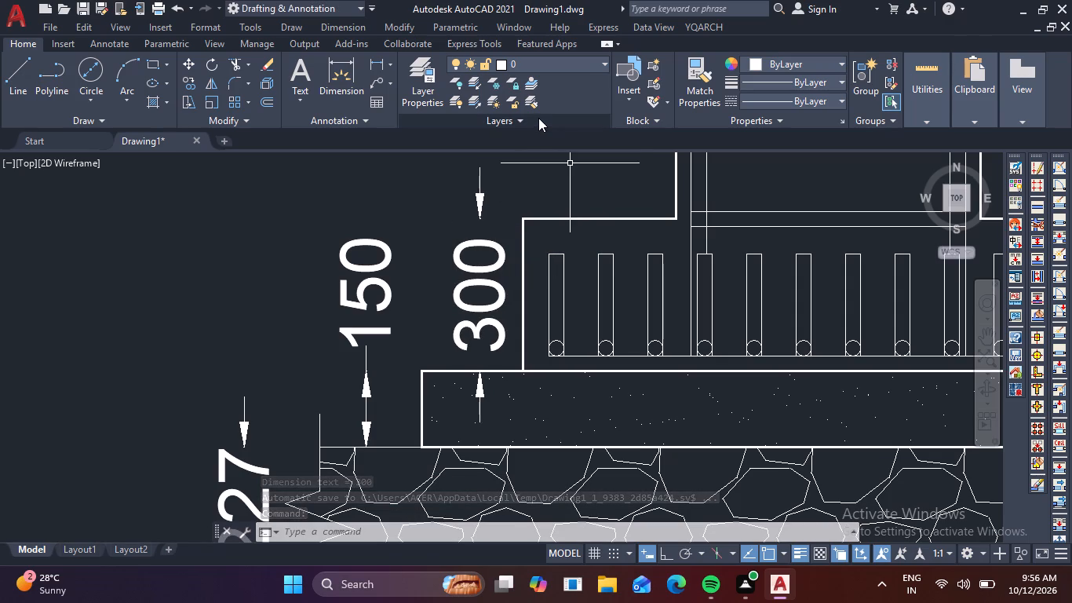
Add a vertical linear dimension for the thickness of the murum layer right of the shear wall, placed left of the wall and left-side layers.
key(space)
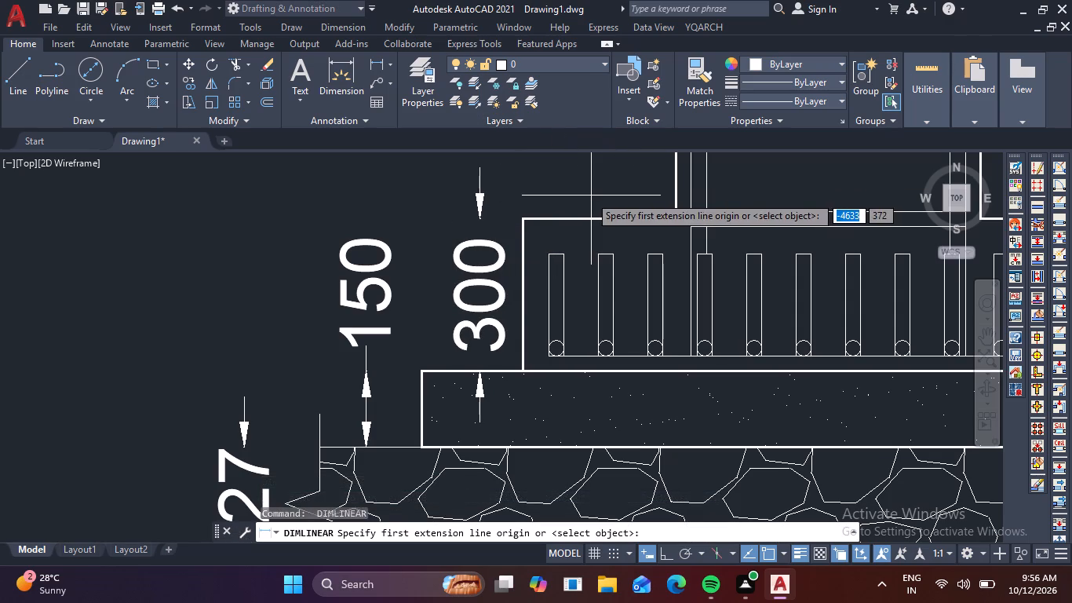
scroll(589, 192, down, 2)
middle_drag(589, 191, 514, 373)
middle_drag(540, 264, 475, 402)
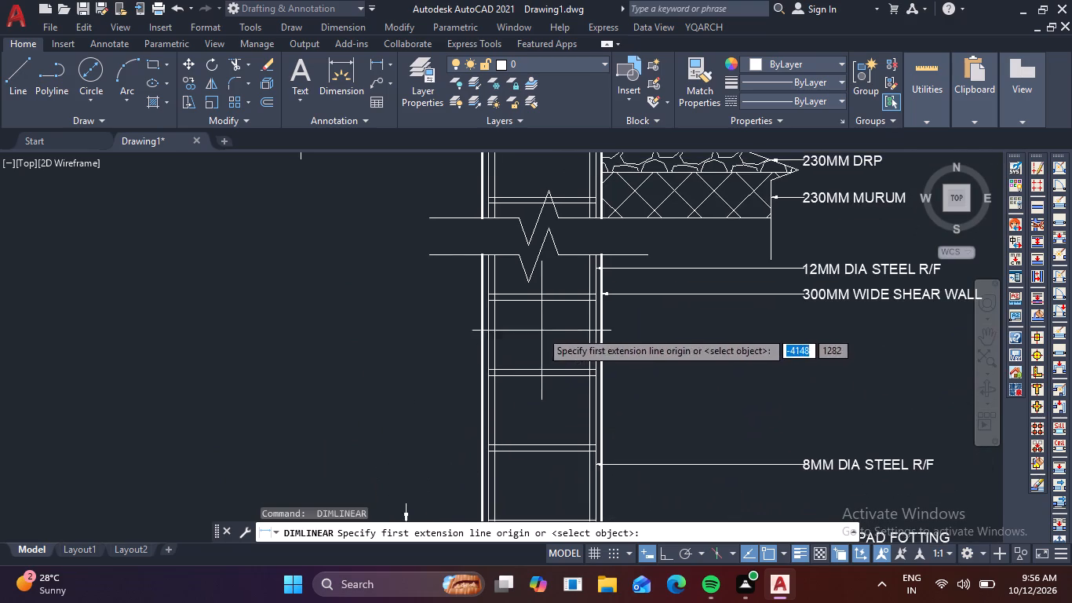
middle_drag(417, 309, 398, 415)
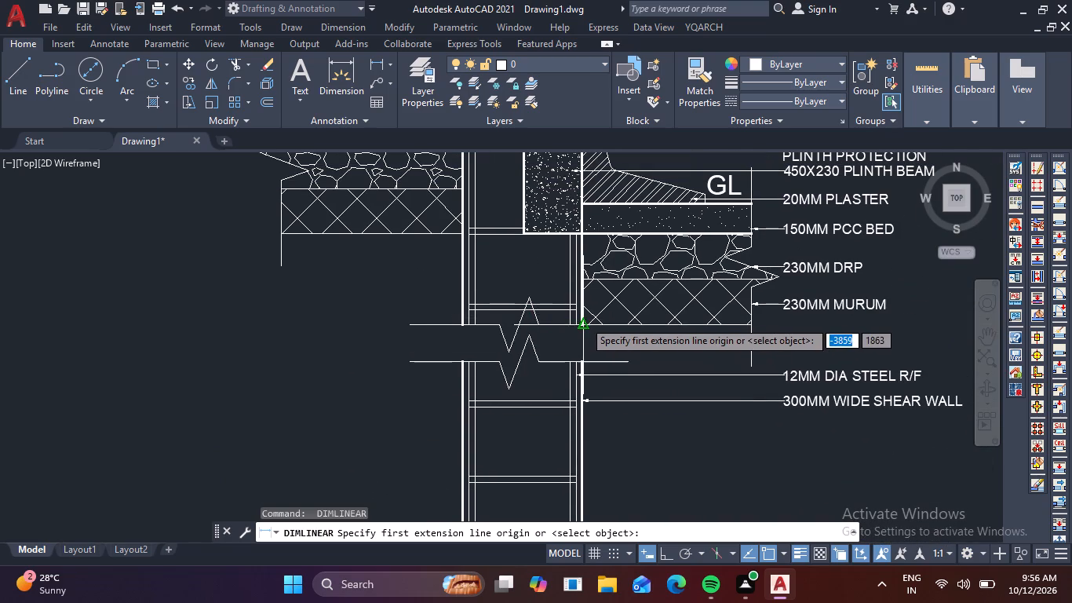
click(583, 323)
click(581, 280)
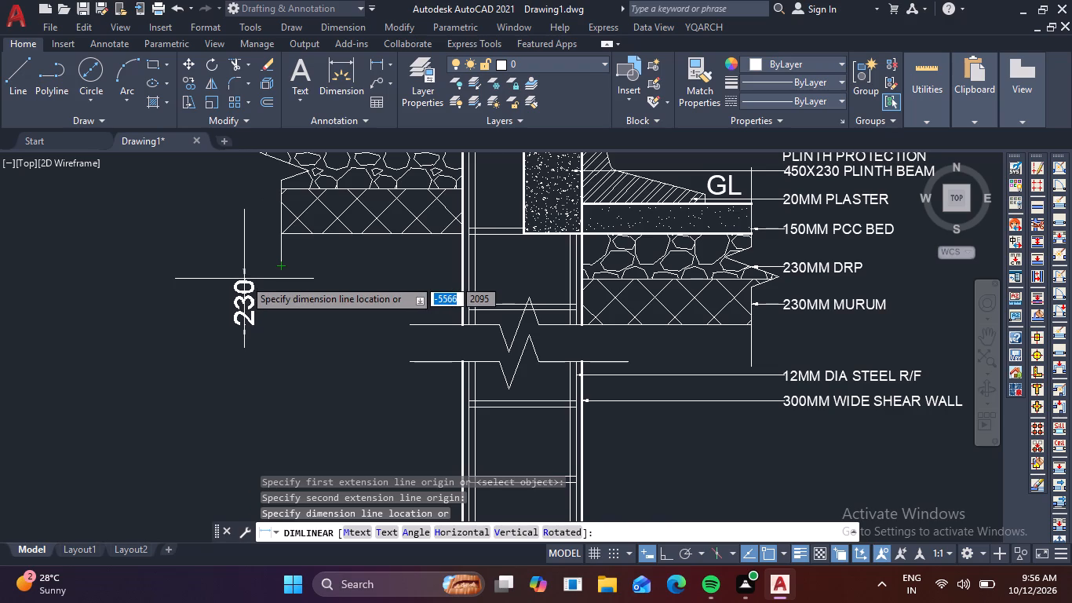
click(195, 280)
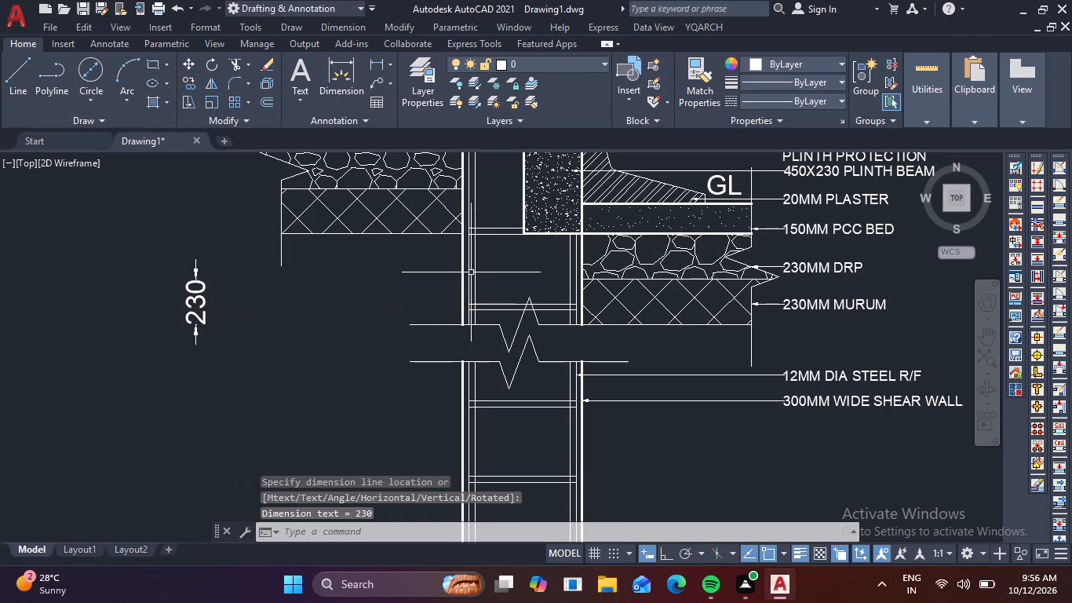
Add a vertical linear dimension for the DRP layer above the murum, in line with the murum dimension.
key(space)
click(585, 278)
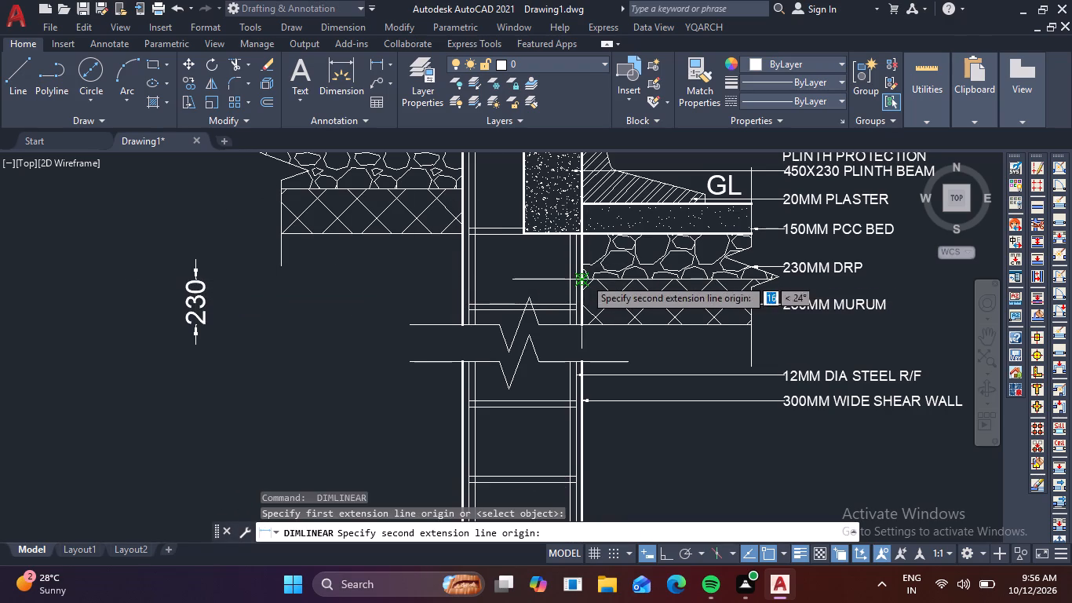
click(581, 234)
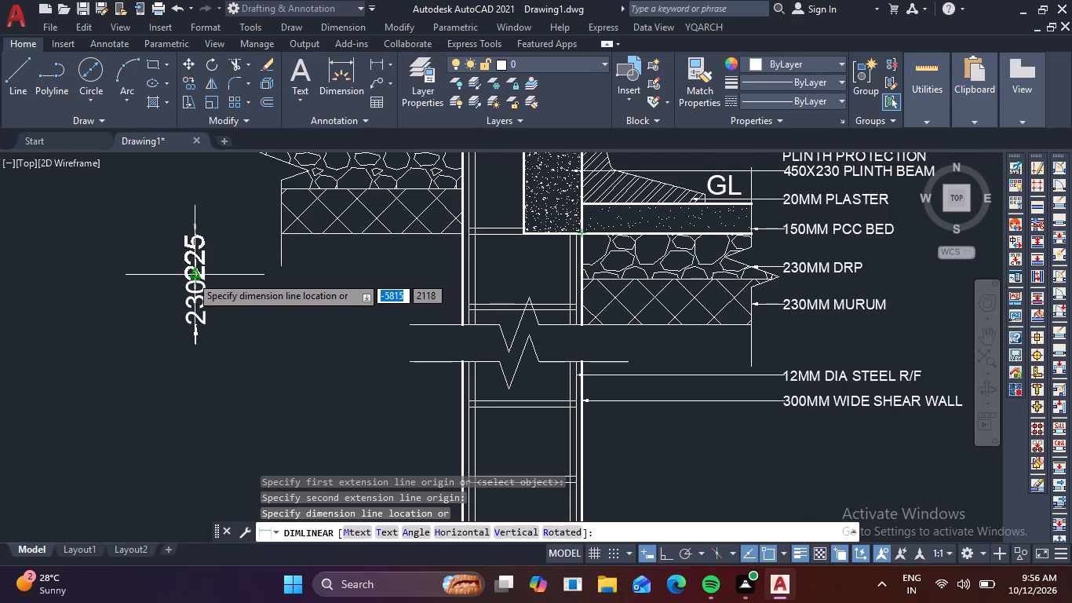
scroll(189, 276, up, 2)
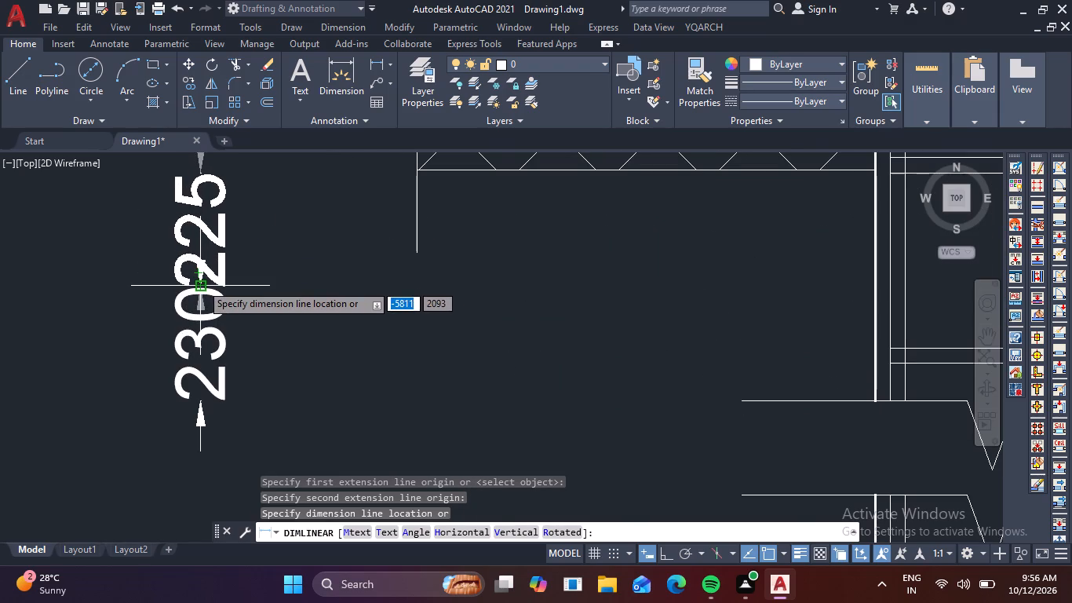
click(201, 283)
Modify the Standard dimension style to use a text height of 80 and Oblique arrowheads.
scroll(406, 266, down, 1)
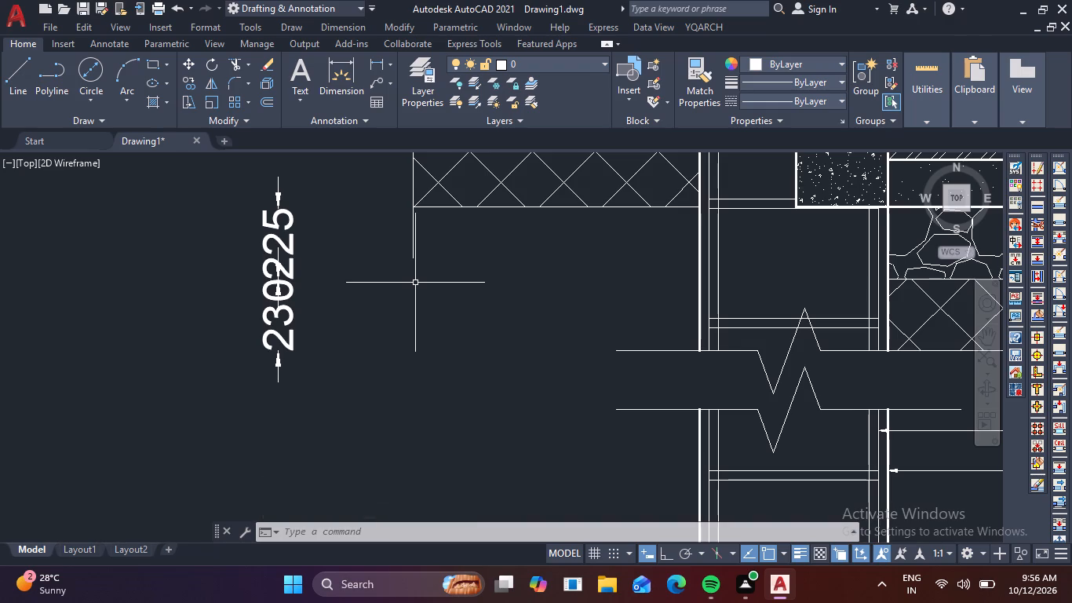
text(D)
key(space)
click(680, 257)
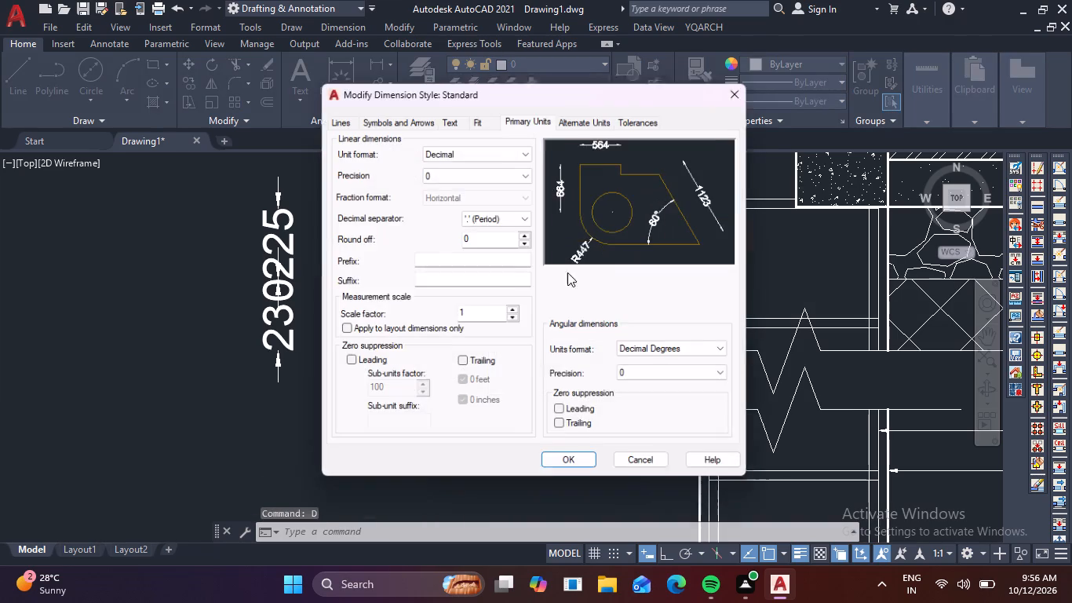
click(452, 113)
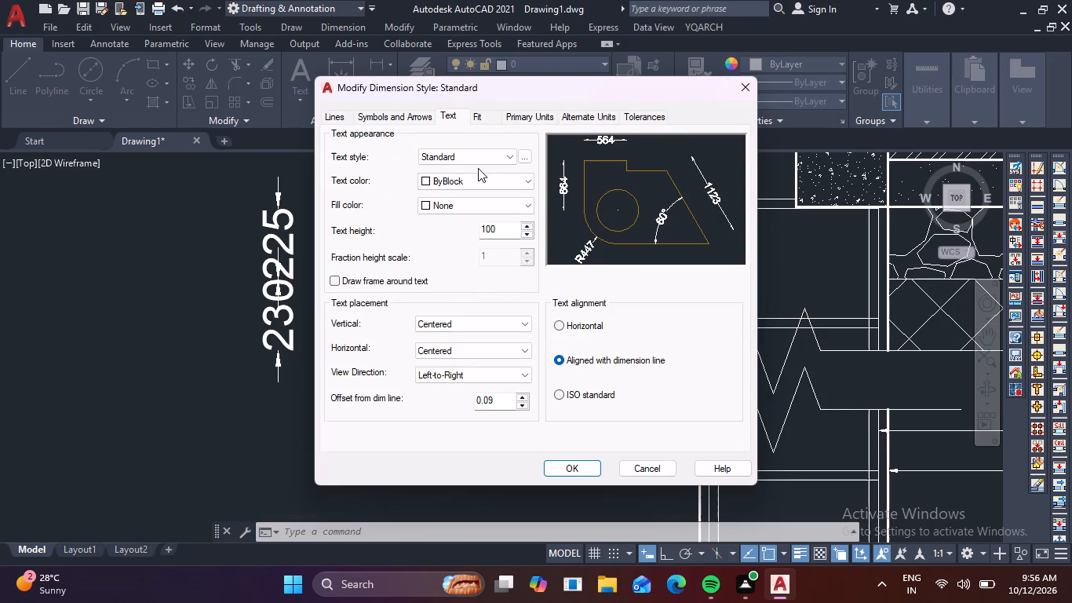
drag(510, 229, 417, 220)
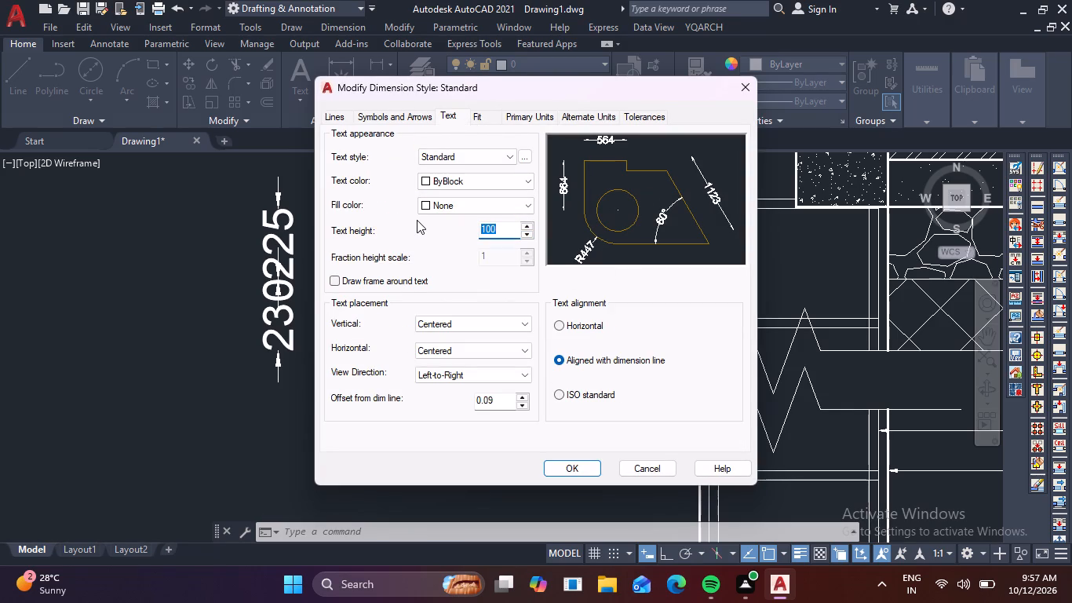
text(80)
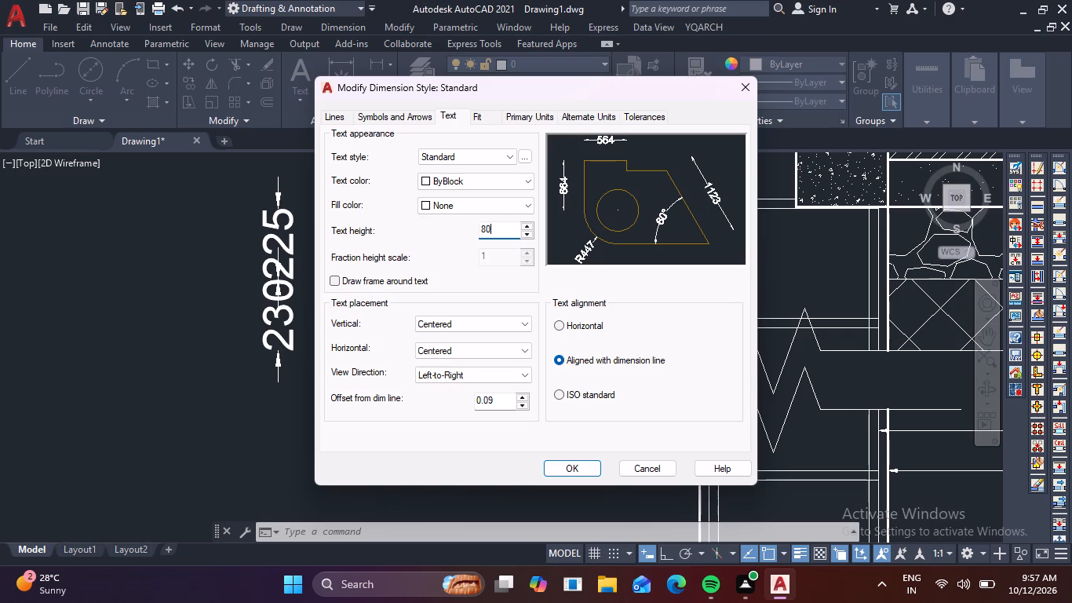
click(395, 109)
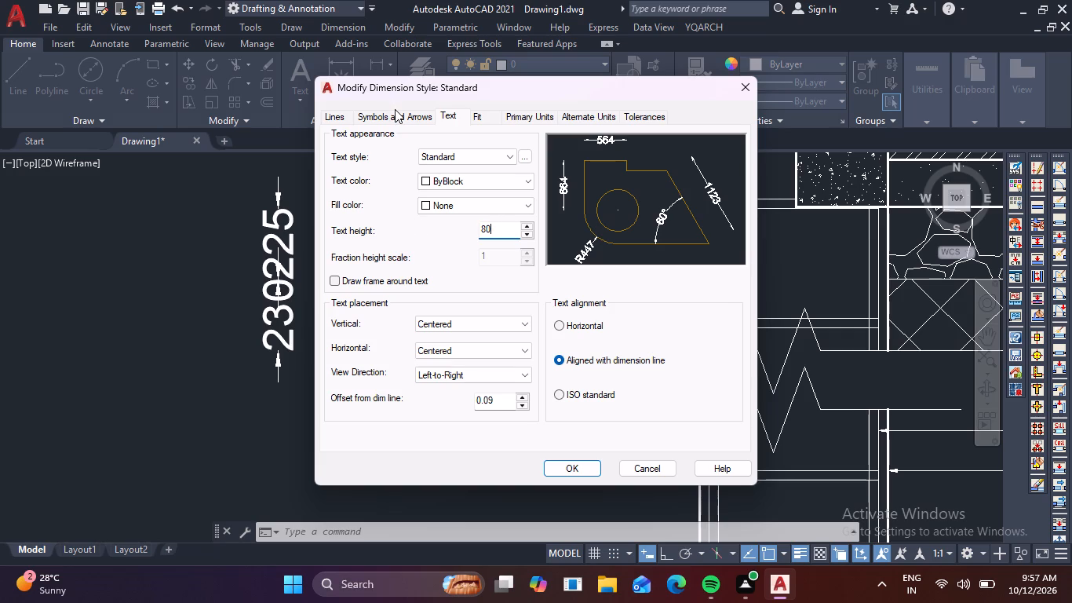
click(405, 115)
click(369, 166)
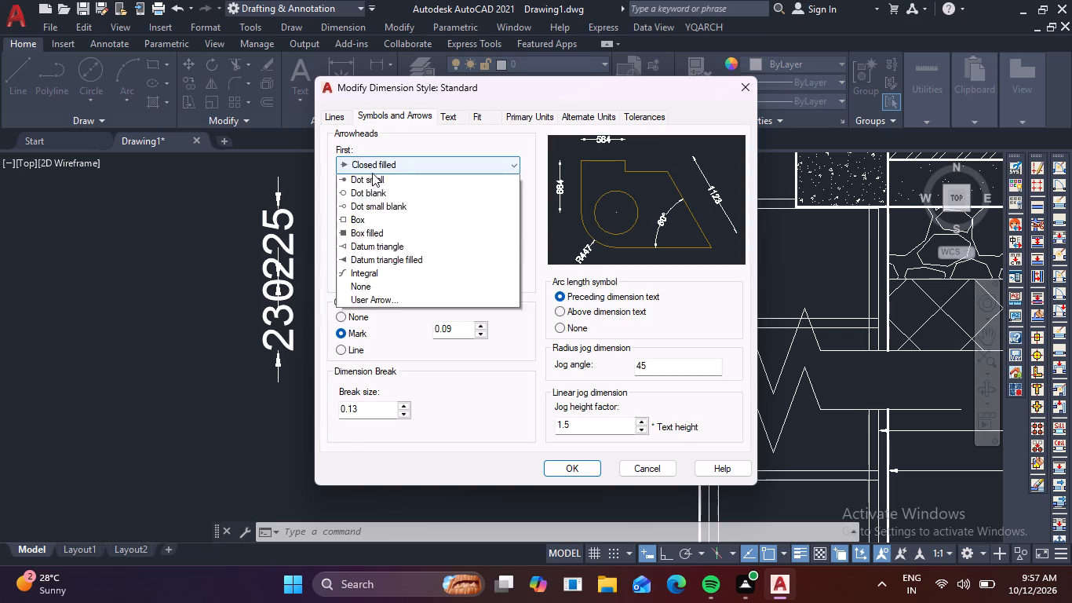
click(353, 247)
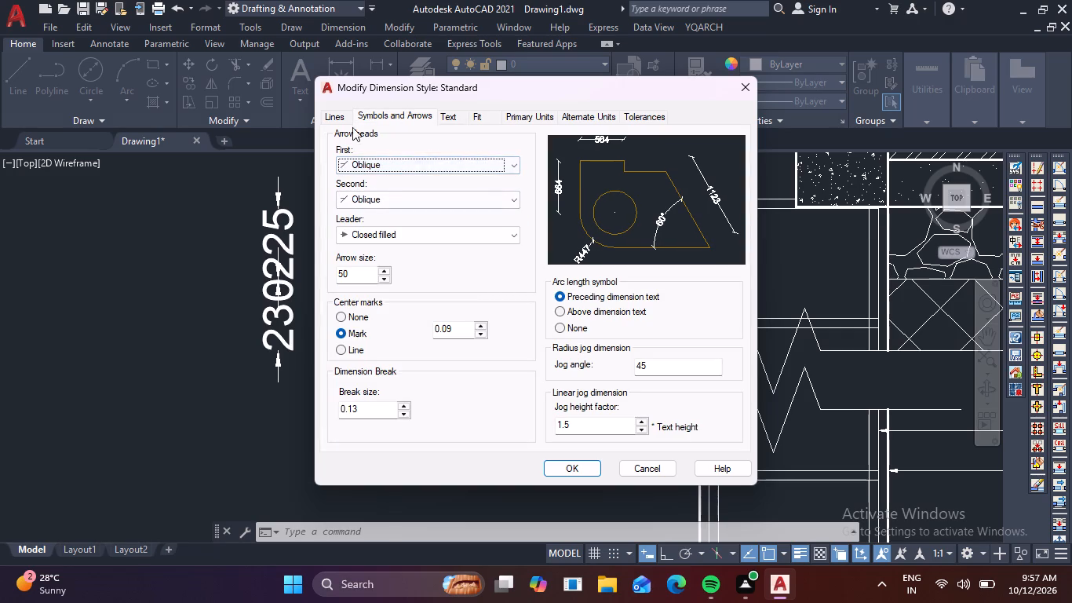
click(344, 115)
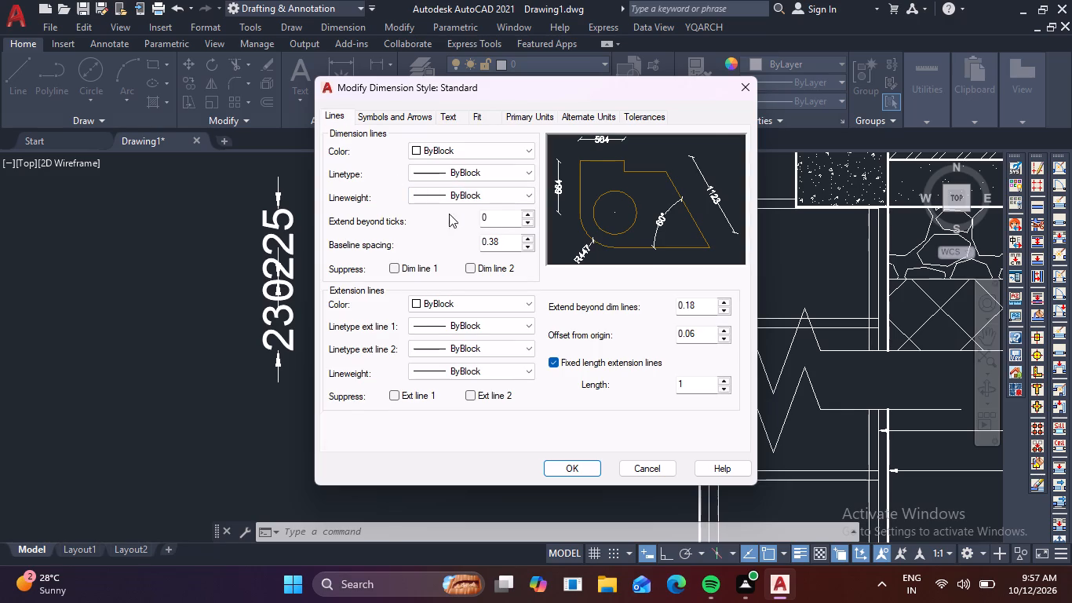
click(582, 470)
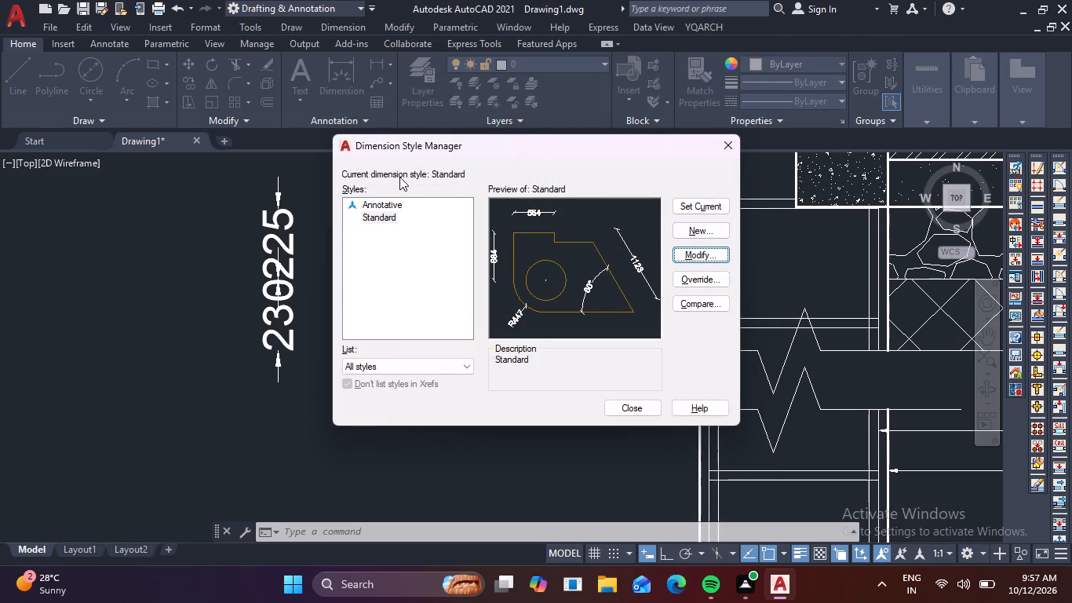
Set the Standard dimension style's arrow size to 40 and make the style current.
click(691, 258)
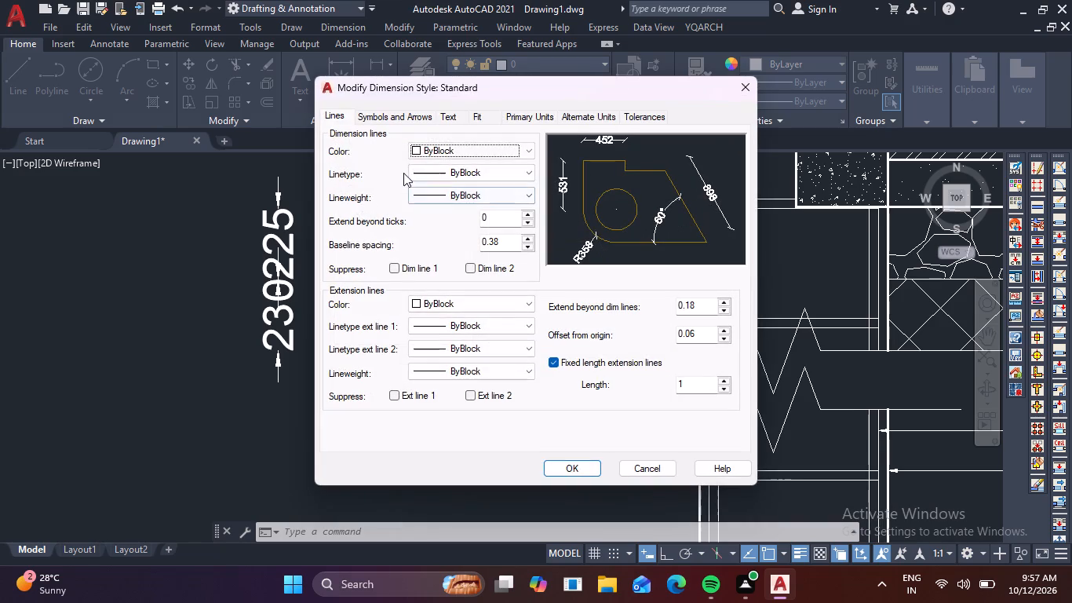
click(337, 115)
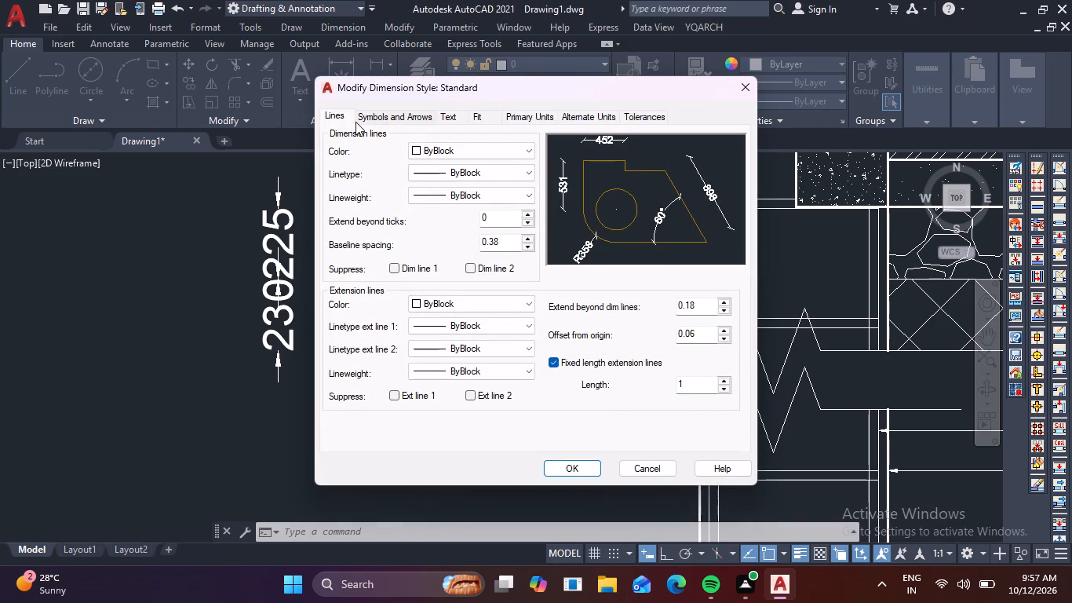
click(338, 117)
click(425, 108)
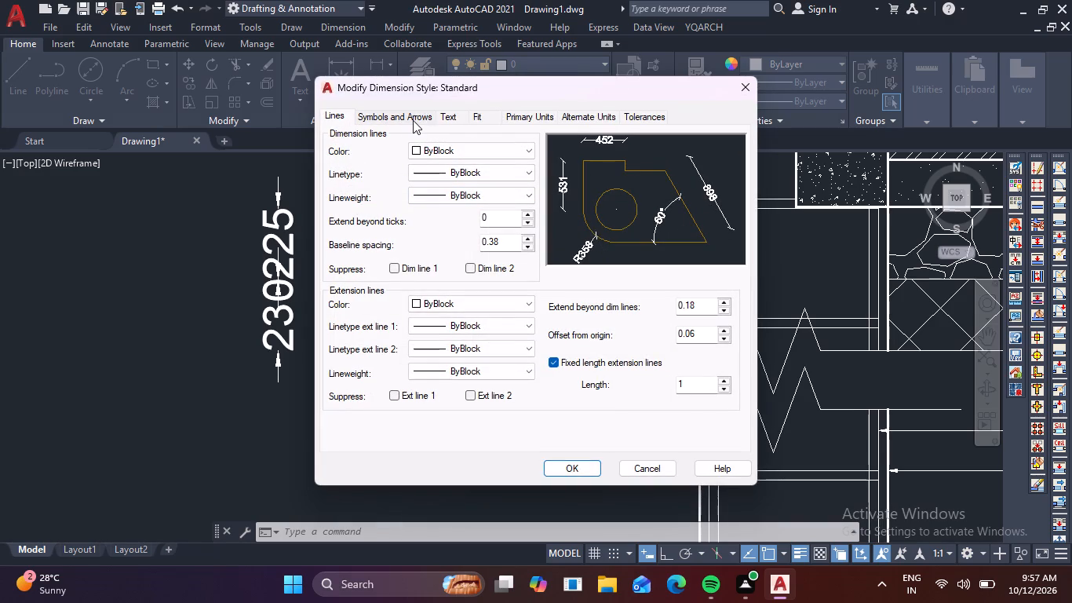
click(402, 119)
drag(361, 280, 354, 276)
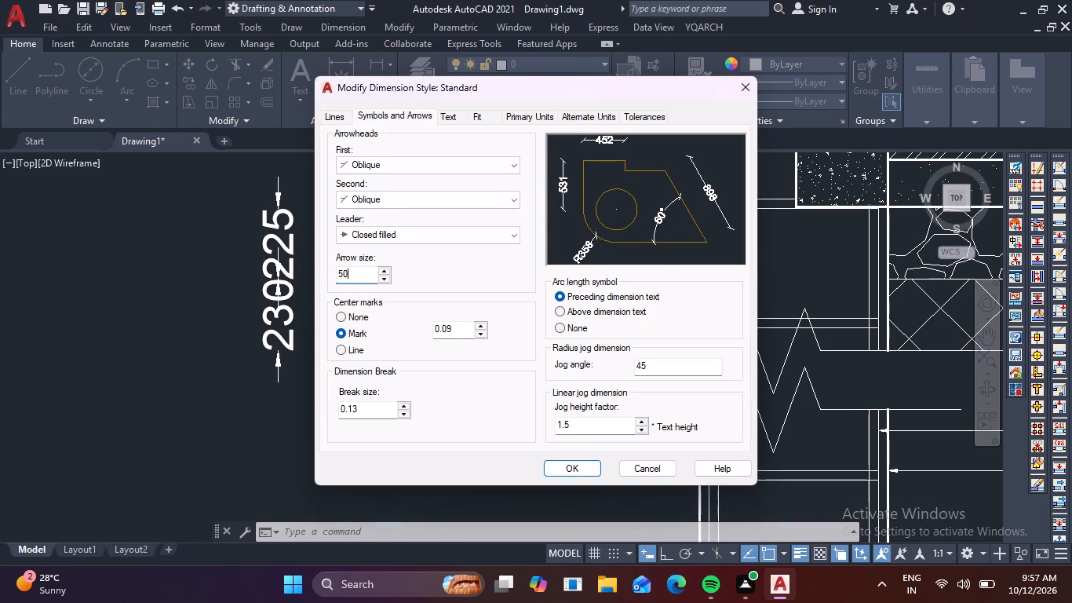
drag(354, 276, 314, 272)
text(40)
key(Return)
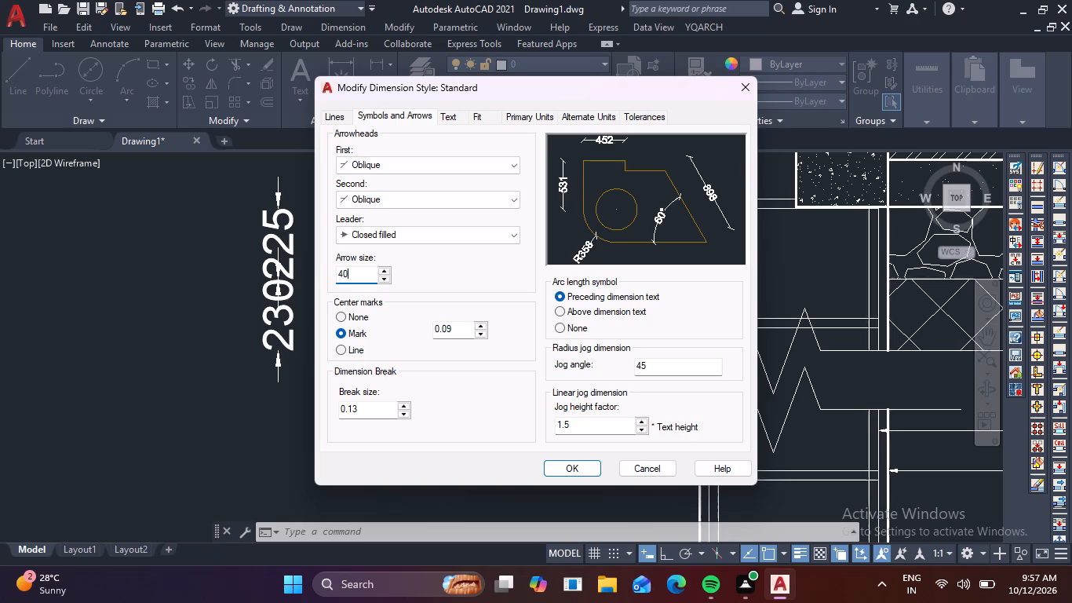
click(587, 470)
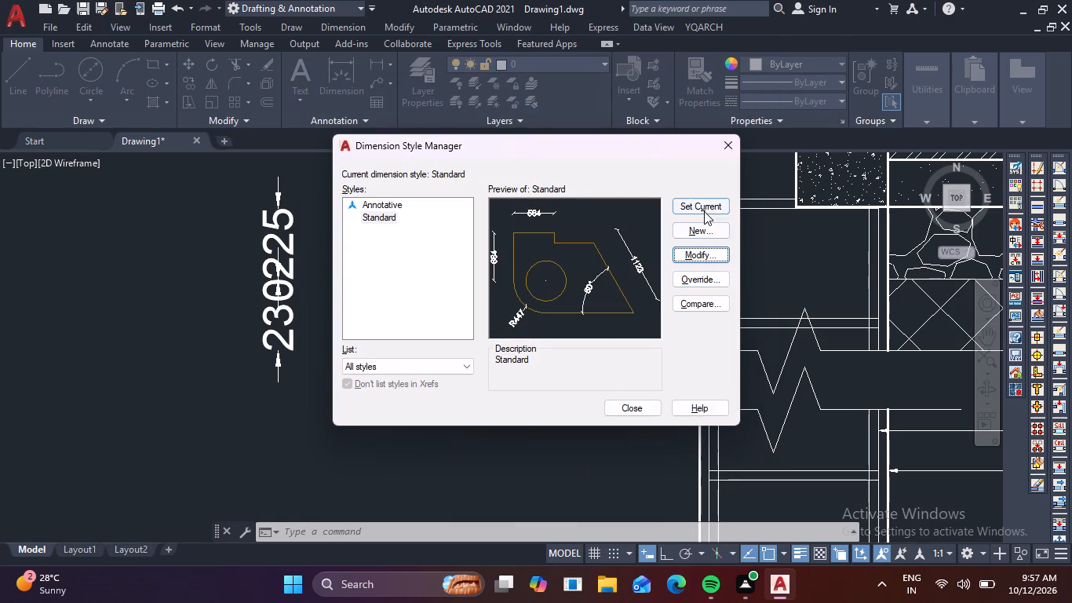
click(704, 207)
click(640, 402)
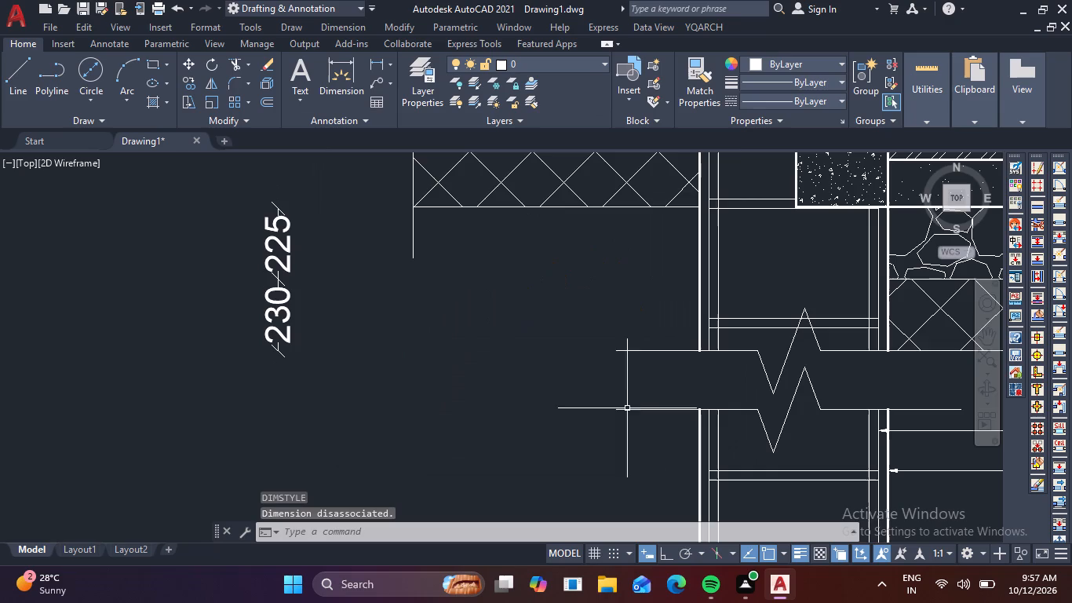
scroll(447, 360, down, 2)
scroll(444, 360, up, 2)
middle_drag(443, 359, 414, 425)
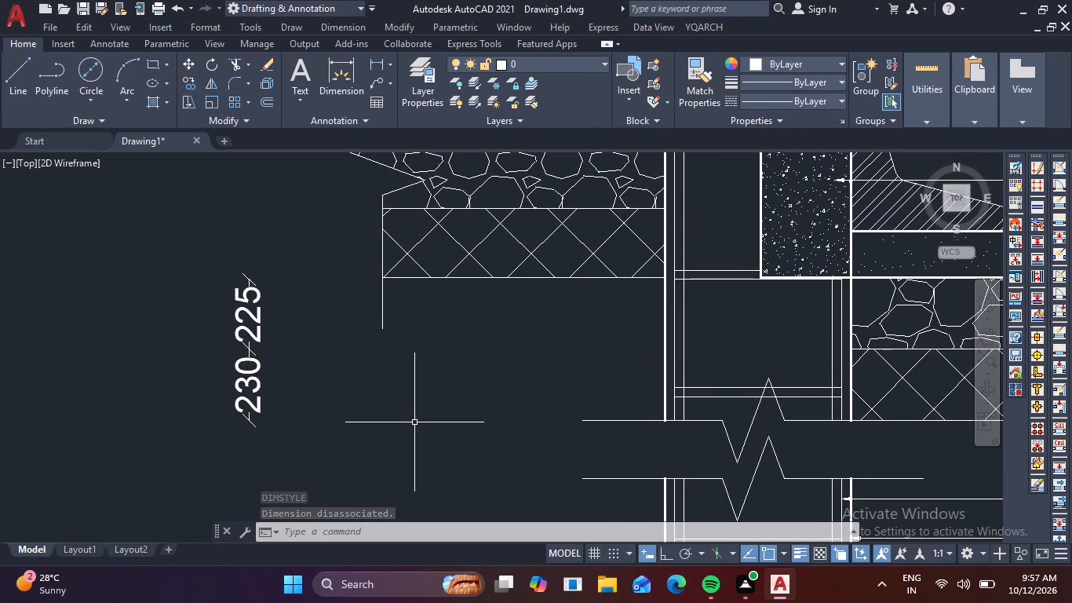
Add a vertical linear dimension from the base of the left-side murum layer to the underside of the PCC bed, in line with the existing dimensions.
key(space)
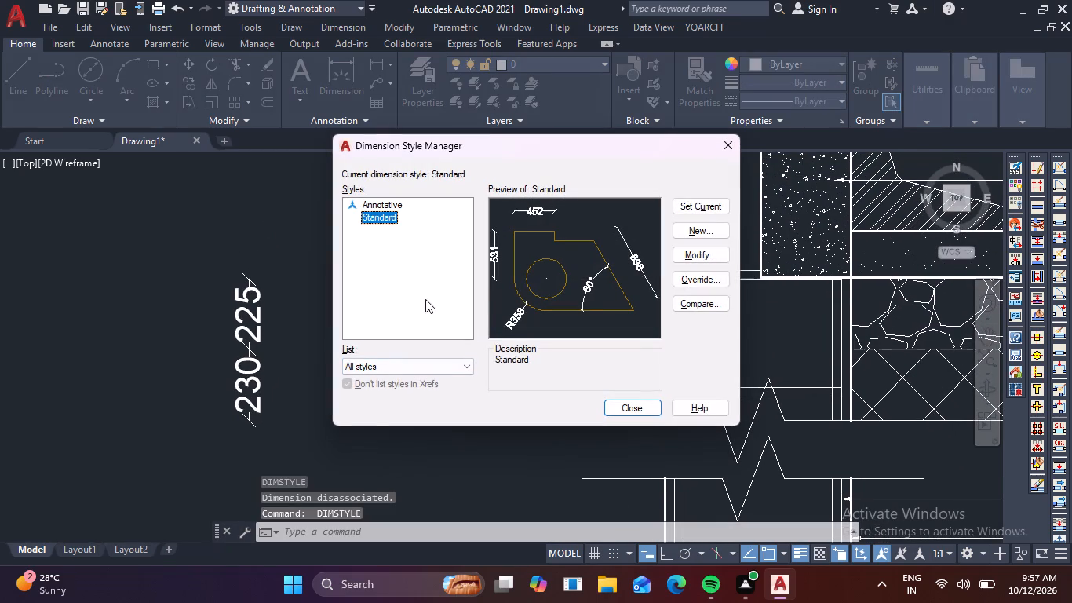
click(731, 144)
text(DLI)
key(space)
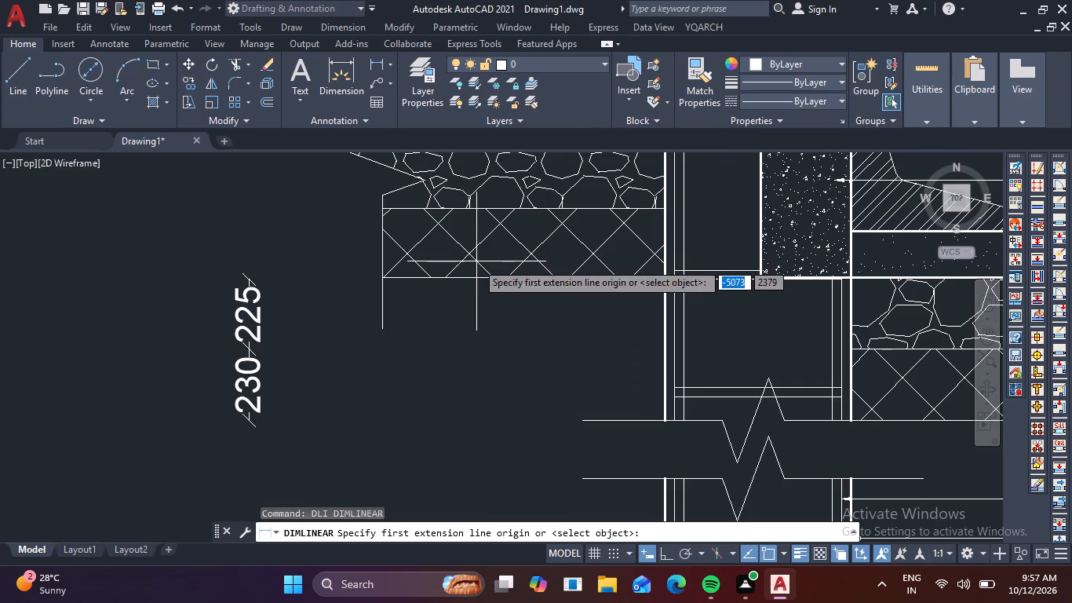
middle_drag(476, 263, 447, 390)
click(352, 404)
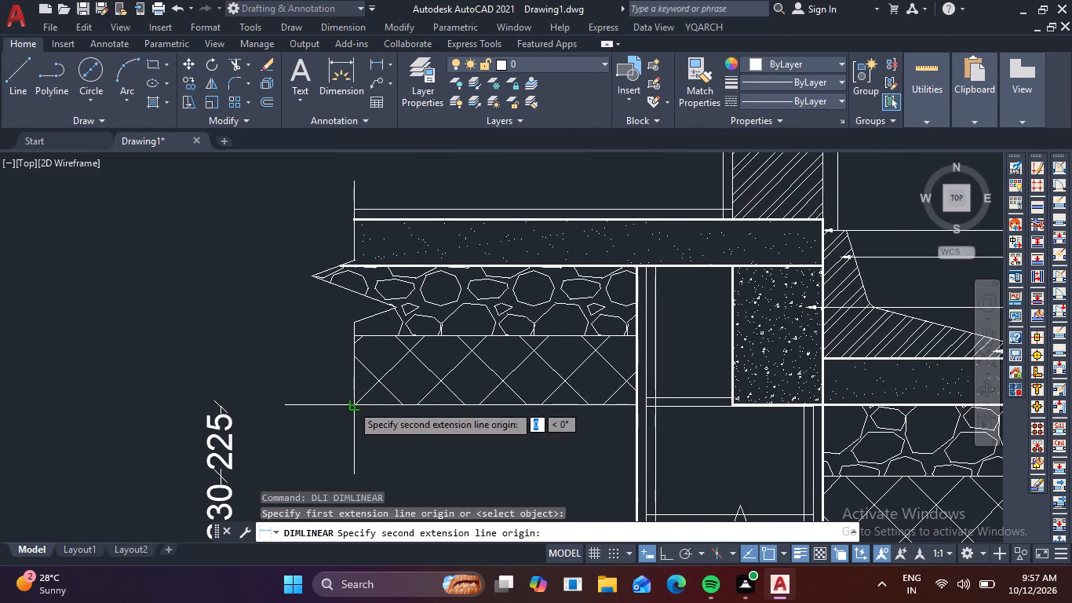
click(358, 265)
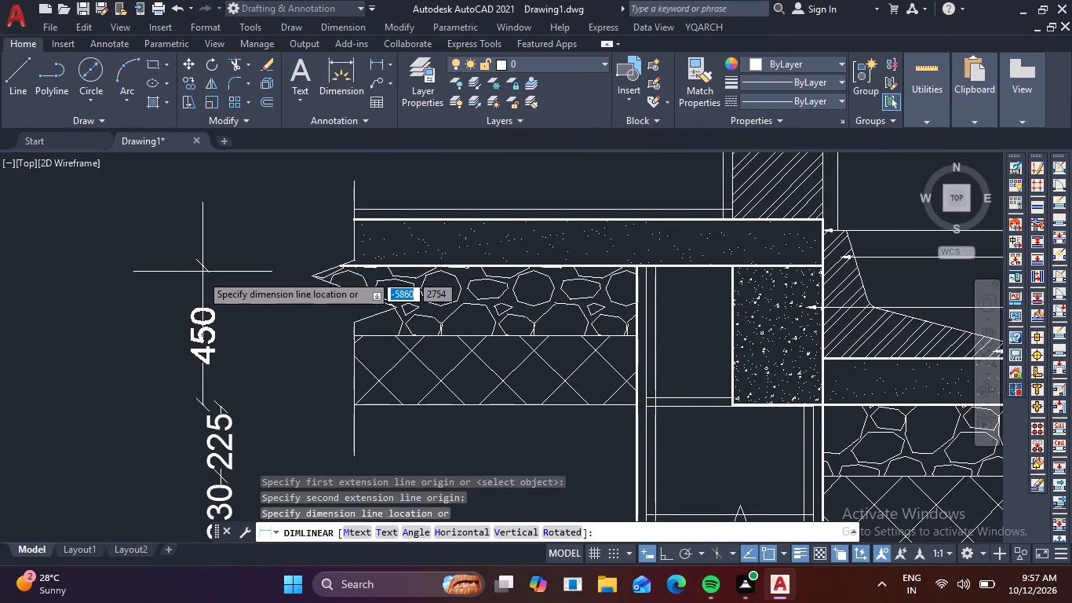
click(223, 407)
Add a vertical linear dimension for the thickness of the left-side PCC bed, continuing the same dimension chain upward.
scroll(356, 417, down, 1)
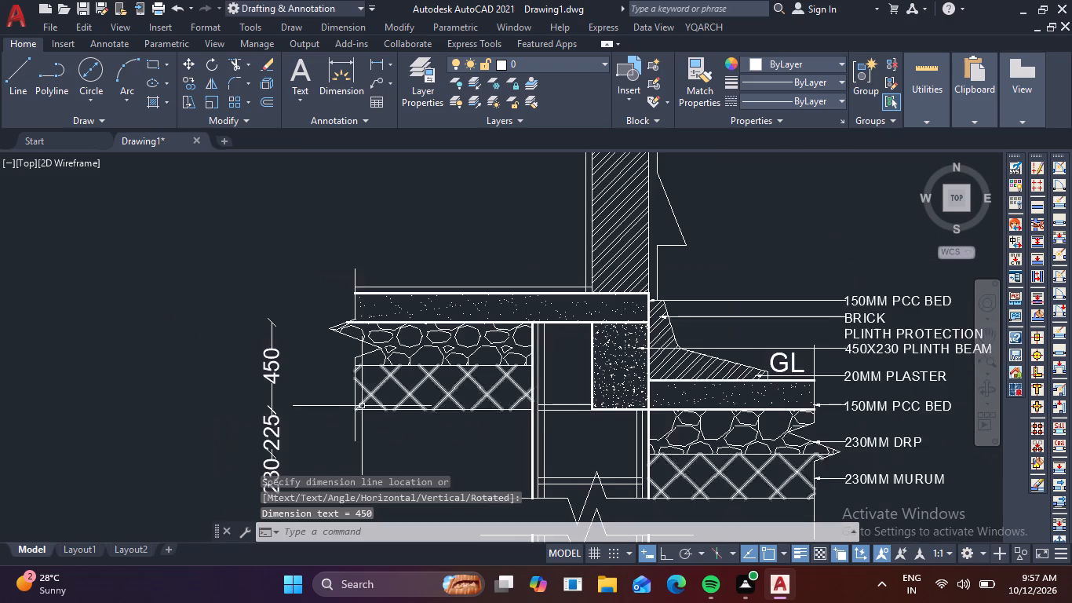
middle_drag(362, 405, 363, 481)
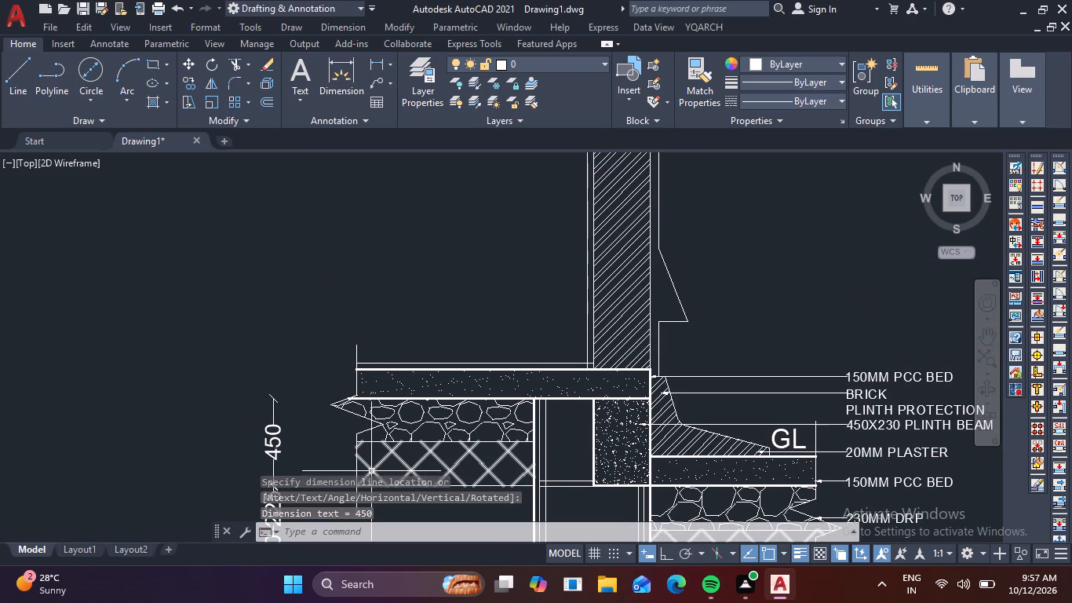
key(space)
scroll(366, 389, up, 2)
click(312, 417)
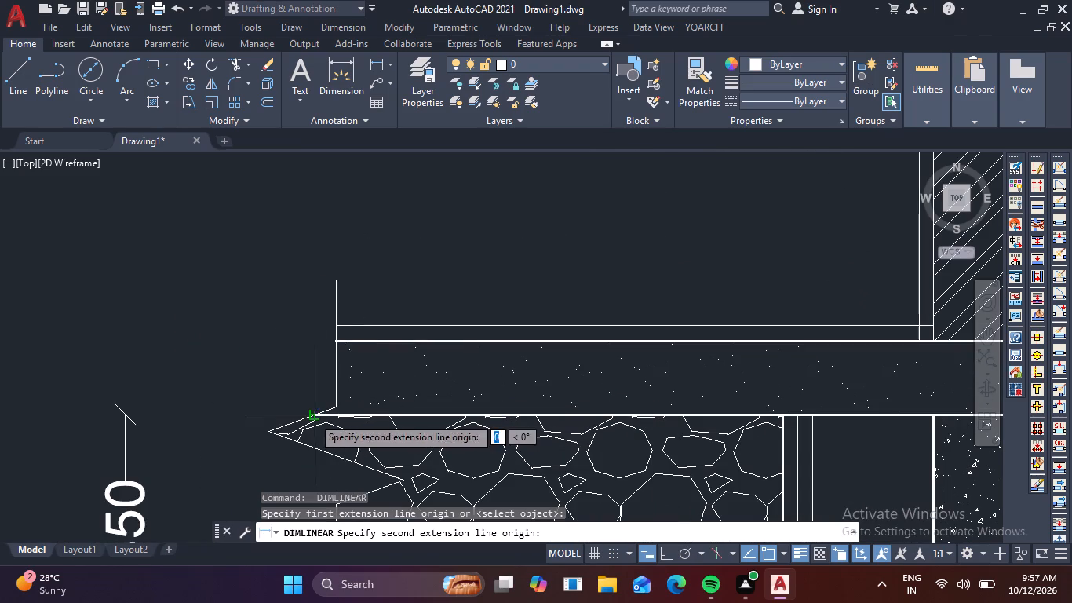
click(337, 339)
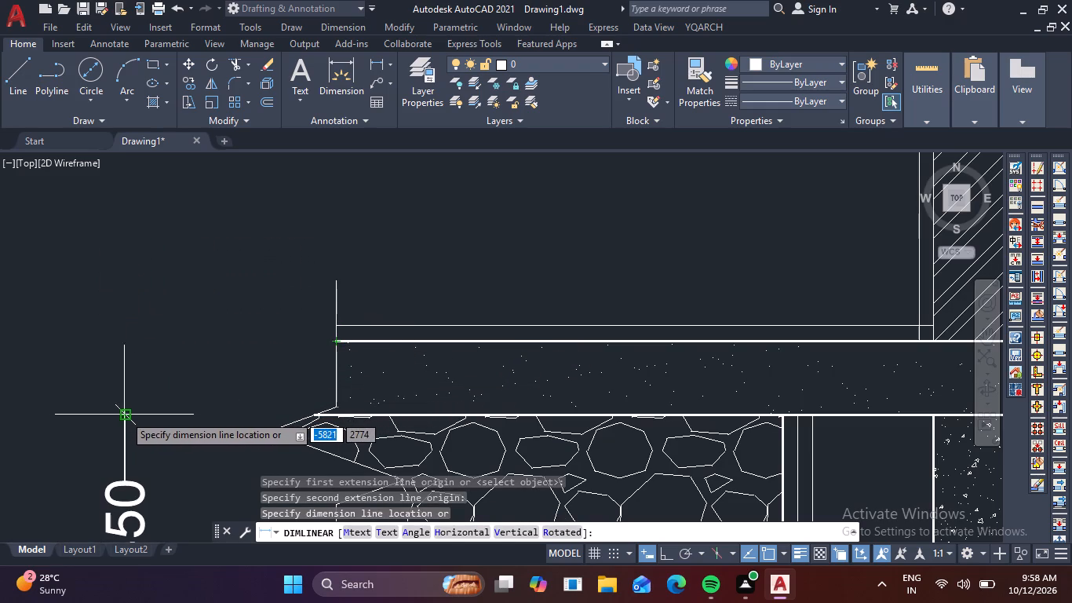
click(124, 415)
Examine the noted layers at ground level right of the wall and the overall layout of the section detail.
scroll(239, 410, down, 2)
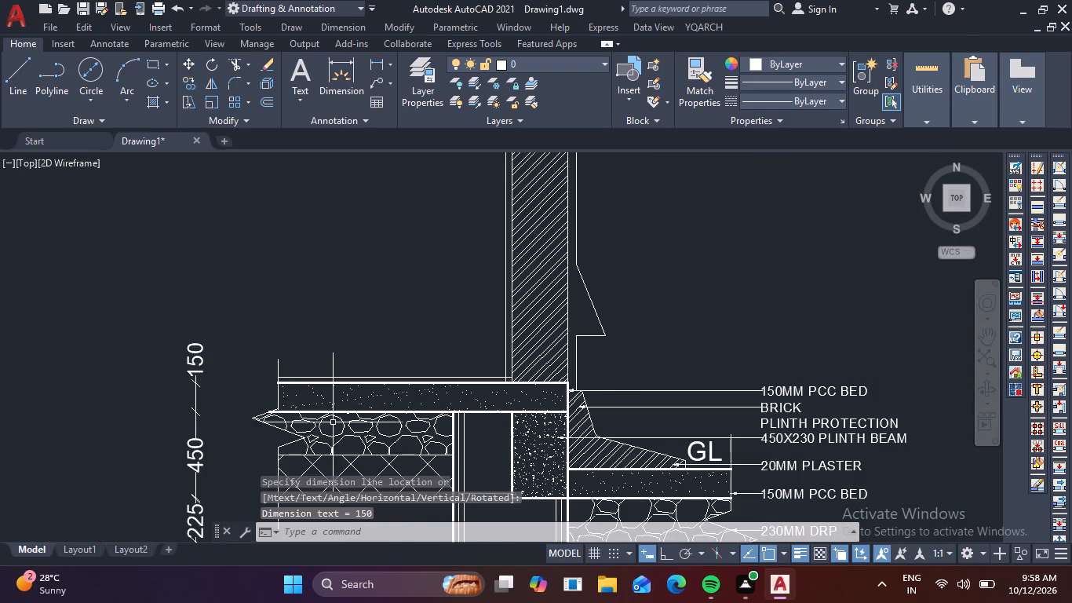
scroll(336, 426, down, 1)
middle_drag(379, 442, 156, 375)
middle_click(175, 356)
middle_click(177, 353)
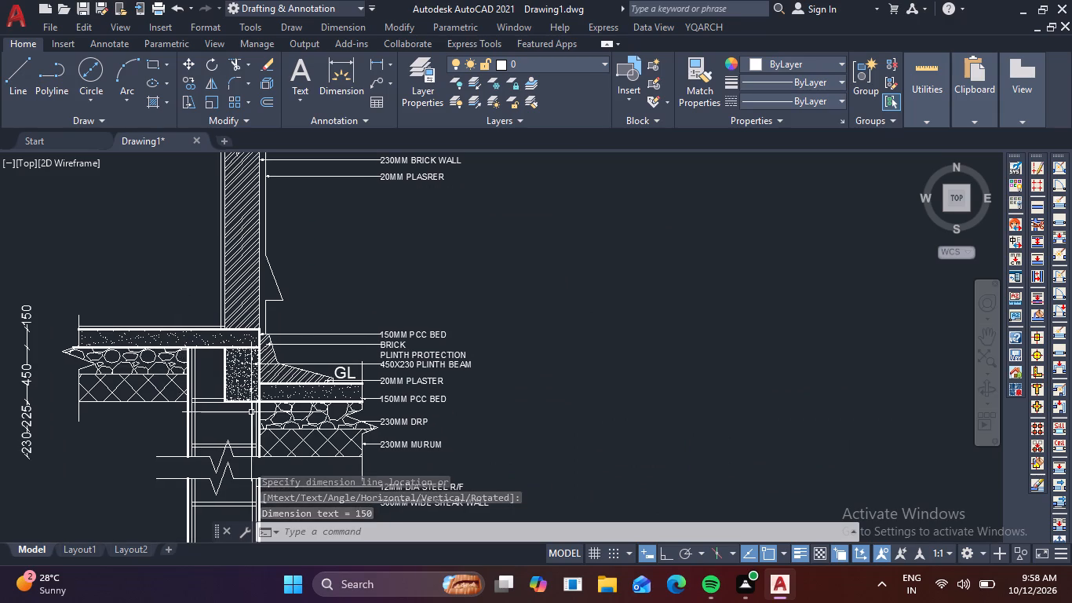
middle_drag(338, 423, 328, 361)
scroll(343, 348, up, 2)
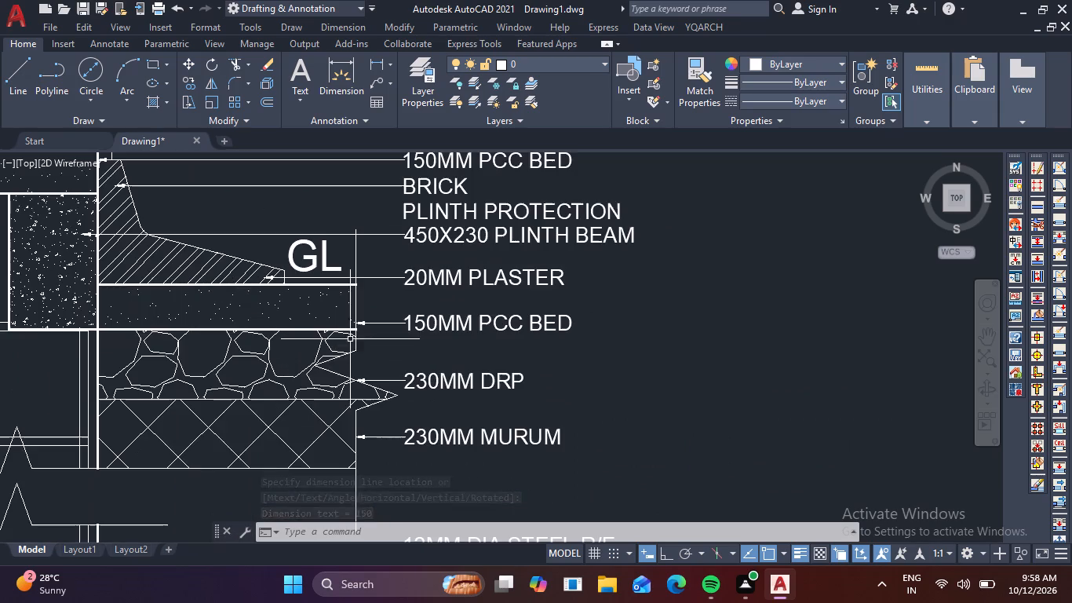
scroll(451, 357, down, 4)
middle_drag(526, 372, 490, 330)
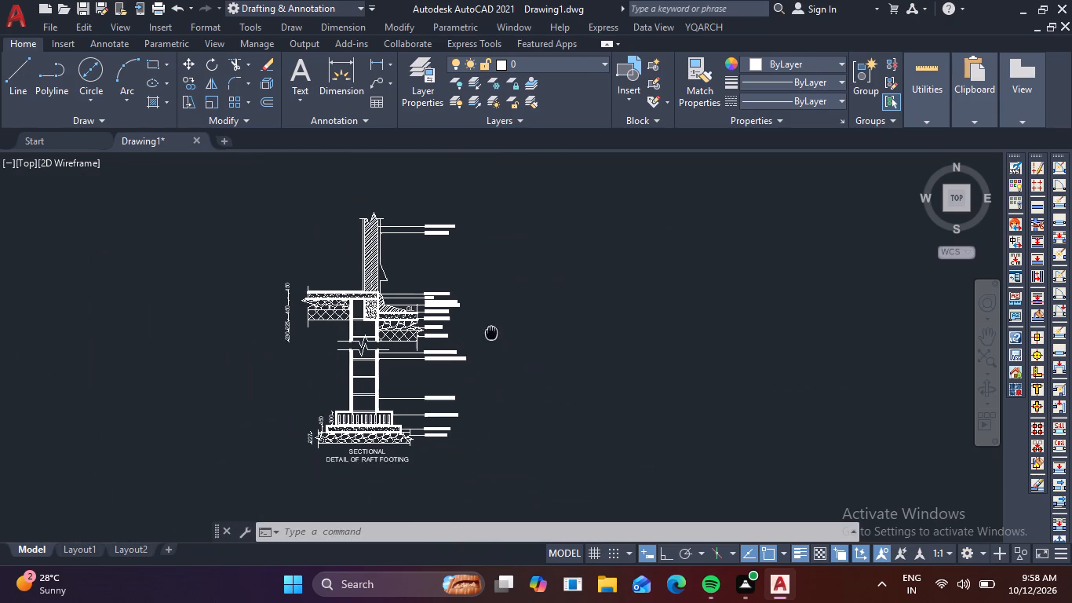
middle_drag(490, 330, 466, 286)
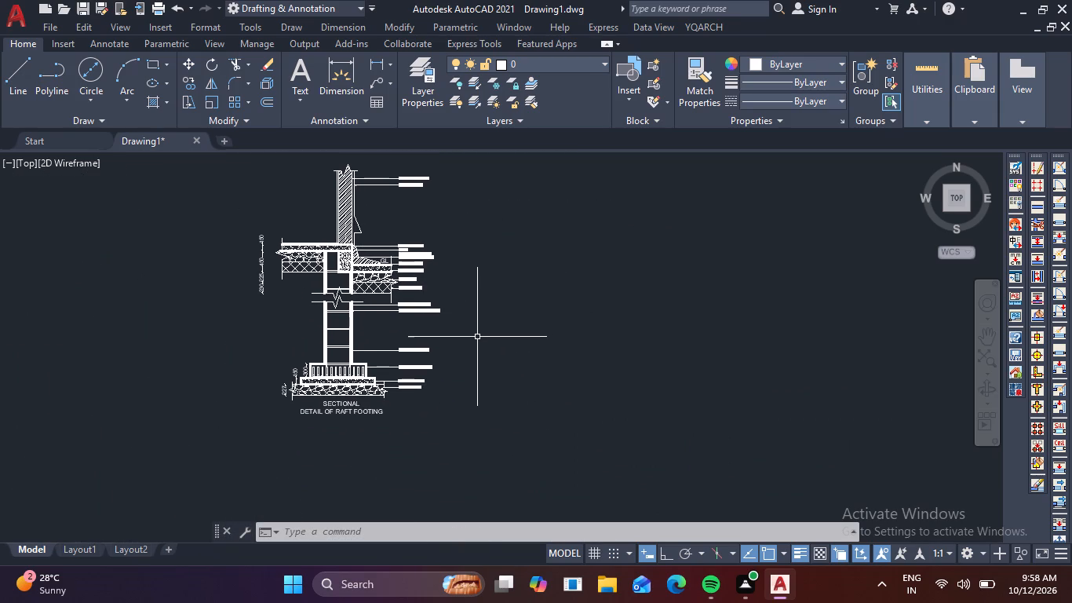
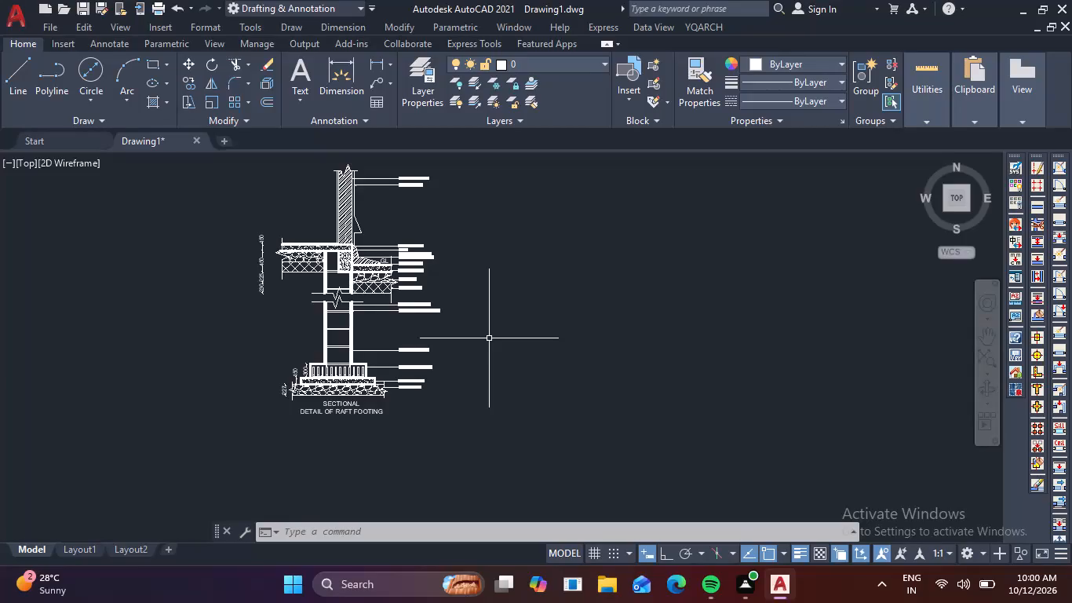
Draw a 2000 mm horizontal line in the empty space right of the raft footing detail, with Ortho on.
key(Escape)
text(L)
key(space)
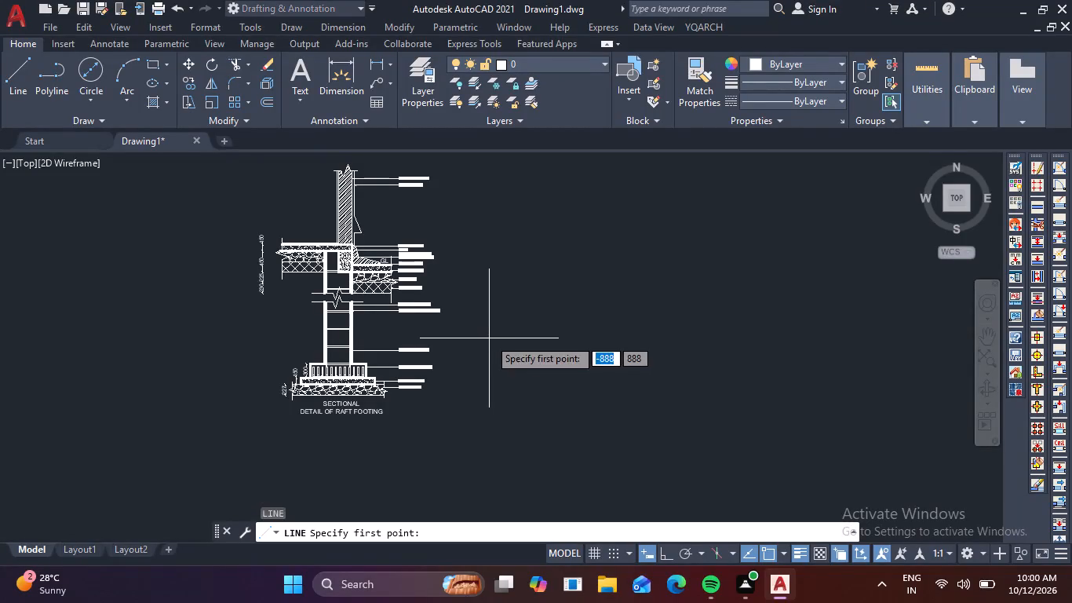
scroll(379, 405, up, 1)
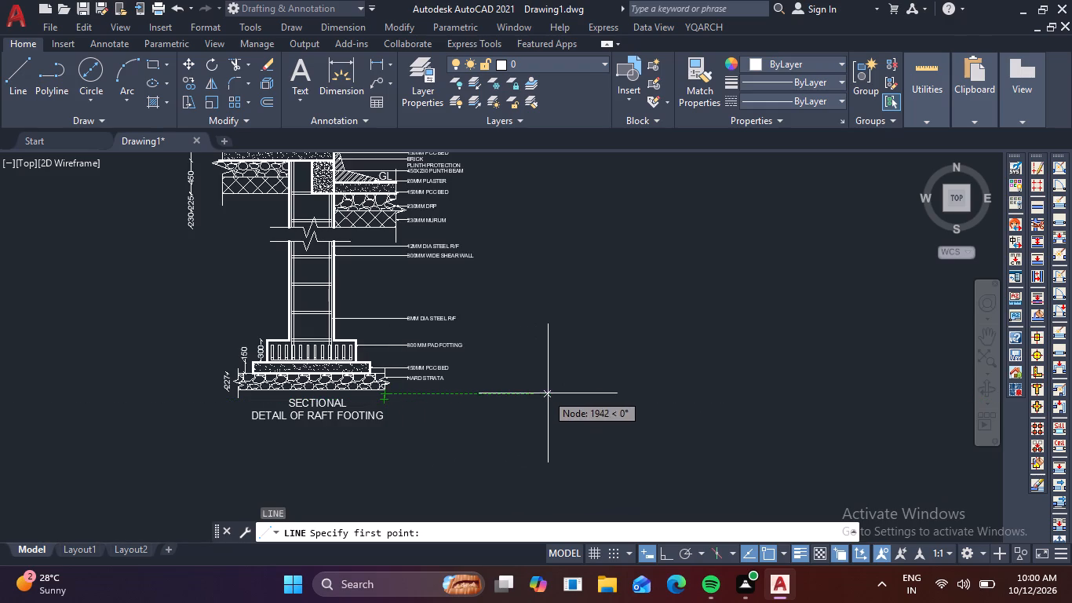
click(659, 397)
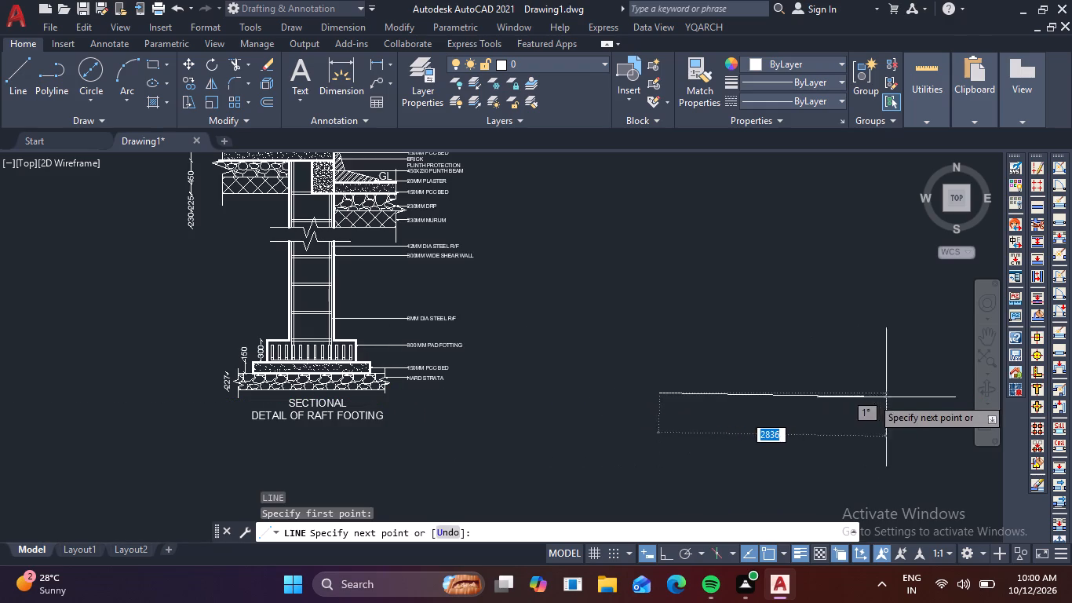
key(F8)
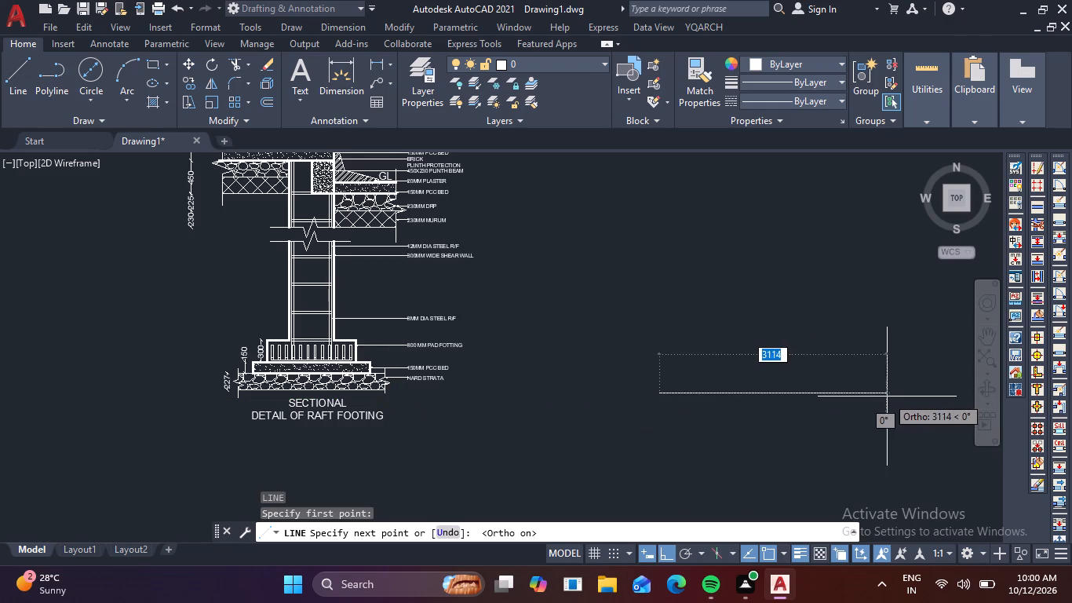
middle_drag(883, 397, 721, 426)
text(2000)
key(Return)
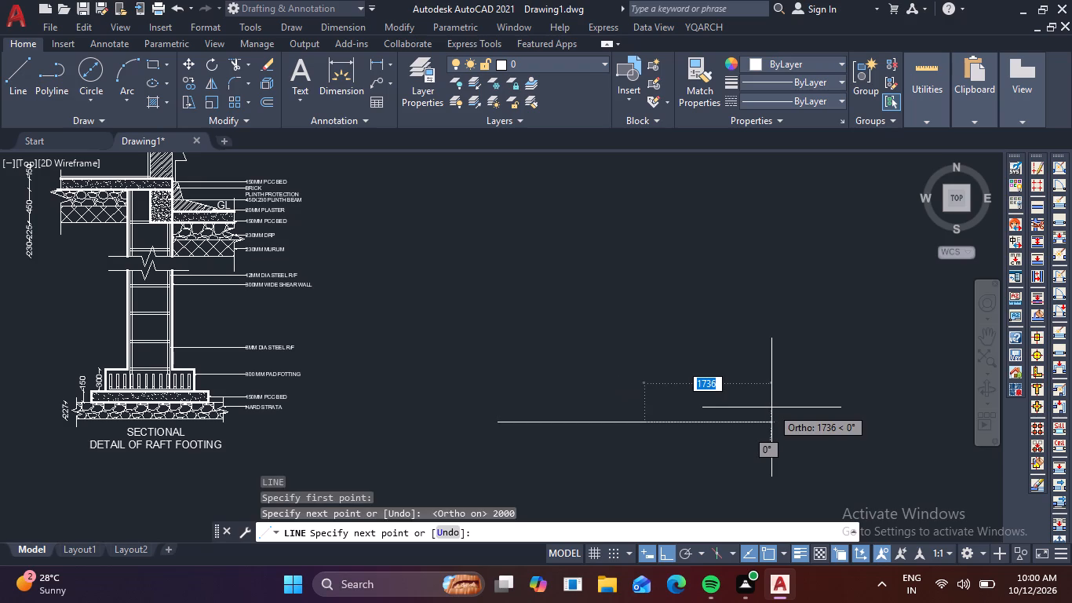
key(Escape)
key(Escape)
key(Escape)
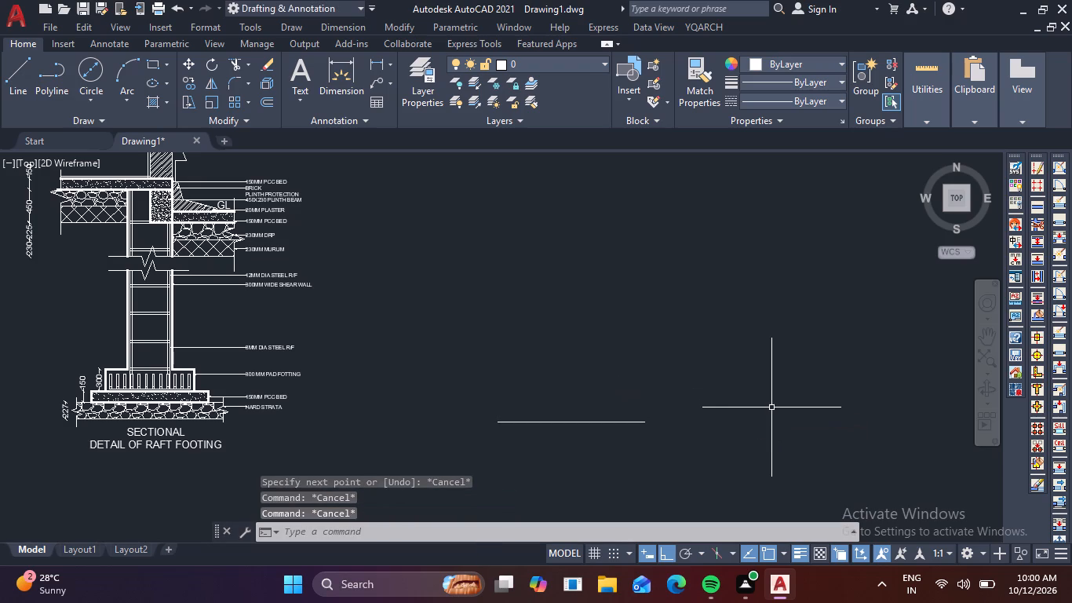
Offset the new 2000 mm base line upward by 230 mm.
key(o)
key(Return)
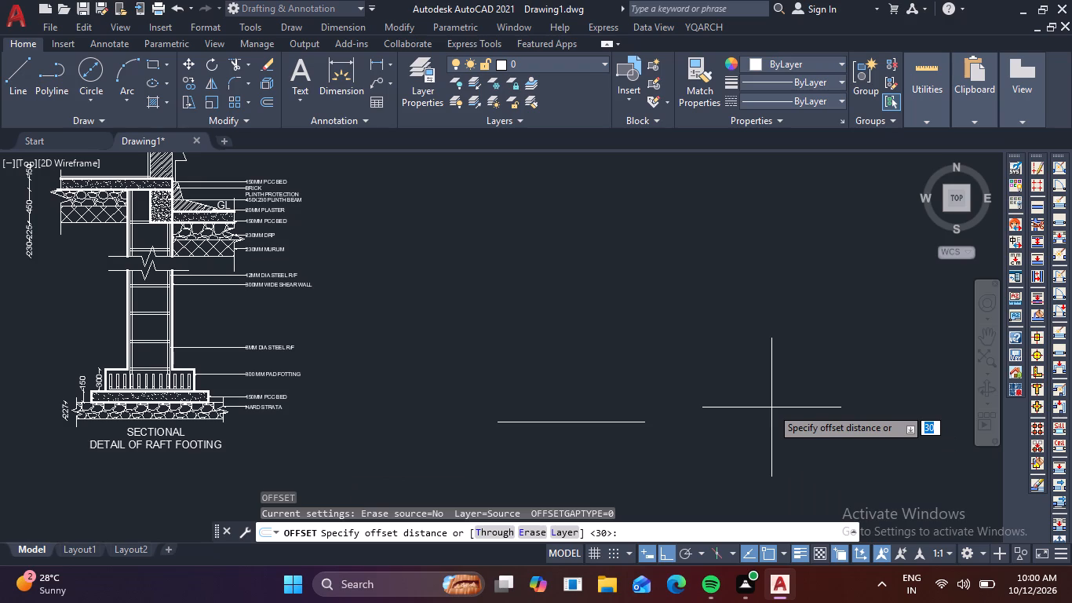
text(230)
key(Return)
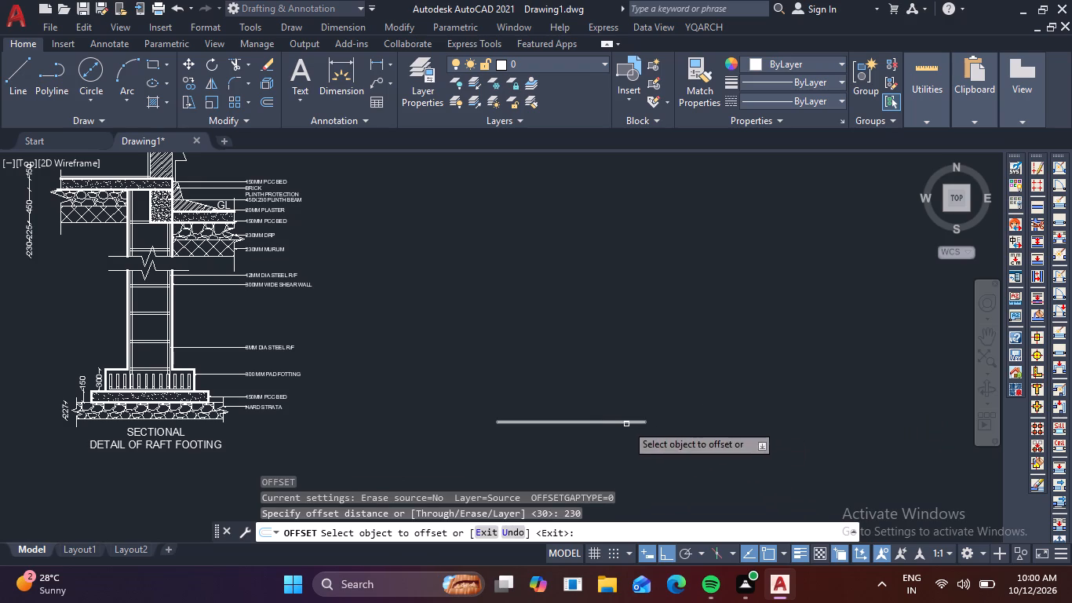
click(626, 424)
click(633, 391)
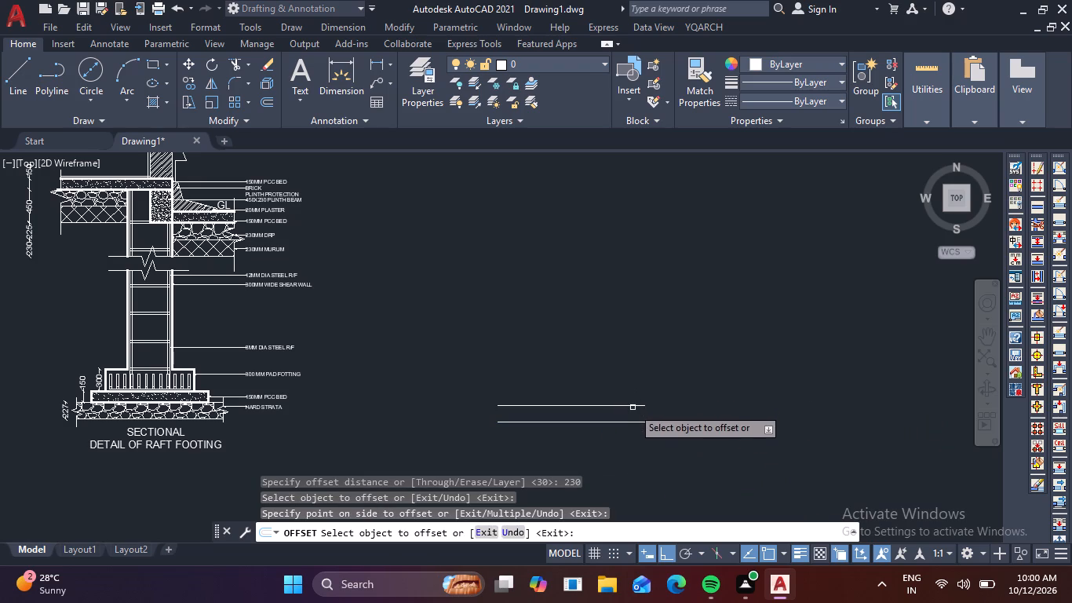
Offset the upper line upward by 150 mm twice in succession to form two more layer lines.
click(633, 407)
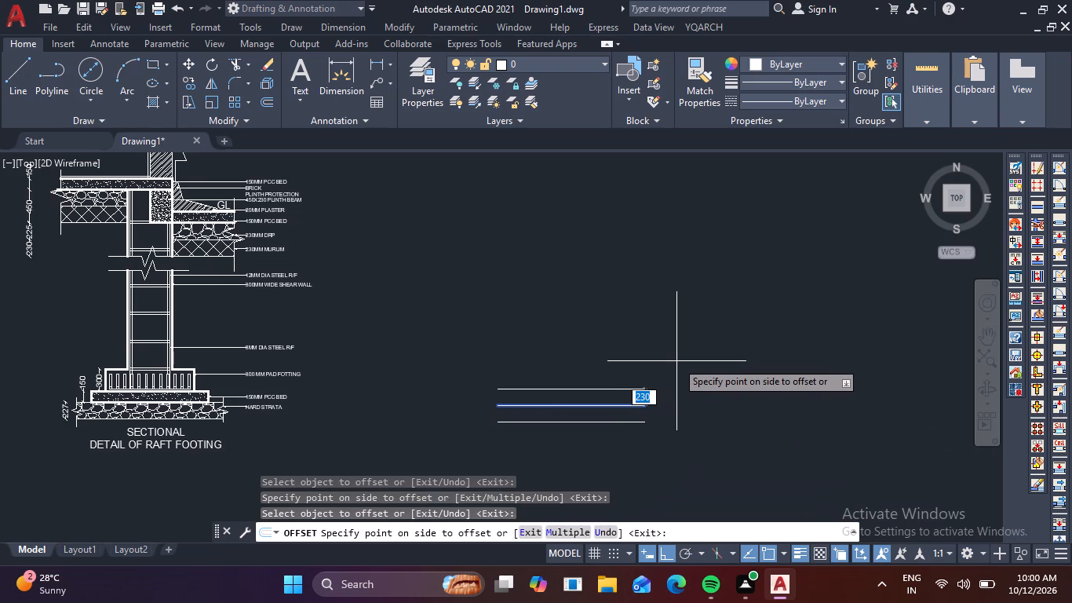
text(150)
key(Return)
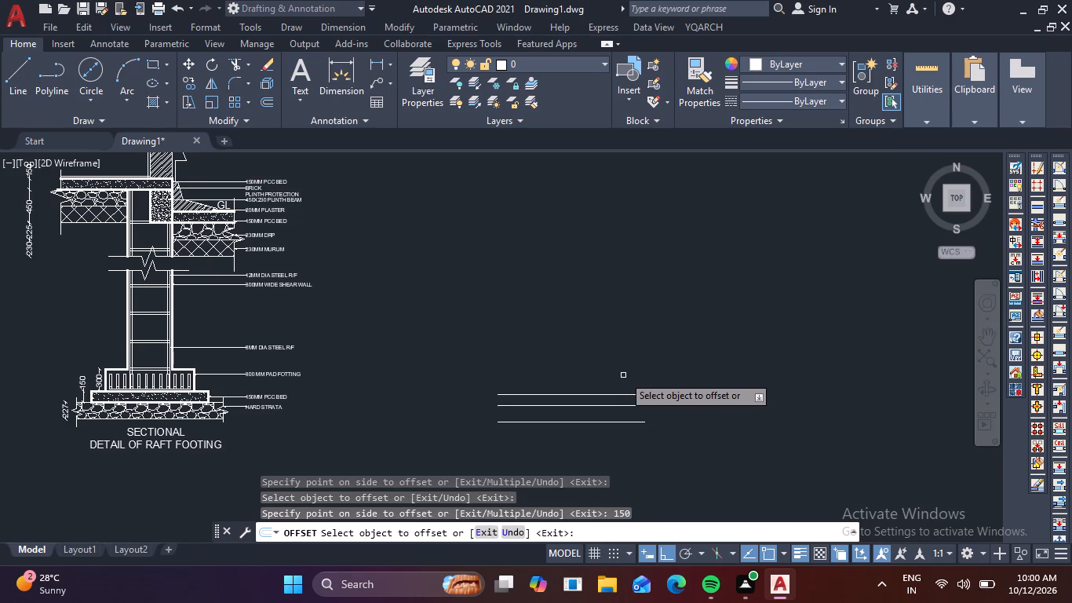
click(615, 394)
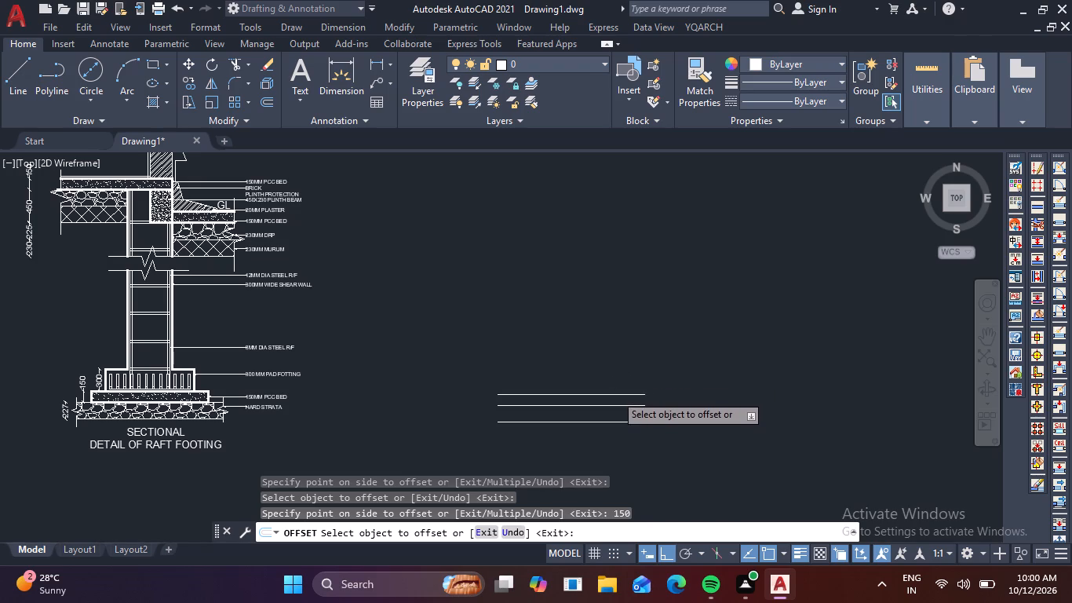
key(1)
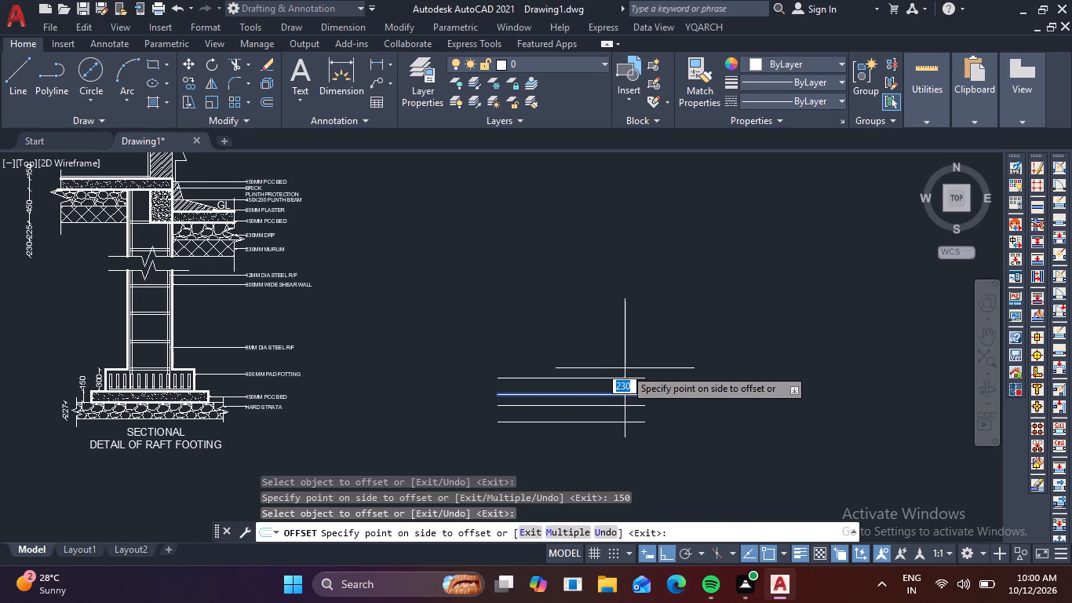
key(5)
key(0)
key(Return)
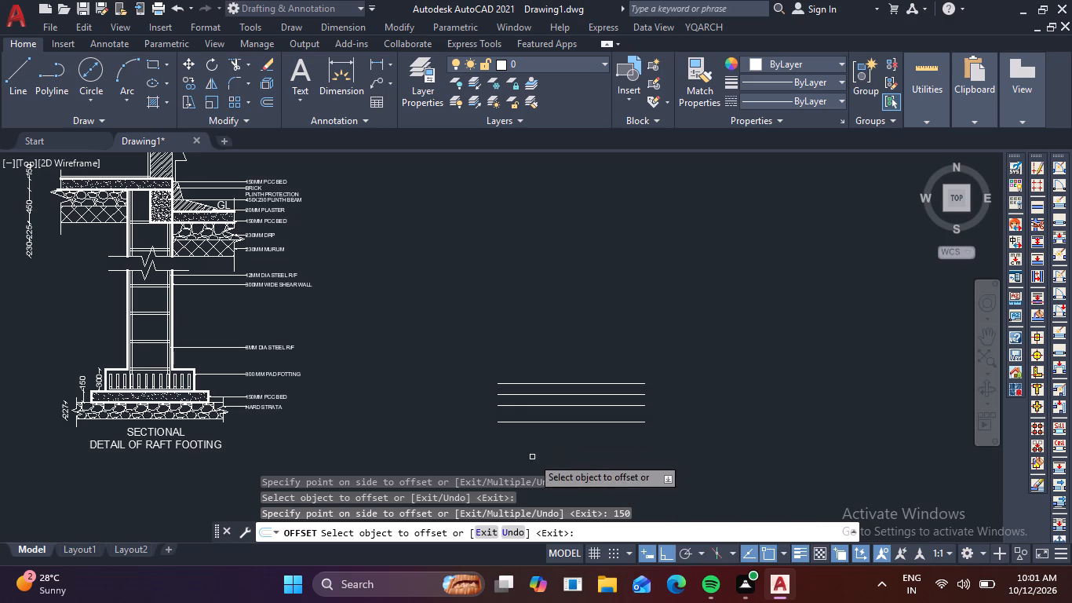
key(Escape)
Copy the wall's lower break line from the midpoint of the hard strata's bottom edge to above the middle of the new lines.
scroll(142, 269, up, 3)
click(165, 294)
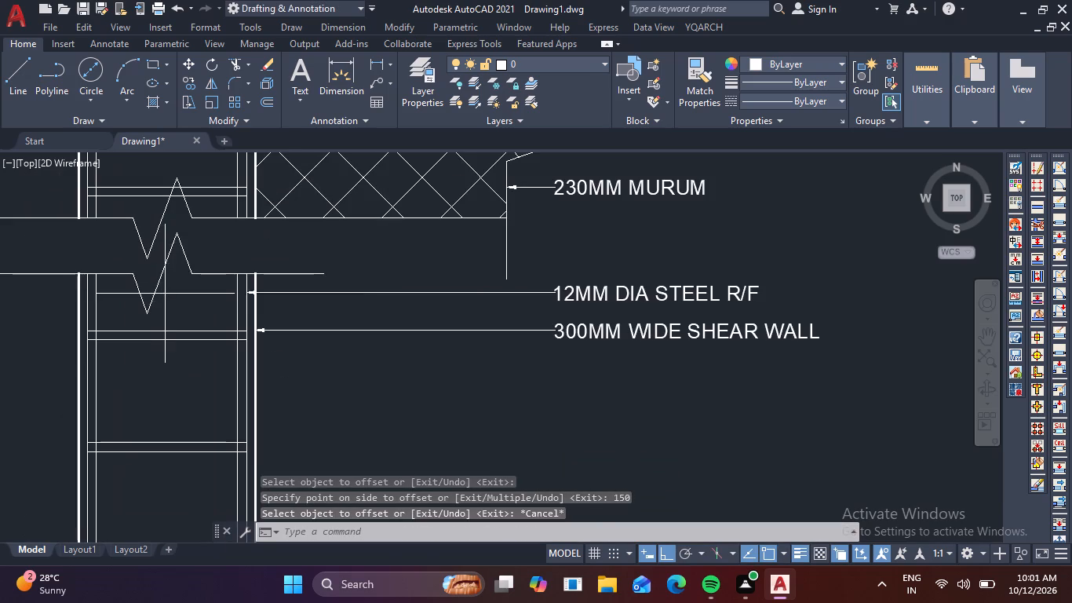
click(142, 278)
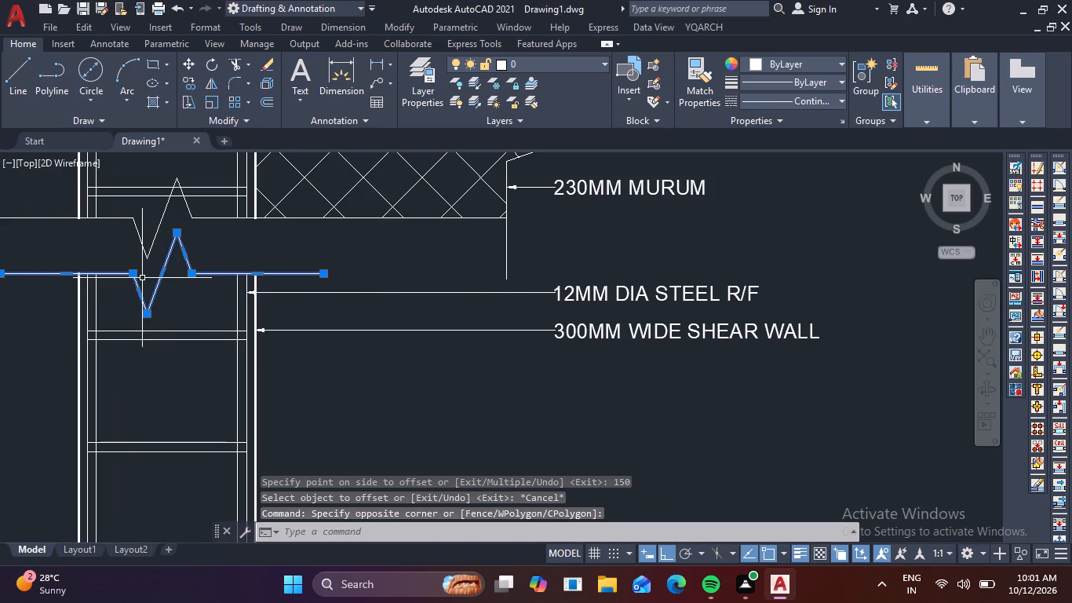
key(c)
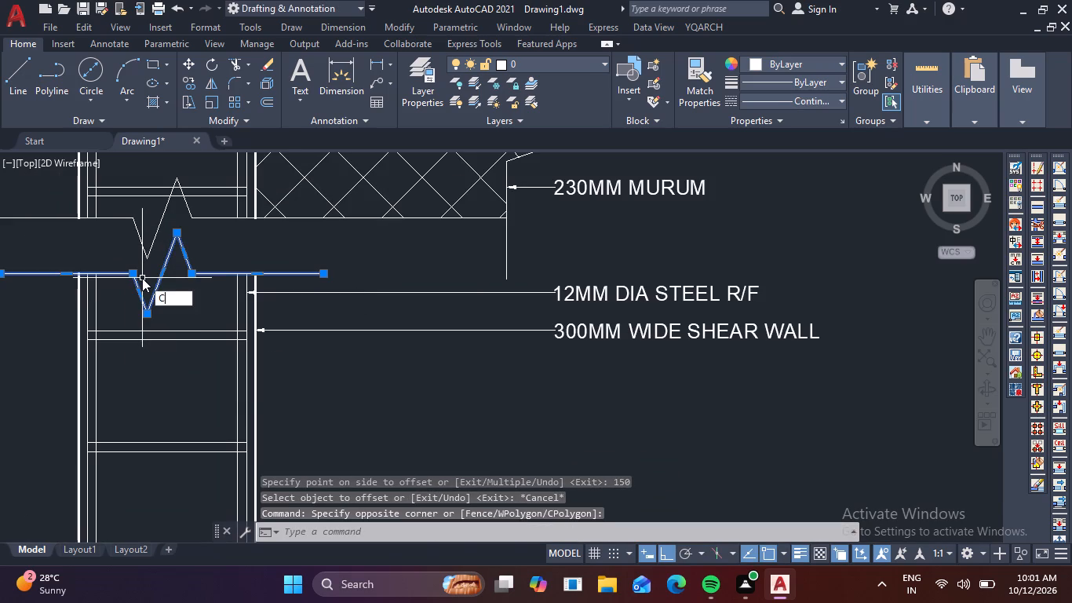
text(O)
key(space)
scroll(147, 299, down, 1)
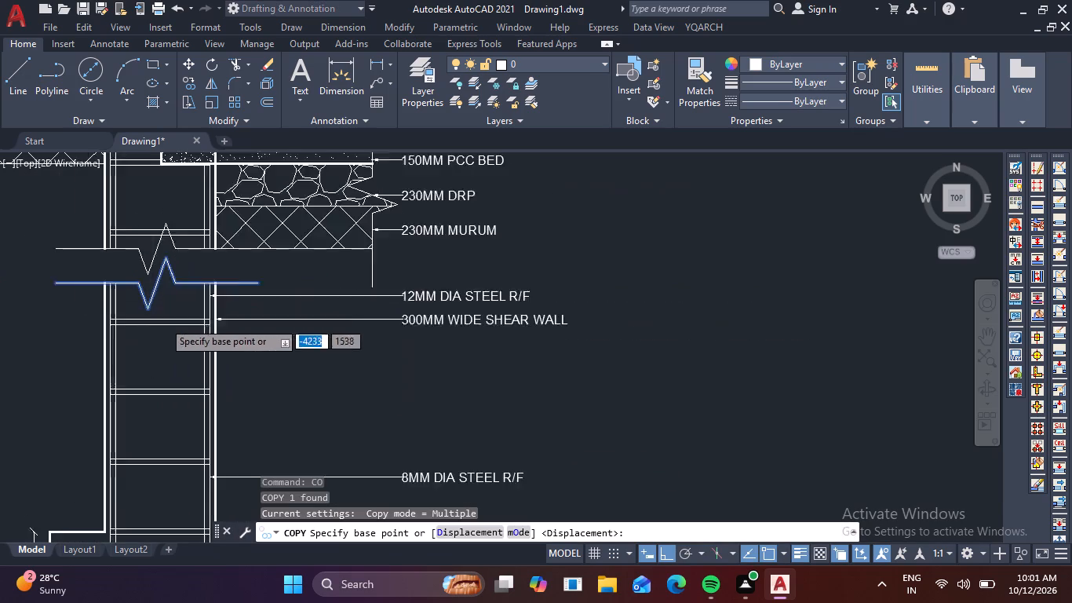
scroll(165, 323, down, 1)
middle_drag(169, 443, 217, 336)
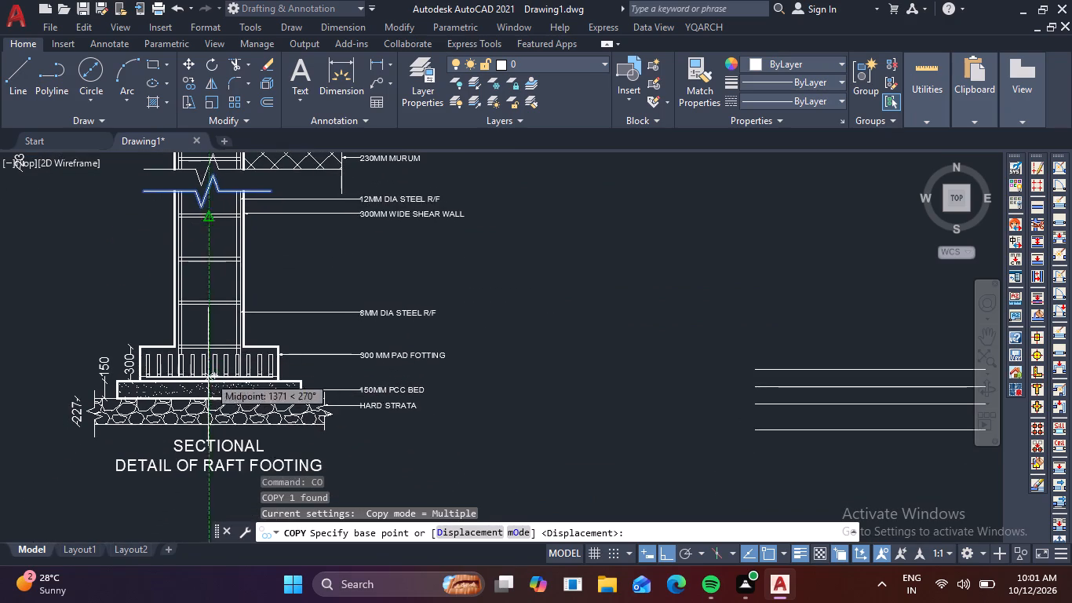
scroll(207, 378, up, 2)
scroll(208, 422, down, 2)
scroll(204, 449, up, 2)
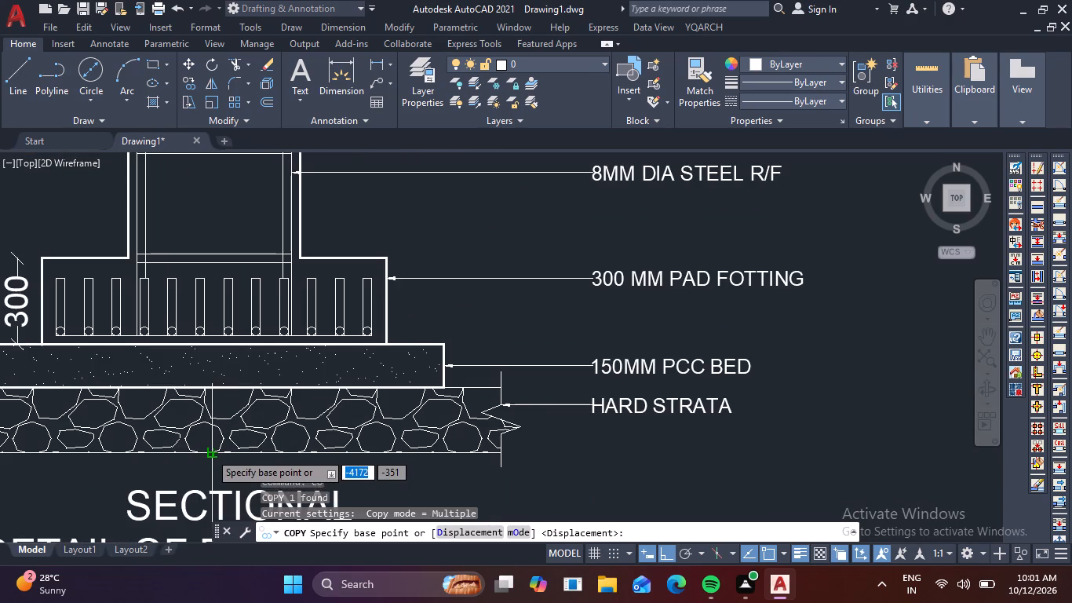
click(215, 454)
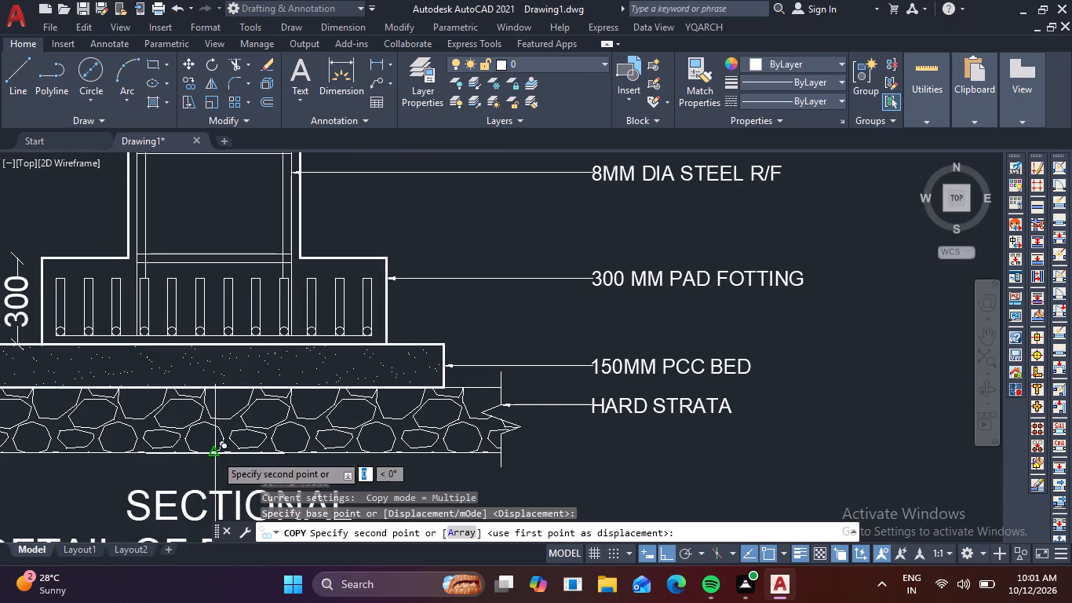
scroll(310, 438, down, 3)
scroll(687, 454, up, 3)
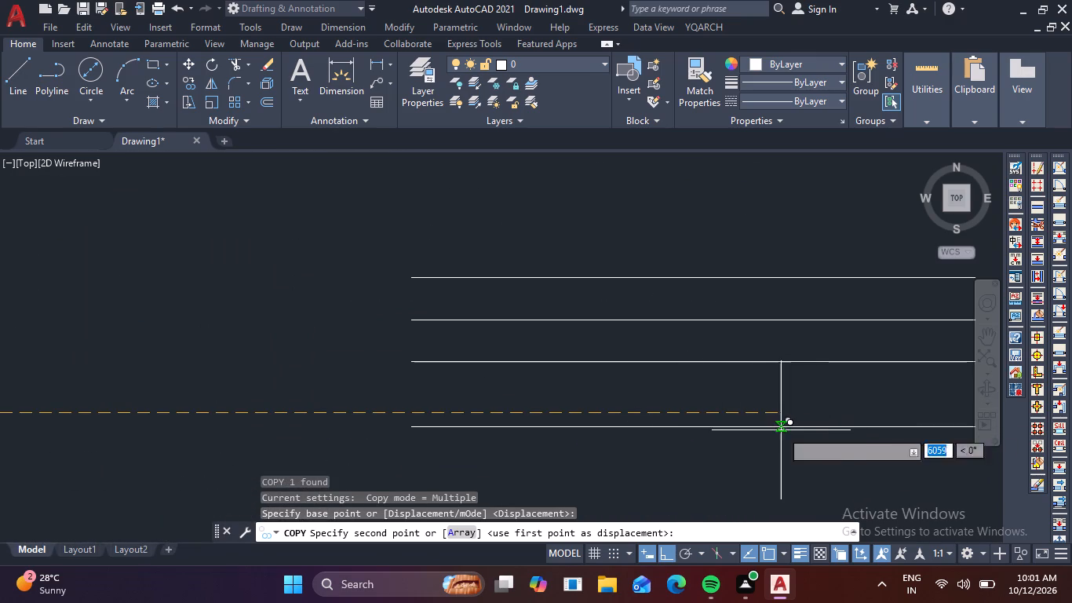
click(691, 414)
scroll(657, 441, down, 1)
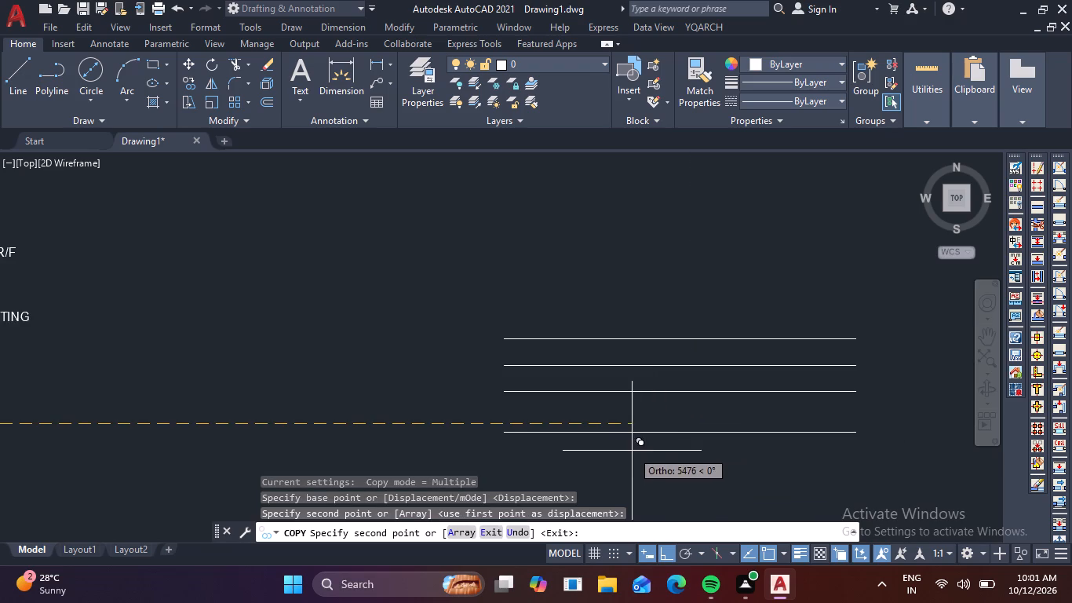
scroll(596, 443, down, 2)
key(Escape)
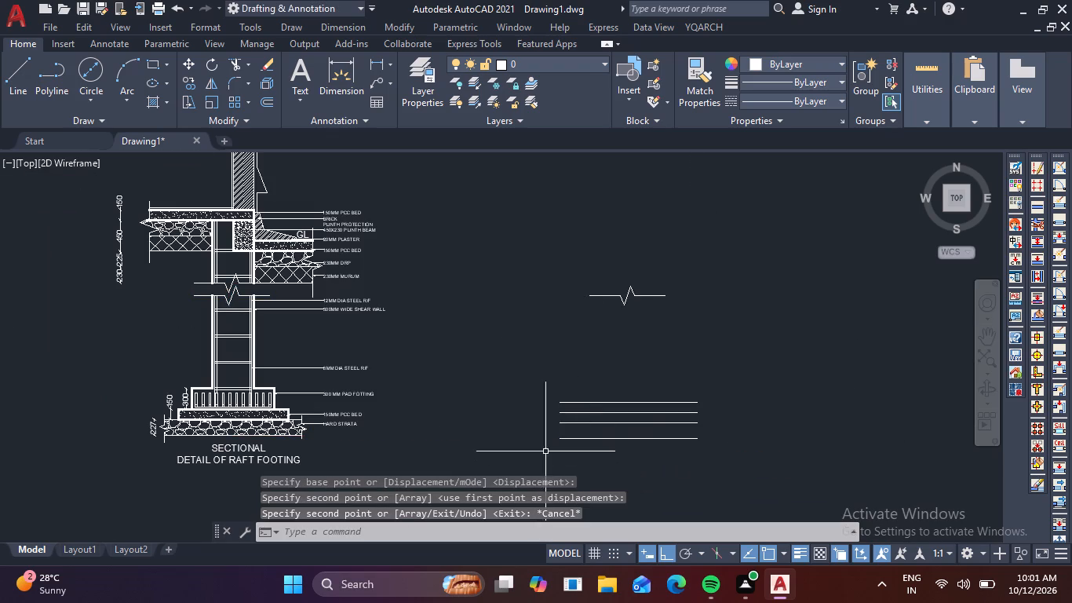
Copy the shear wall lines and reinforcement below the break from the hard strata's bottom midpoint to the middle of the new base line.
scroll(644, 353, up, 1)
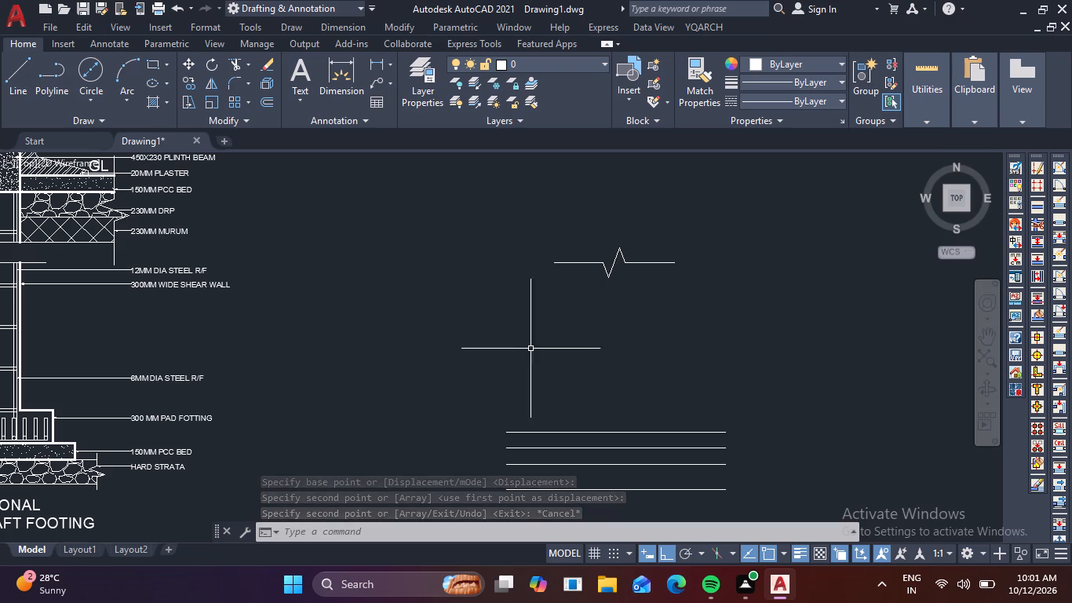
scroll(490, 349, down, 2)
scroll(377, 345, up, 2)
middle_drag(308, 346, 364, 359)
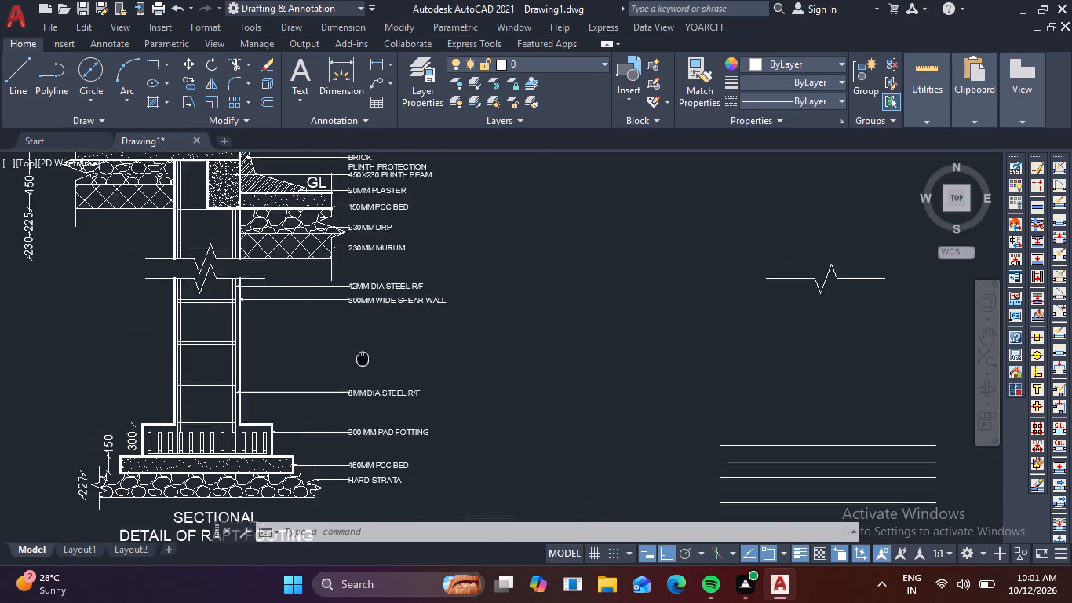
middle_drag(364, 359, 495, 367)
click(403, 367)
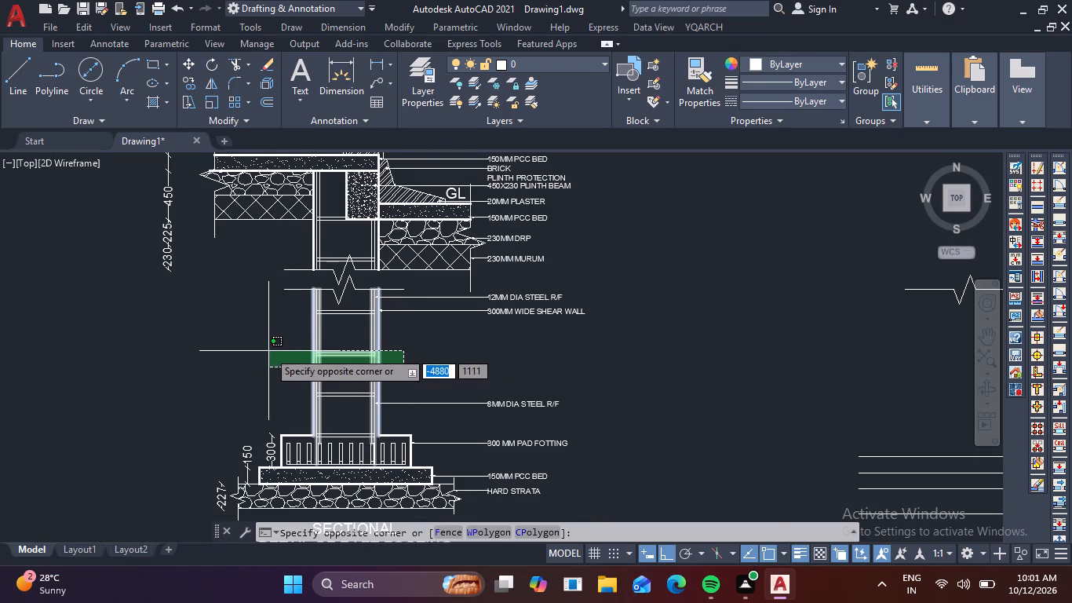
click(268, 351)
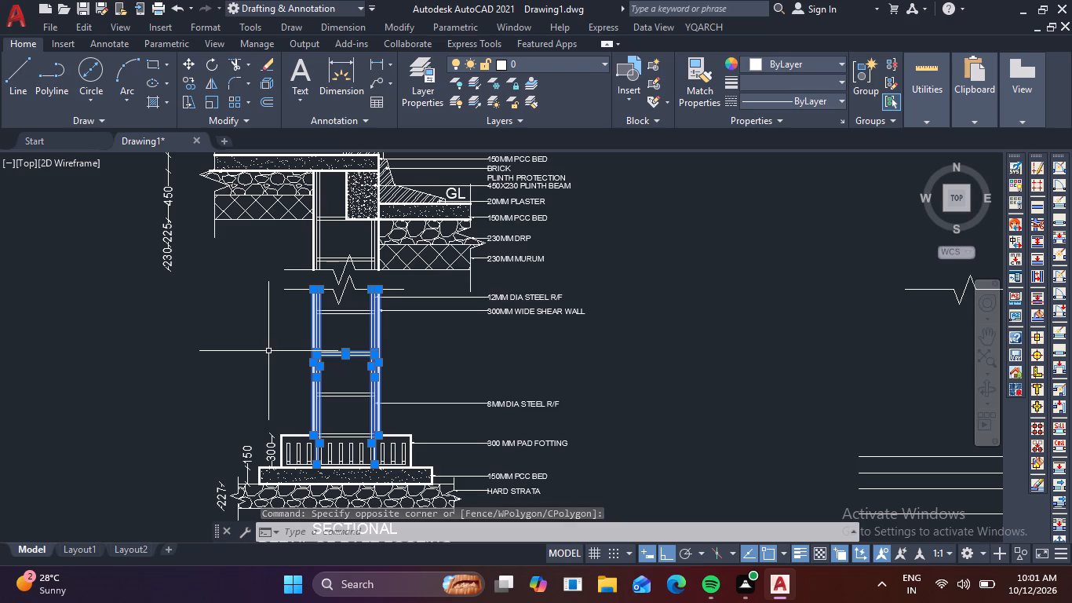
click(363, 415)
click(348, 298)
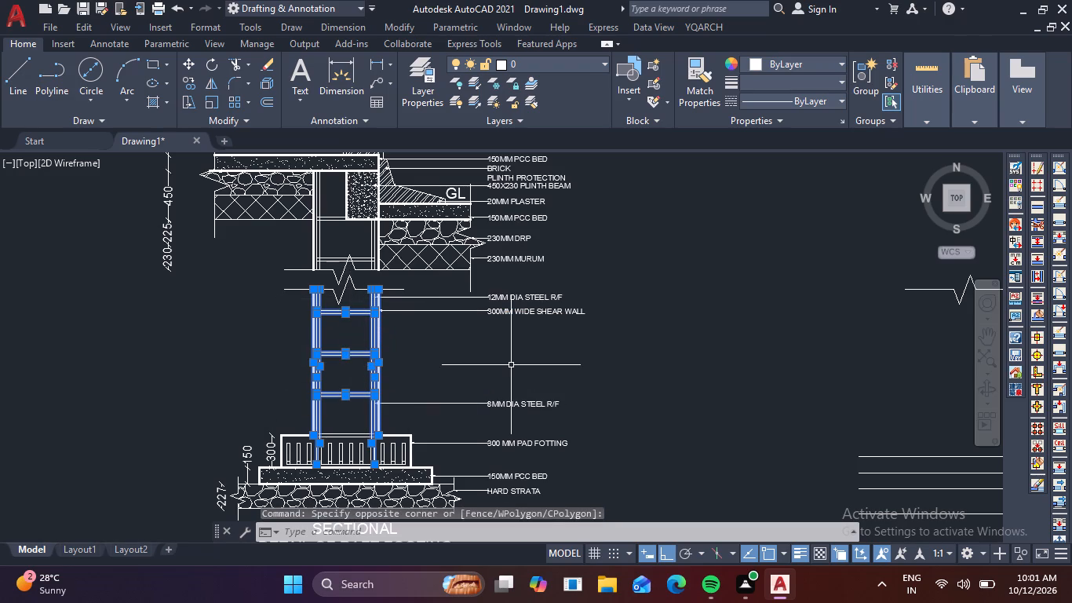
text(CO)
key(space)
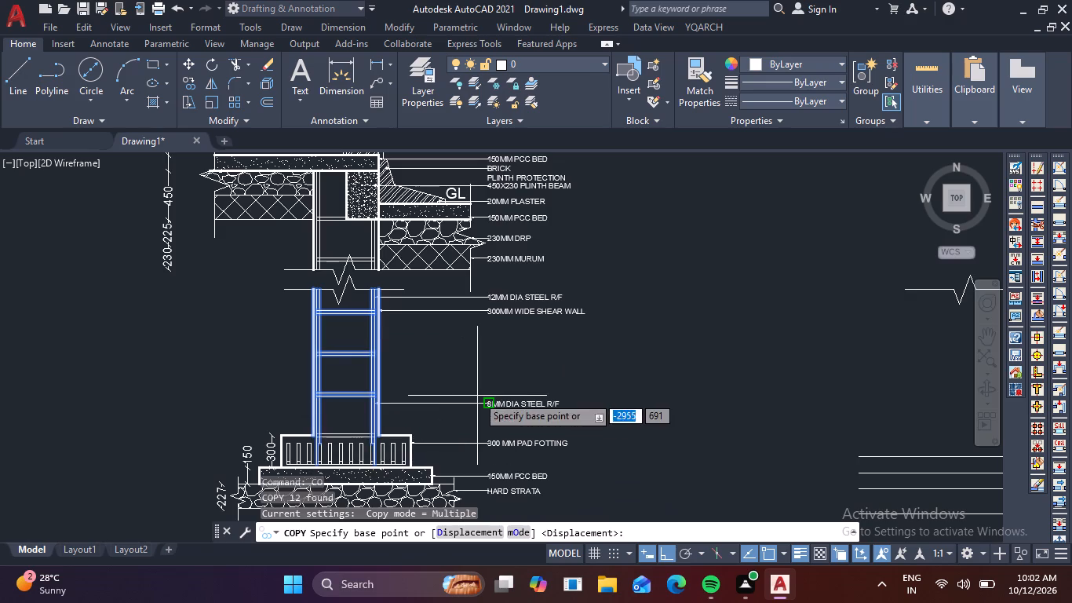
middle_drag(477, 396, 485, 282)
scroll(306, 401, up, 4)
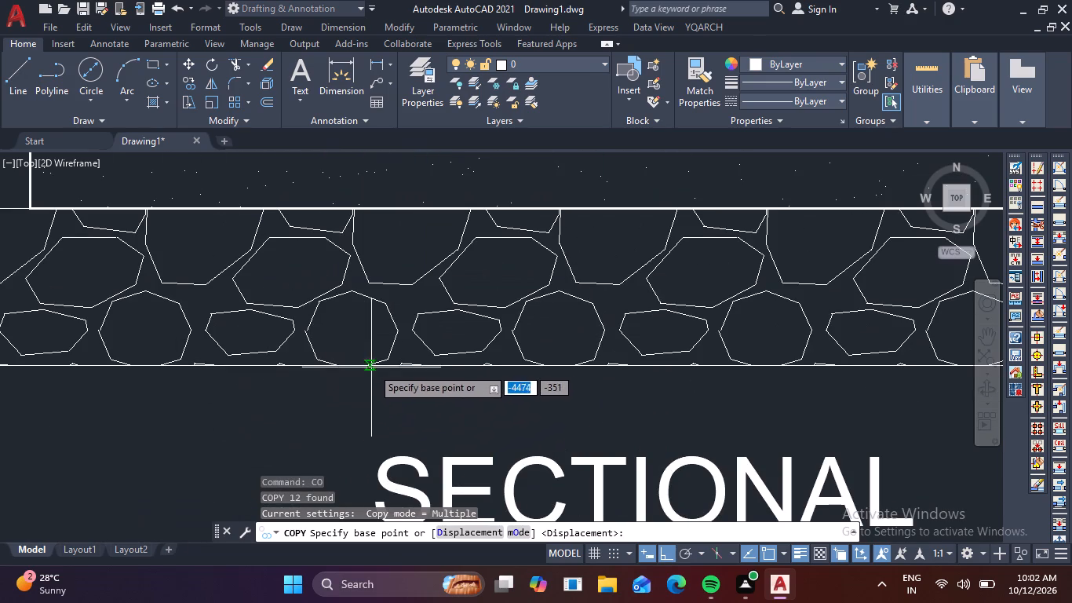
scroll(471, 371, down, 3)
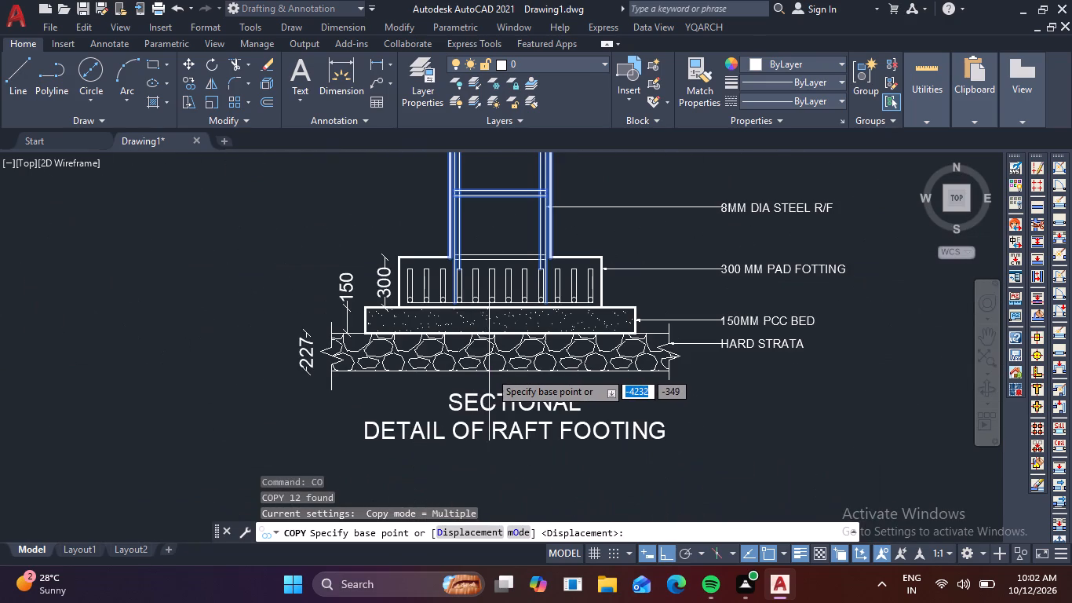
click(502, 372)
scroll(747, 389, down, 1)
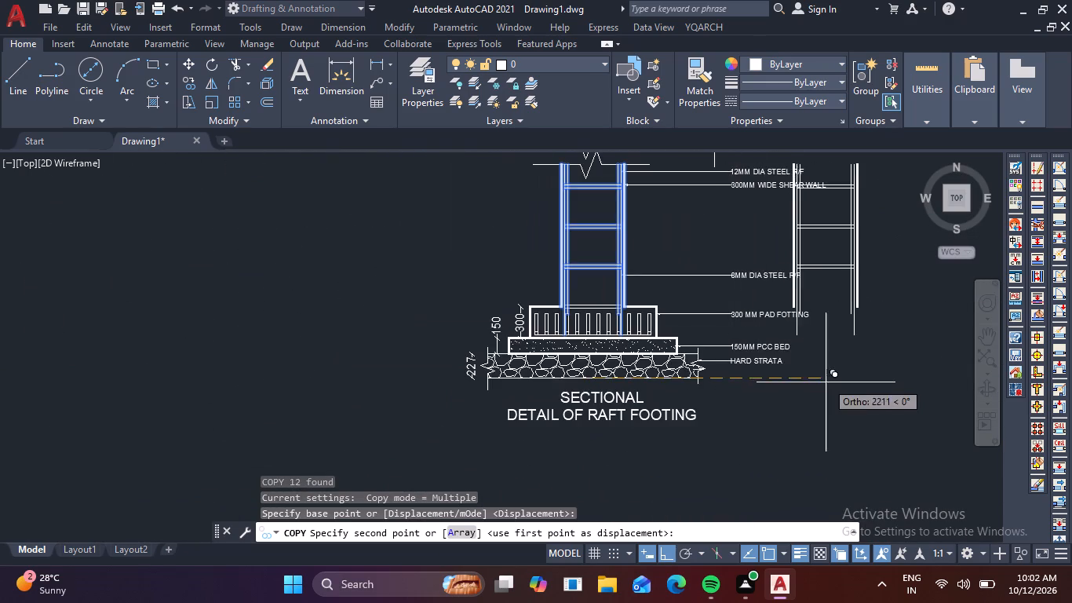
middle_drag(835, 380, 551, 385)
middle_drag(808, 388, 509, 387)
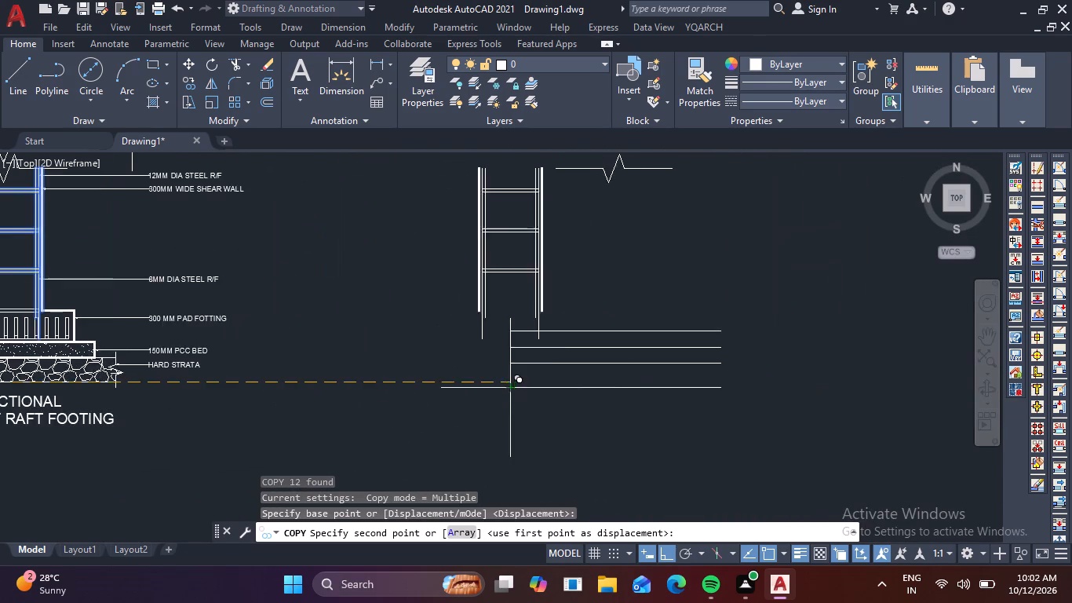
scroll(620, 393, up, 3)
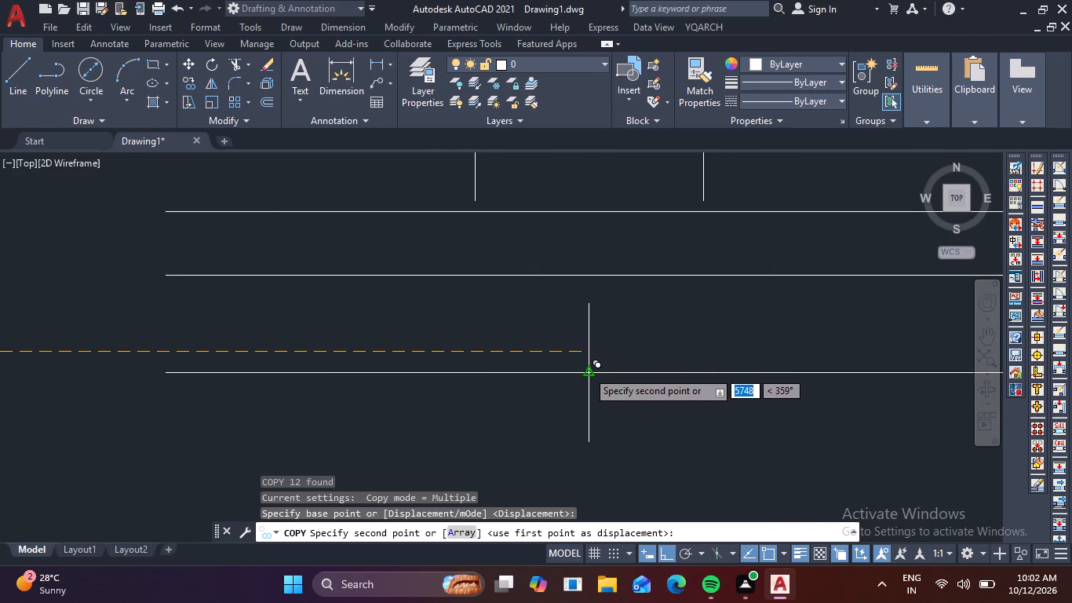
click(585, 349)
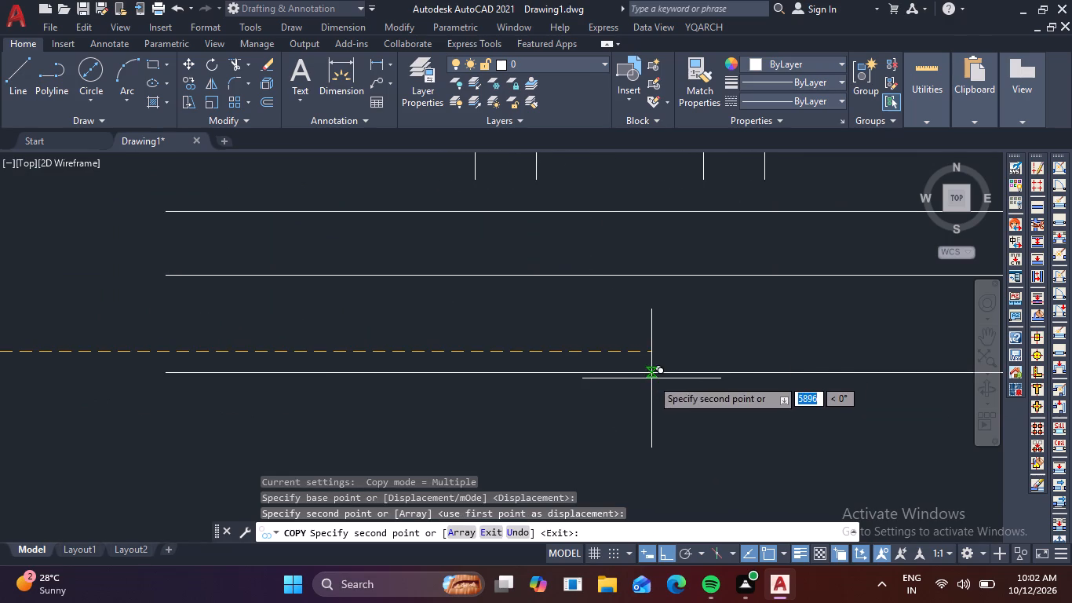
key(Escape)
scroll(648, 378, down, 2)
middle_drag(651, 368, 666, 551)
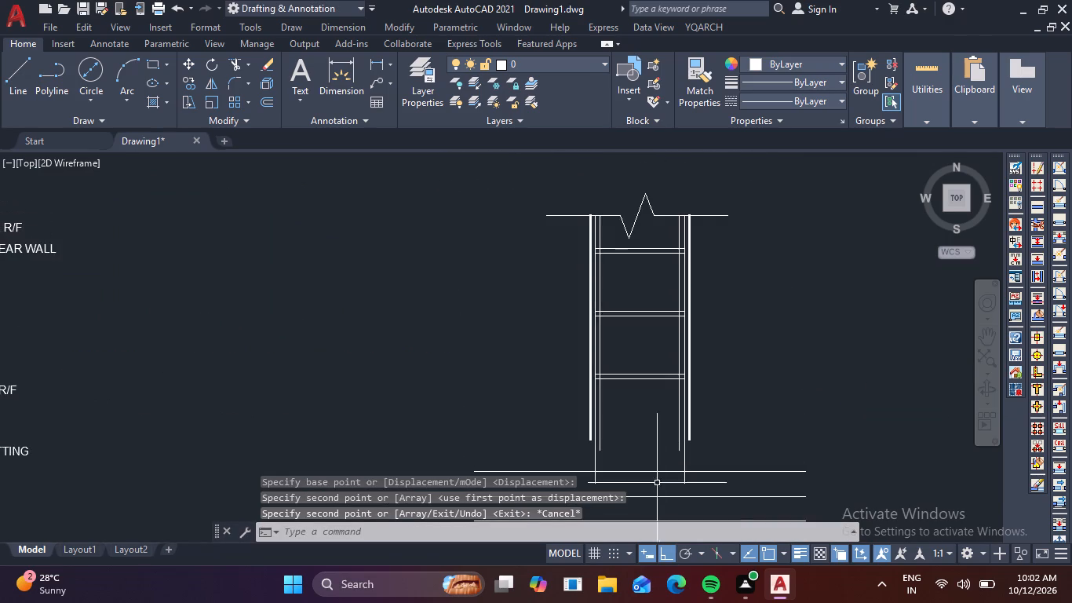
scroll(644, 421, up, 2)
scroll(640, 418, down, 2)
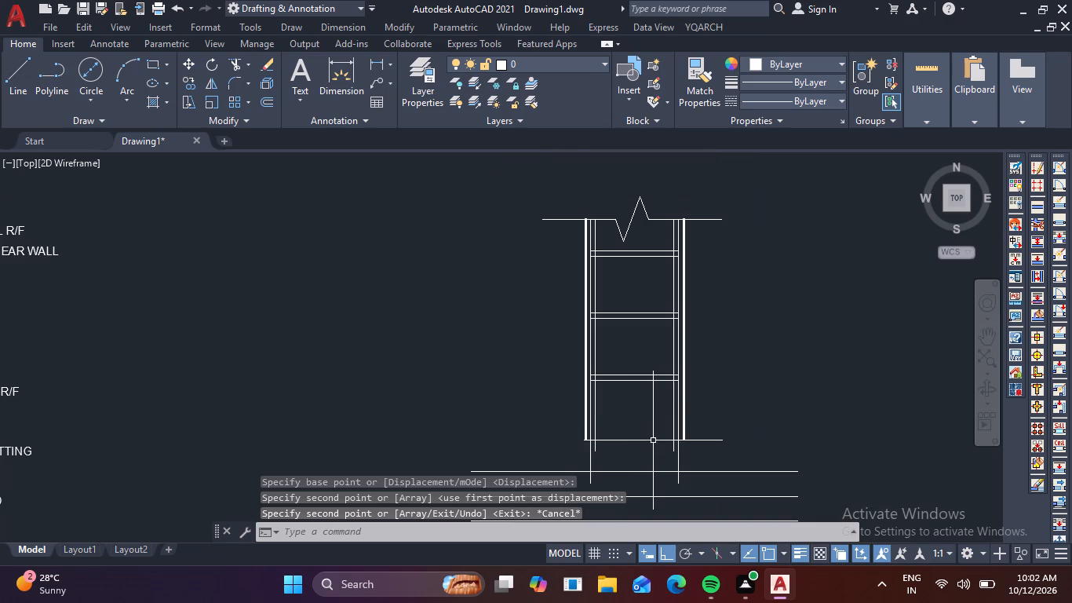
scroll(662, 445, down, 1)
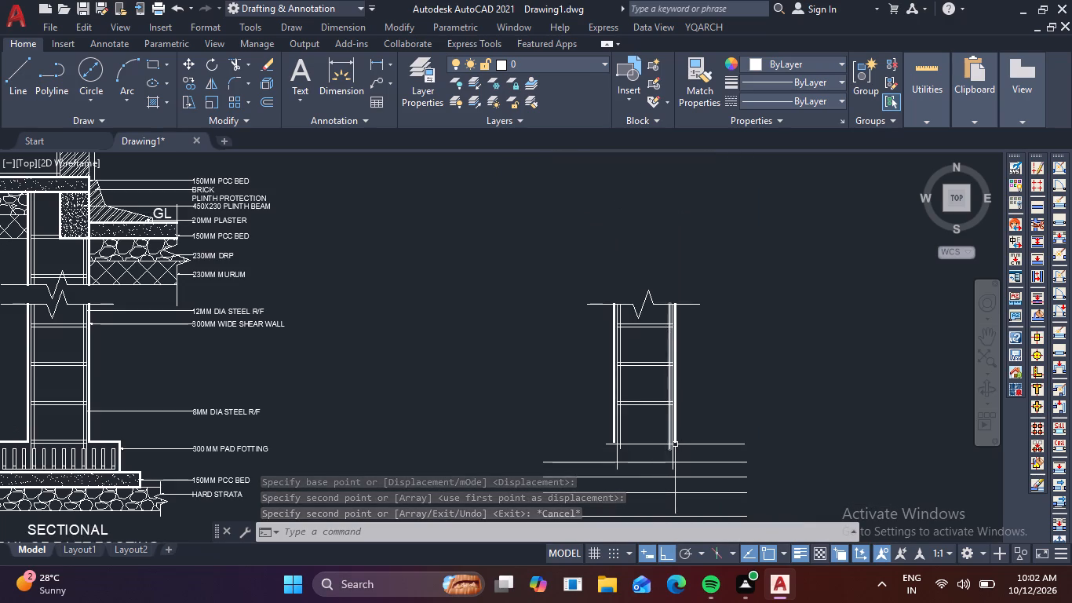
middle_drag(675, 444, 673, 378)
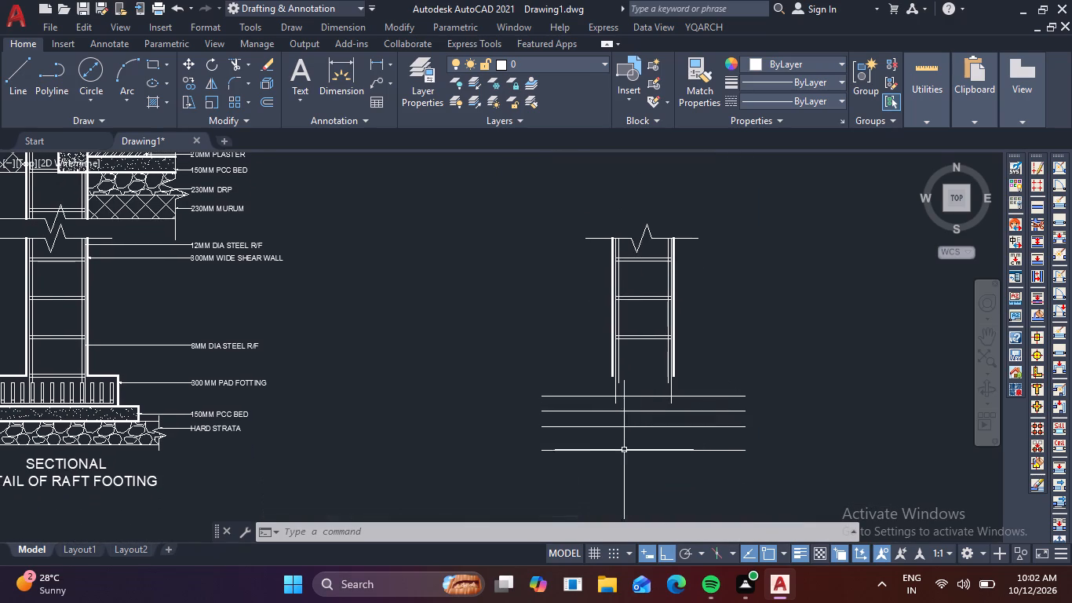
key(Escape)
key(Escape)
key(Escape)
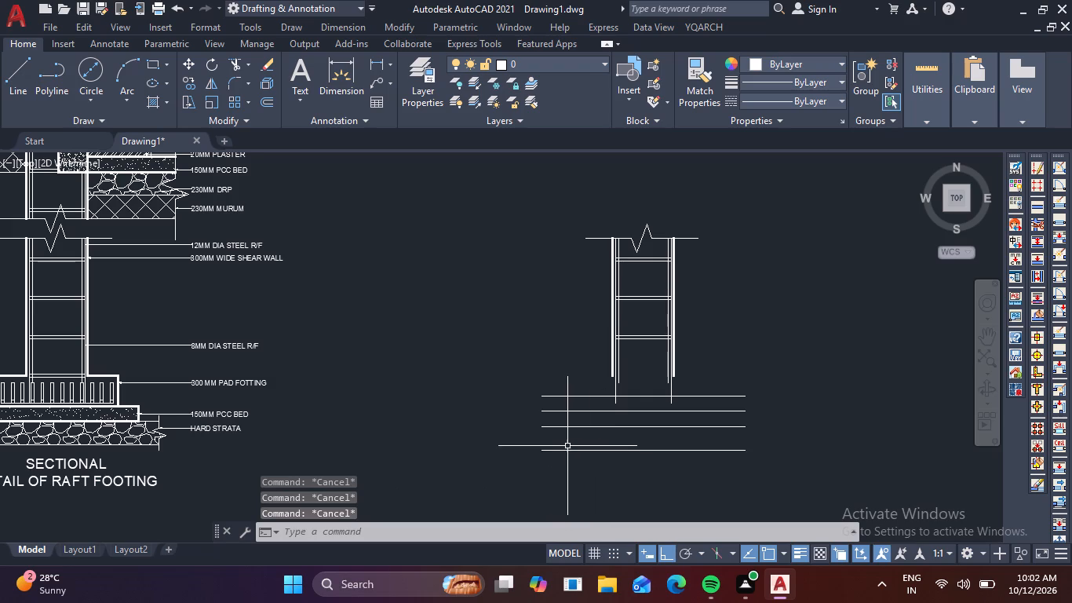
Draw a line 200 mm inward from the left end of the second layer line, continuing 150 mm up to the third line.
scroll(563, 445, up, 1)
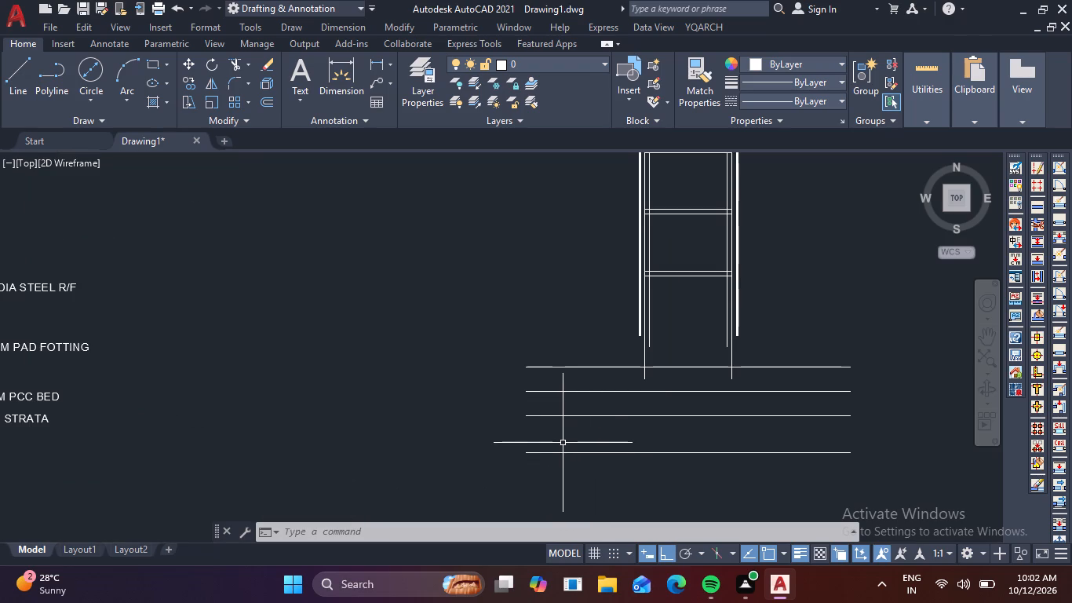
text(L)
key(space)
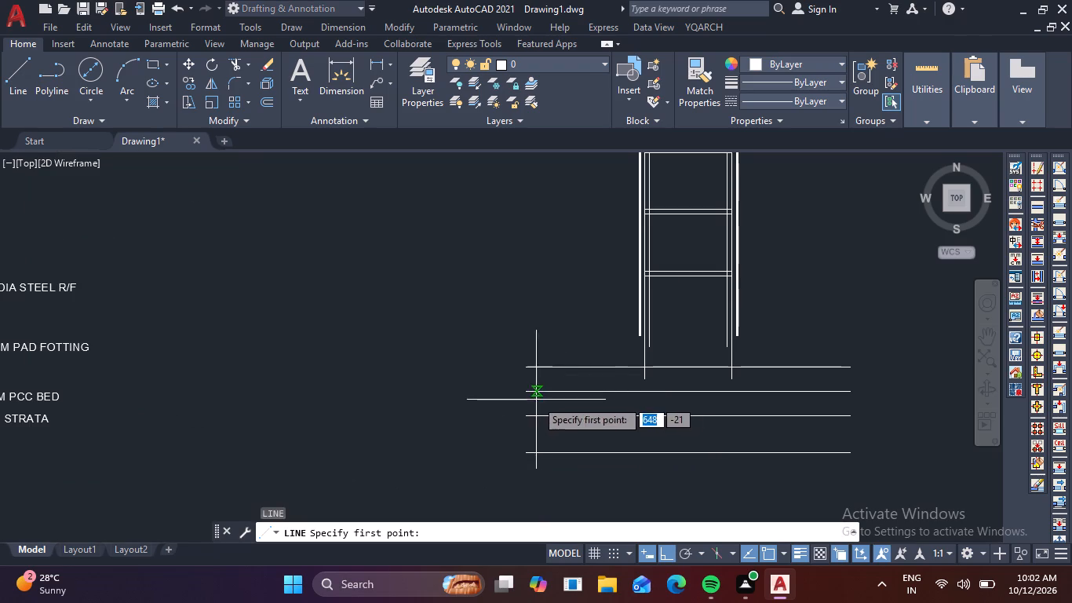
click(528, 418)
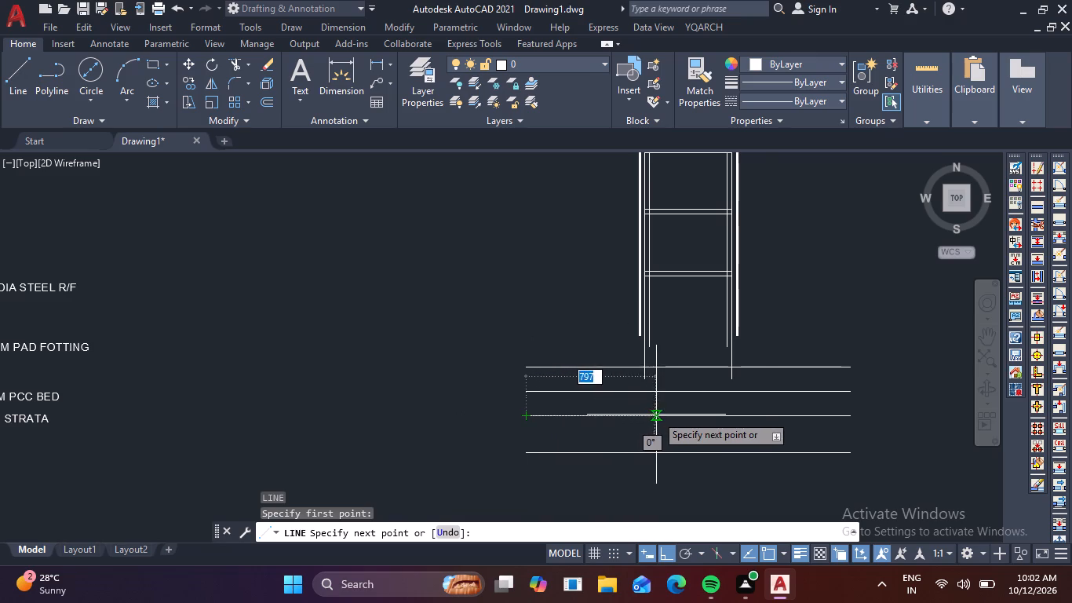
key(F8)
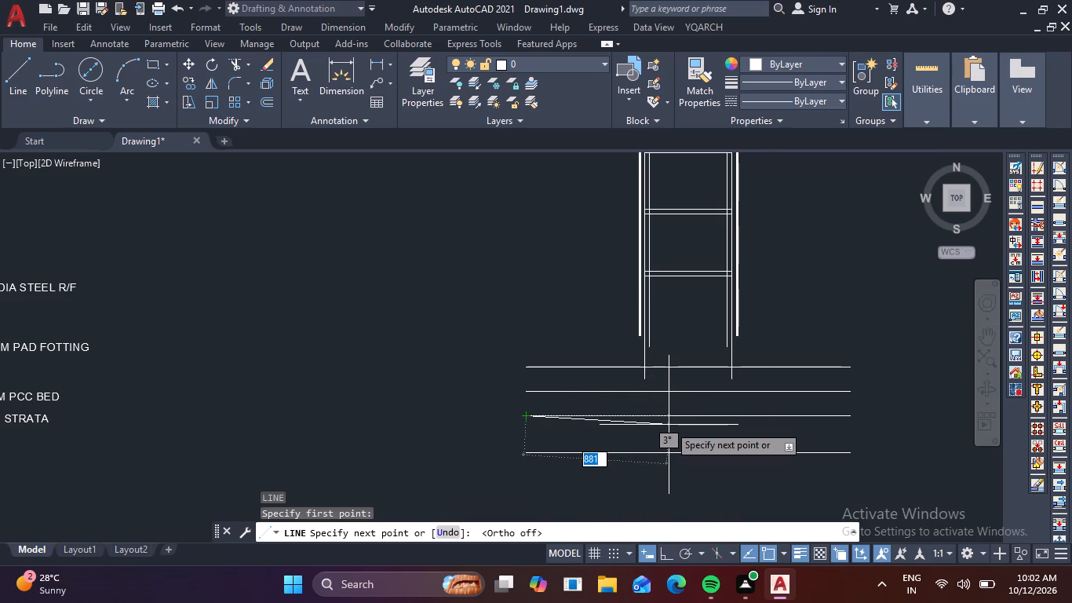
key(F8)
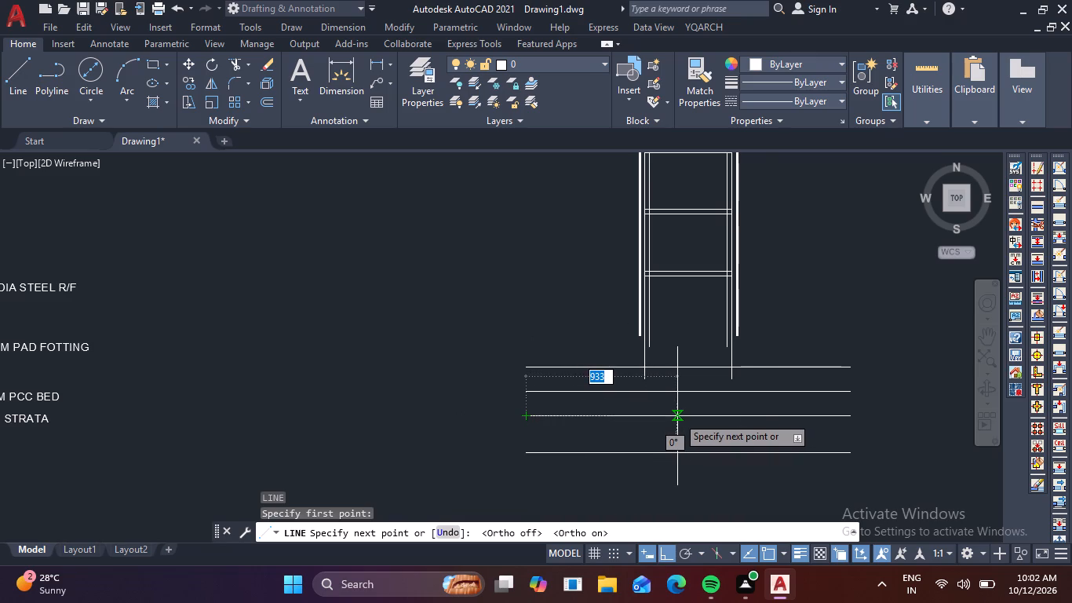
text(200)
key(space)
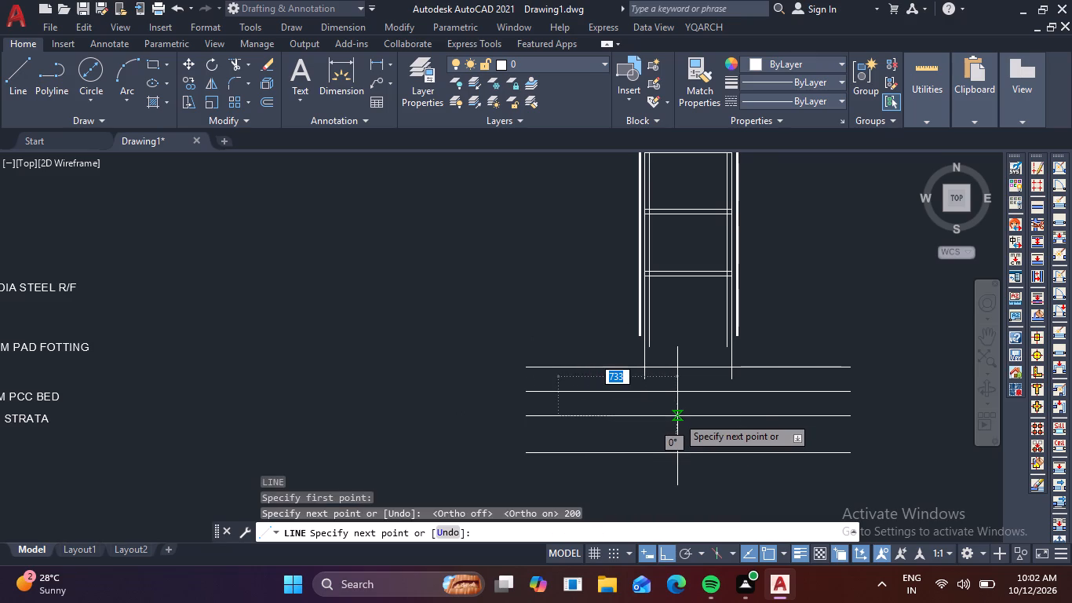
click(556, 391)
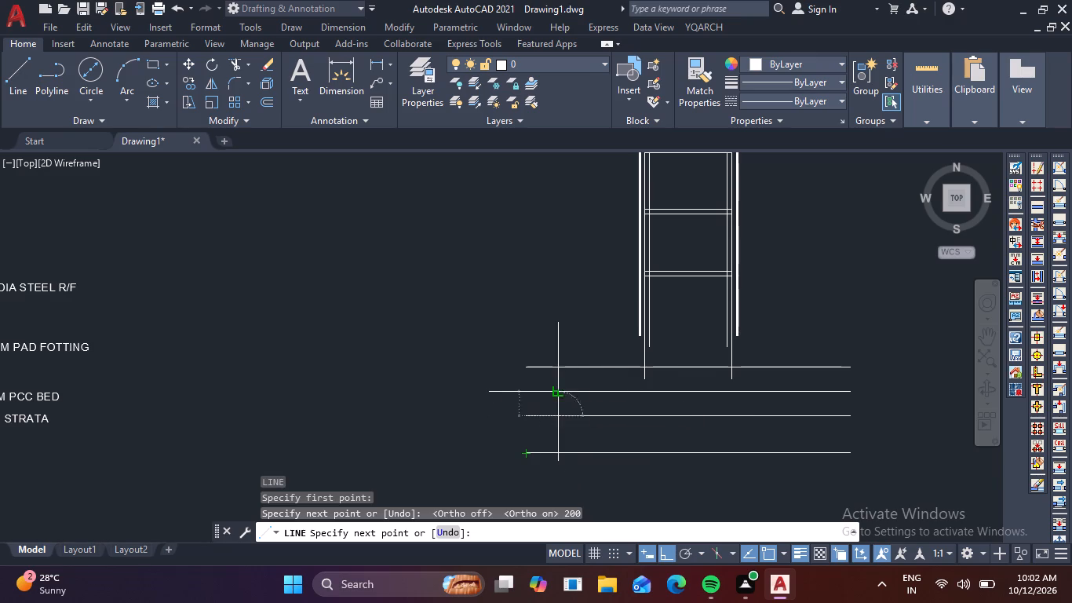
key(Escape)
Draw a line 200 mm inward from the right end of the second layer line, continuing 150 mm up to the third line.
key(space)
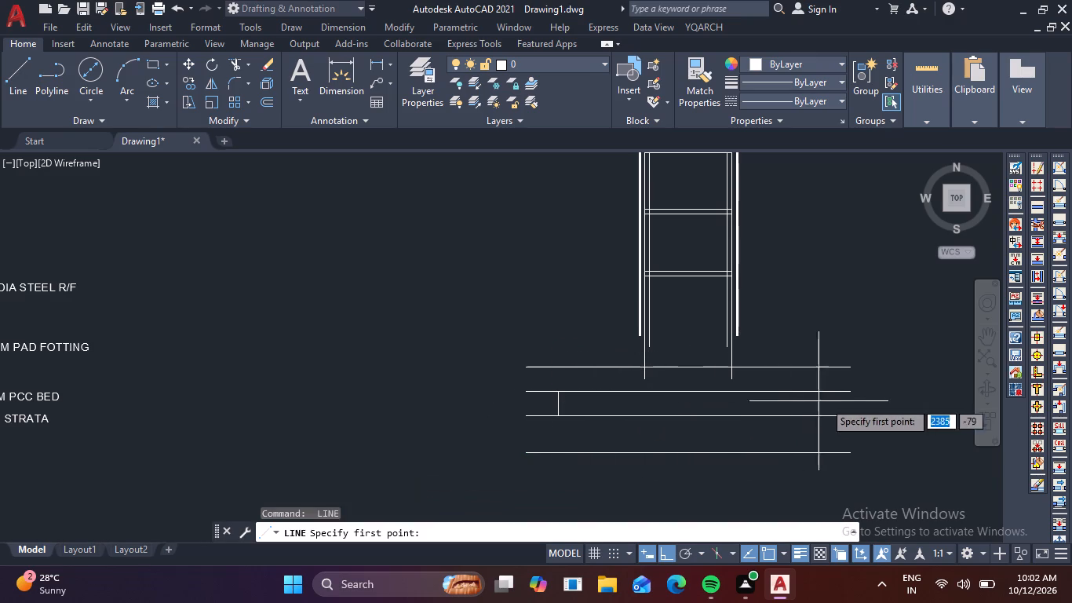
click(849, 418)
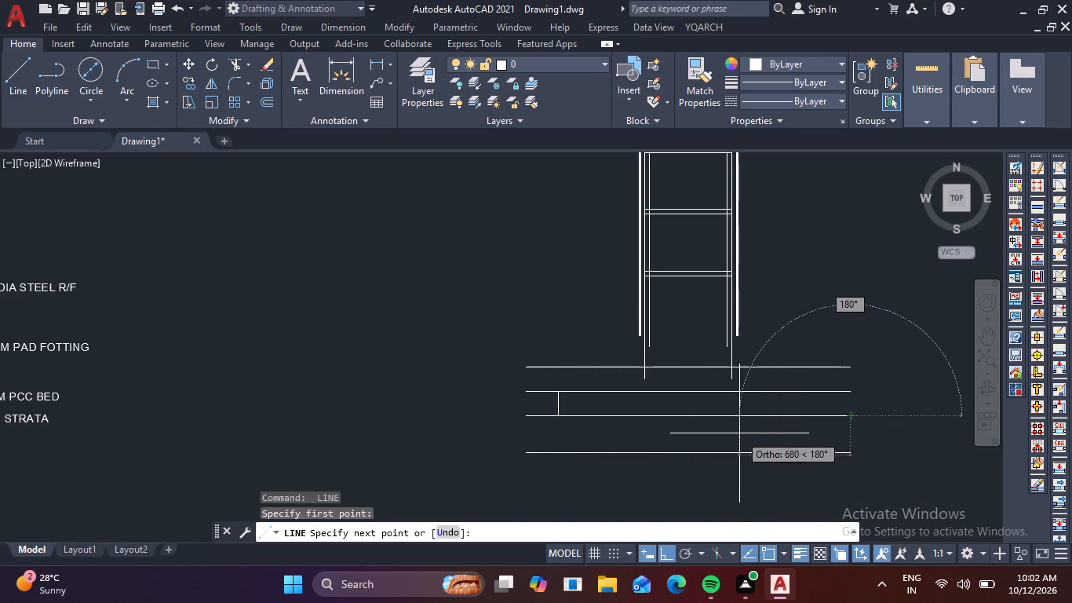
text(200)
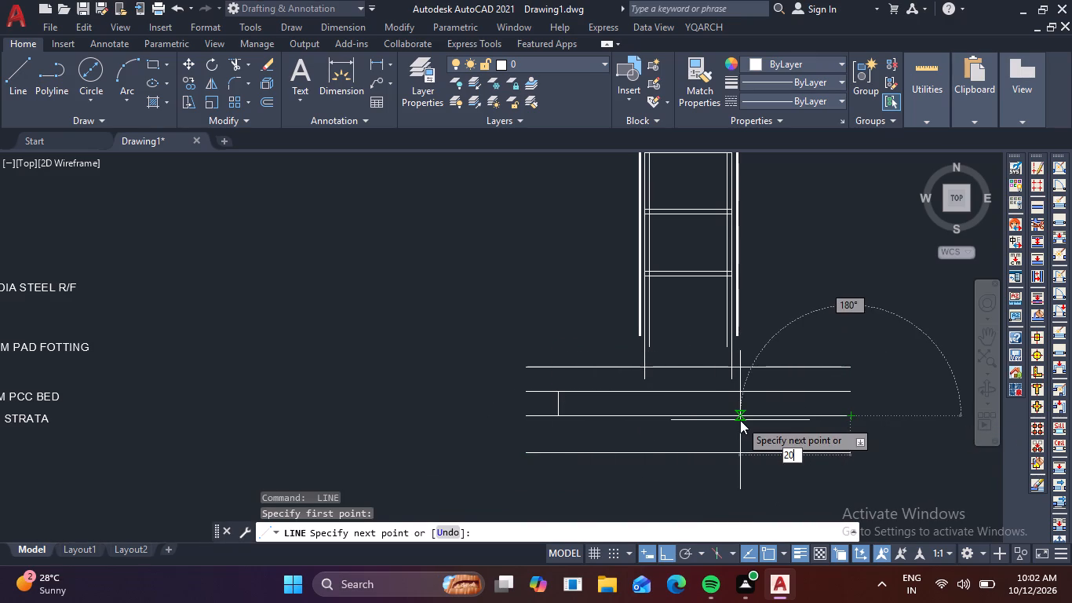
key(Return)
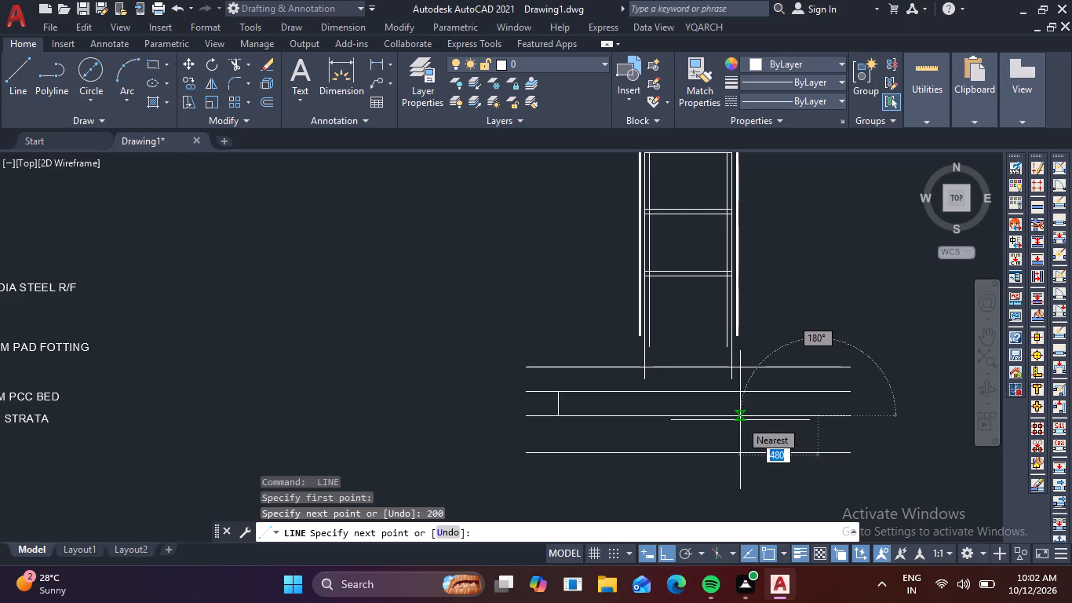
click(818, 392)
key(Escape)
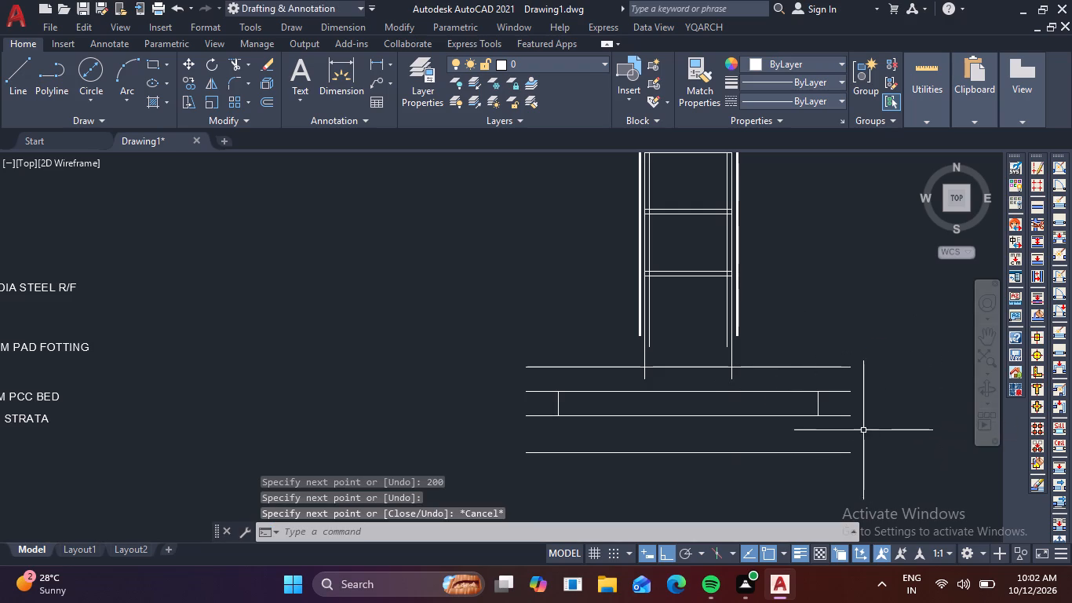
Delete the two 200 mm horizontal helper segments lying on the second layer line, one at each end.
click(840, 415)
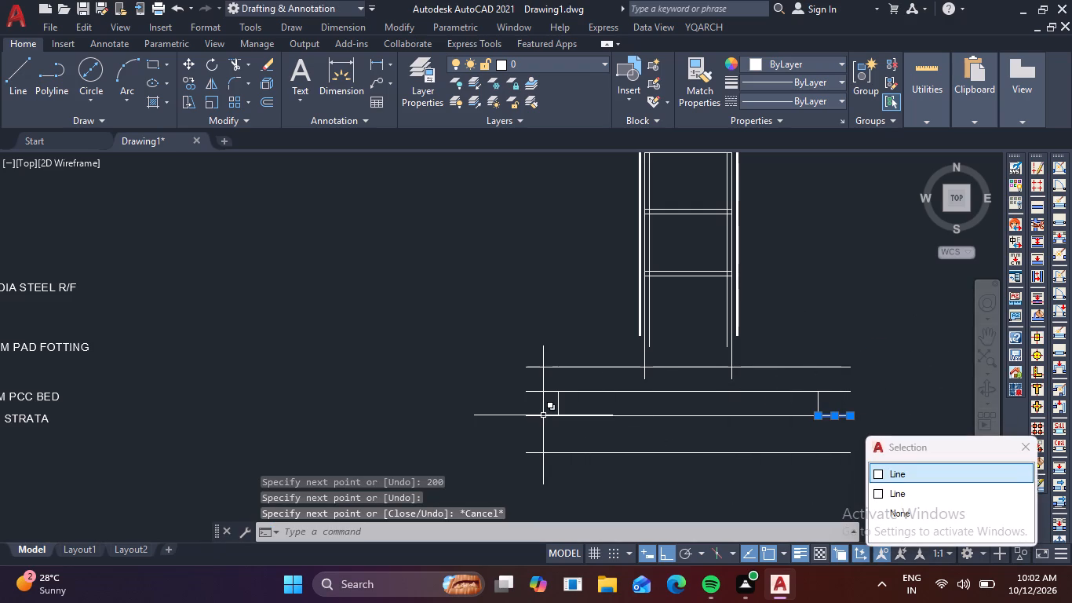
click(543, 415)
key(Delete)
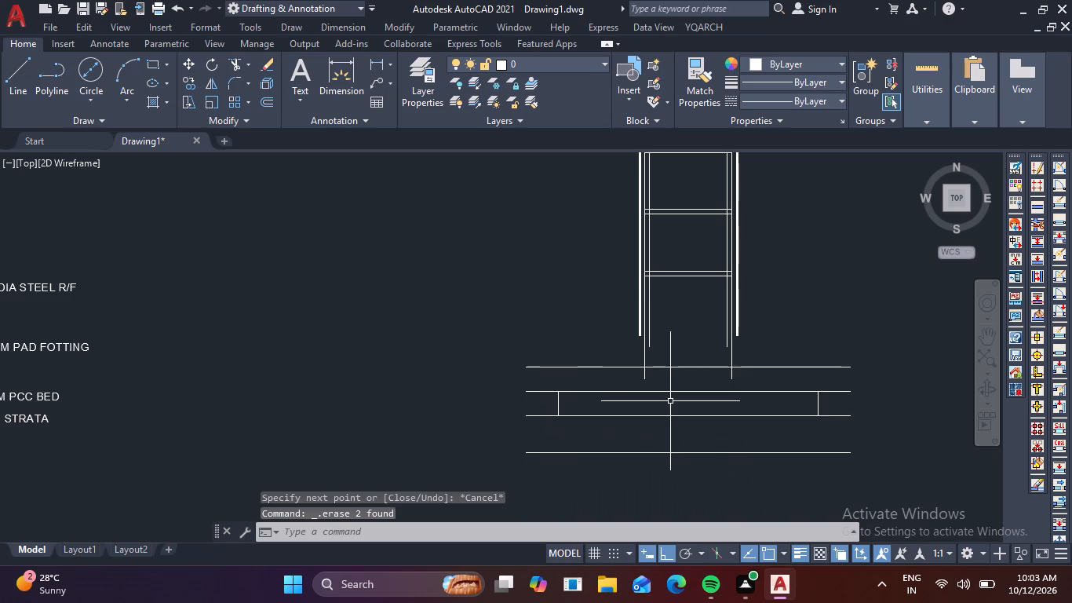
Draw a line 200 mm inward from the top of the right vertical edge, continuing 150 mm up to the top layer line.
text(L)
key(space)
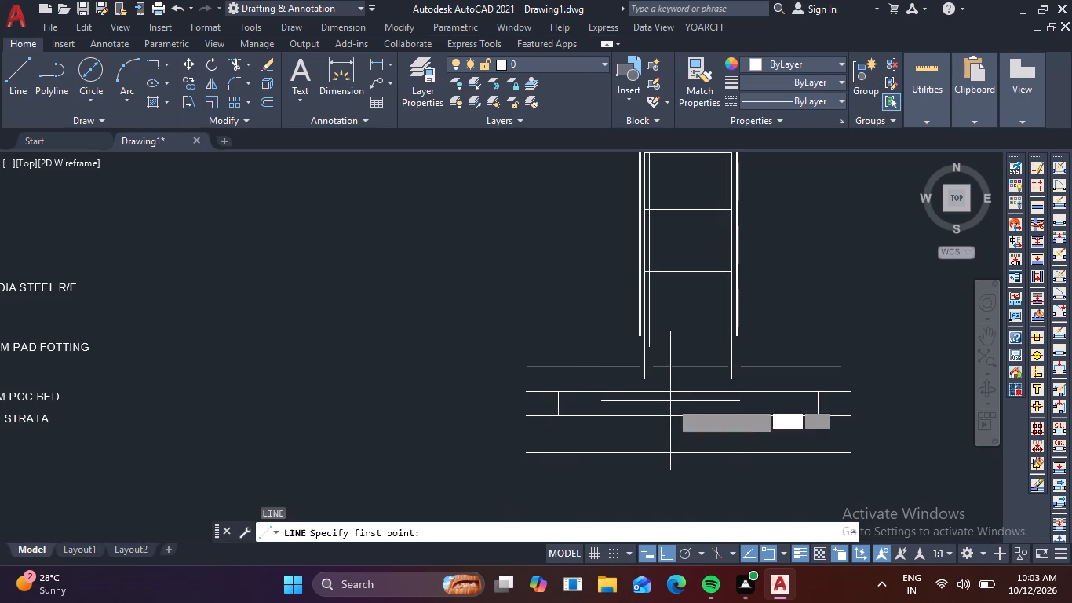
click(817, 392)
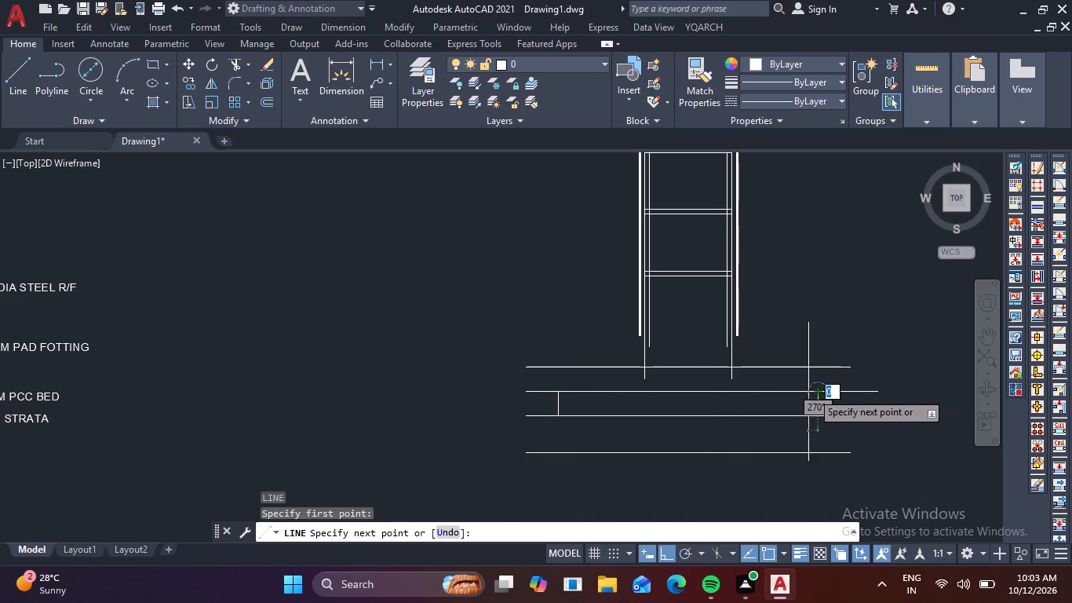
text(200)
key(Return)
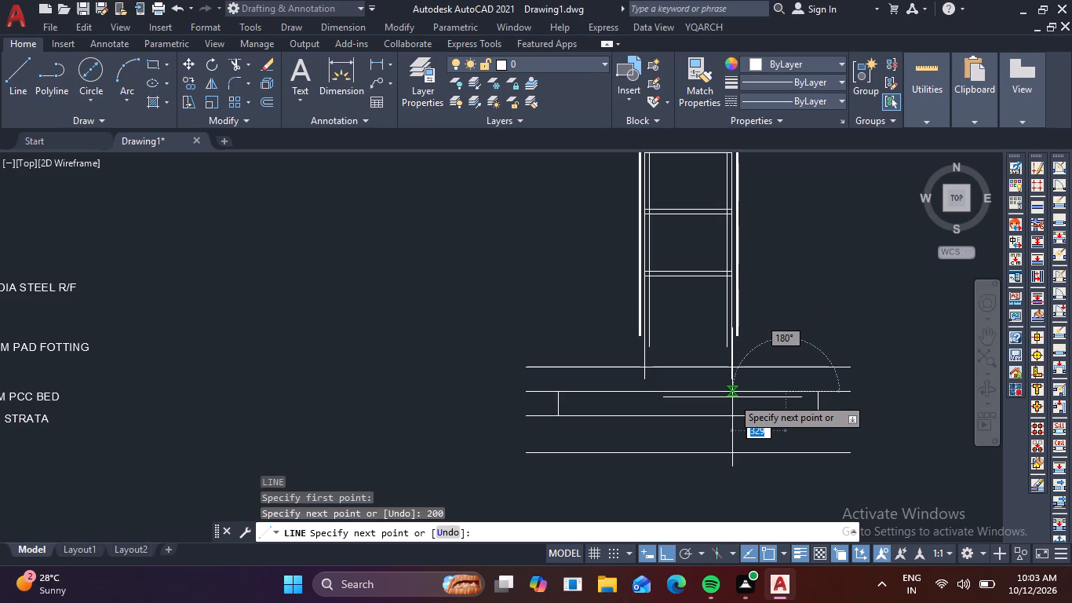
click(786, 369)
key(Escape)
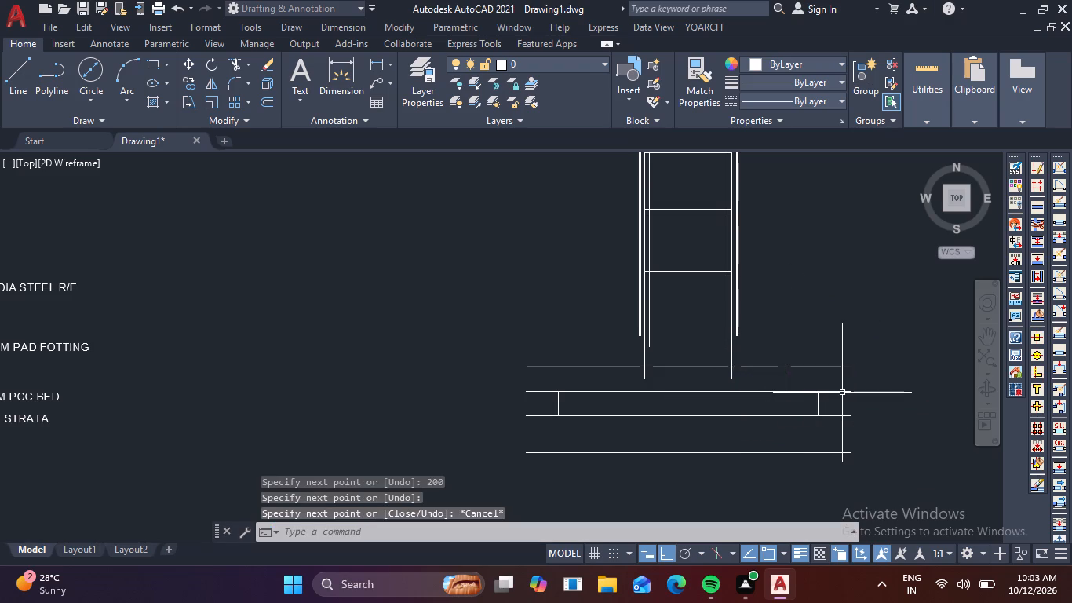
Draw a line 200 mm inward from the top of the left vertical edge, continuing up to the top layer line.
key(space)
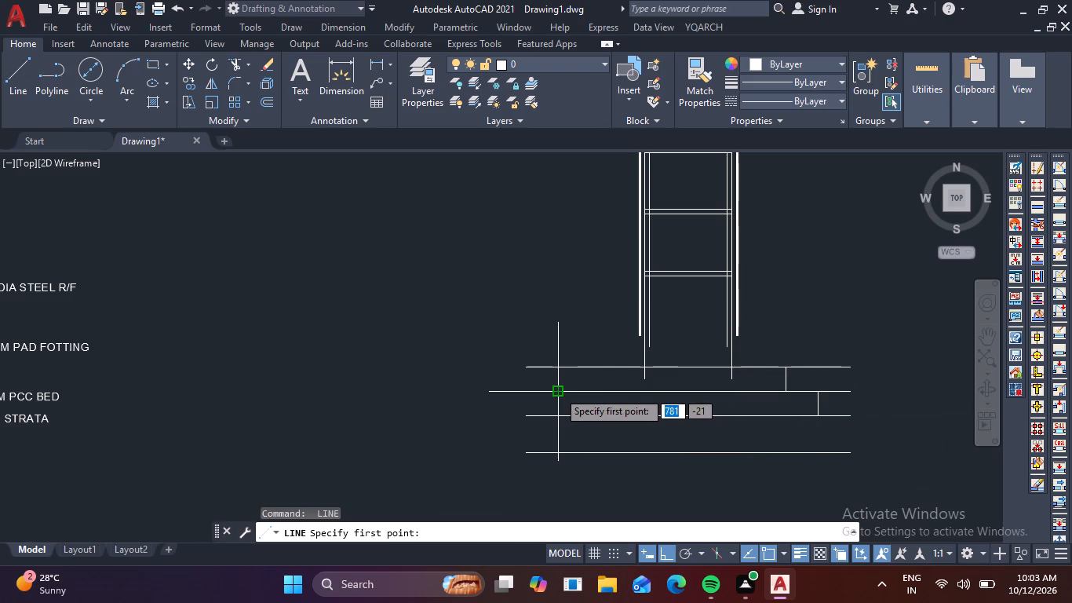
click(558, 391)
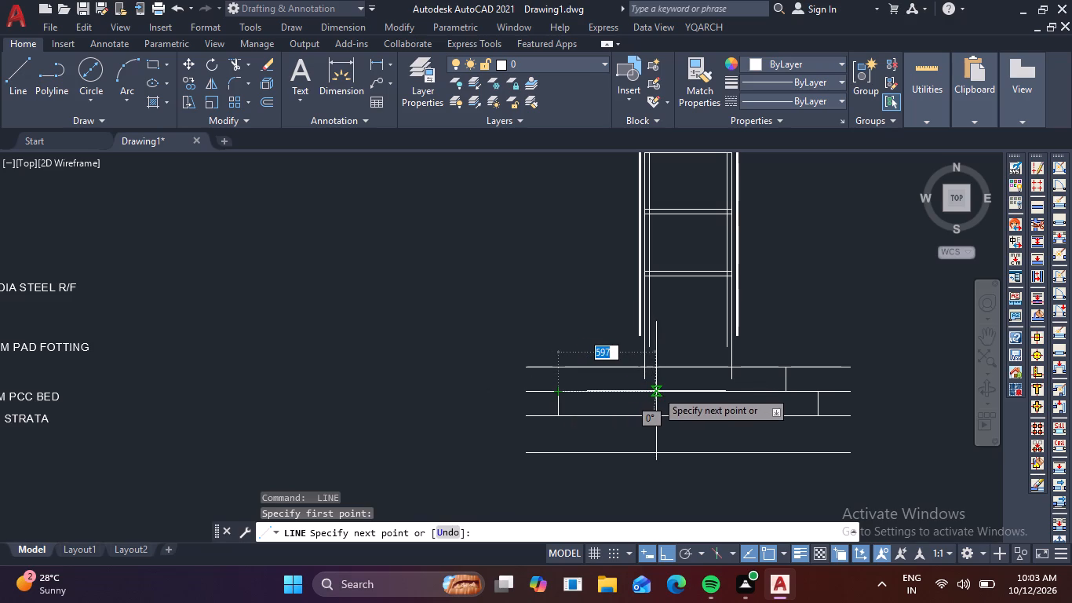
text(200)
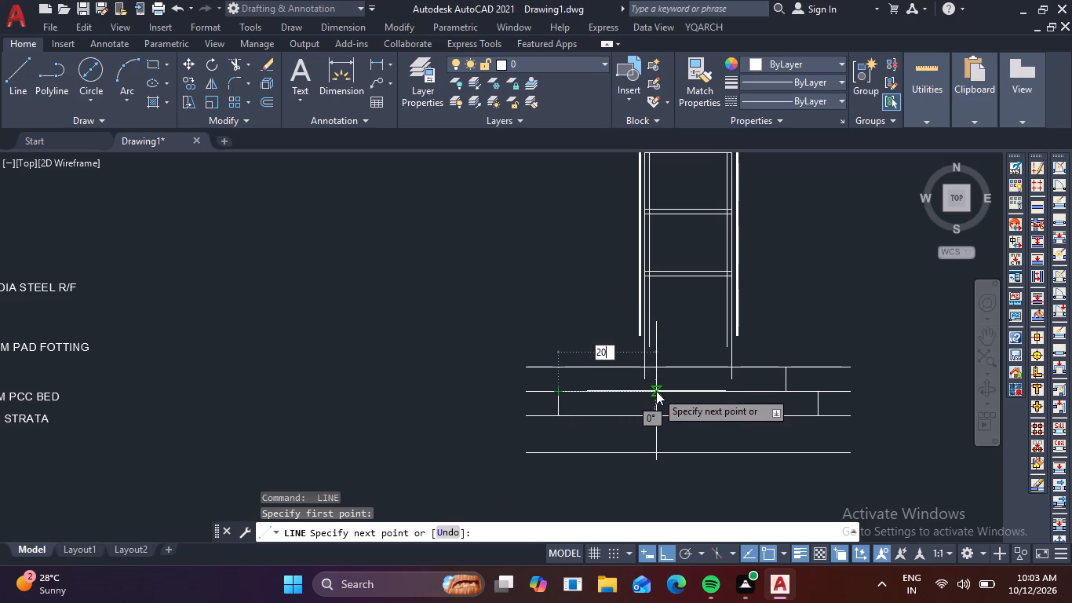
key(Return)
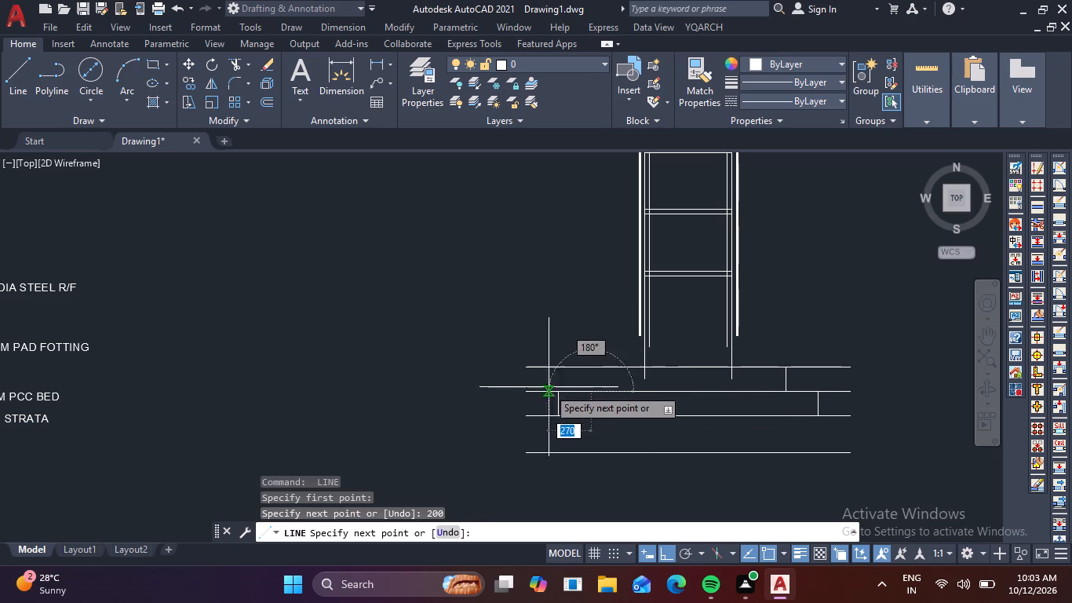
click(591, 370)
key(Escape)
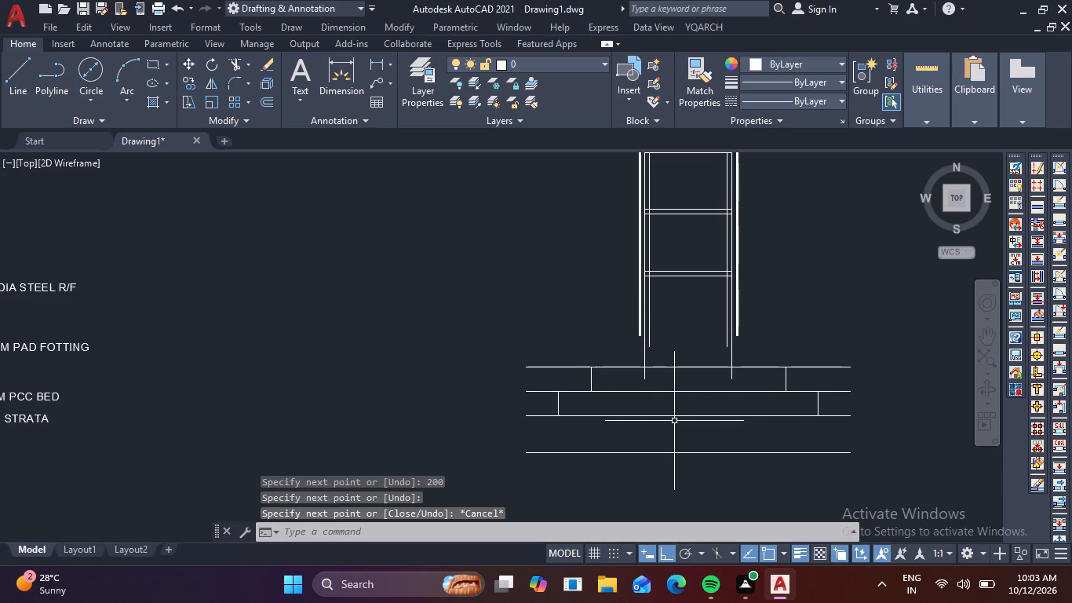
Trim the left overhangs of the upper three layer lines and the right overhangs of the top two back to the vertical step edges.
key(t)
key(r)
key(space)
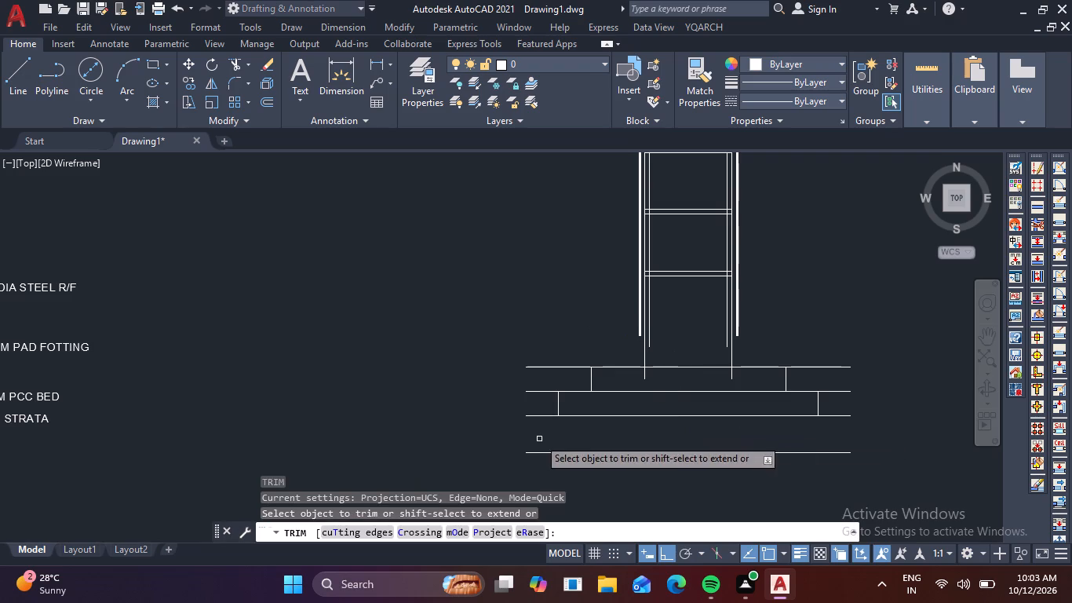
click(543, 415)
click(538, 393)
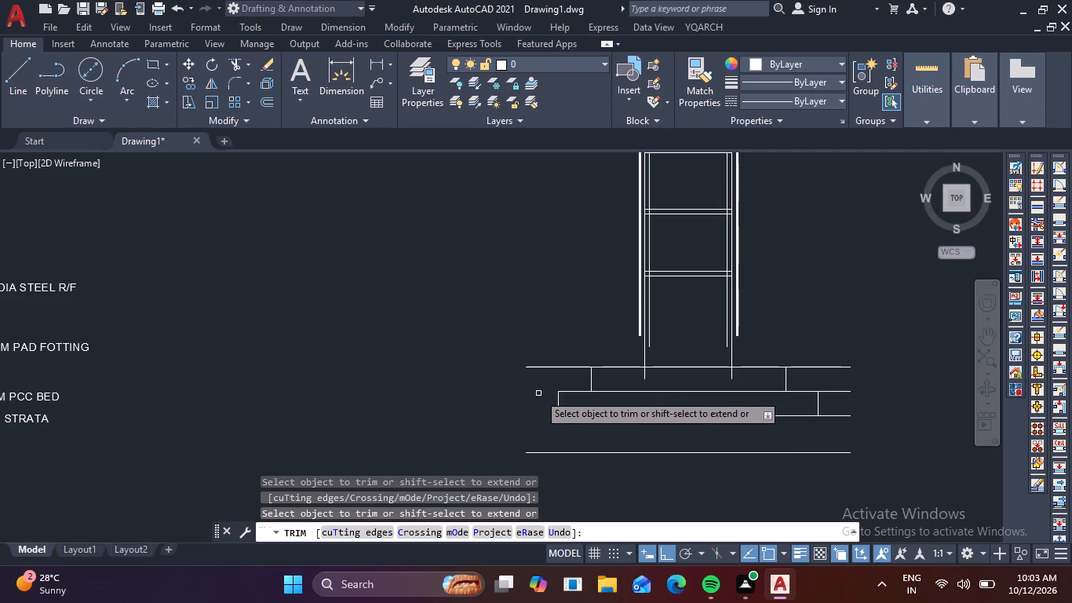
click(545, 367)
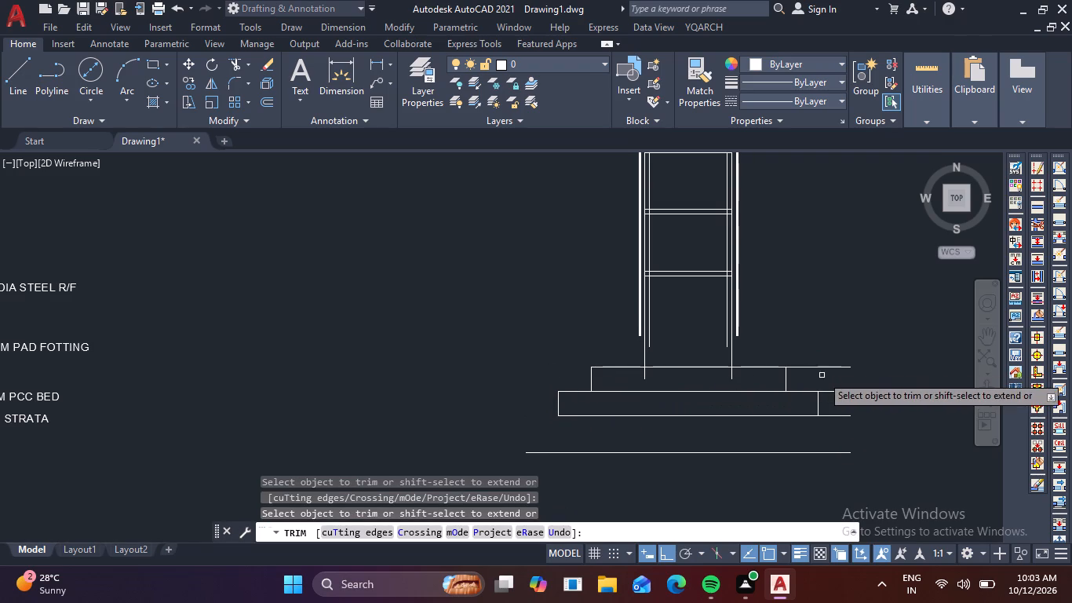
drag(822, 376, 819, 364)
click(828, 358)
click(844, 401)
click(831, 378)
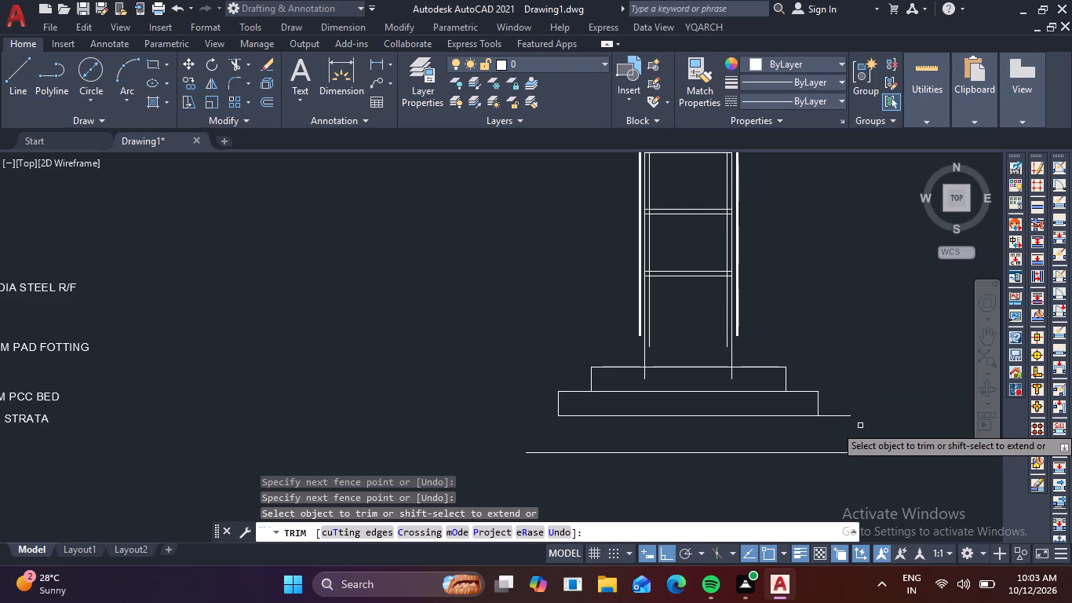
key(Escape)
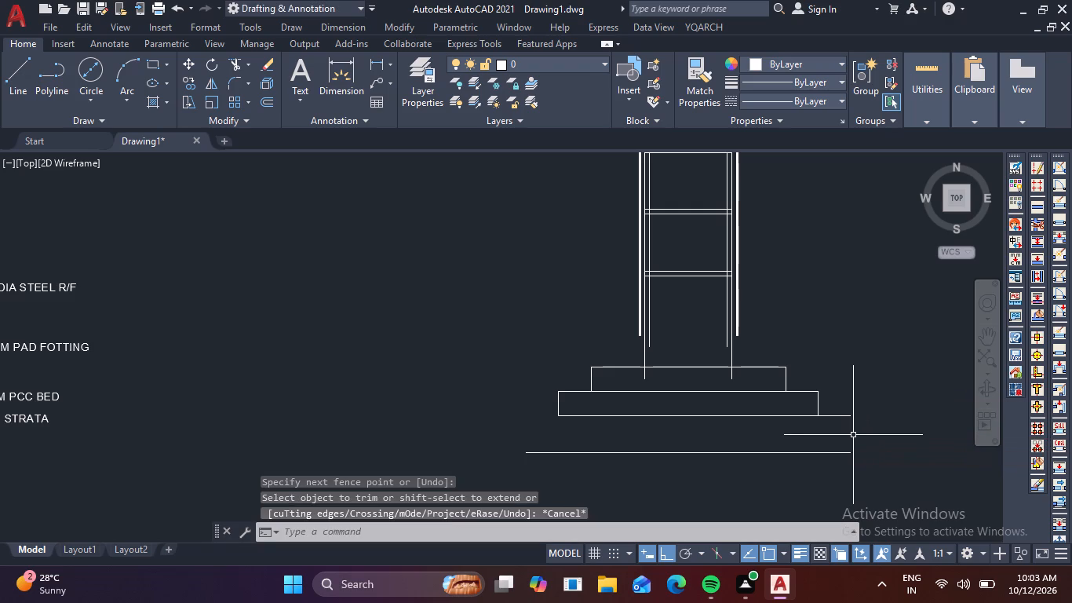
Draw a horizontal line outward from the lower step's bottom-left corner, ending directly above the left end of the lowest layer line.
key(l)
key(space)
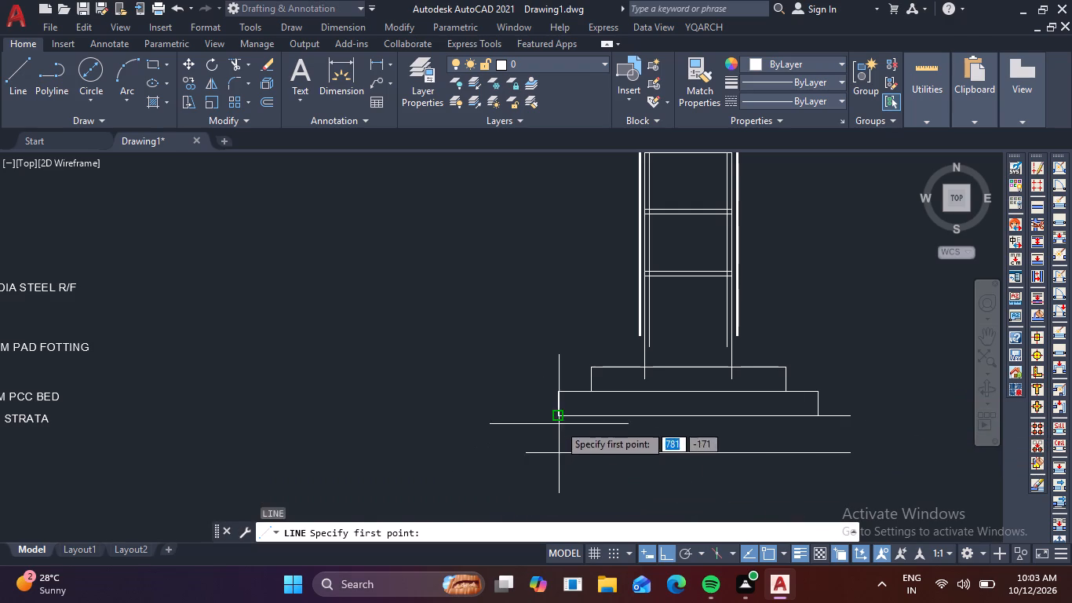
click(560, 418)
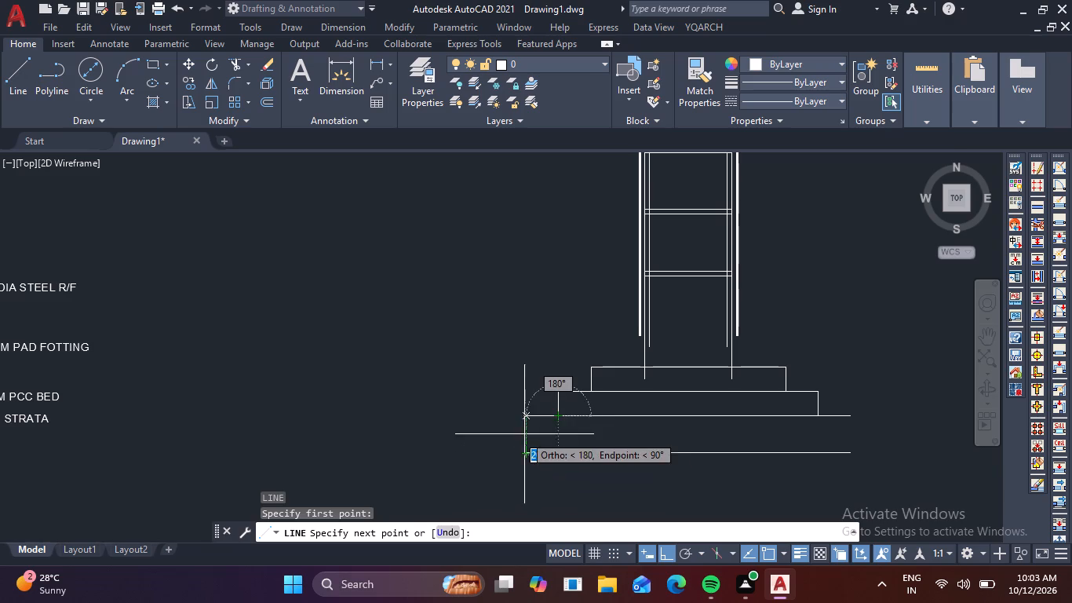
click(522, 413)
key(Escape)
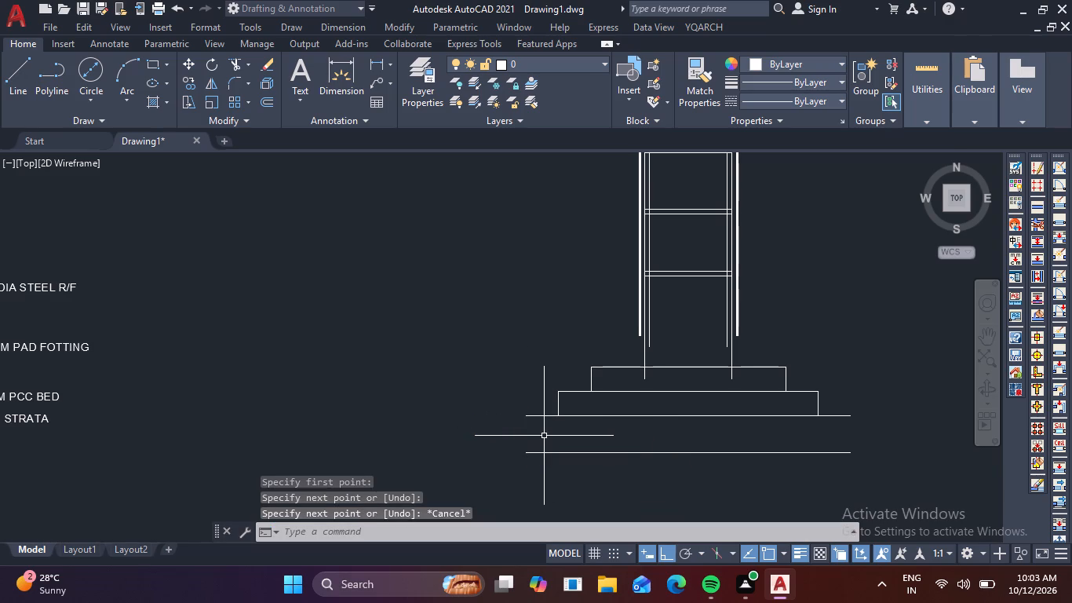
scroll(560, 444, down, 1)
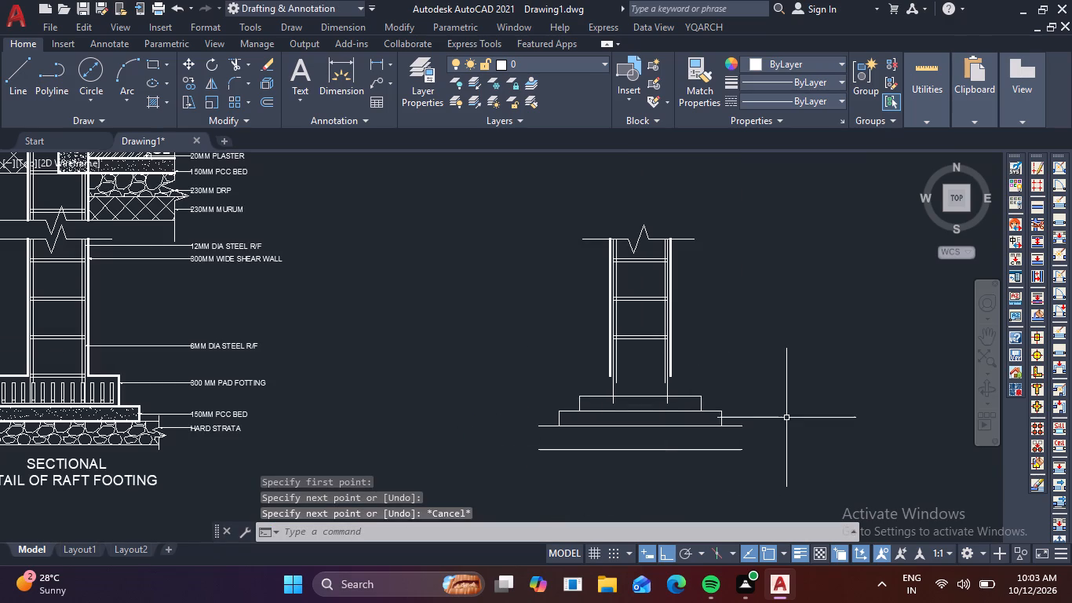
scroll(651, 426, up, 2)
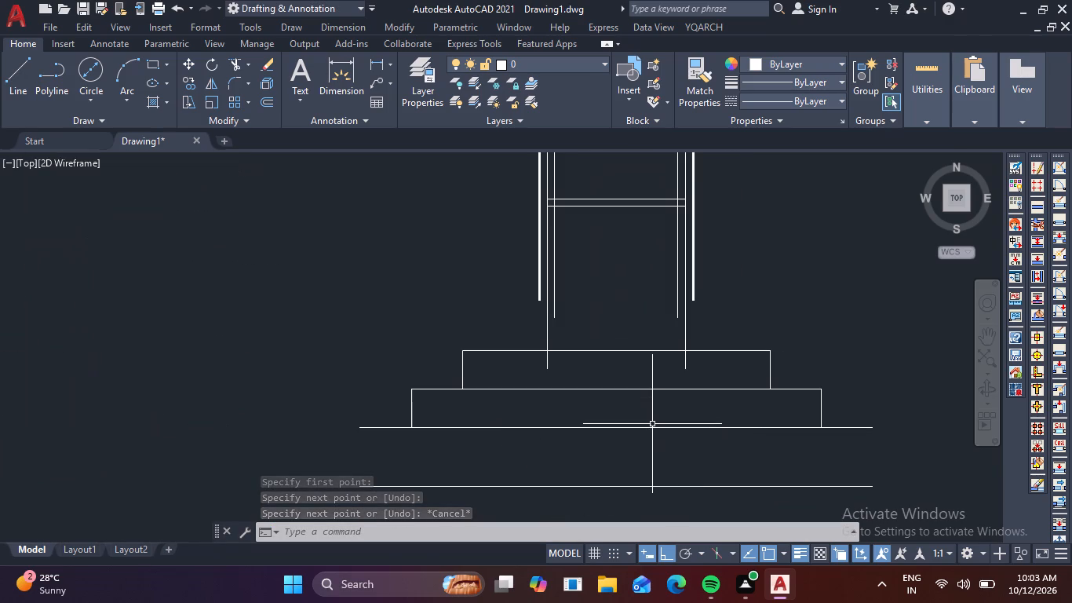
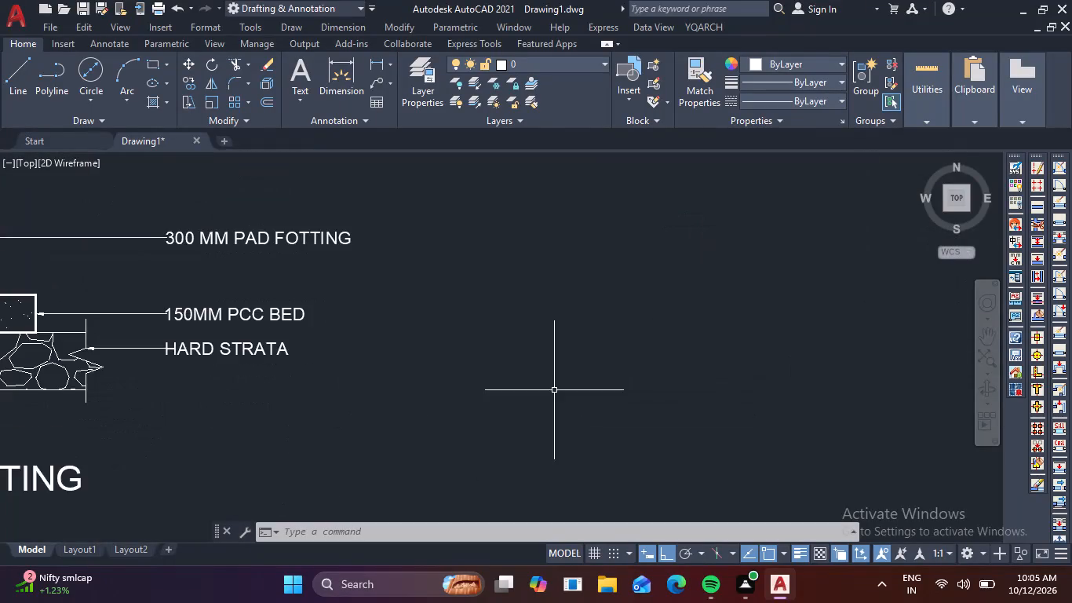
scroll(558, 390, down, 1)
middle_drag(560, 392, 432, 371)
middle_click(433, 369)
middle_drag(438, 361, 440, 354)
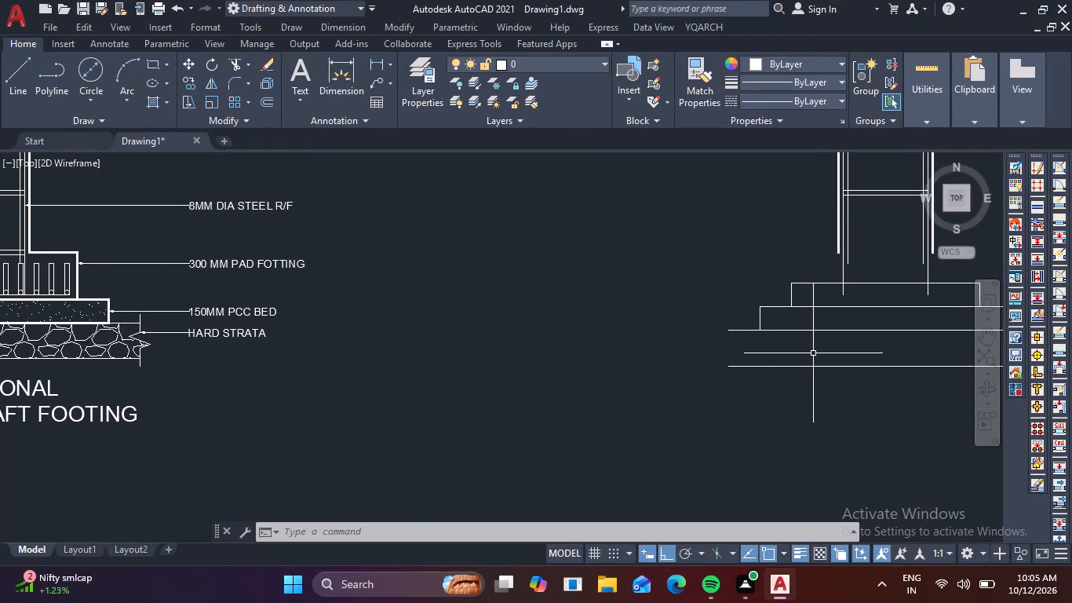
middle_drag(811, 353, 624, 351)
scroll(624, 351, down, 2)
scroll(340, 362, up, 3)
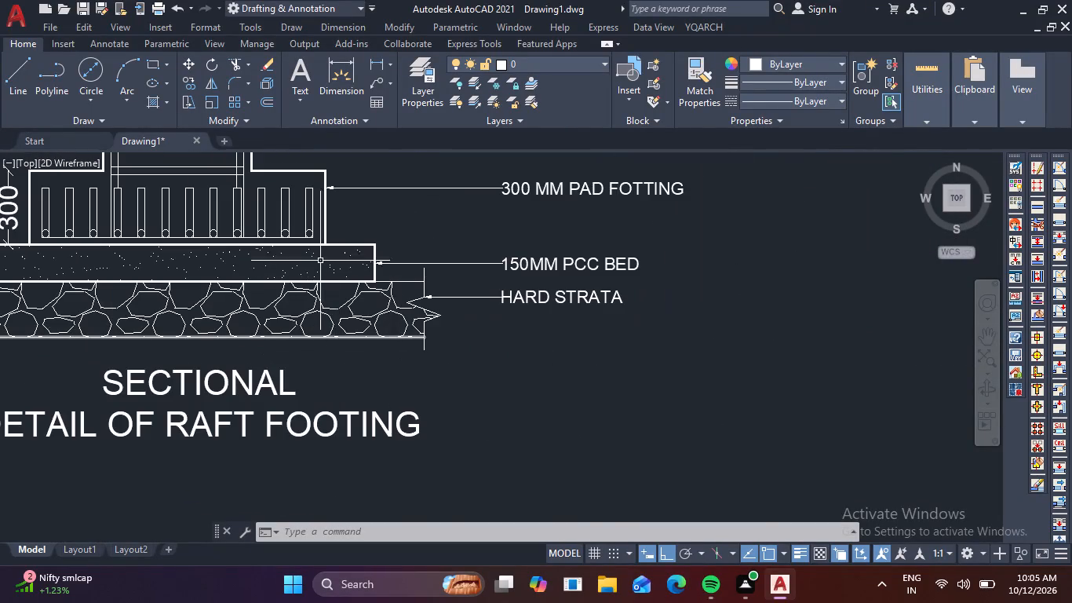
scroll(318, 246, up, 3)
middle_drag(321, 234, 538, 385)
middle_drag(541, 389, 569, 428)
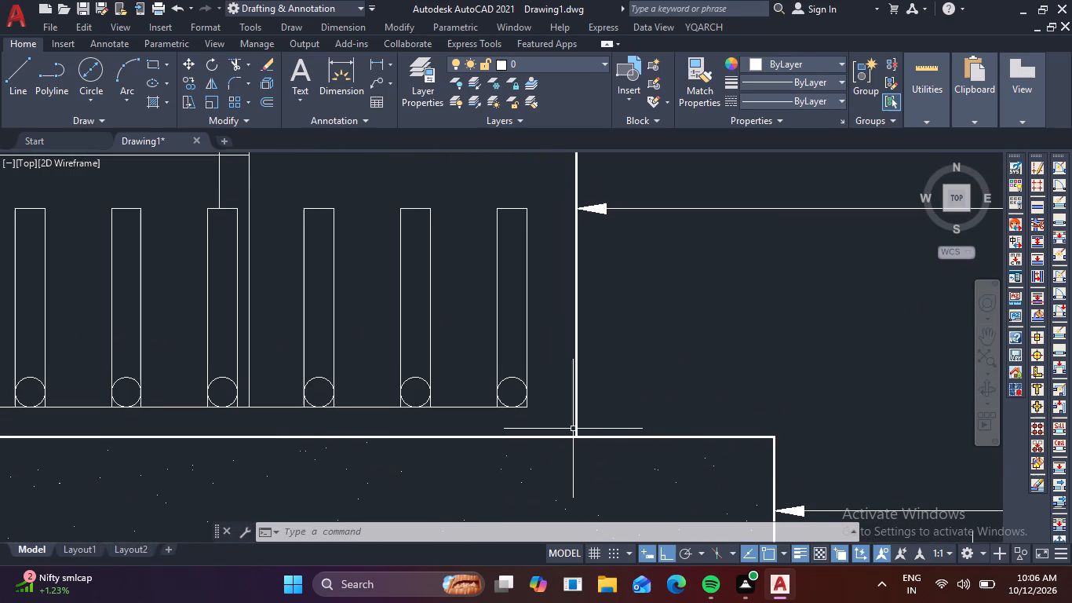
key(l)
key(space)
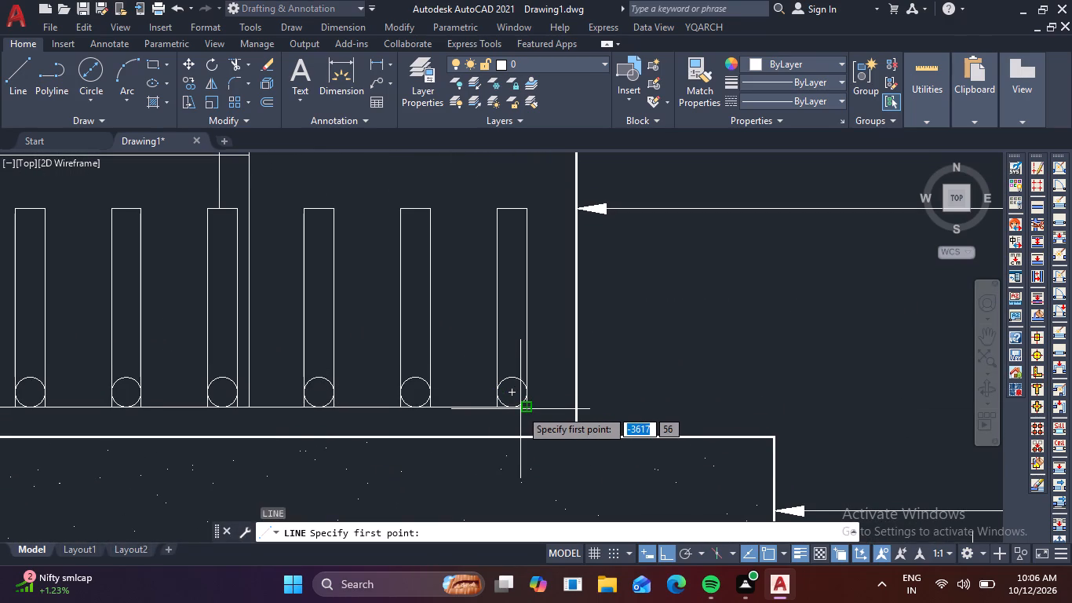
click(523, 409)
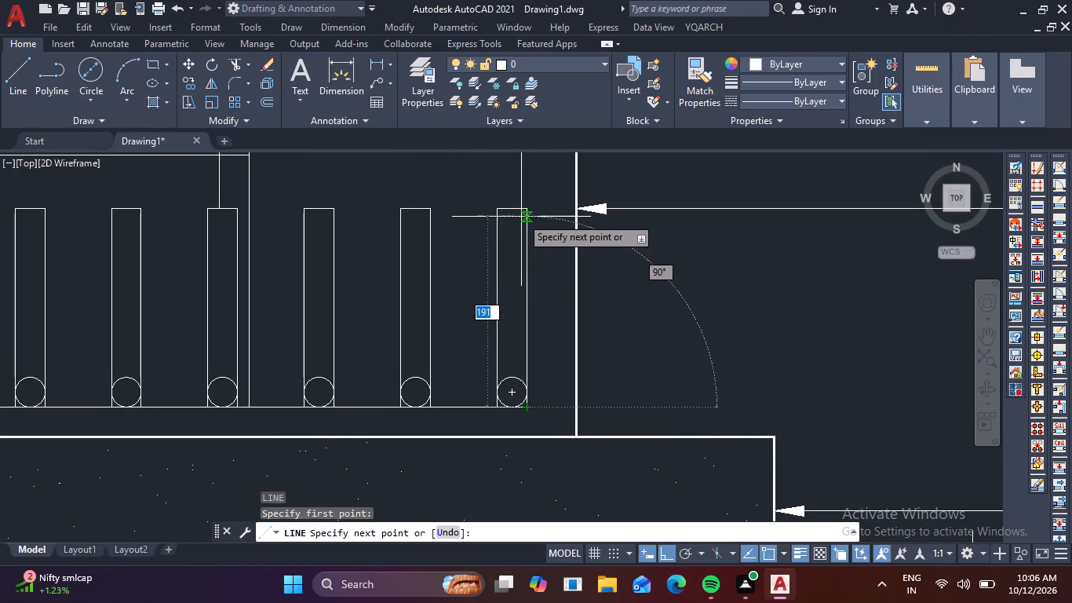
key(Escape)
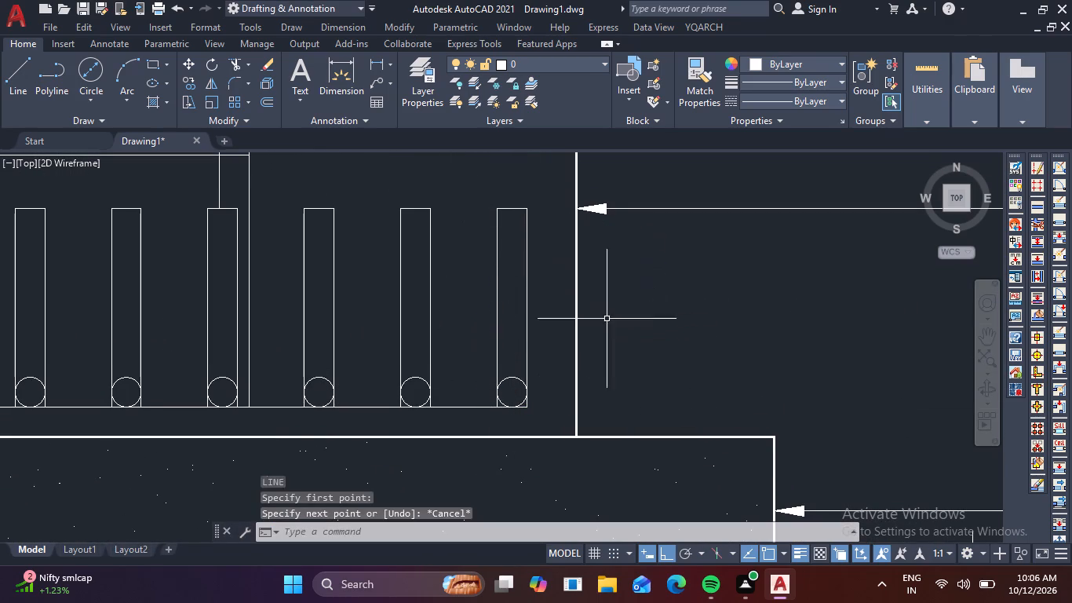
Copy the raft footing's rightmost reinforcement bar with its circle horizontally into the empty space to the right of the stepped footing.
scroll(662, 345, down, 3)
scroll(613, 371, up, 2)
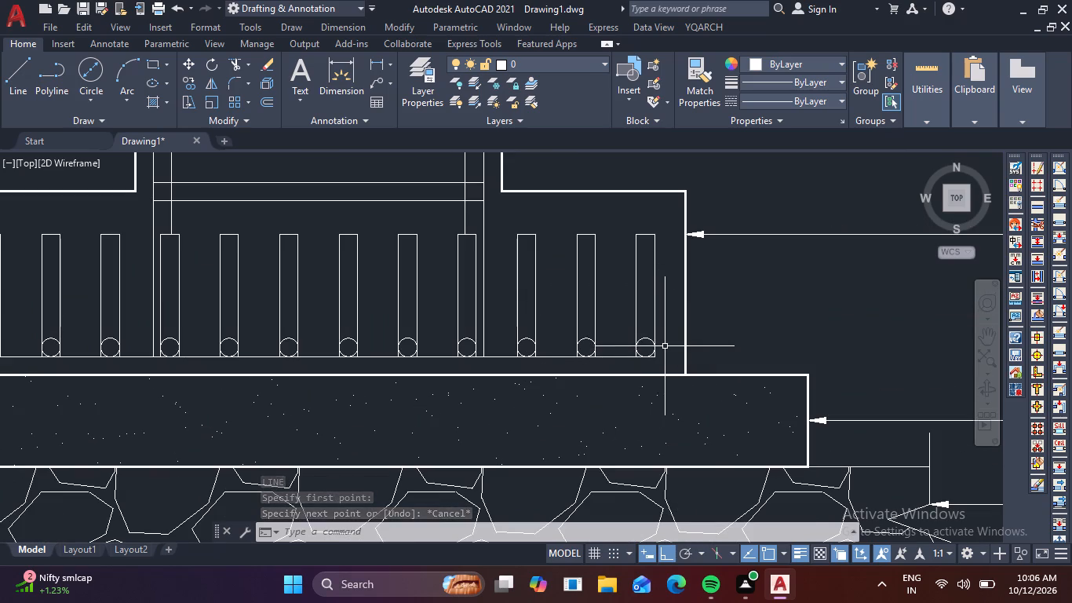
scroll(662, 349, up, 3)
drag(645, 353, 618, 356)
scroll(520, 290, down, 2)
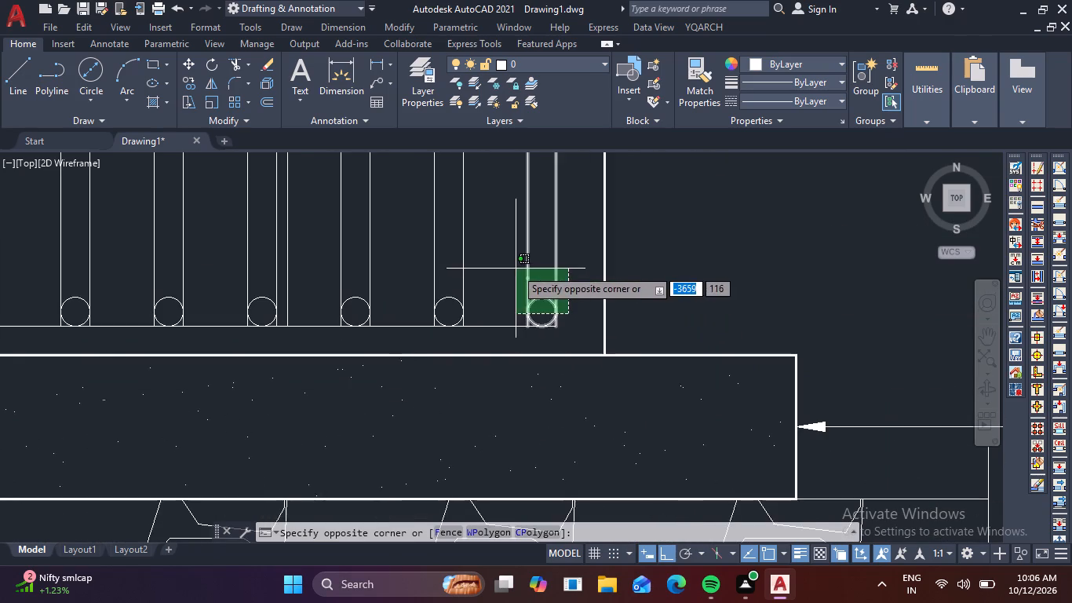
middle_drag(516, 269, 535, 394)
click(530, 239)
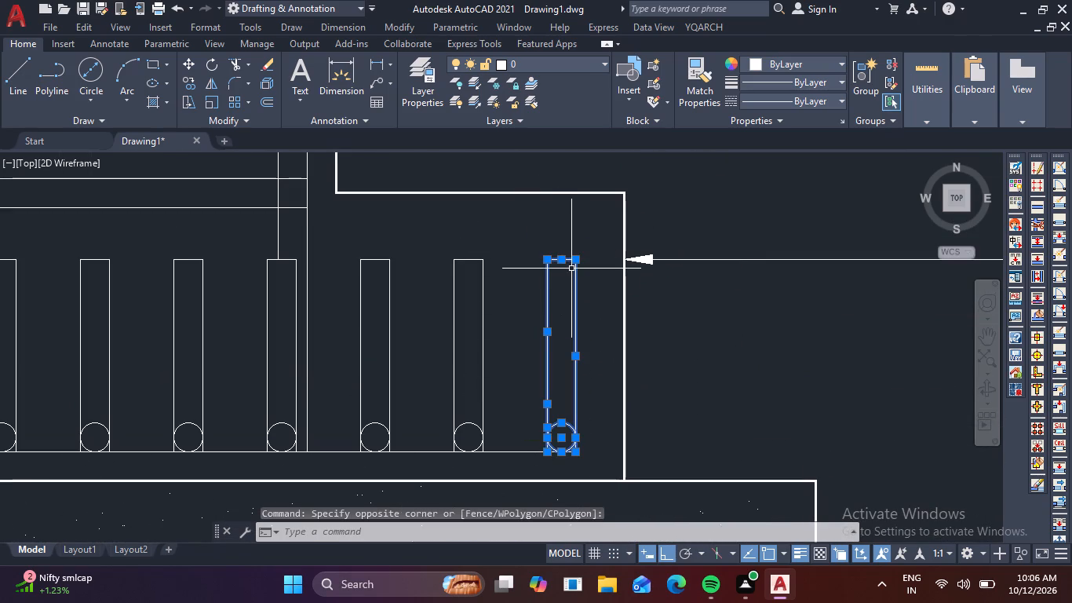
text(CO)
key(space)
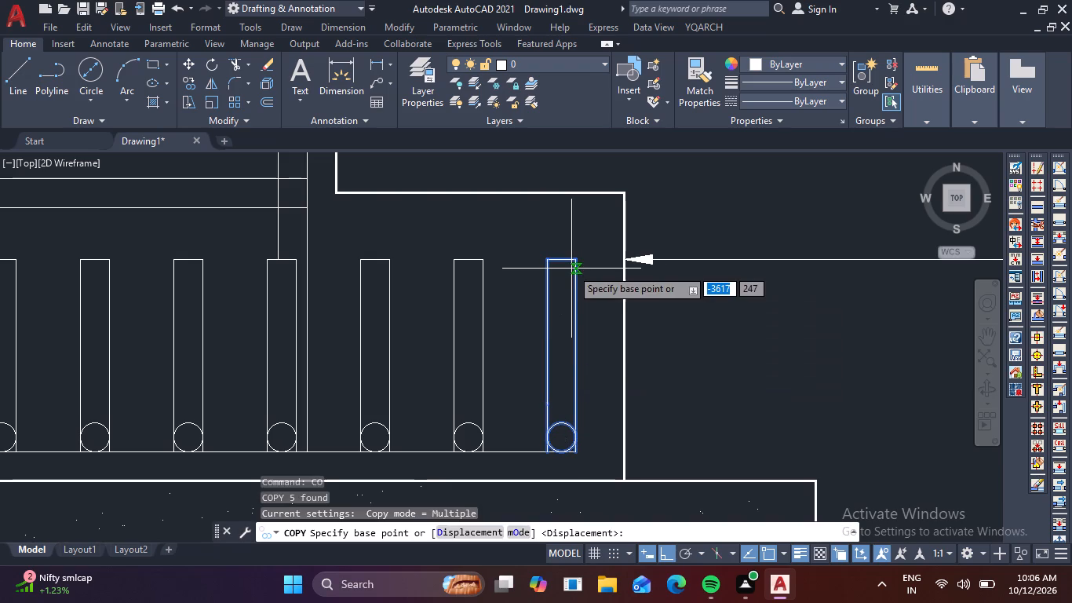
click(571, 269)
scroll(821, 303, down, 3)
scroll(949, 318, down, 1)
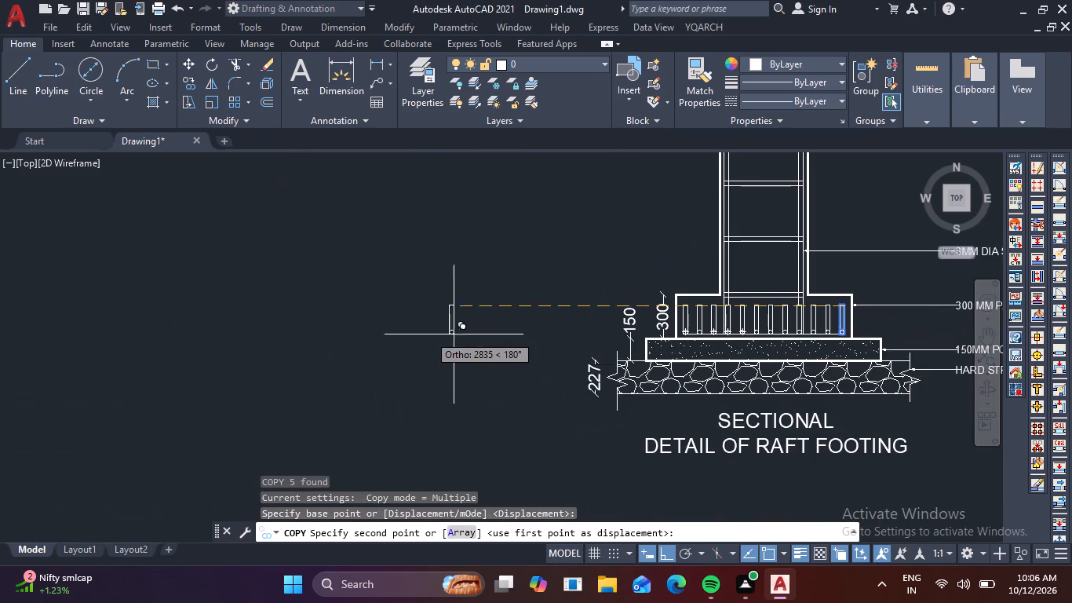
middle_drag(826, 326, 191, 387)
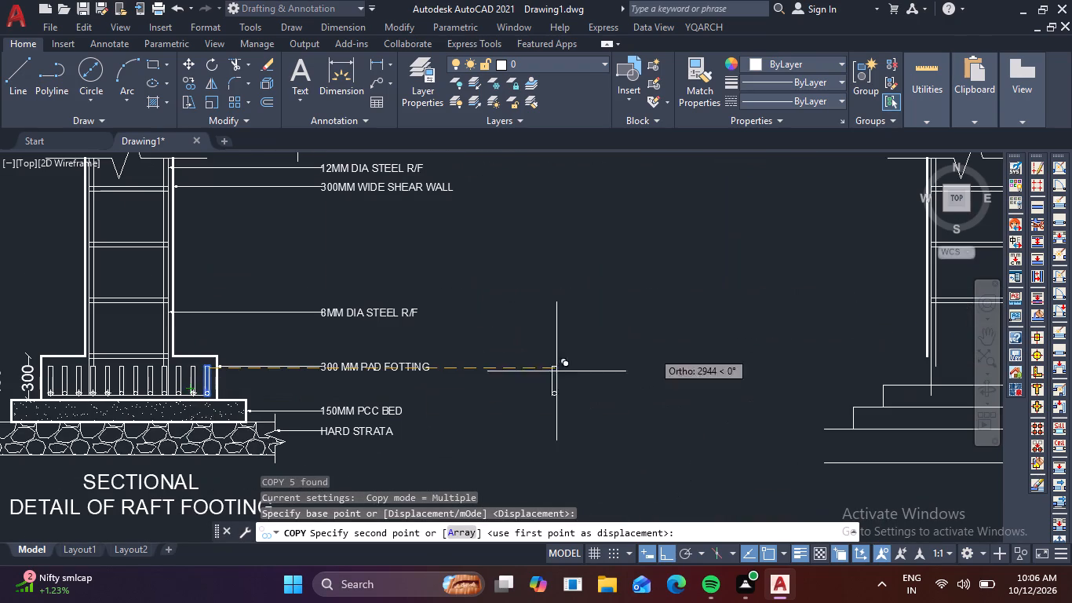
middle_drag(761, 359, 359, 400)
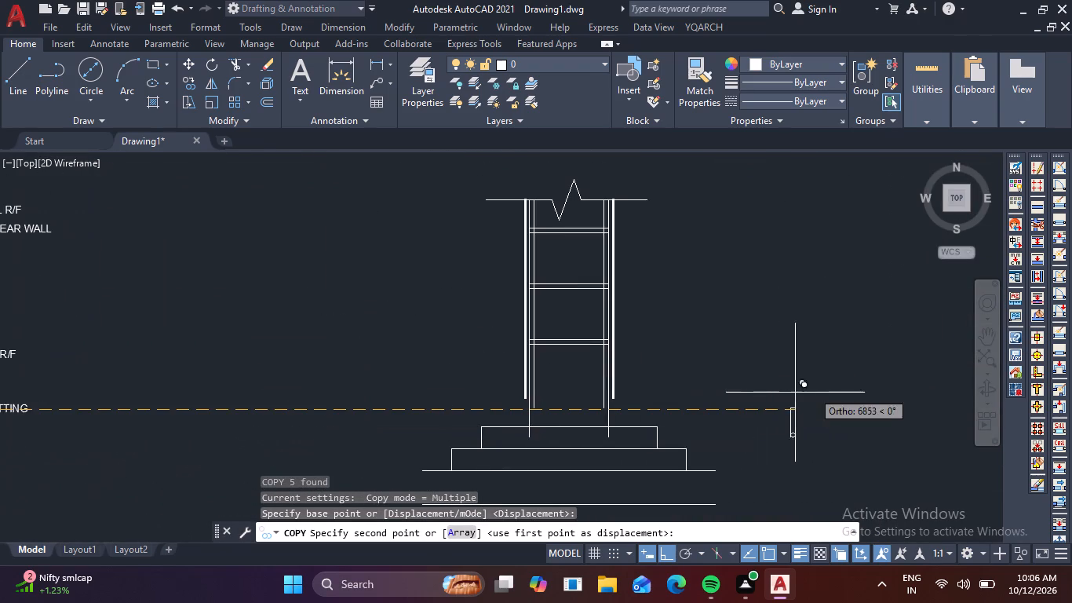
click(813, 391)
key(Escape)
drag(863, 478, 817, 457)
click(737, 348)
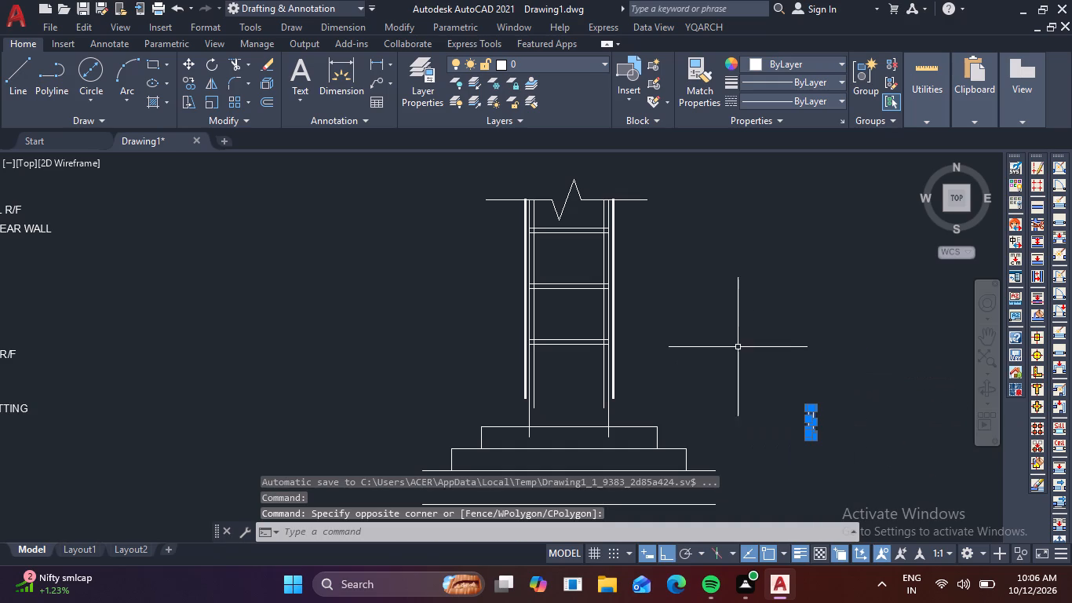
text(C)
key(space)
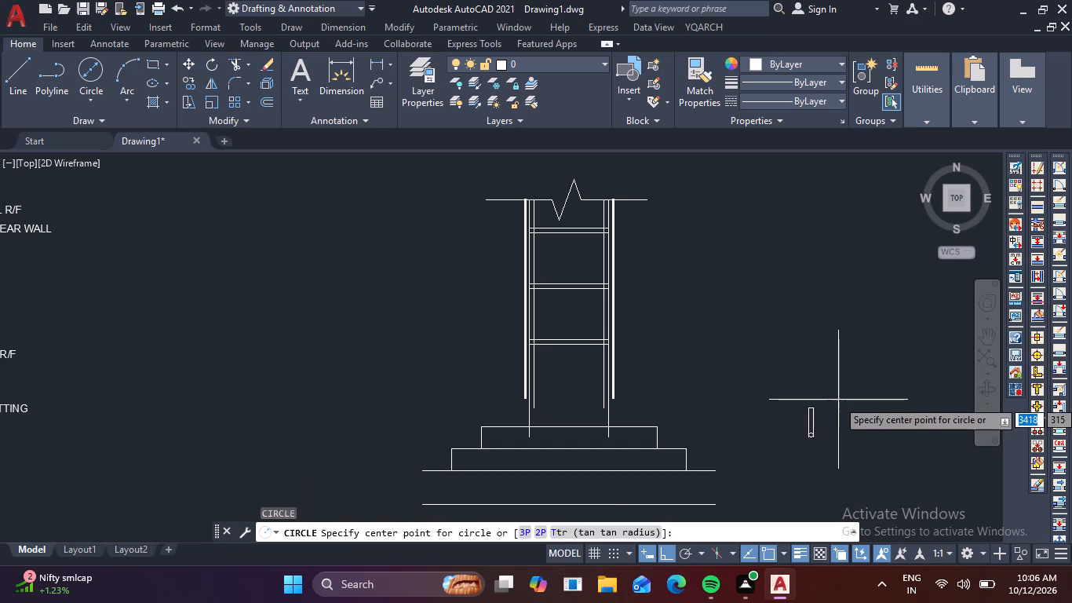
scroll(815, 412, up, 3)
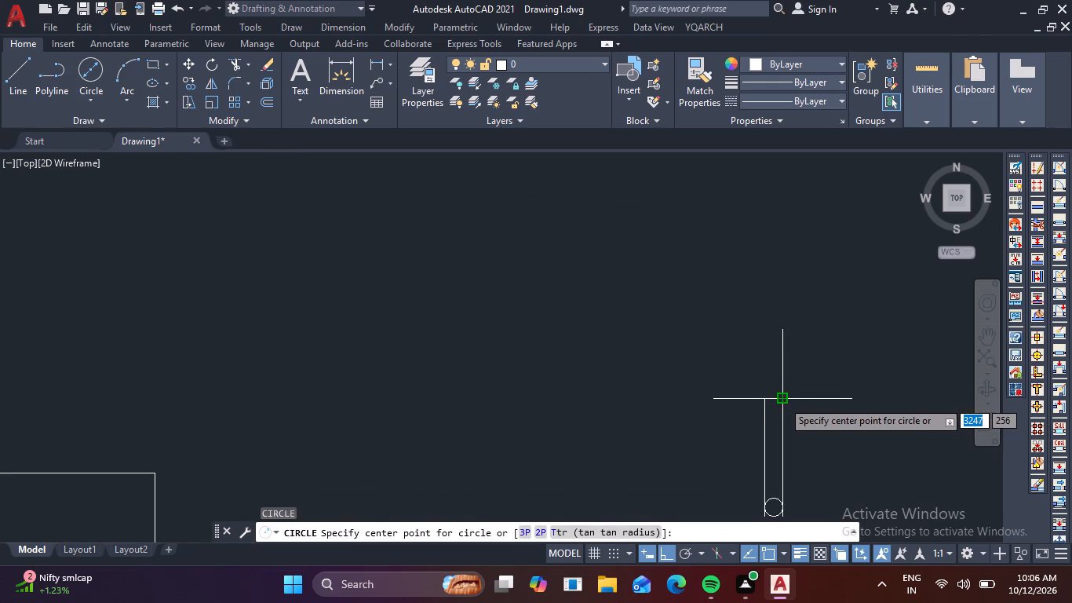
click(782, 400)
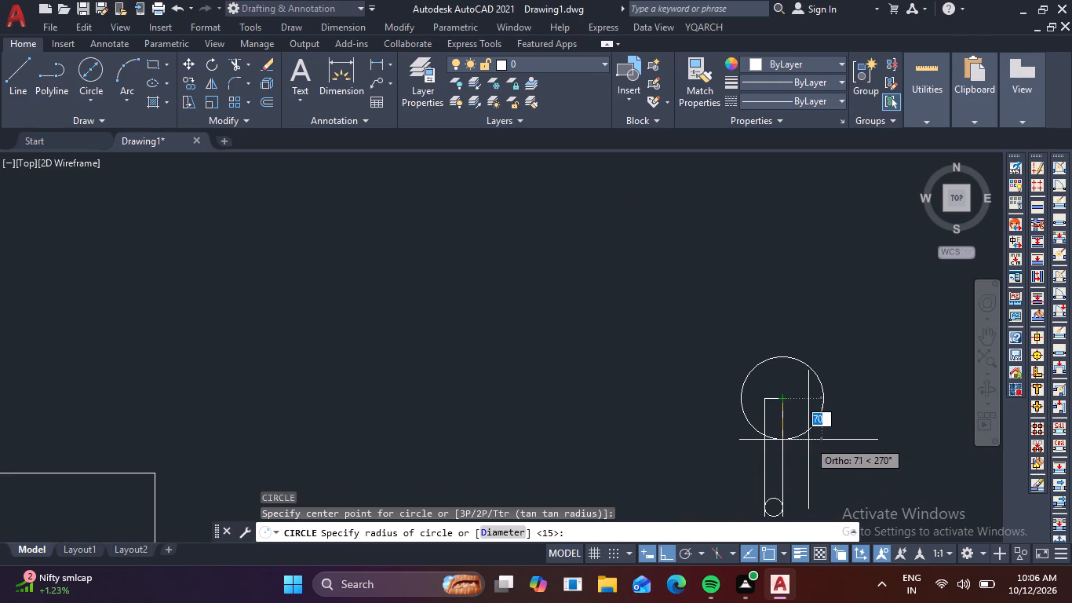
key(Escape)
Scale the copied bar and circle from its top-right corner, using the bar's height as reference and 150 mm as the new length.
middle_drag(844, 495, 832, 433)
click(807, 482)
click(647, 272)
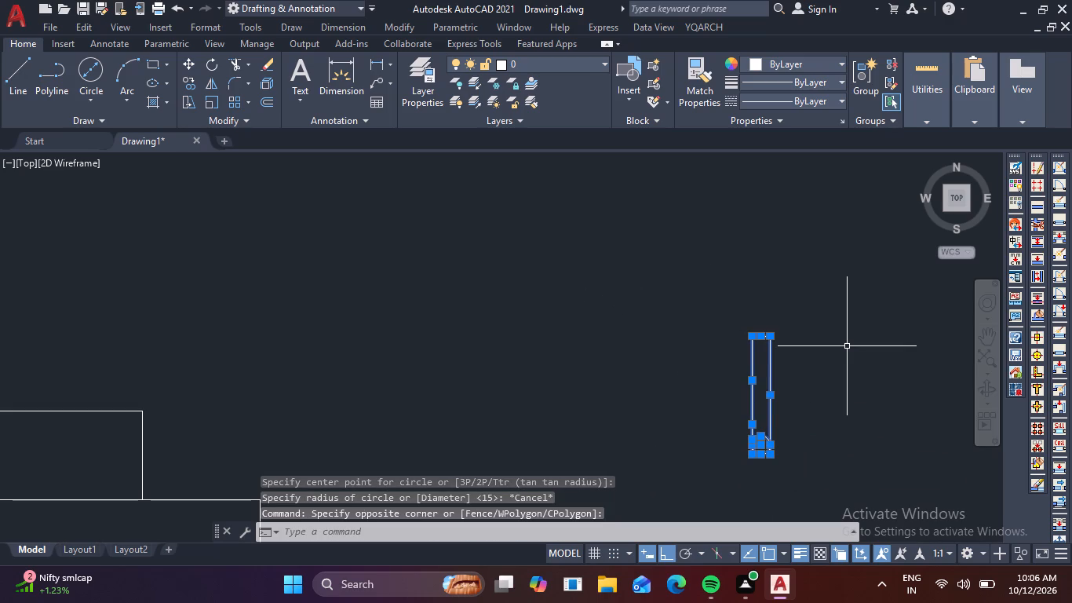
text(SC)
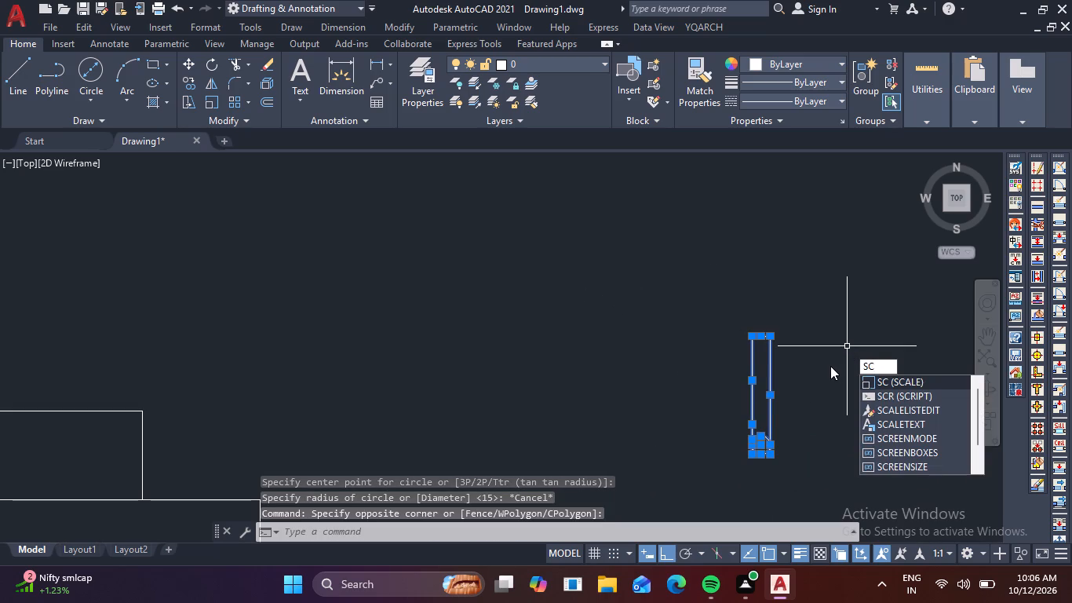
key(space)
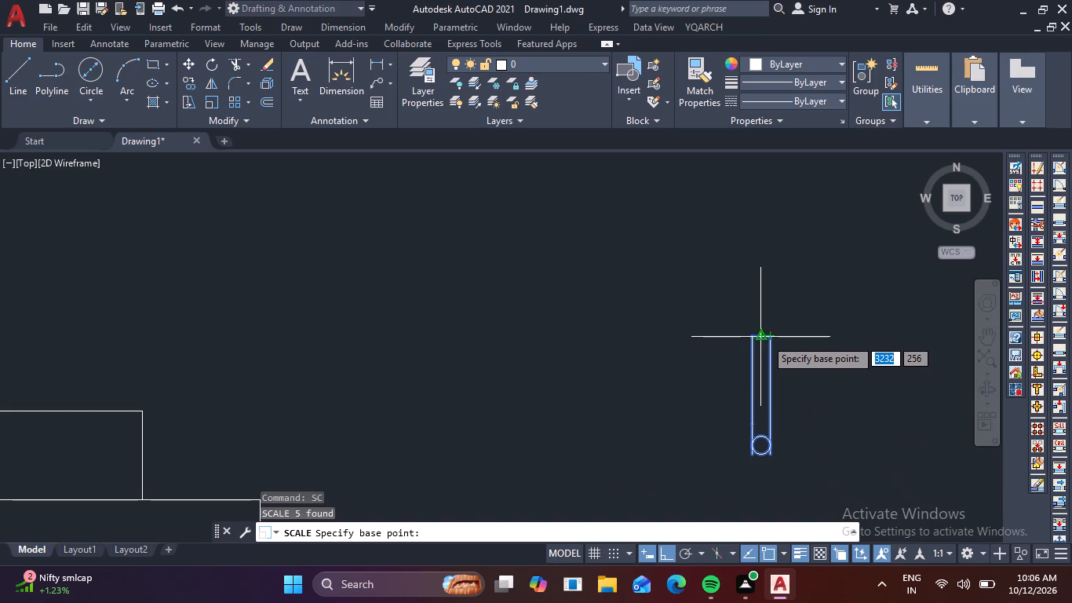
click(772, 339)
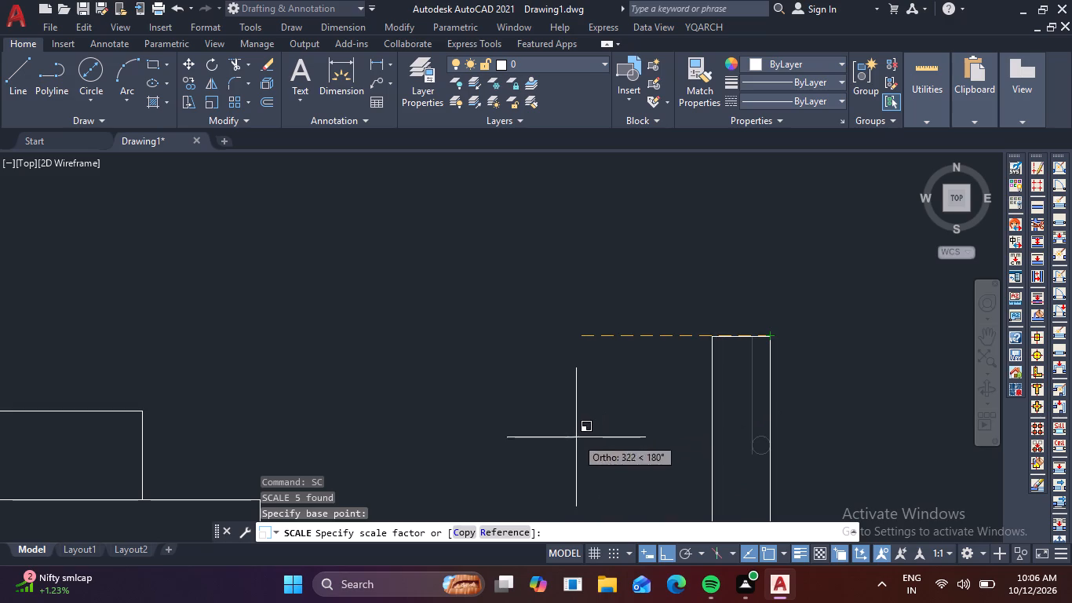
click(509, 535)
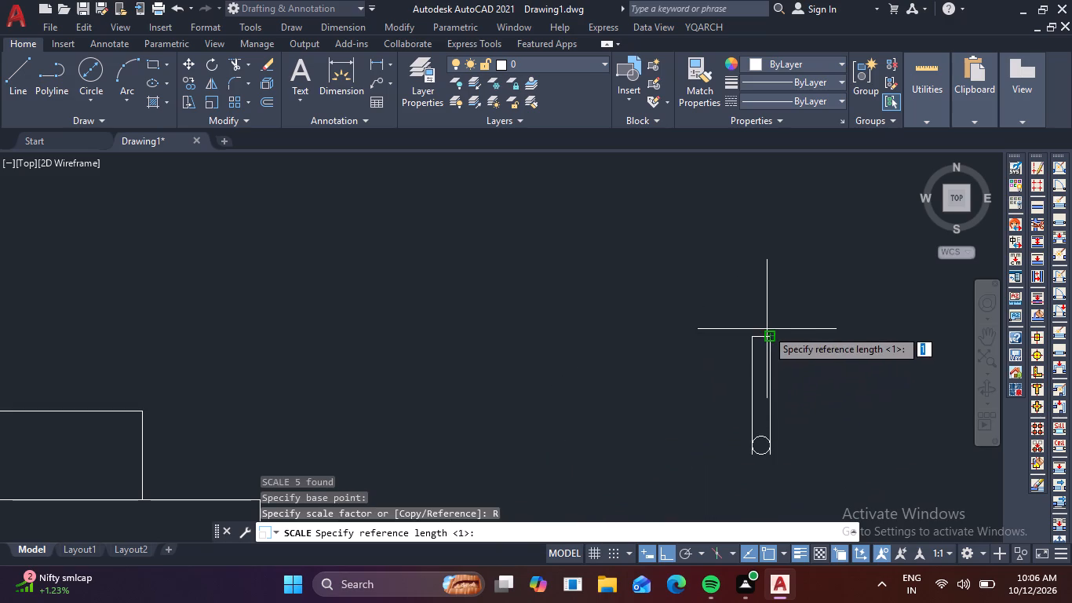
click(768, 340)
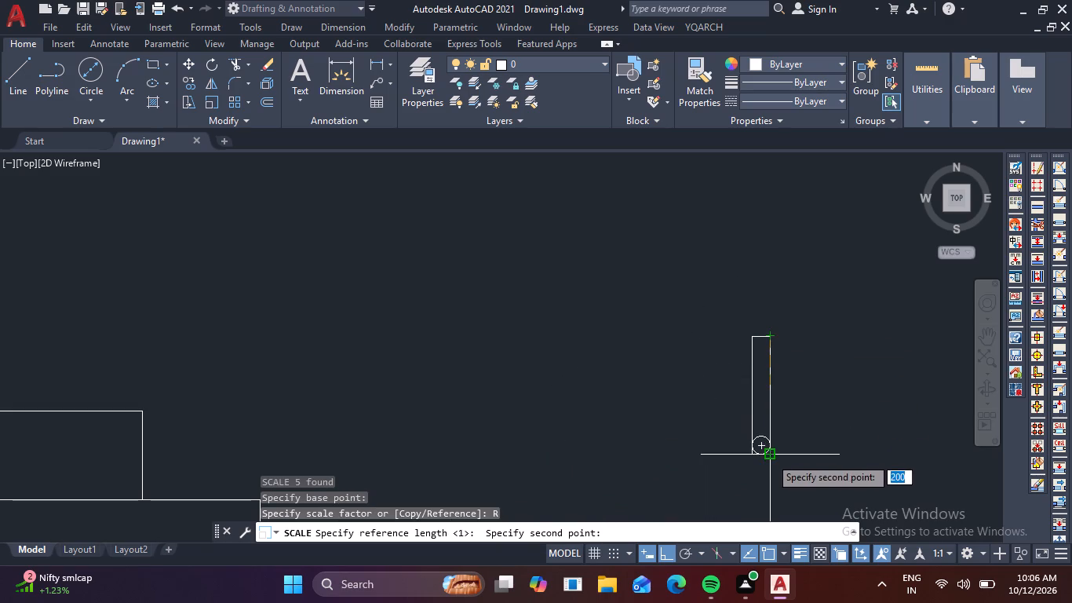
click(770, 457)
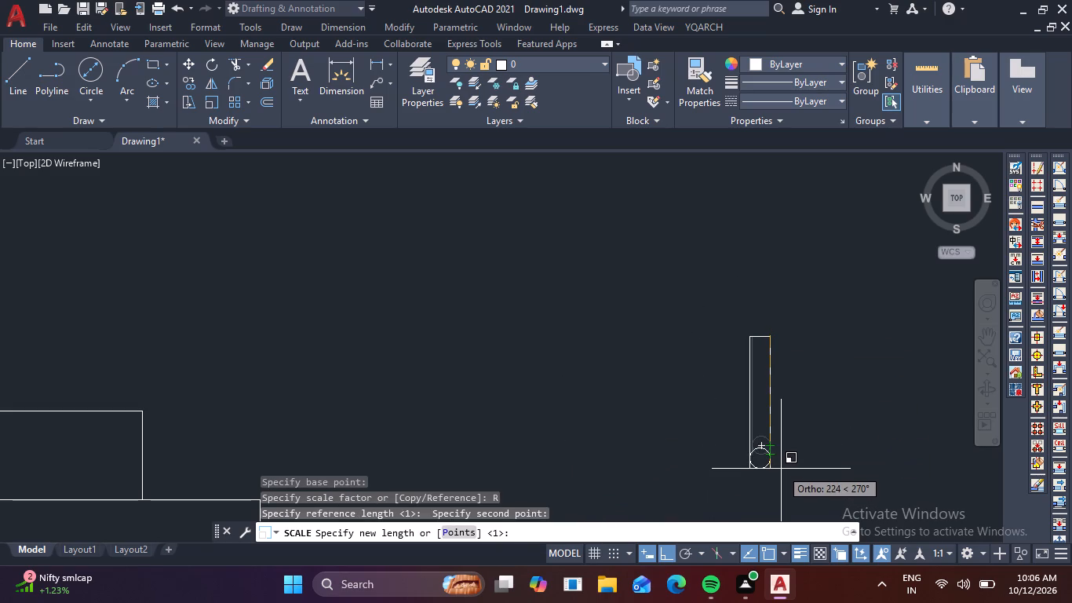
text(150)
key(Return)
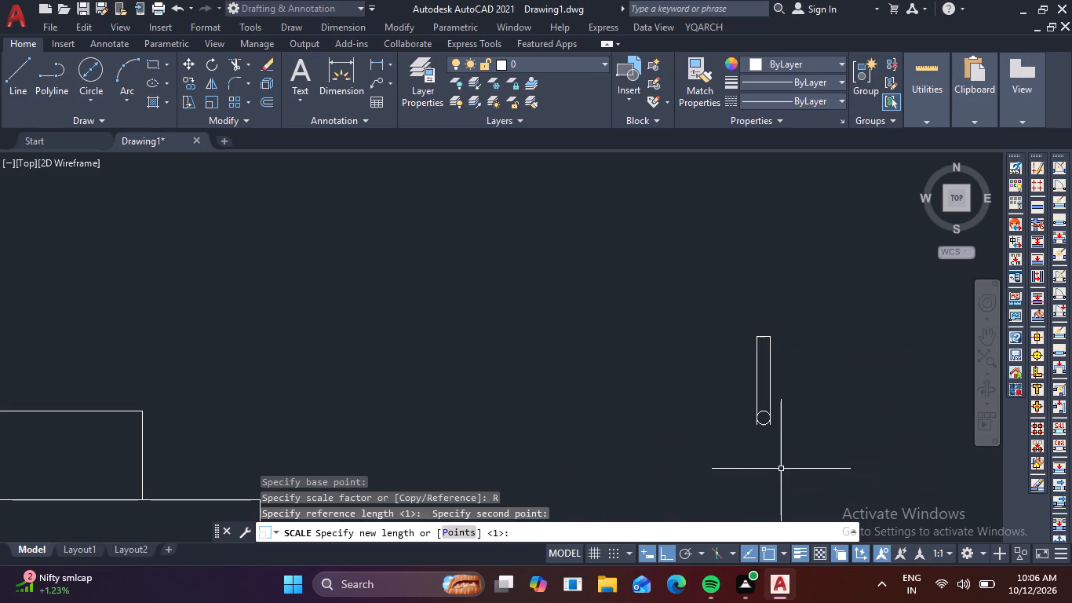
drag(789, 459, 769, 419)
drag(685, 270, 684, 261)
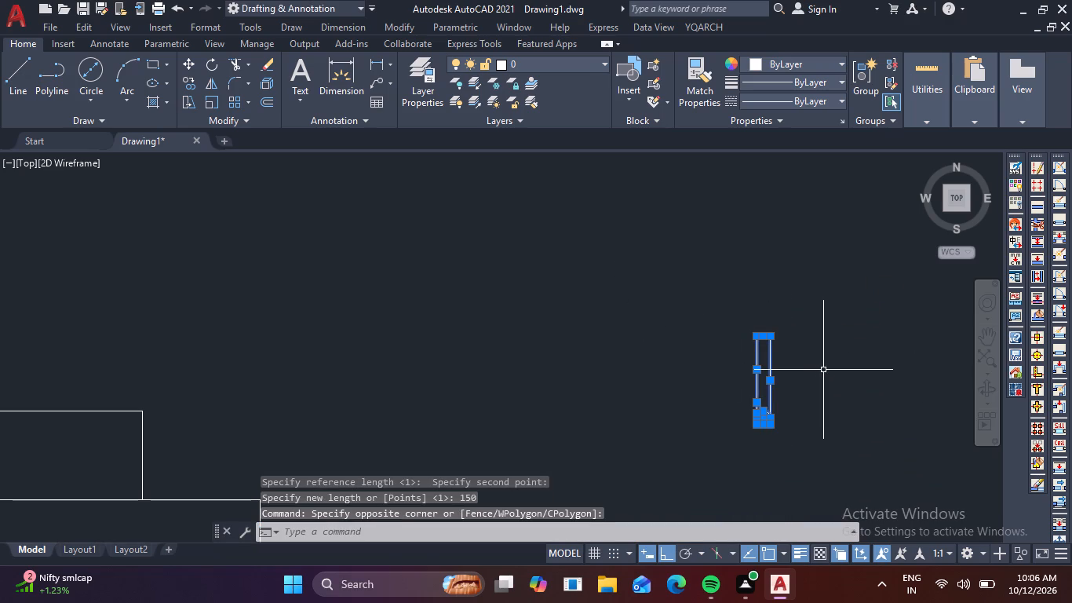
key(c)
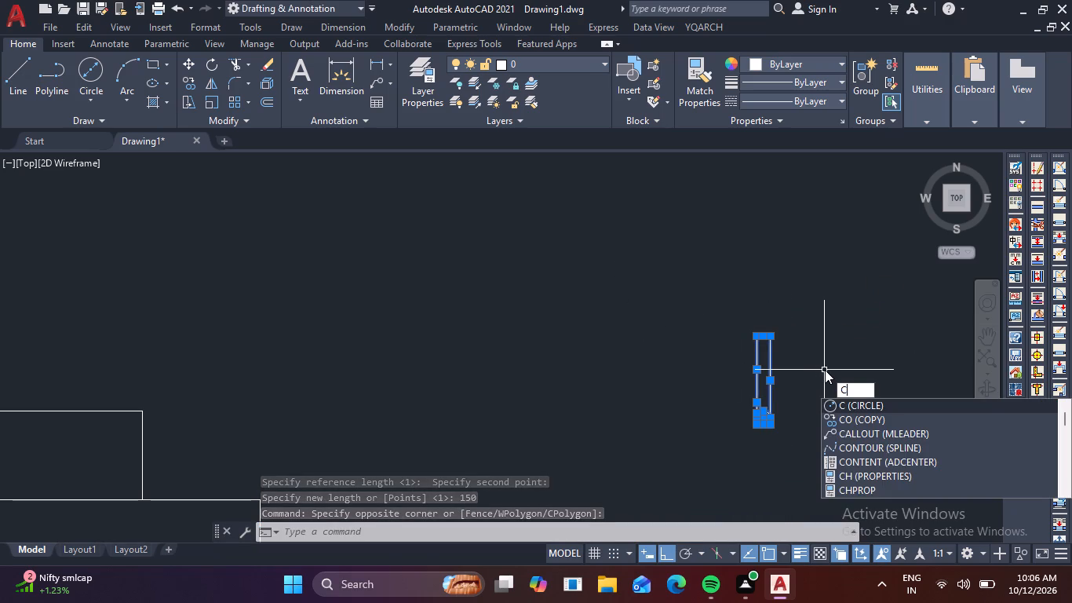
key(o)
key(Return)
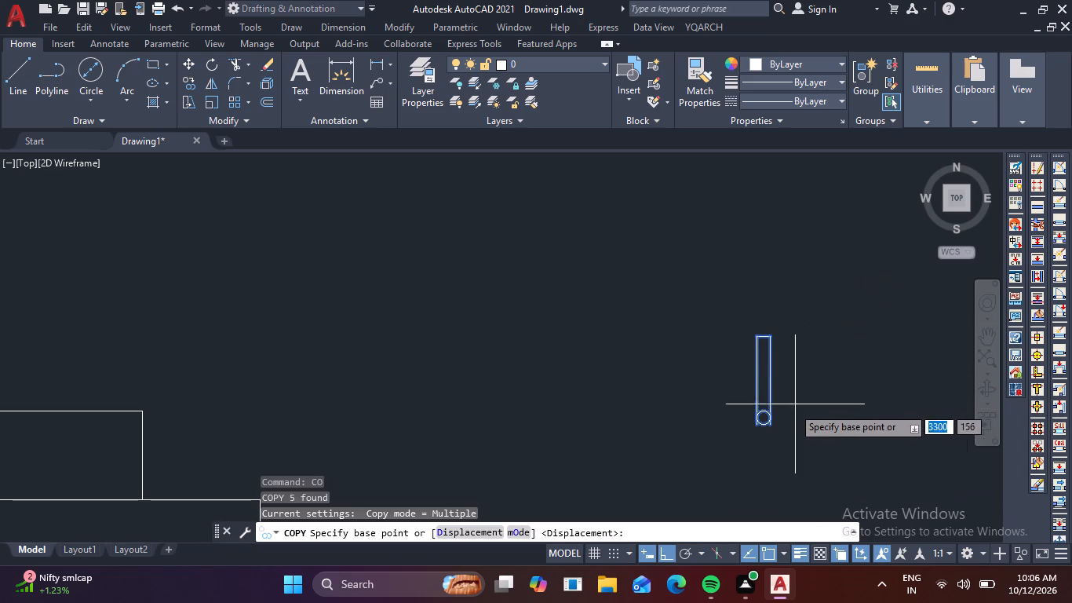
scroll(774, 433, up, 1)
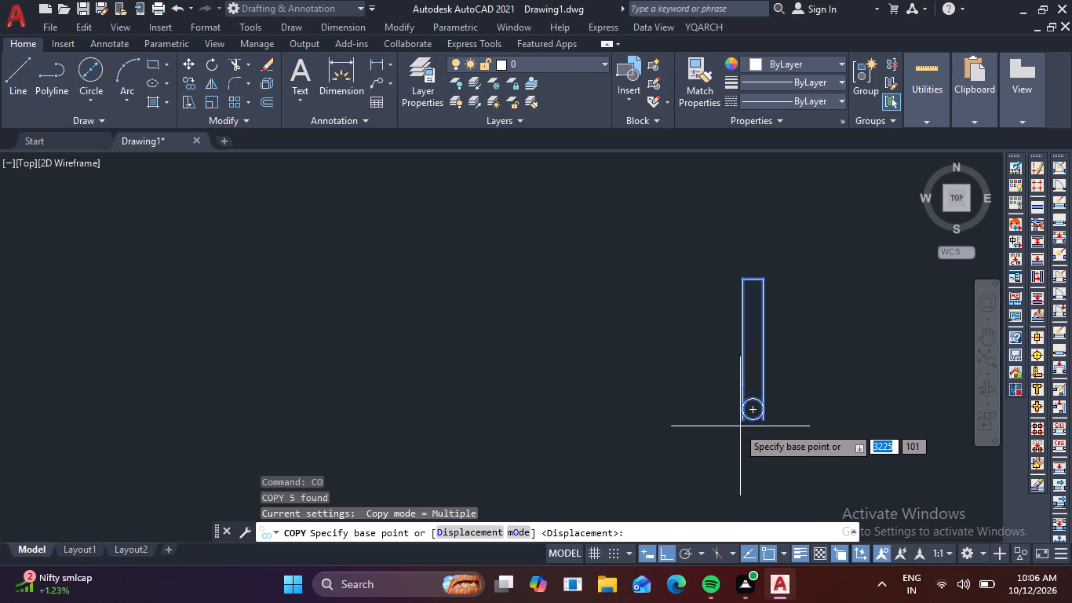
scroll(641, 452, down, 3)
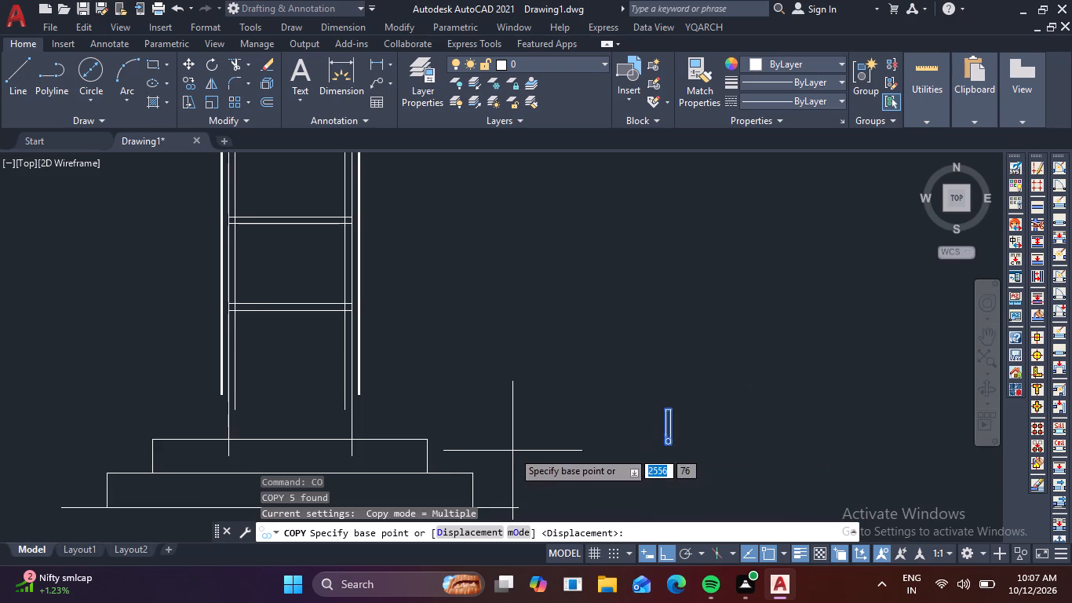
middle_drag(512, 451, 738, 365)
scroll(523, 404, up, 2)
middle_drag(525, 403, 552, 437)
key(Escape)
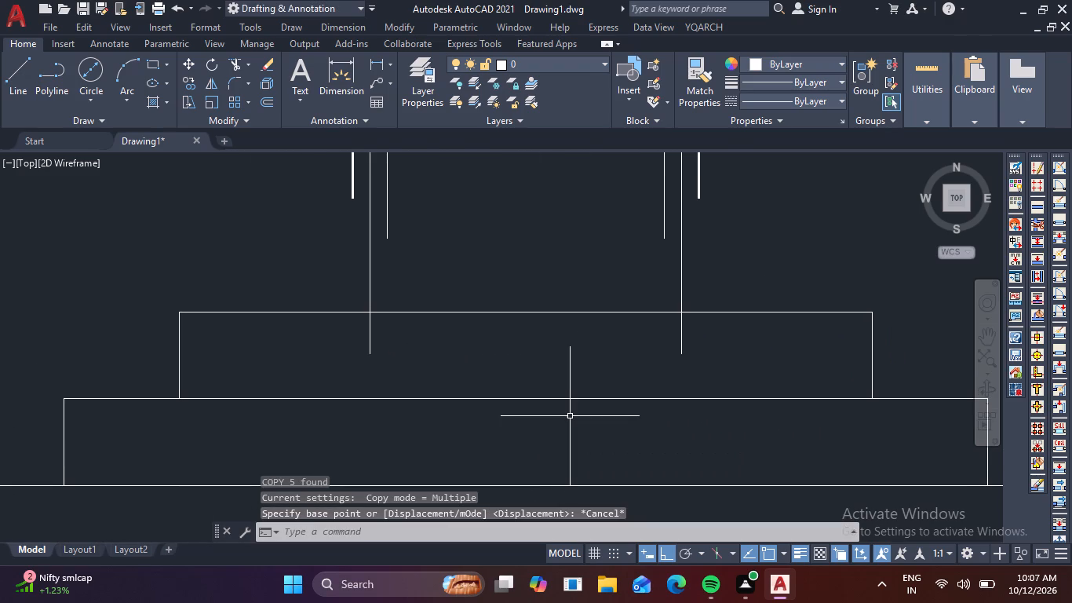
Offset the lower step's top line 20 mm upward into the upper step and regenerate the drawing.
key(o)
key(Return)
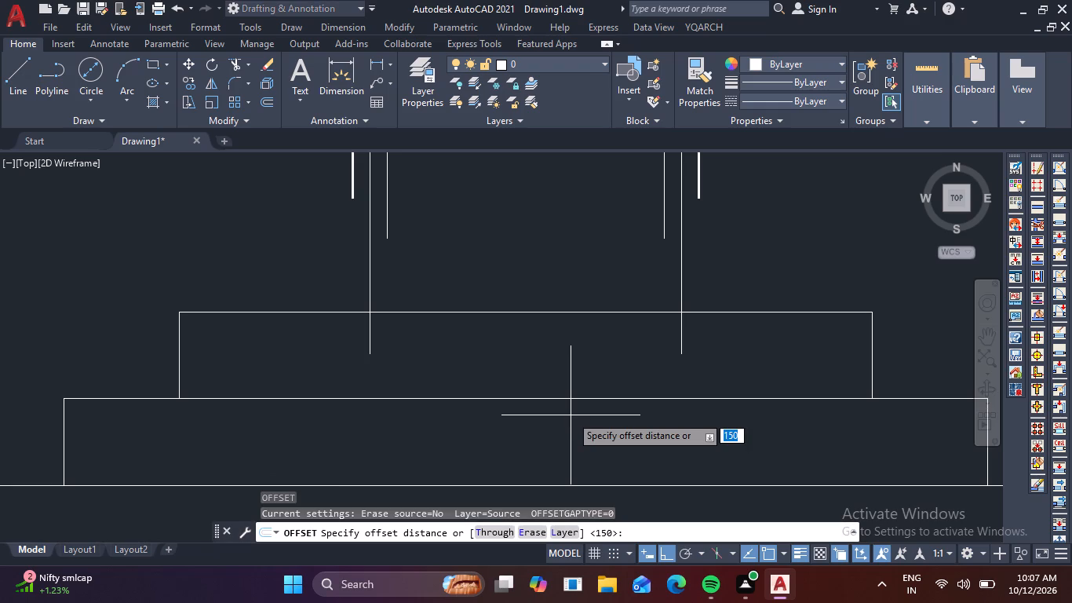
text(20)
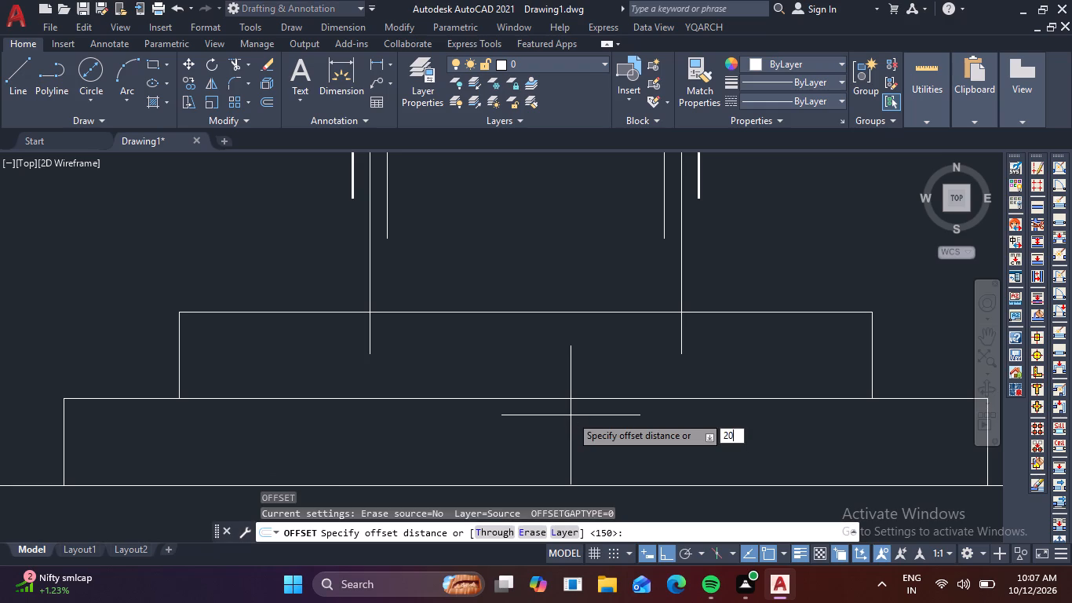
key(space)
click(571, 399)
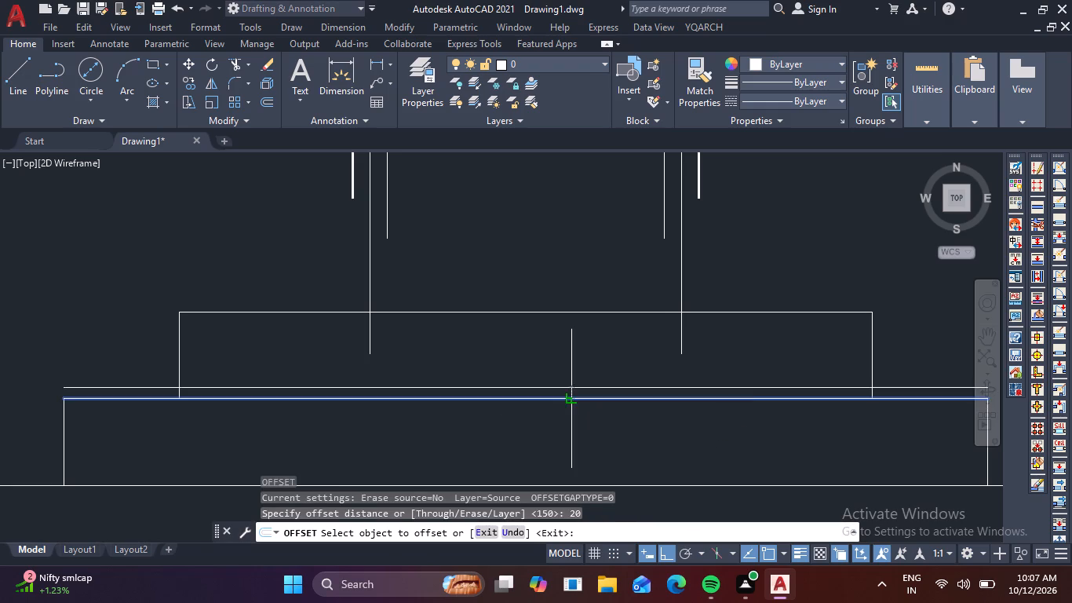
click(588, 355)
key(Escape)
text(RE)
key(space)
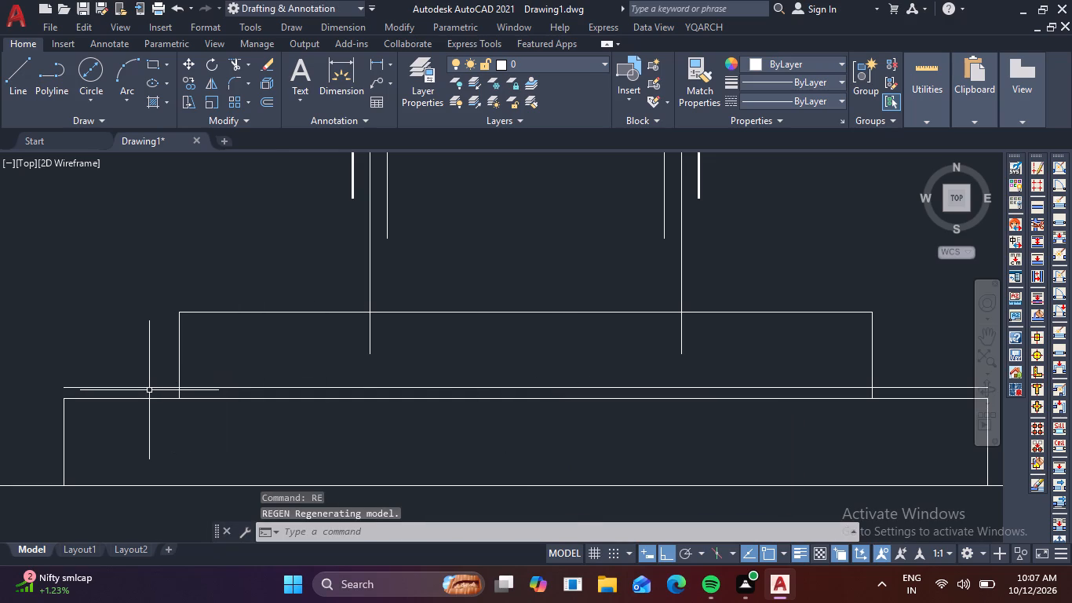
Trim both overhanging ends of the new offset line back to the upper step's side edges.
key(Escape)
text(TR)
key(space)
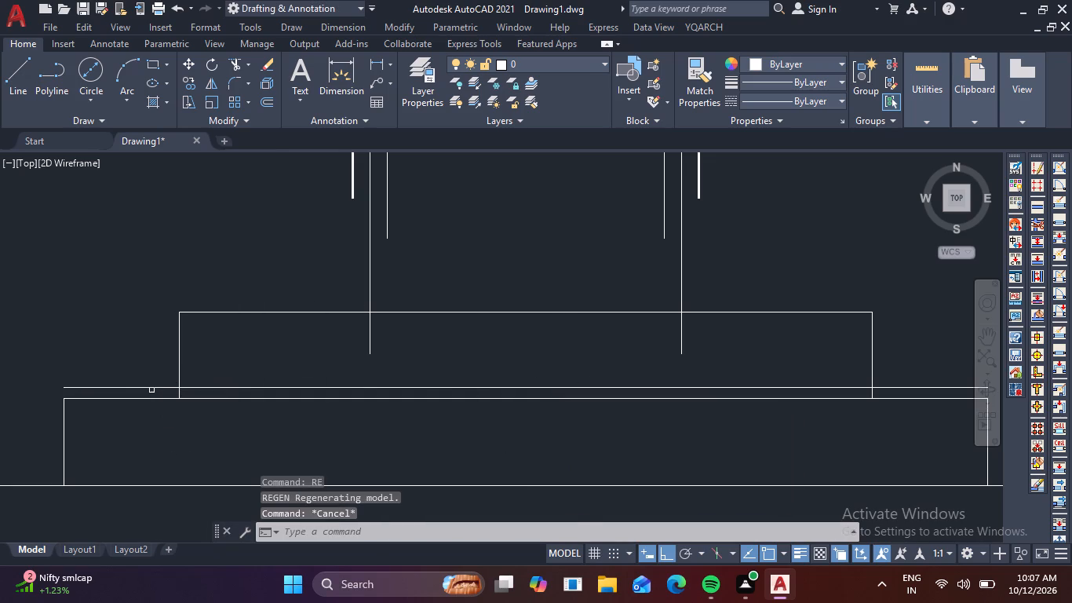
click(152, 387)
scroll(352, 419, down, 2)
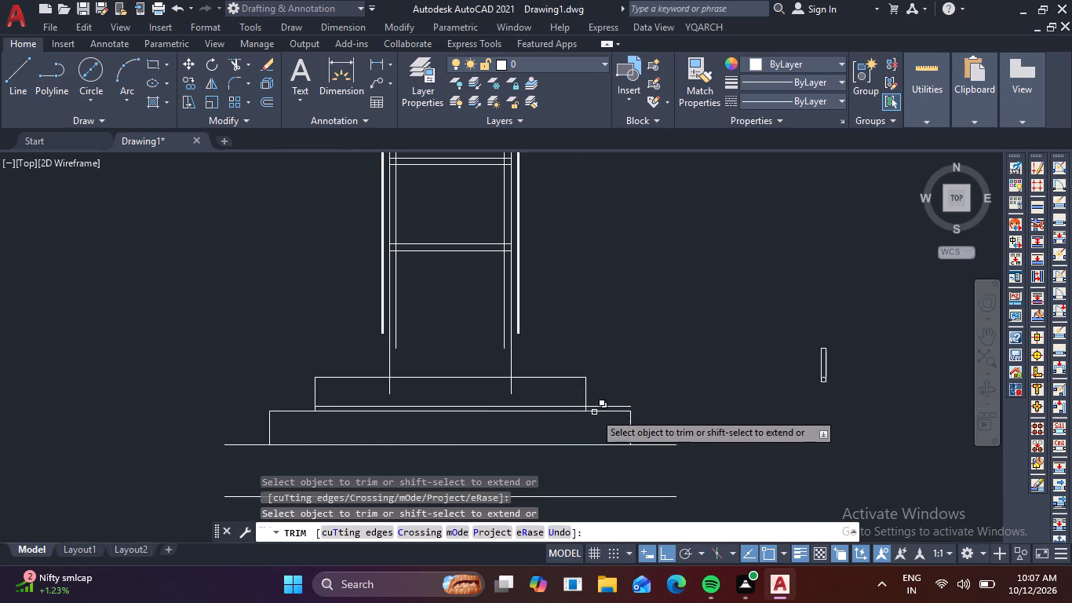
scroll(606, 410, up, 2)
click(622, 398)
click(621, 412)
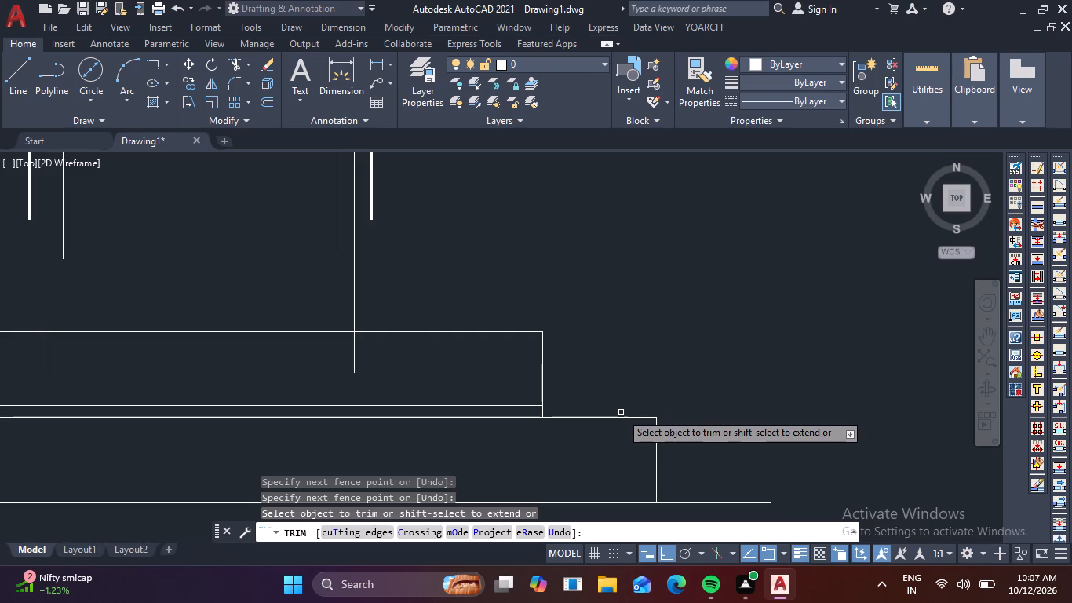
key(Escape)
Shorten the trimmed offset line at both ends using Lengthen with a delta of -20.
key(l)
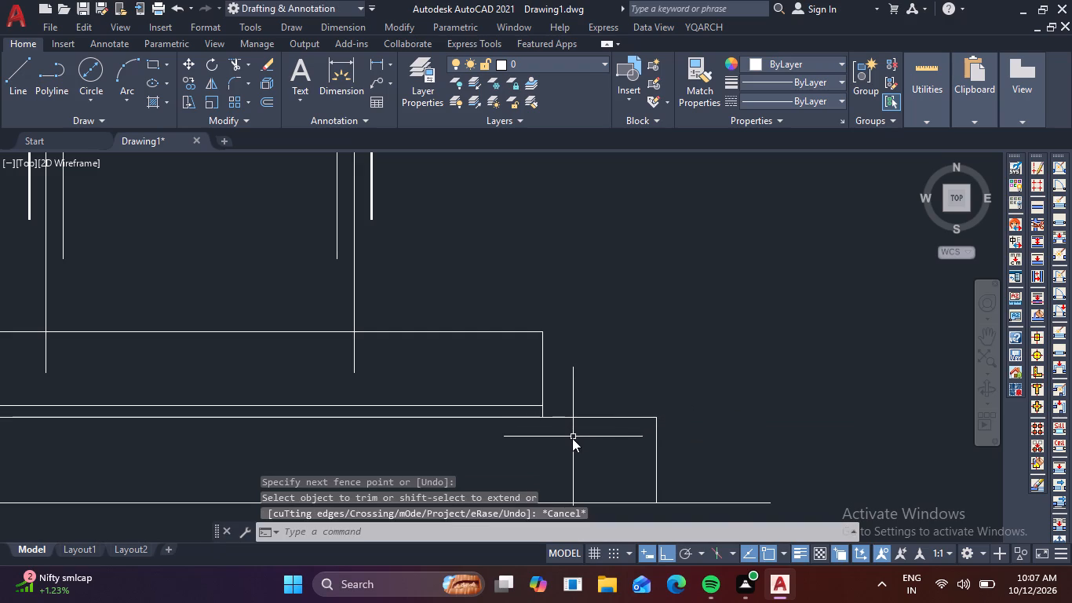
key(e)
key(n)
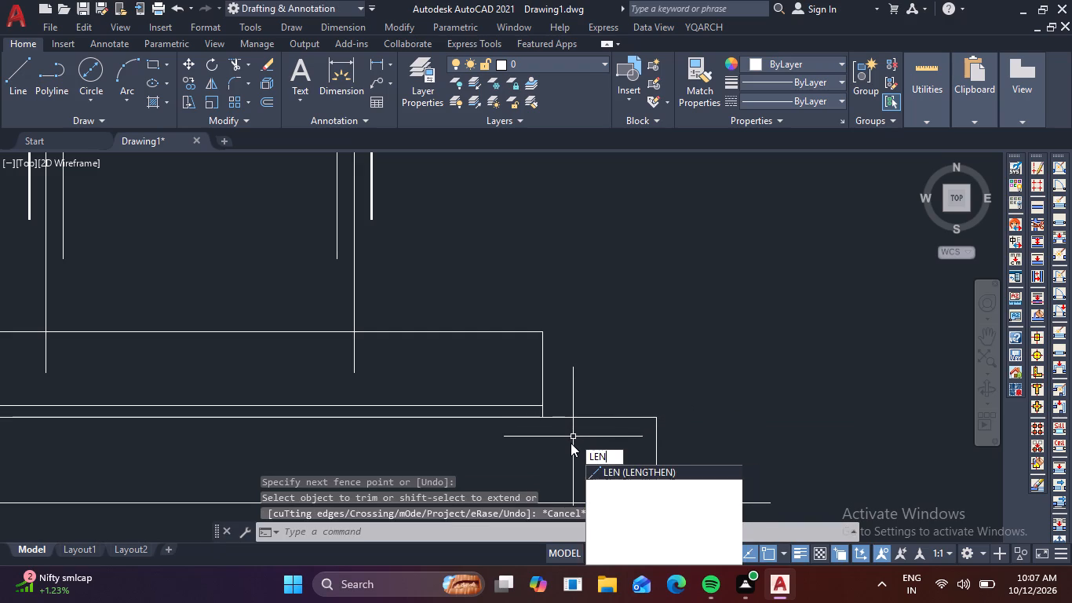
key(space)
middle_drag(562, 444, 679, 427)
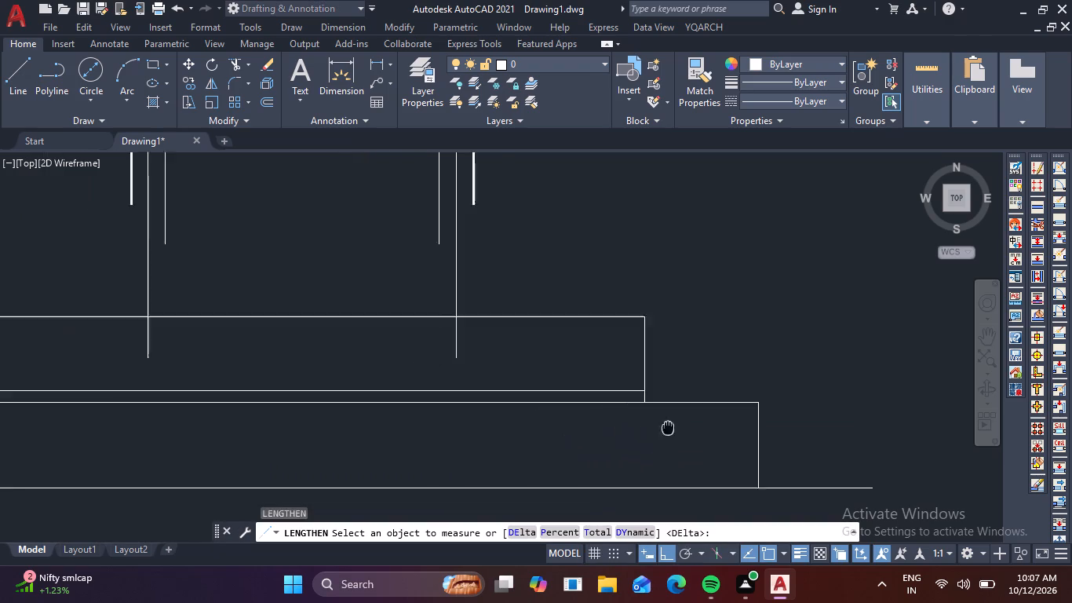
middle_drag(679, 427, 770, 429)
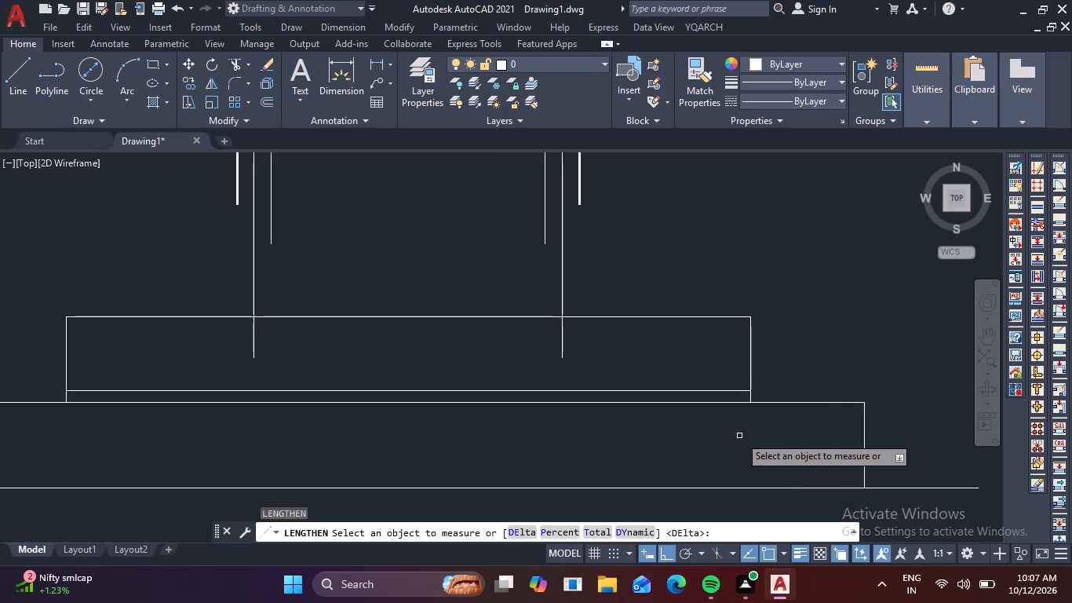
text(20)
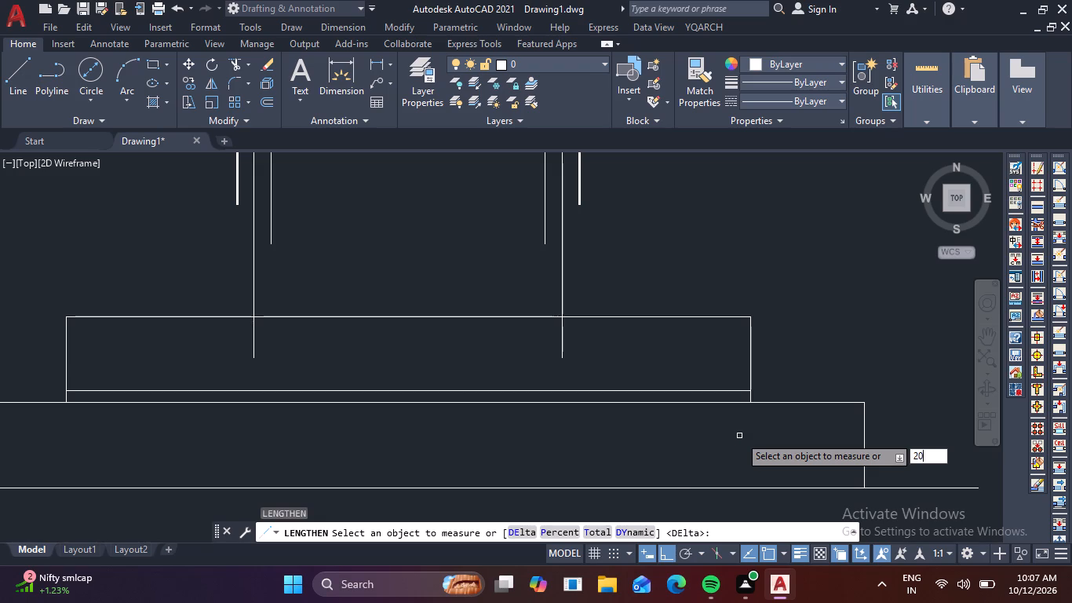
click(518, 534)
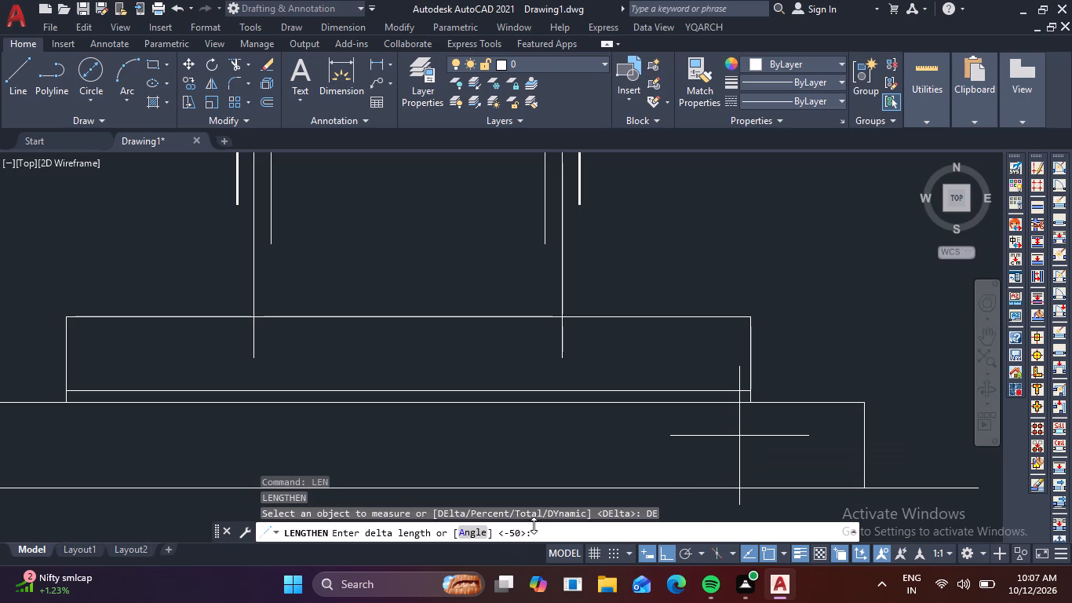
text(-2)
key(0)
key(Return)
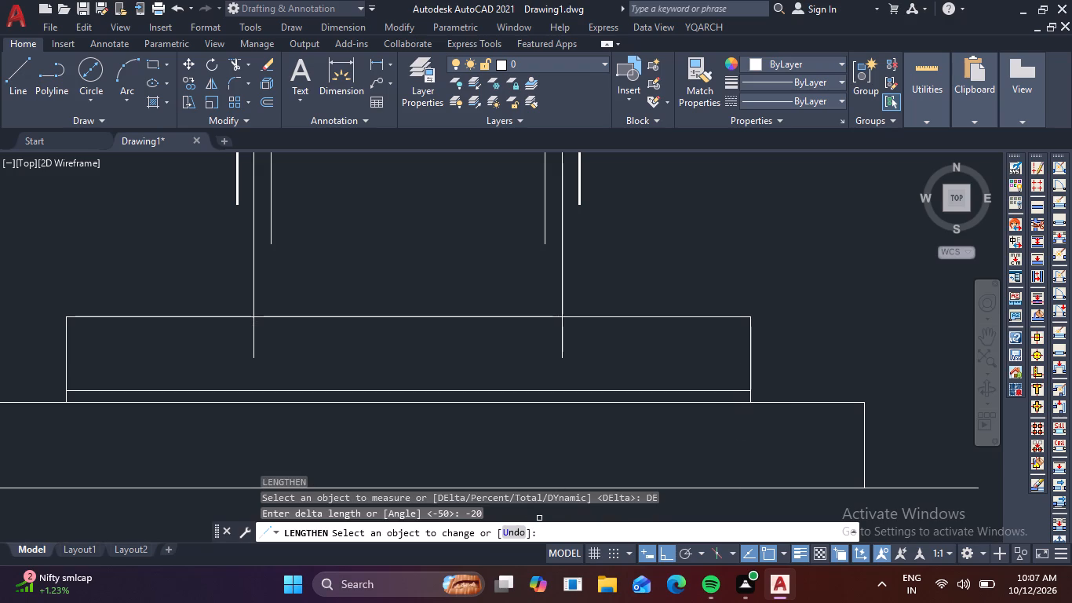
click(740, 391)
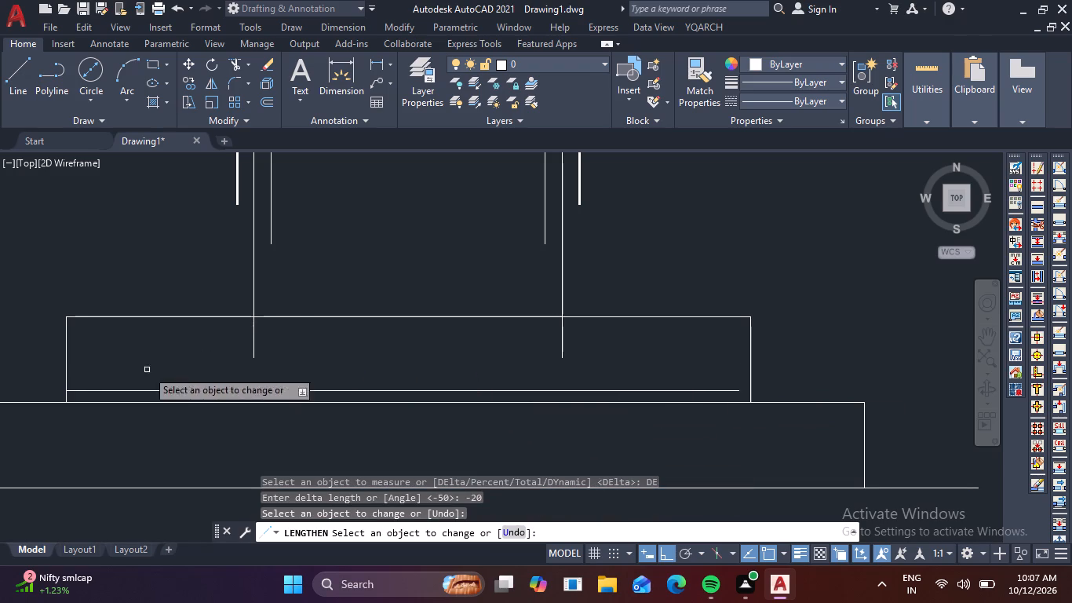
click(85, 390)
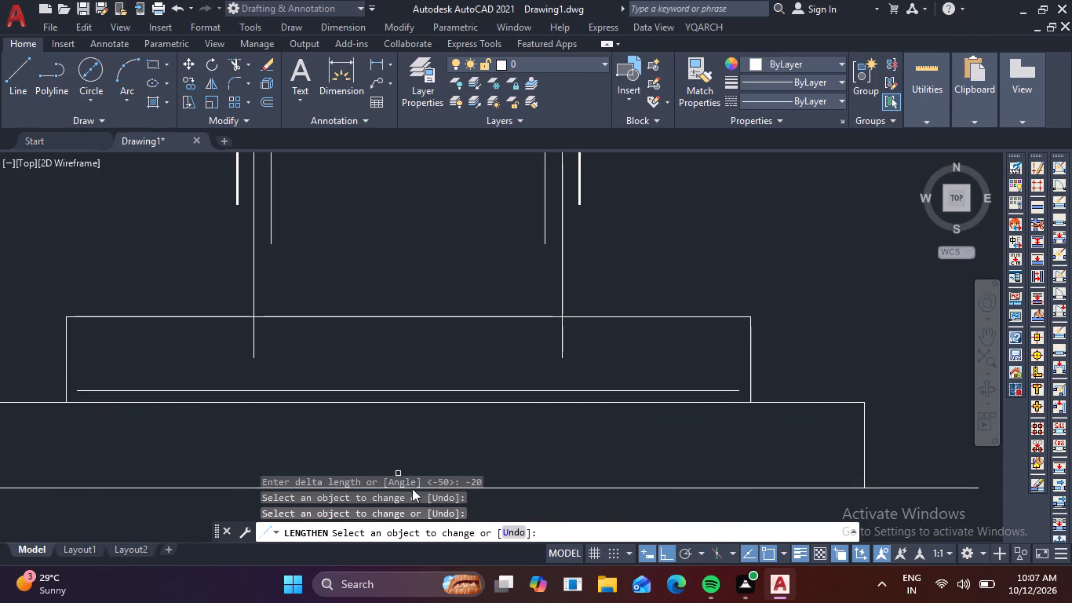
key(Escape)
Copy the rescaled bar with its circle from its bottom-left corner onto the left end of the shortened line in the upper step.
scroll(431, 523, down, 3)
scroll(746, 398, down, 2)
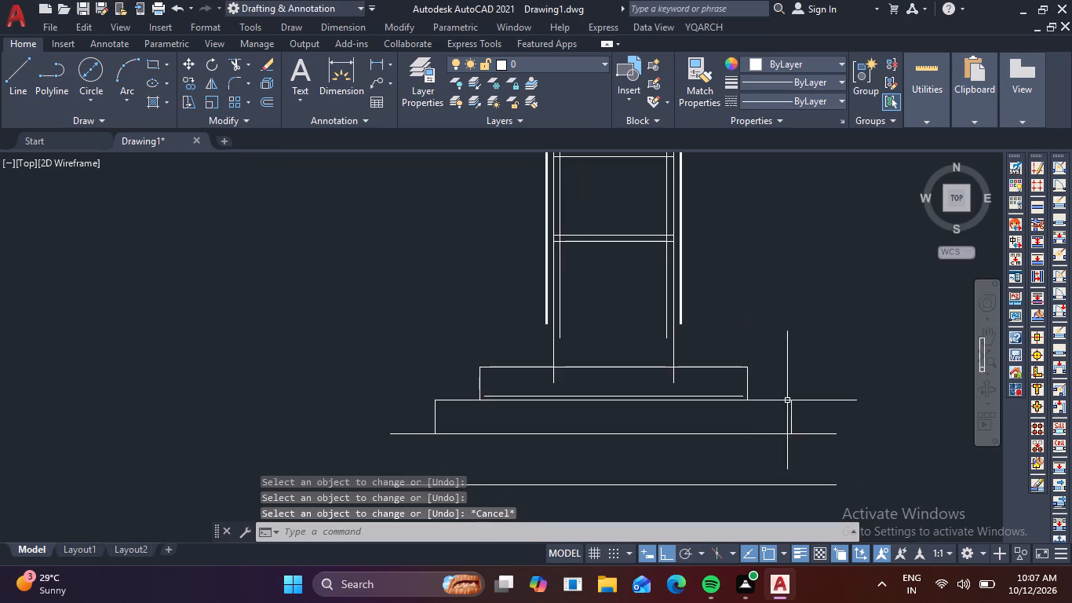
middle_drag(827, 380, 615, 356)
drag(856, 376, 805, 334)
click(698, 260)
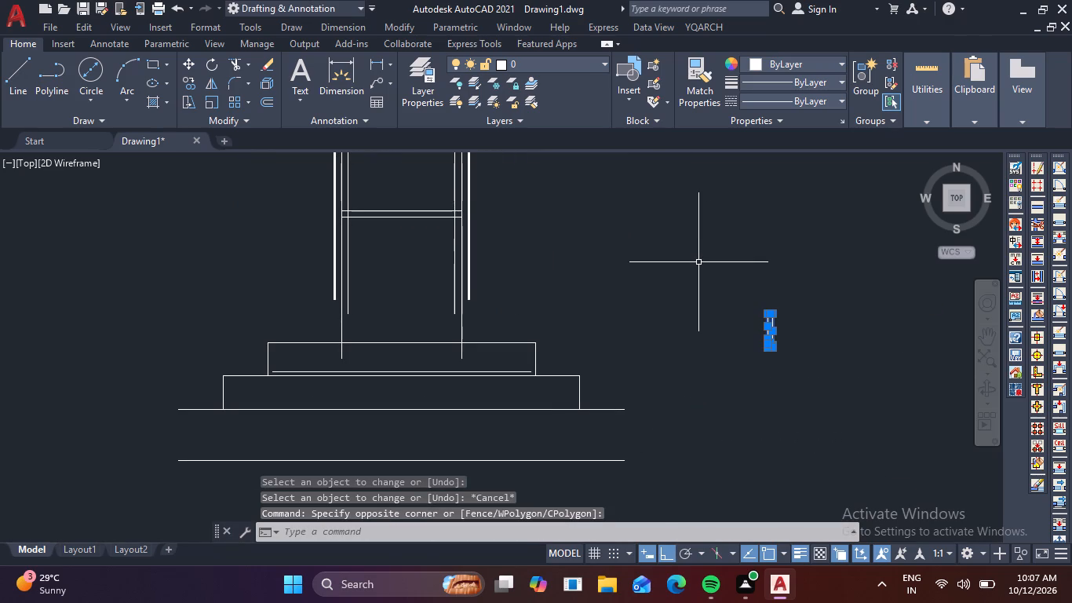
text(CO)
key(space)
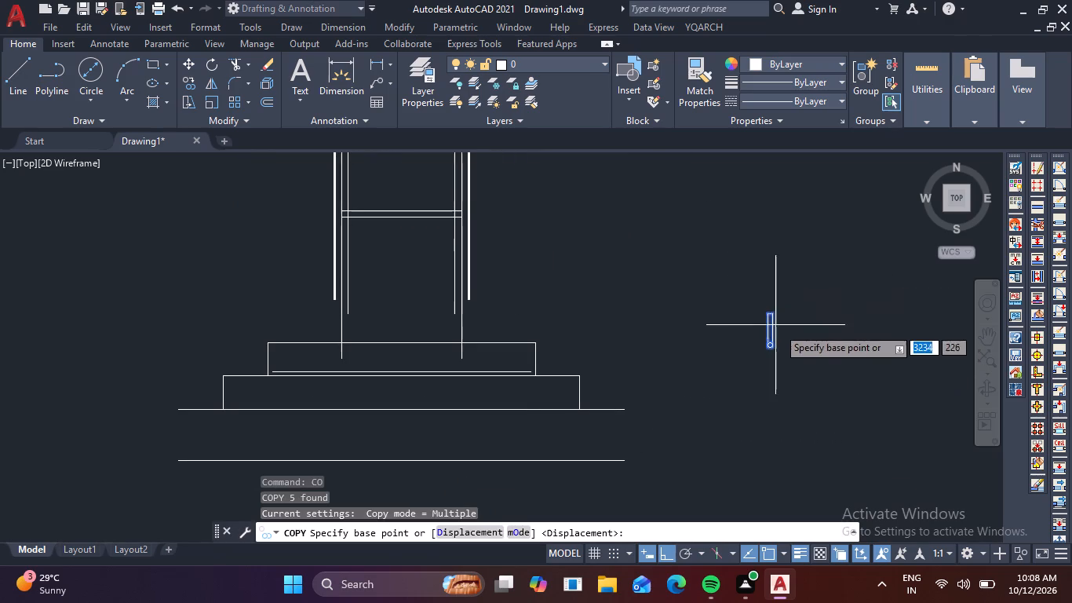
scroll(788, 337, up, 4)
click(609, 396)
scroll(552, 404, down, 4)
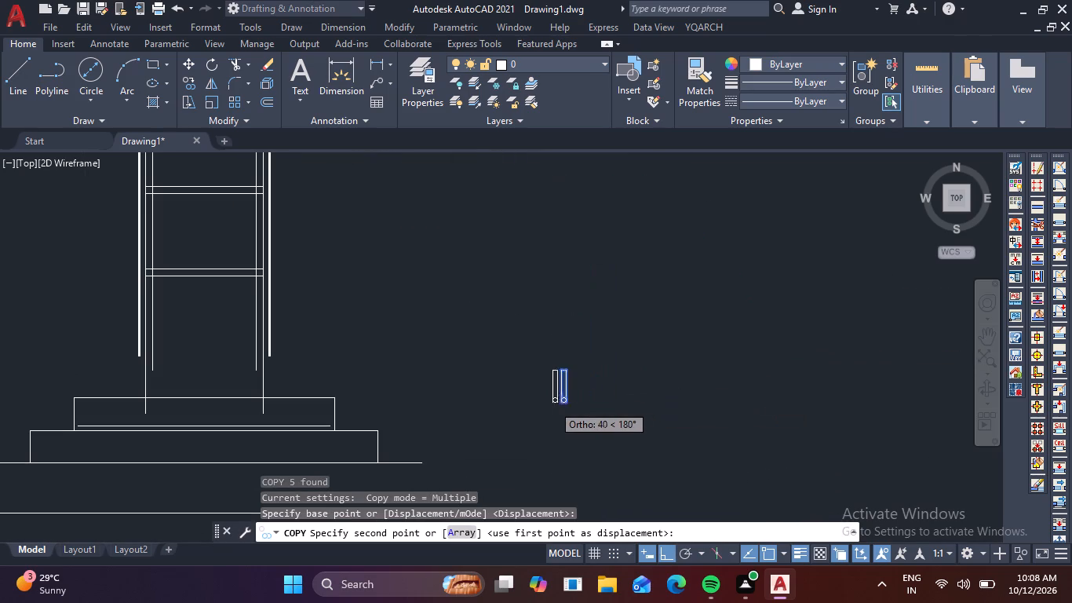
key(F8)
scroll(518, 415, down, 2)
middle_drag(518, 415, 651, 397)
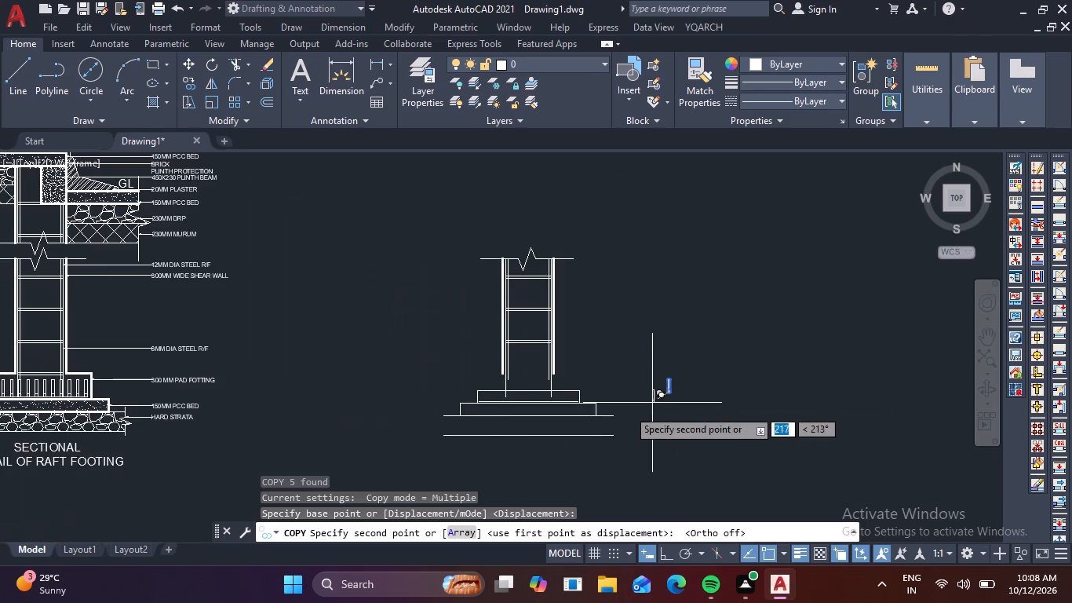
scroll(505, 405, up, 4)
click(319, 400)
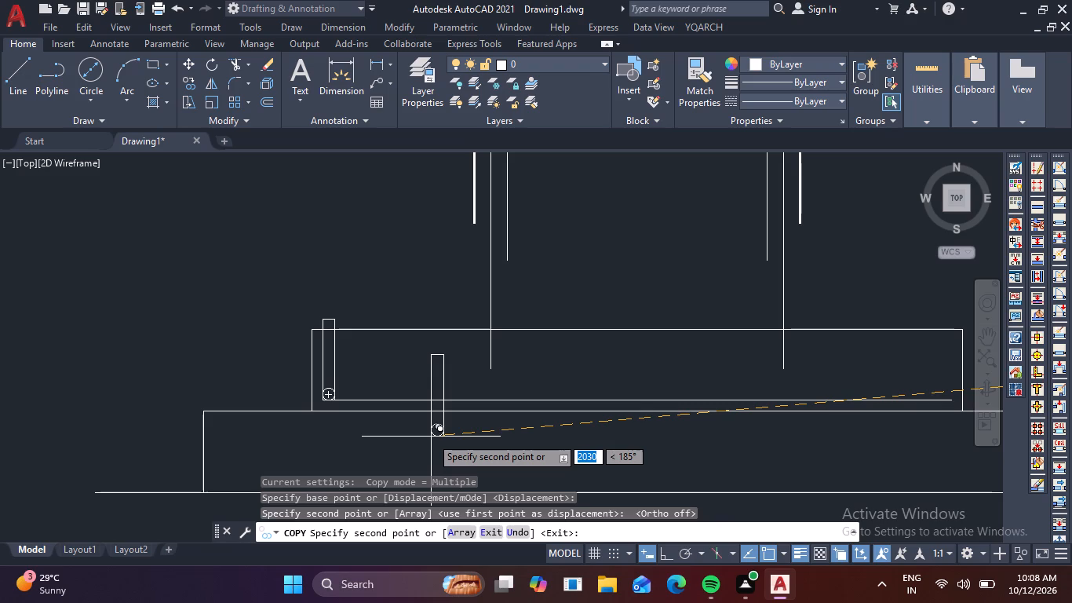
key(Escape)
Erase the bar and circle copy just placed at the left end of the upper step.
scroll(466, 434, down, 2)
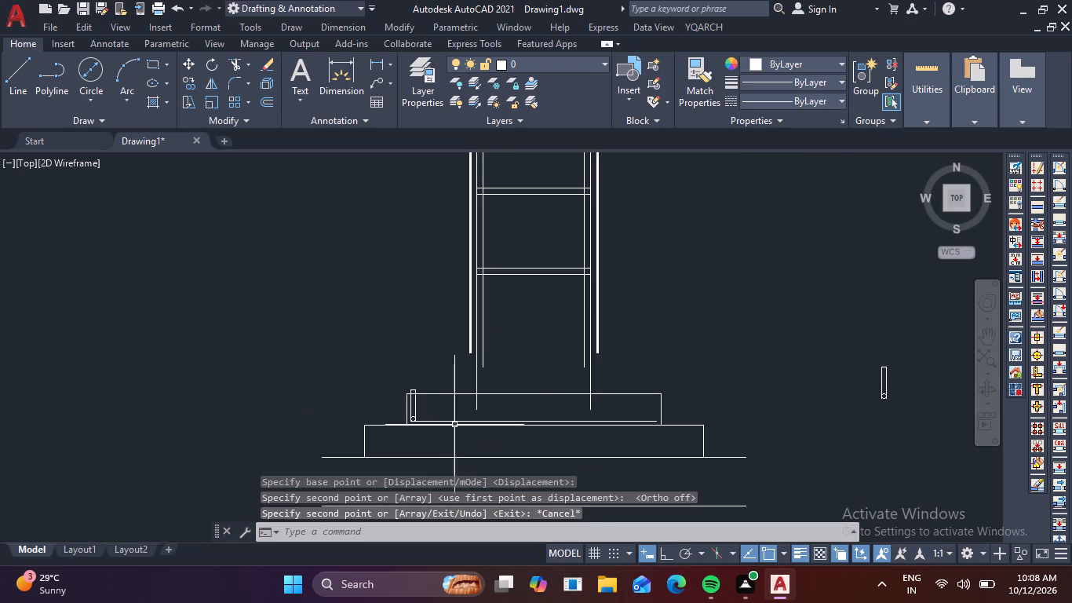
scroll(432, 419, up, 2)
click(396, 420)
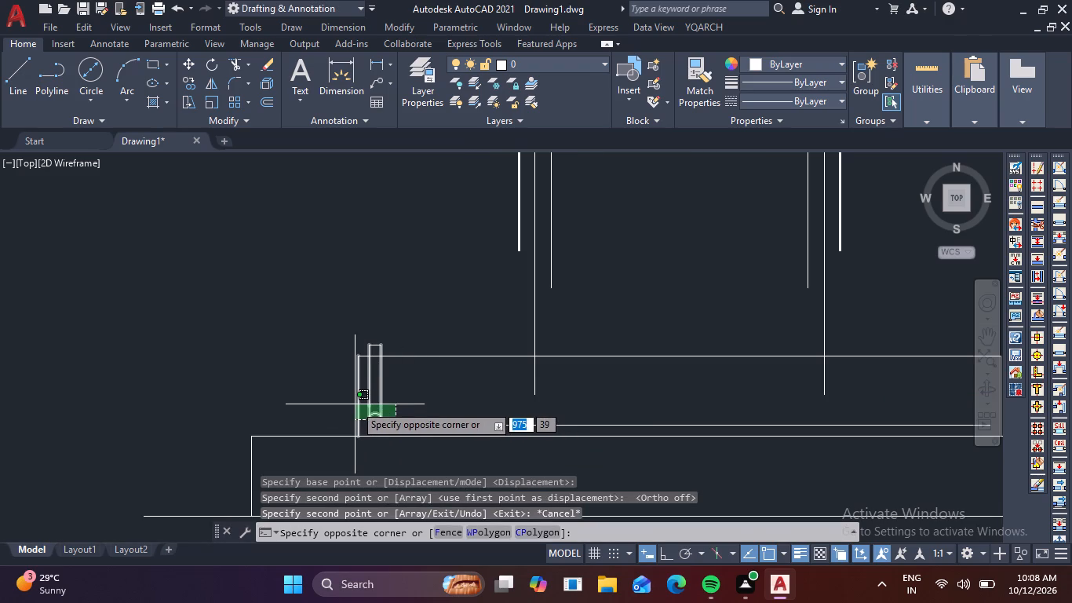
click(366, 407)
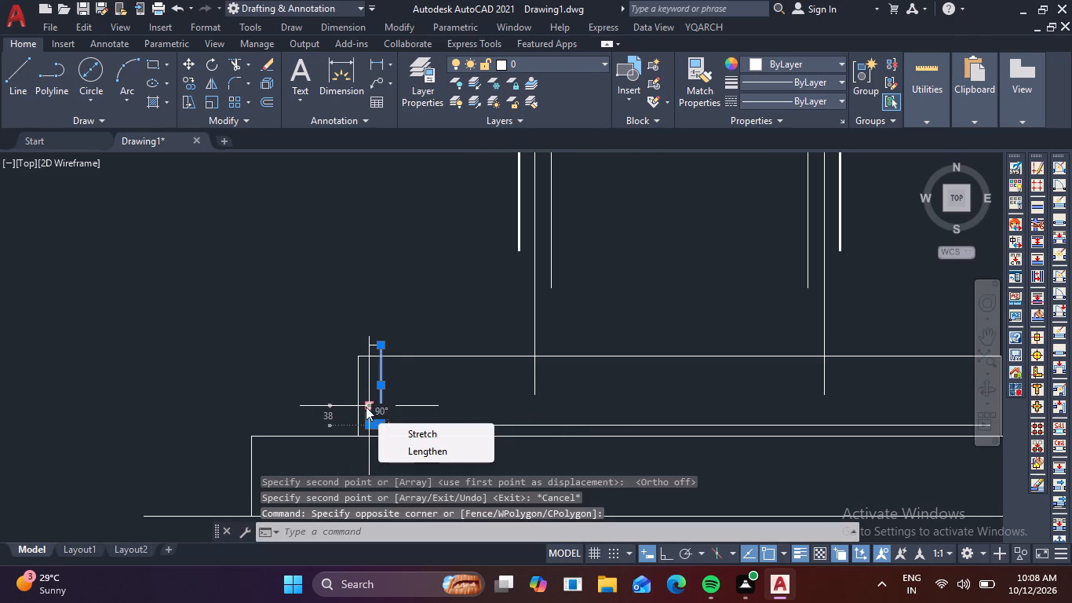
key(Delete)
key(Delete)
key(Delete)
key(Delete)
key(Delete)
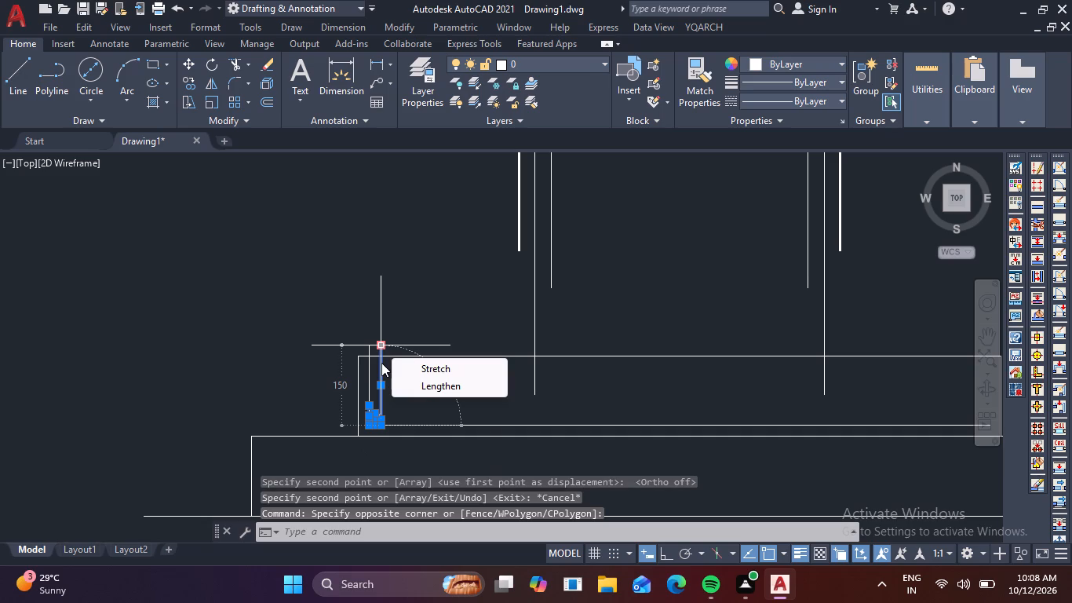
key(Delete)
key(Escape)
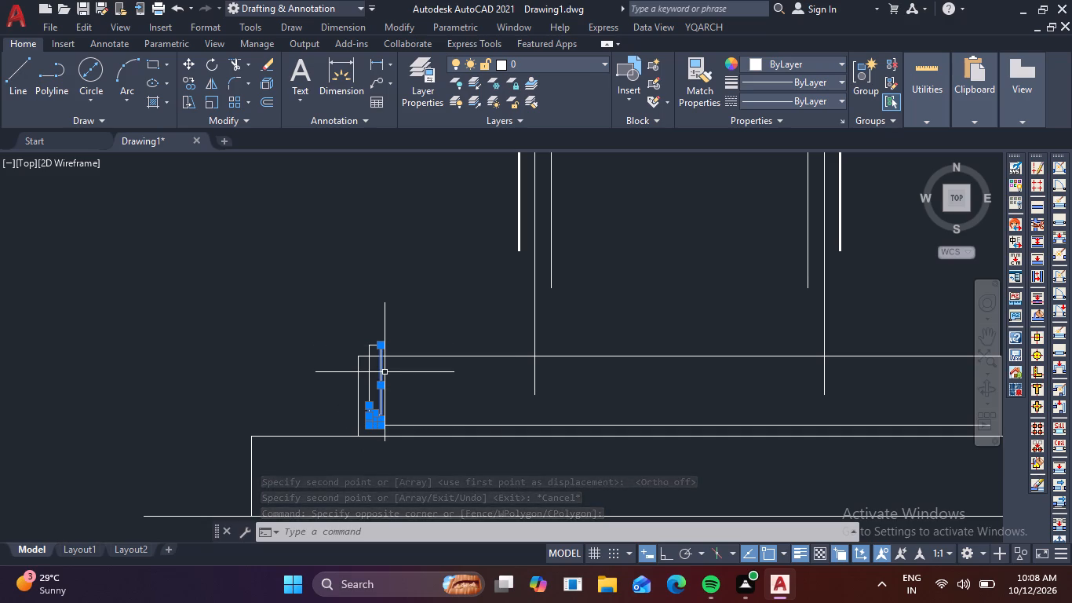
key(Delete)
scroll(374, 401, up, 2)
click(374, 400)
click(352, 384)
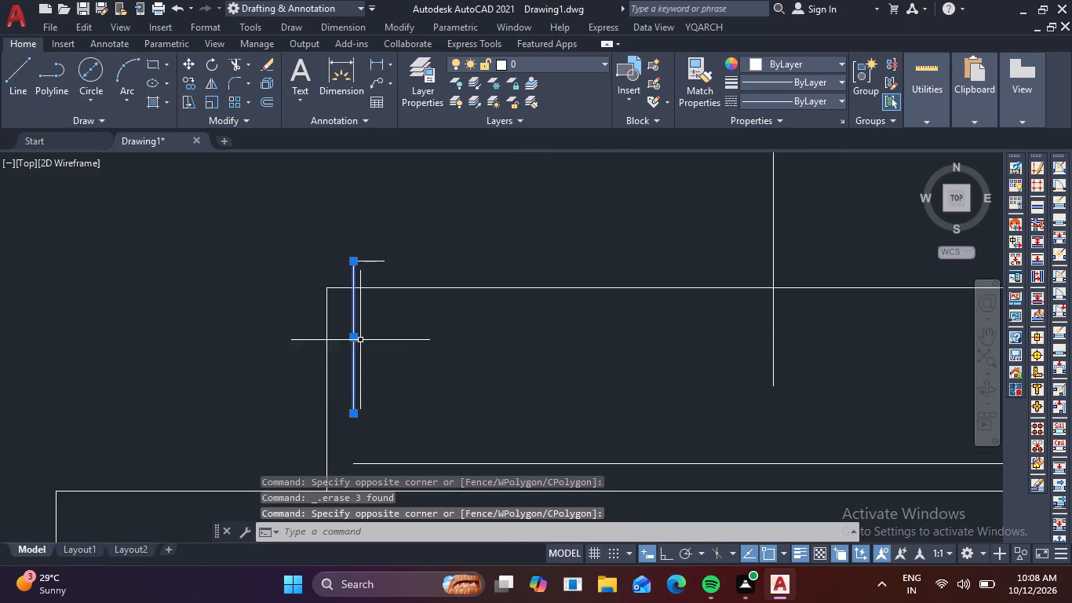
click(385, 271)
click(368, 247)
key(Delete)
Scale the bar-and-circle set beside the section by reference about its bottom-right corner, from its full height to 130.
scroll(412, 269, down, 4)
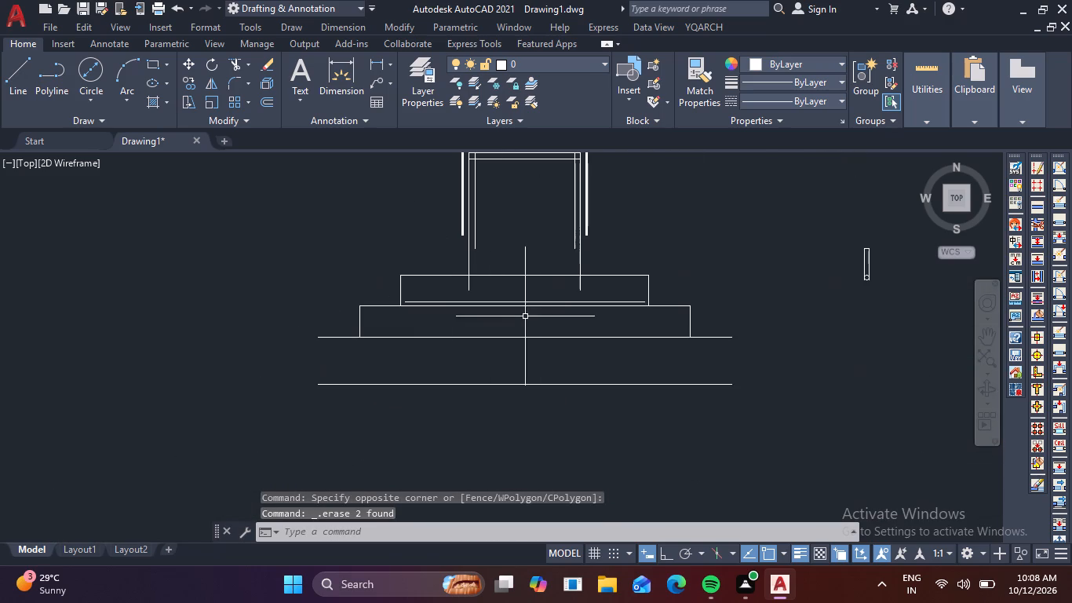
drag(897, 312, 889, 300)
click(824, 221)
middle_drag(910, 331, 882, 350)
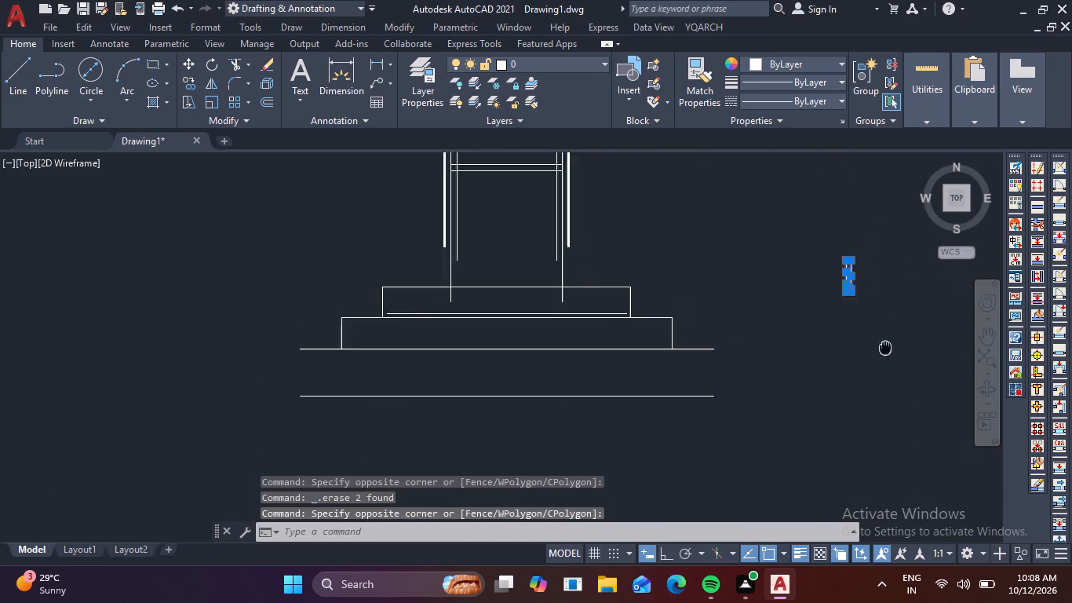
middle_drag(882, 350, 759, 407)
scroll(735, 358, up, 1)
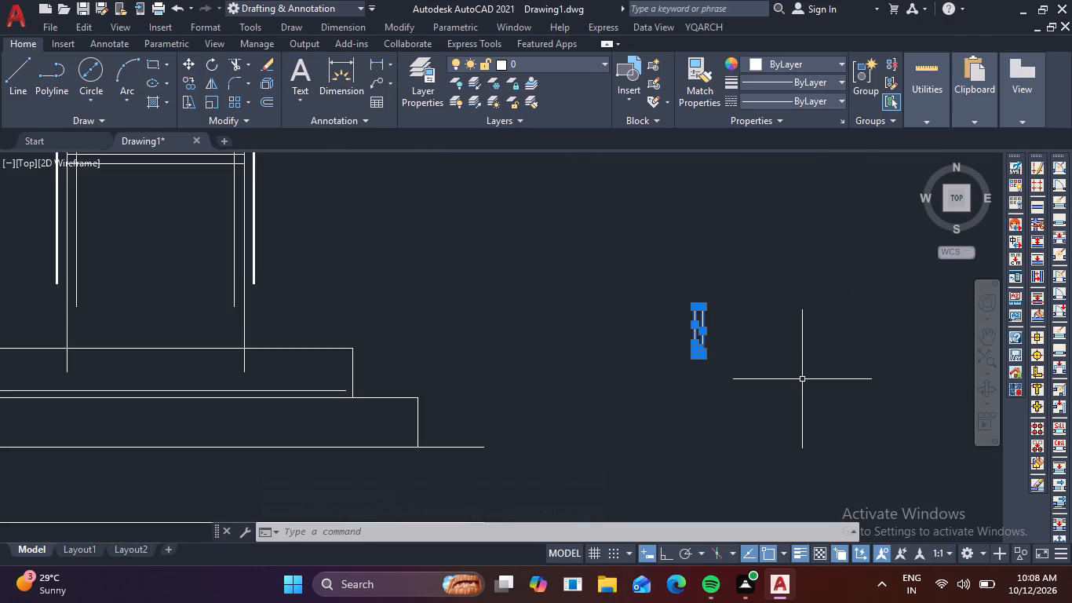
text(SC)
key(space)
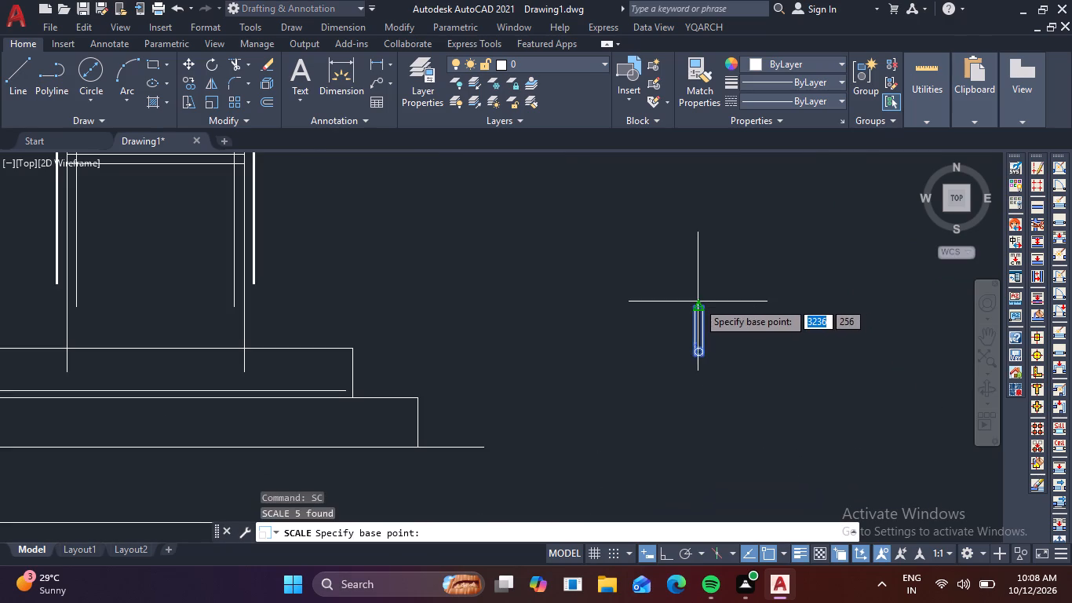
scroll(703, 313, up, 3)
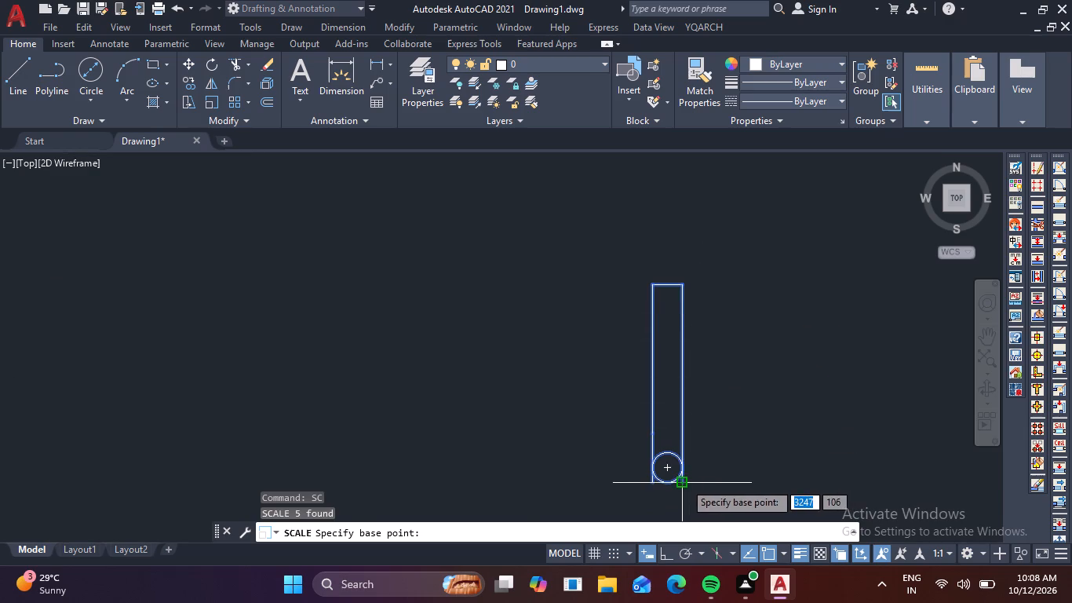
click(684, 482)
click(499, 532)
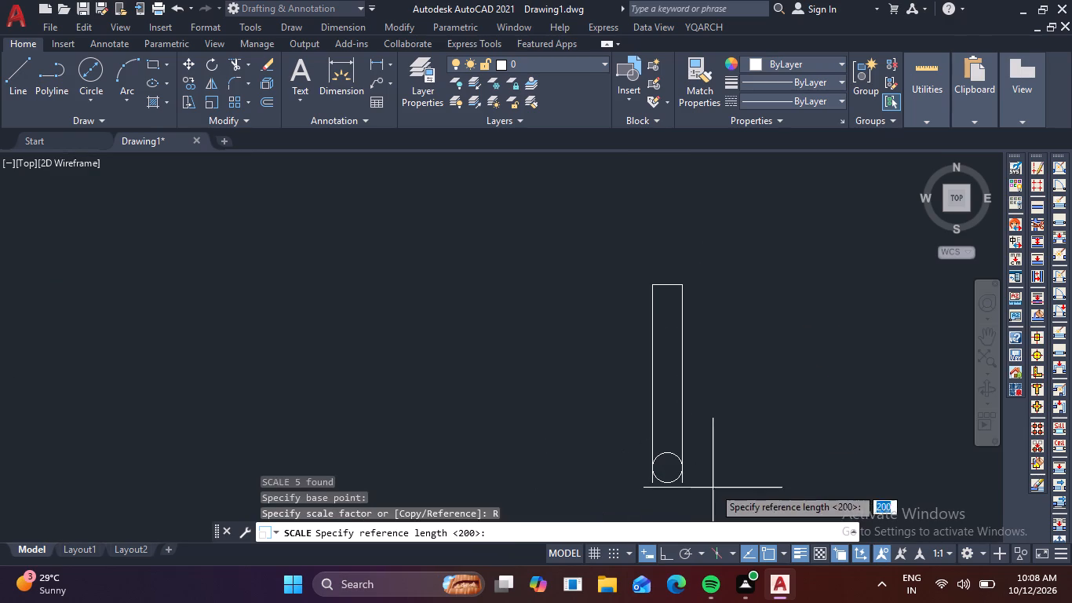
click(683, 486)
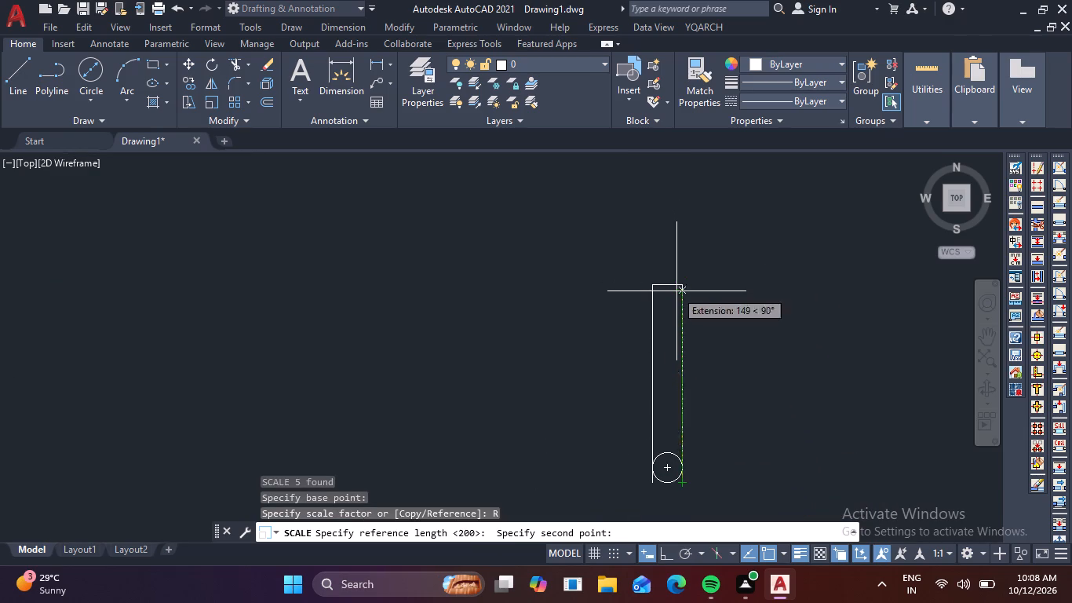
click(684, 285)
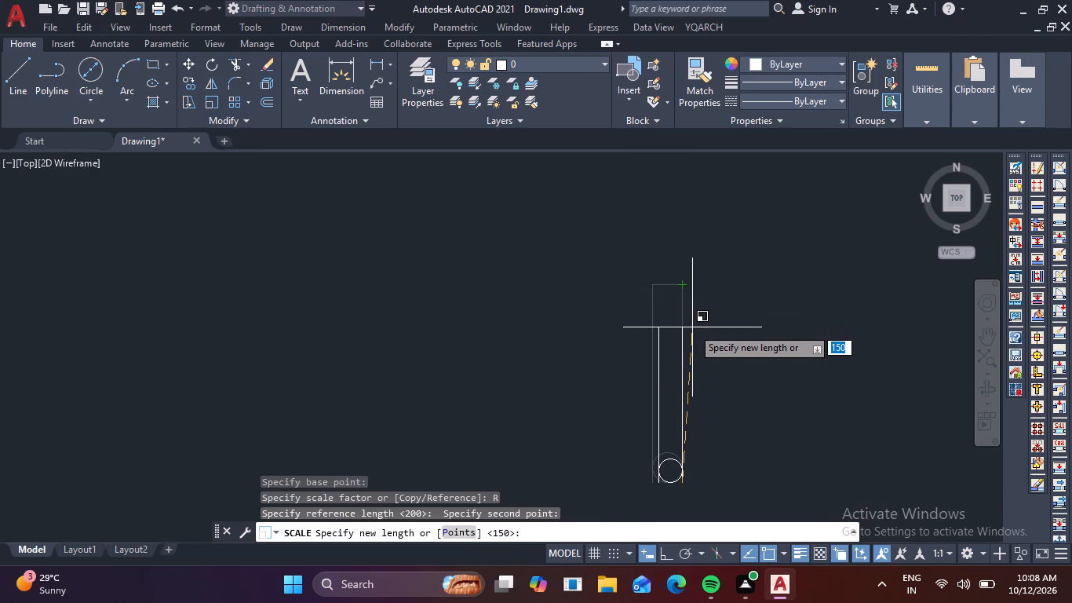
key(1)
key(3)
key(0)
key(Return)
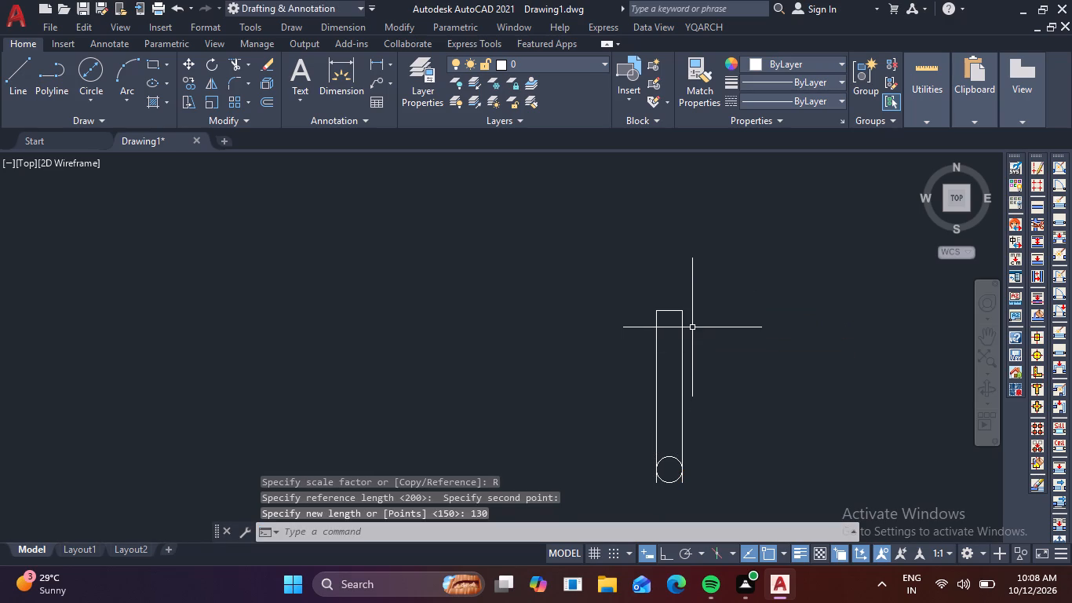
Copy the rescaled bar with its circle from its bottom-left corner onto the left end of the upper step's shortened line.
drag(730, 492, 719, 485)
click(642, 262)
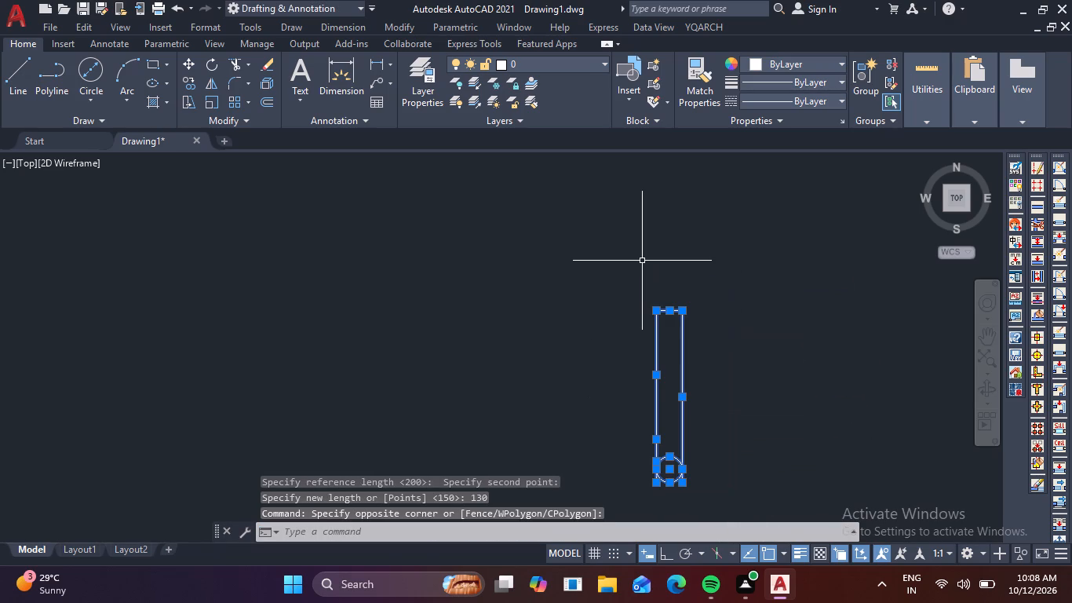
text(CO)
key(space)
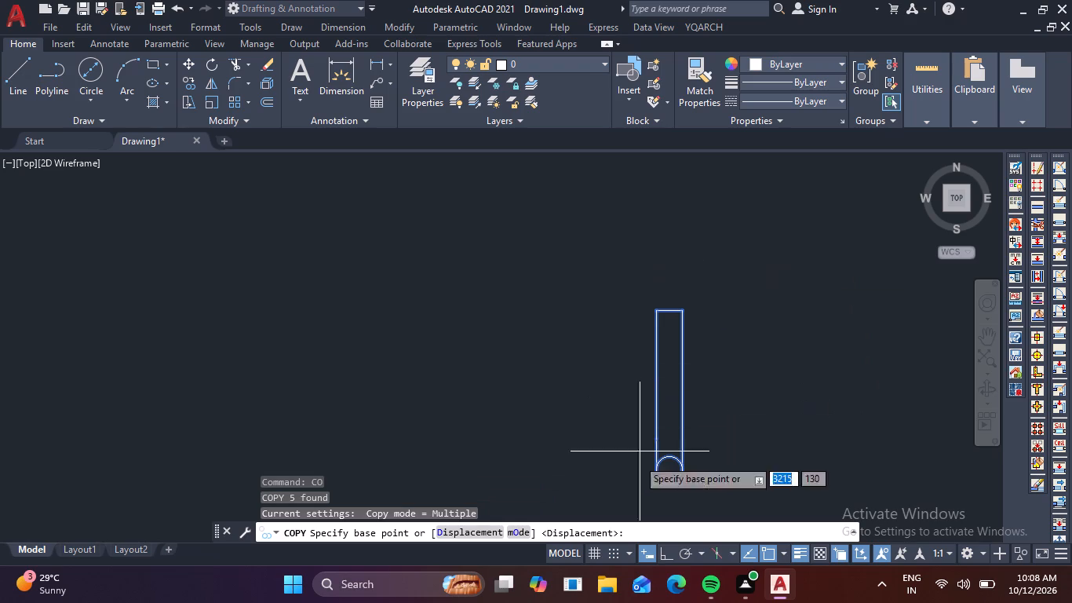
click(657, 485)
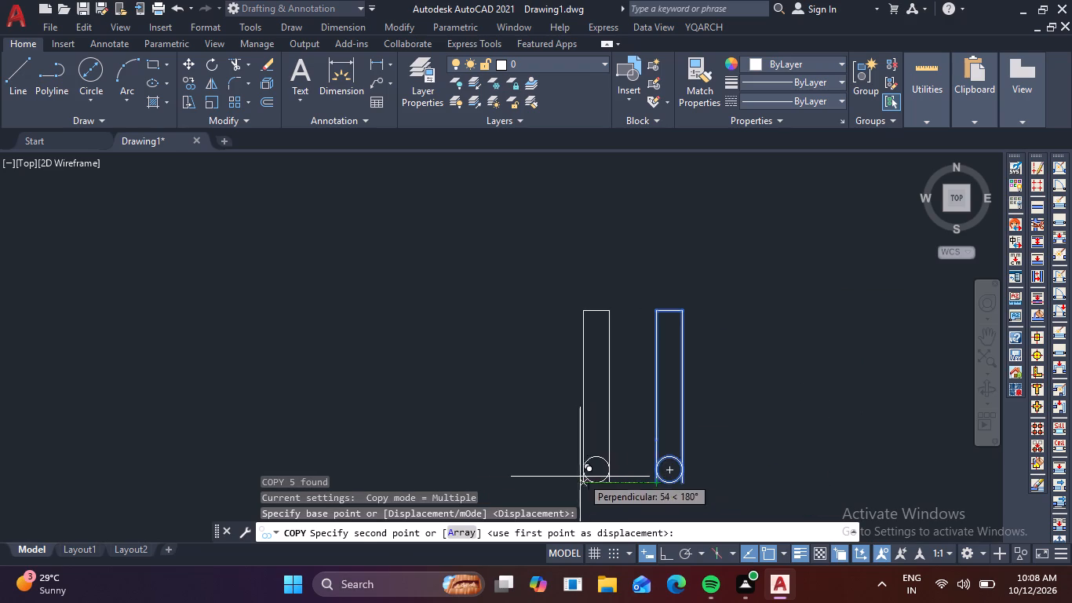
scroll(558, 476, down, 4)
key(F8)
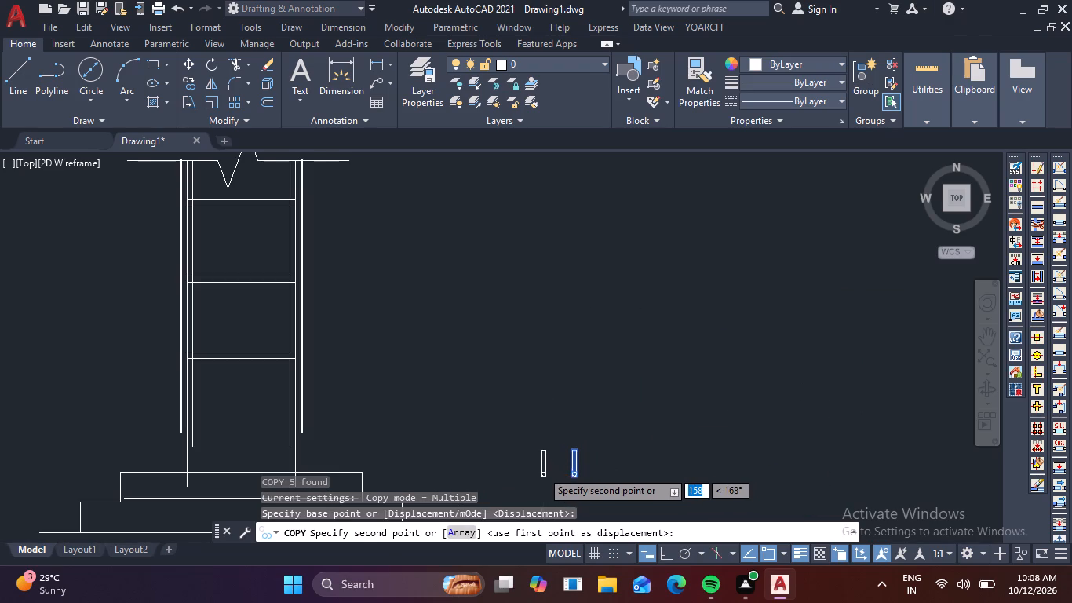
middle_drag(541, 470, 738, 324)
scroll(356, 347, up, 3)
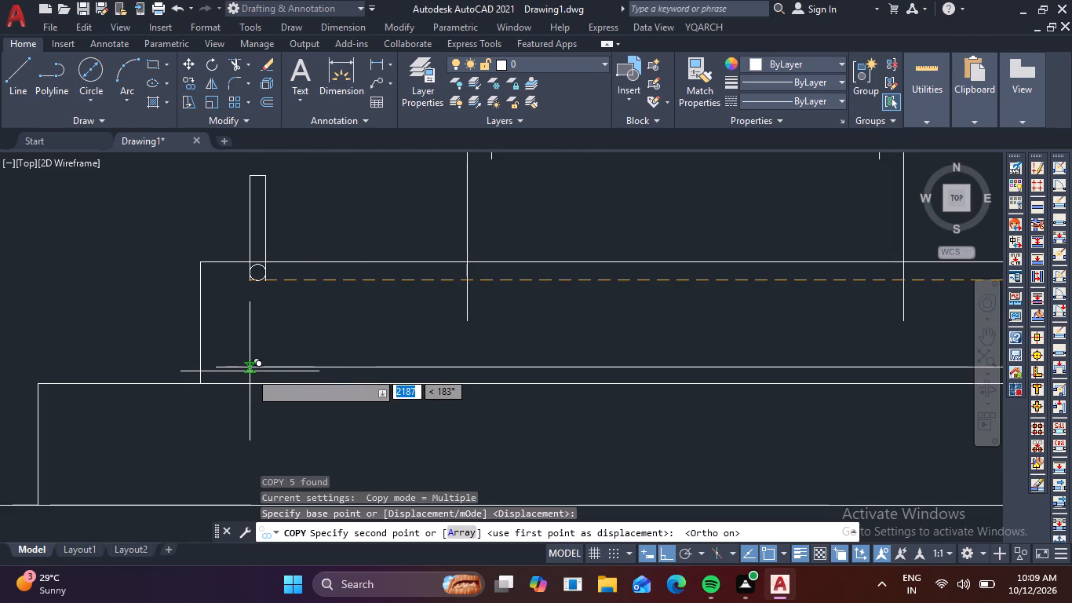
key(F8)
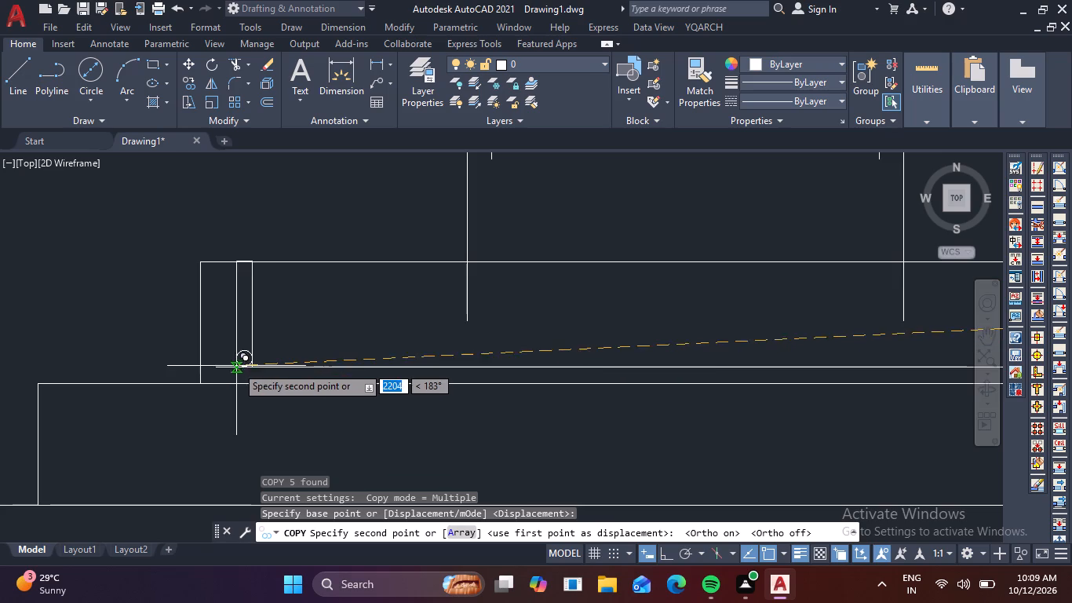
scroll(235, 364, up, 2)
click(188, 375)
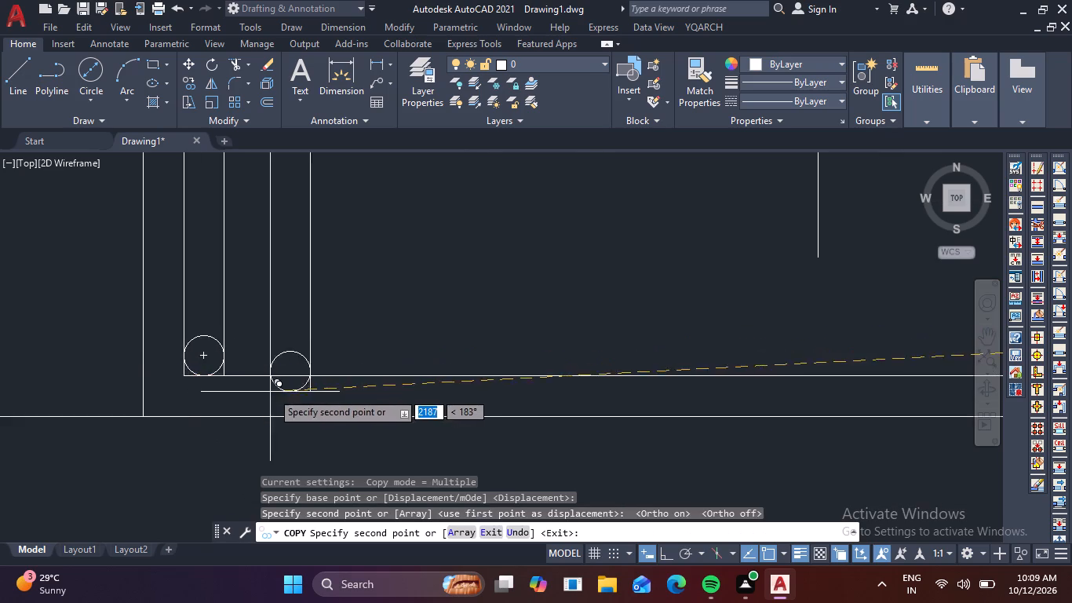
scroll(272, 391, down, 2)
key(Escape)
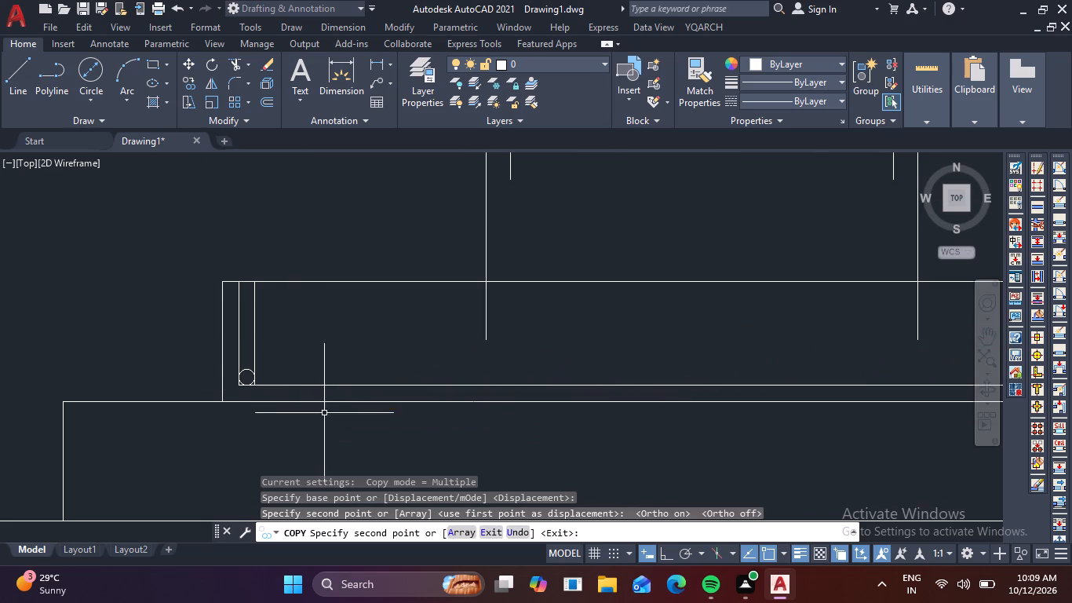
Copy the placed bar and circle as a fitted array of 12 items along the upper step's bottom line to its right end.
scroll(248, 375, up, 3)
drag(286, 389, 268, 382)
click(183, 328)
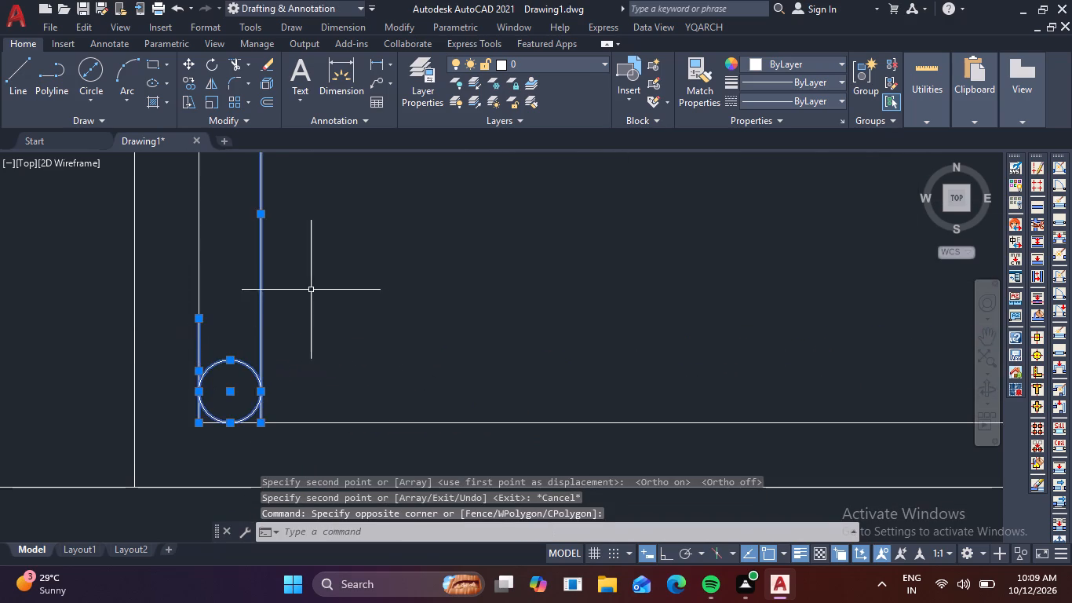
scroll(312, 290, down, 1)
middle_drag(319, 303, 326, 378)
click(264, 364)
click(239, 334)
middle_drag(257, 303, 278, 324)
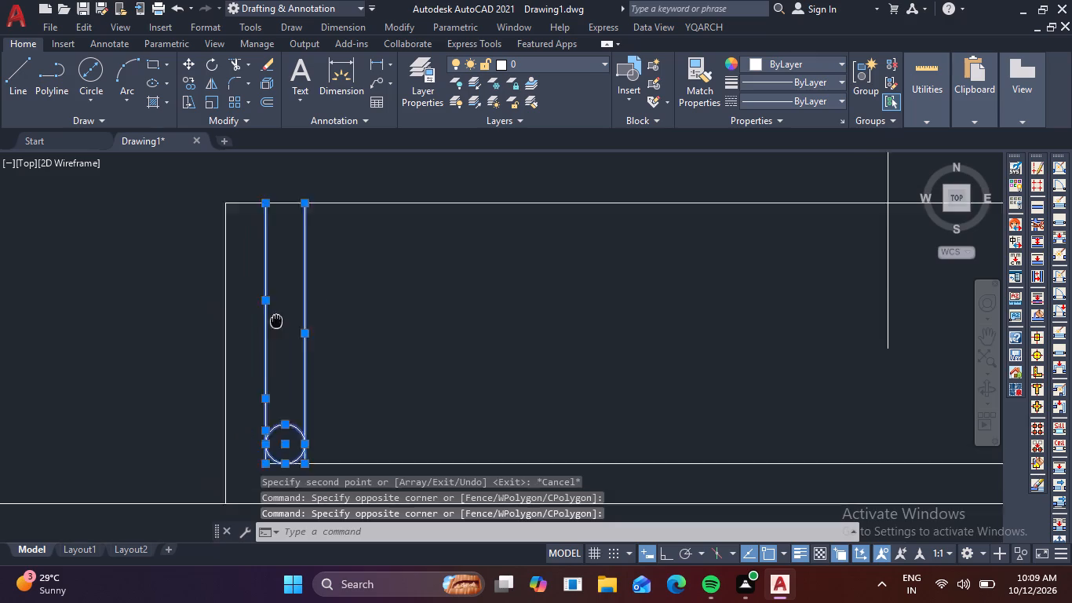
middle_drag(278, 324, 288, 364)
click(300, 249)
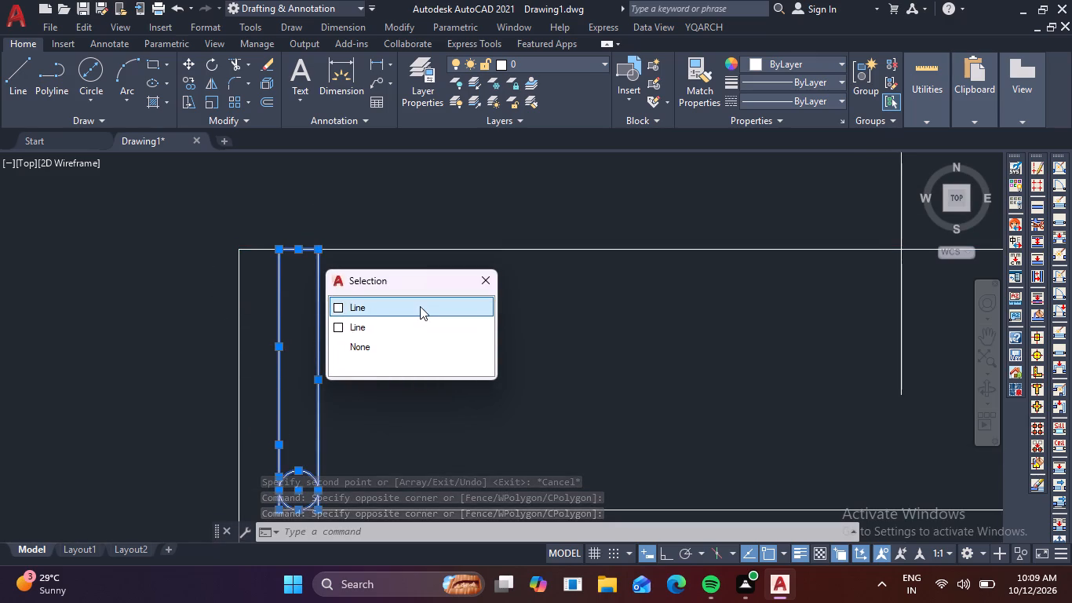
click(420, 306)
text(CO)
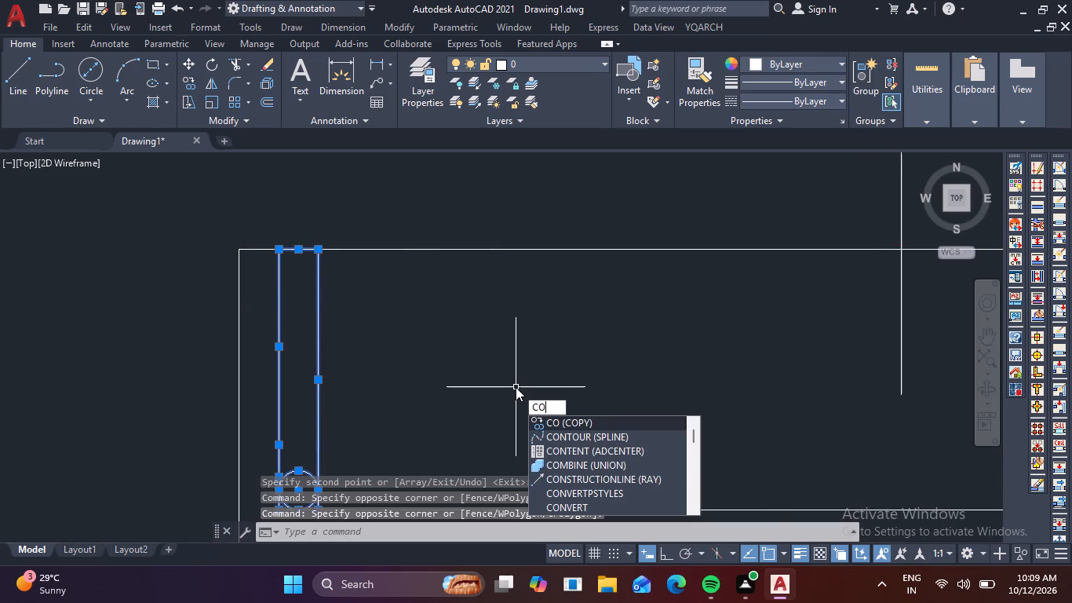
key(space)
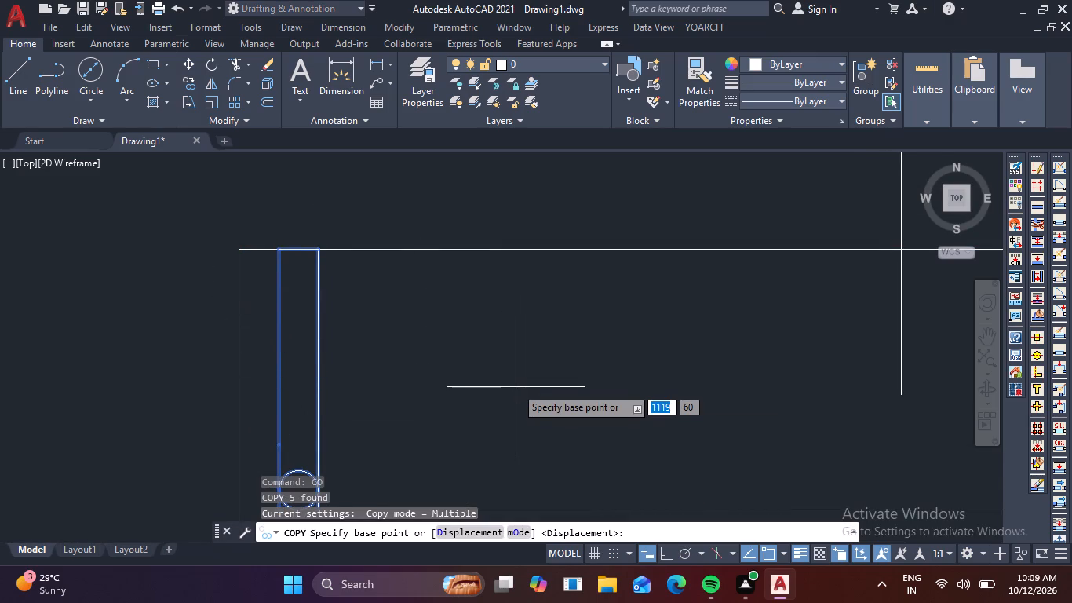
scroll(517, 388, down, 1)
middle_drag(512, 416, 527, 371)
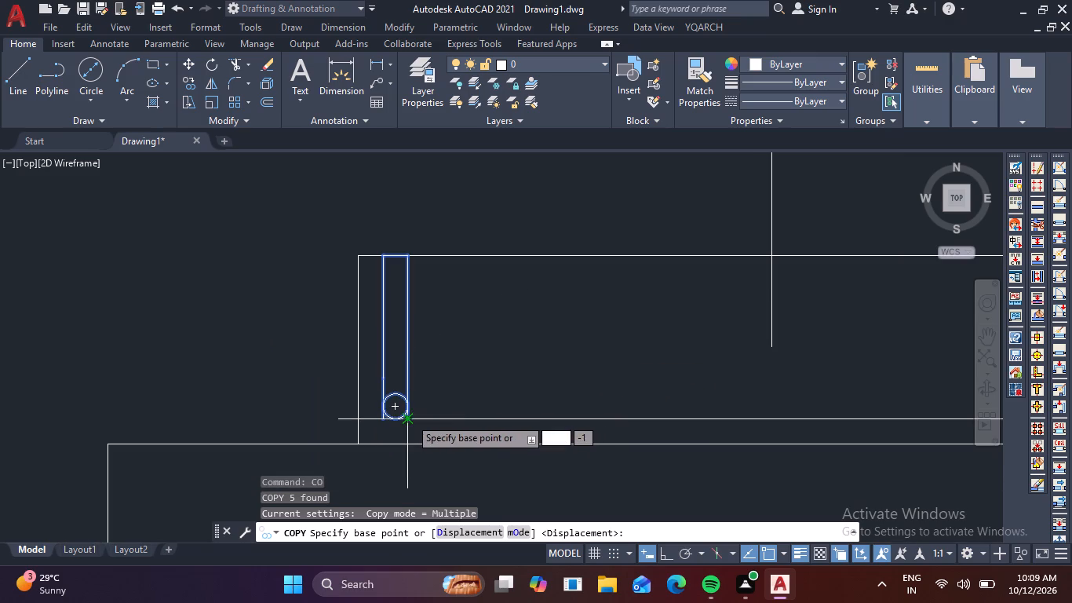
click(410, 418)
click(450, 535)
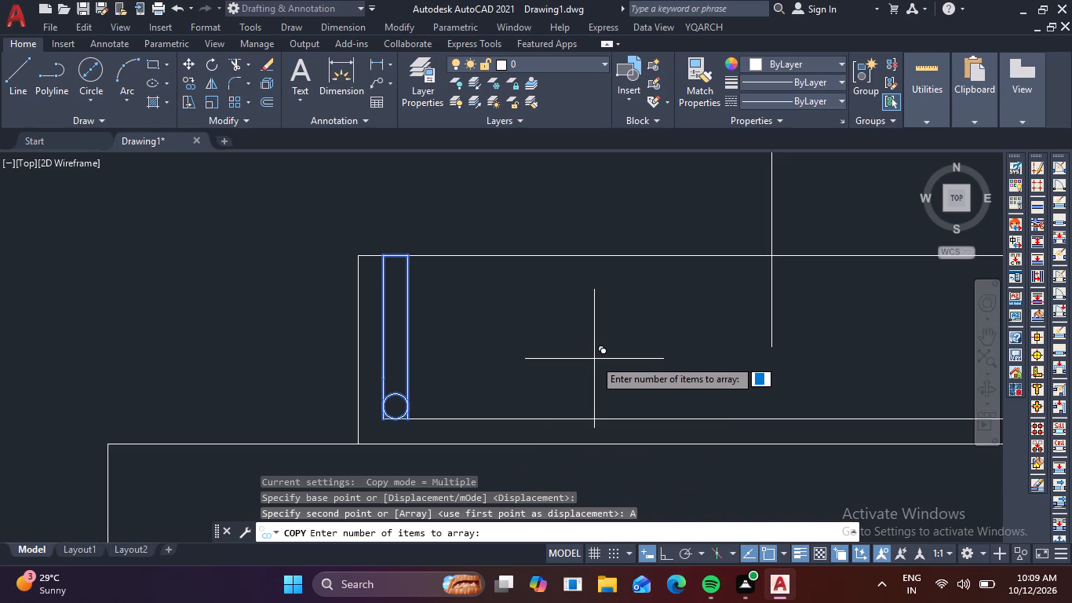
text(12)
key(space)
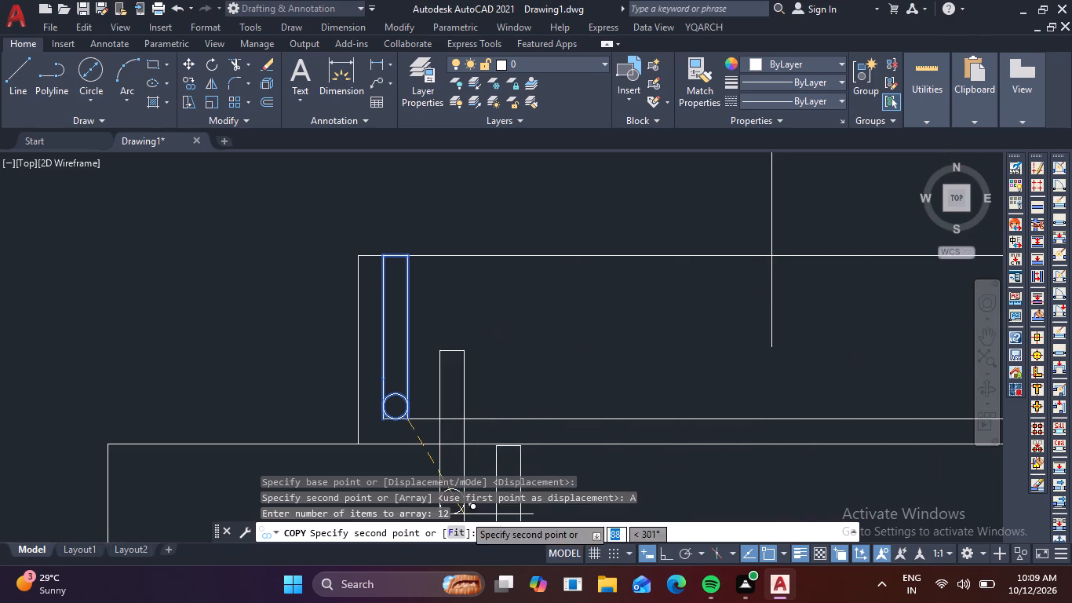
click(461, 535)
key(F8)
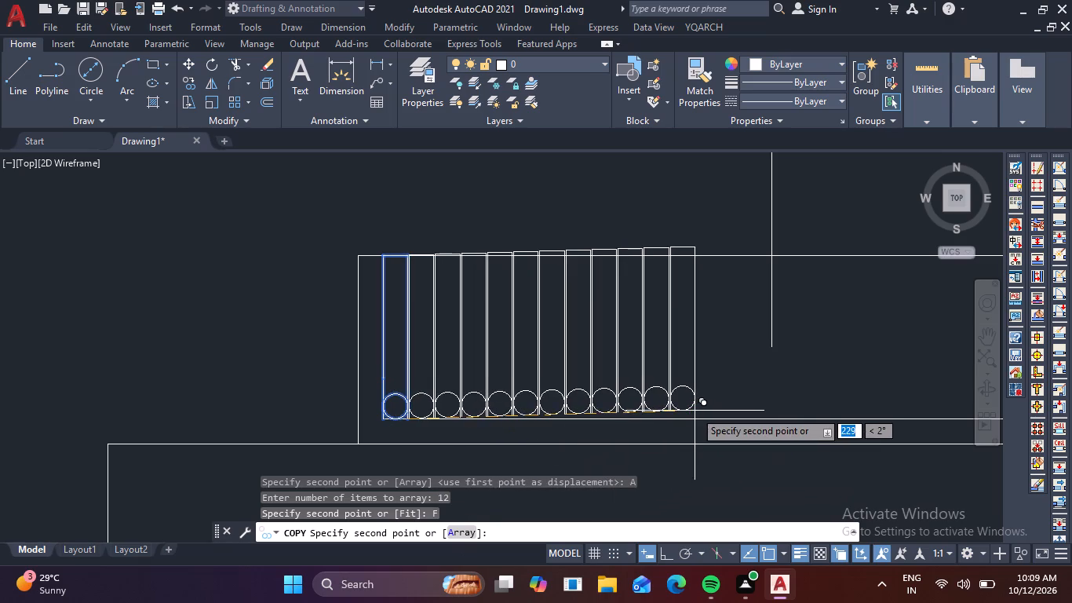
scroll(700, 407, down, 2)
middle_drag(764, 389, 560, 362)
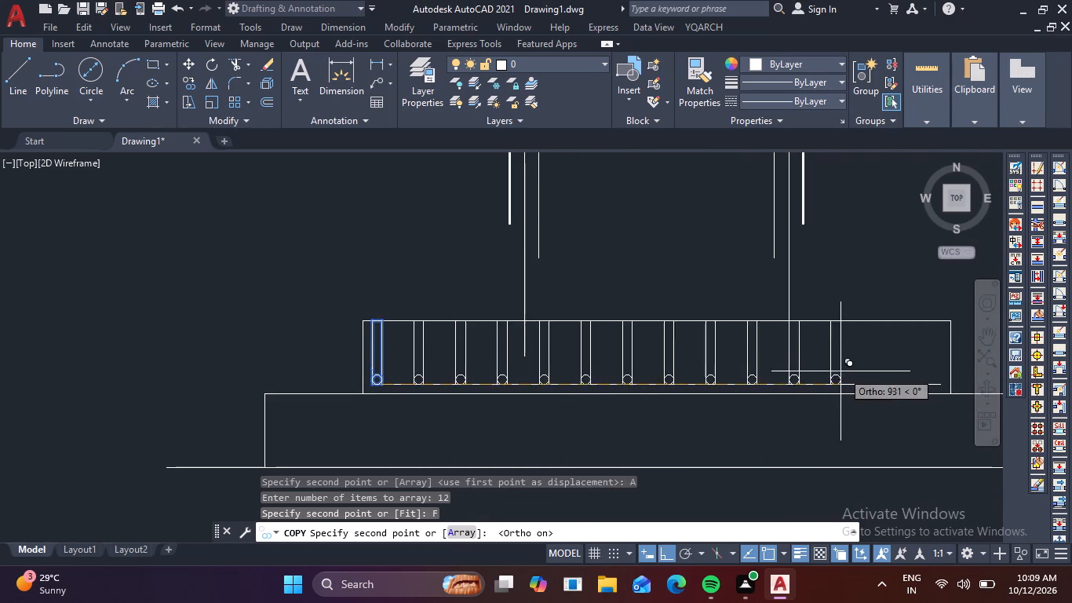
scroll(903, 371, up, 2)
middle_drag(950, 391, 651, 397)
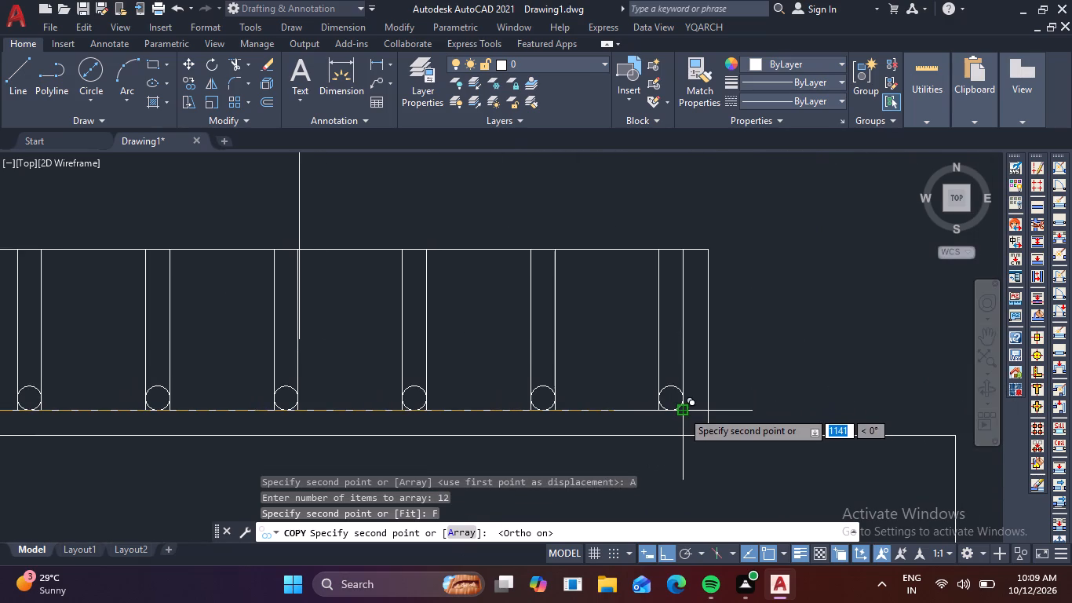
click(682, 411)
key(Escape)
Extend the column face and vertical reinforcement lines on both sides of the column down to the footing's upper step.
scroll(589, 444, down, 2)
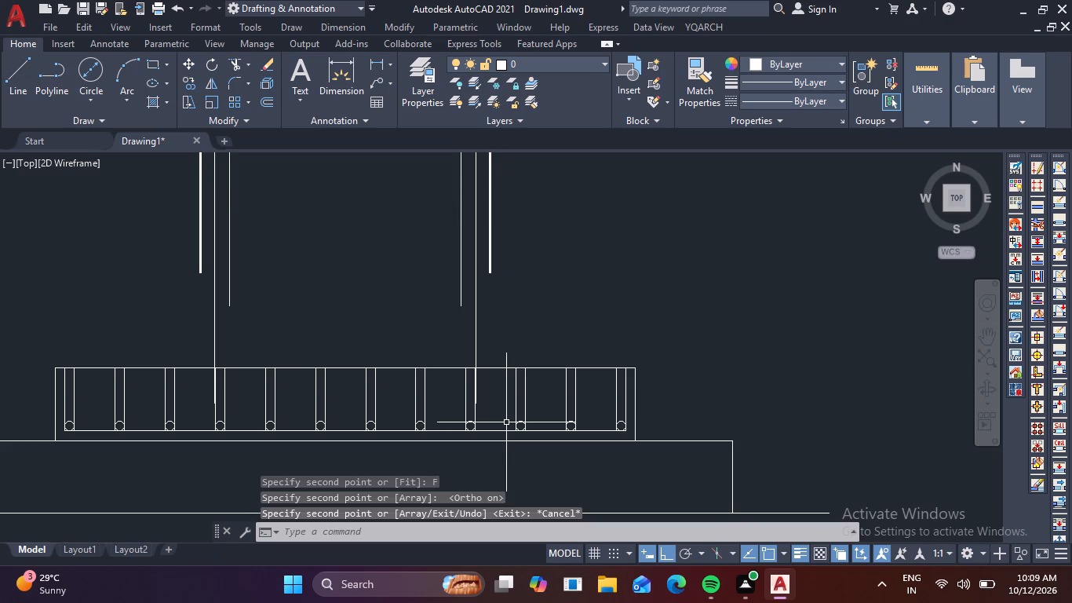
scroll(496, 397, up, 3)
scroll(504, 380, down, 3)
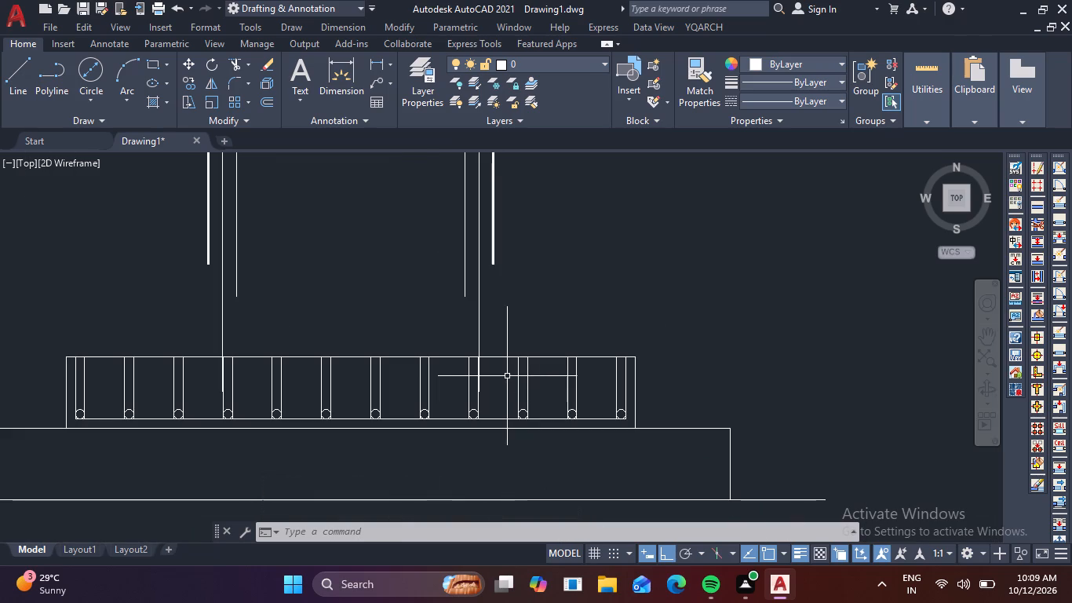
key(e)
key(x)
key(space)
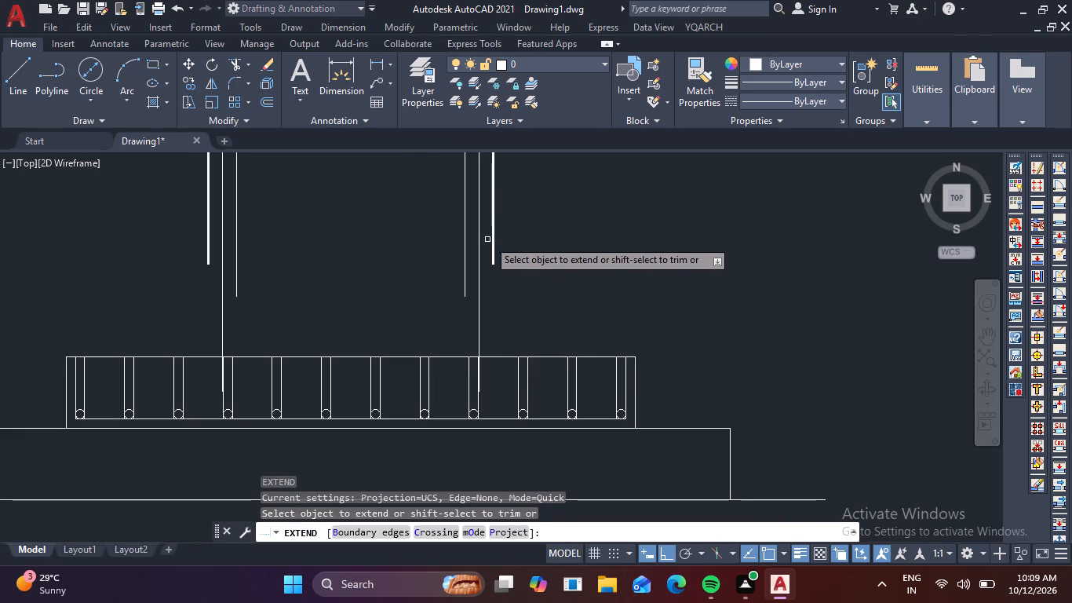
click(495, 240)
click(445, 249)
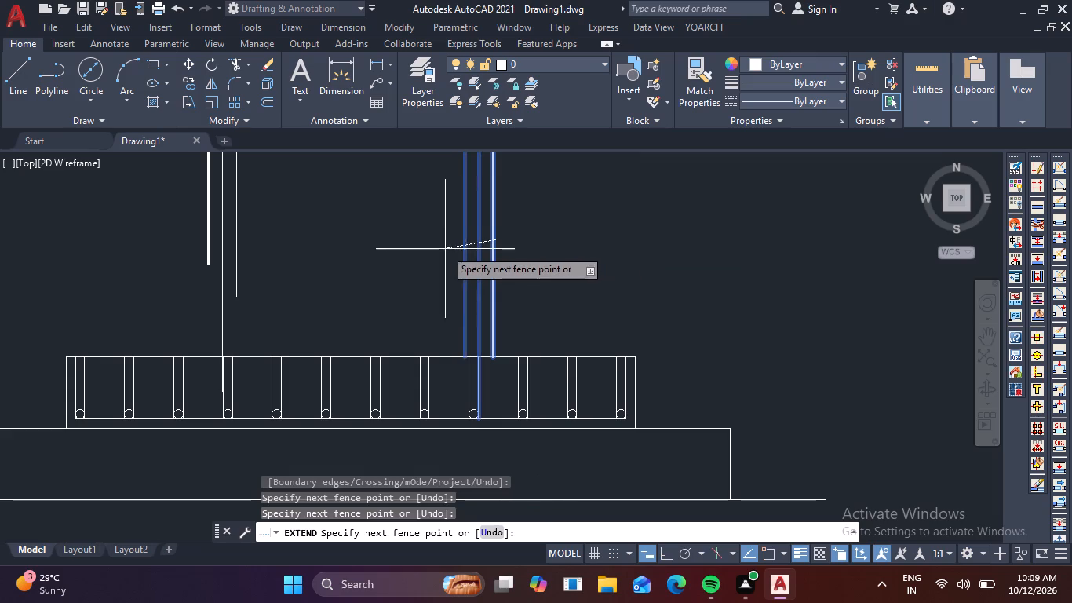
drag(290, 264, 261, 250)
click(113, 210)
drag(115, 209, 129, 209)
click(166, 220)
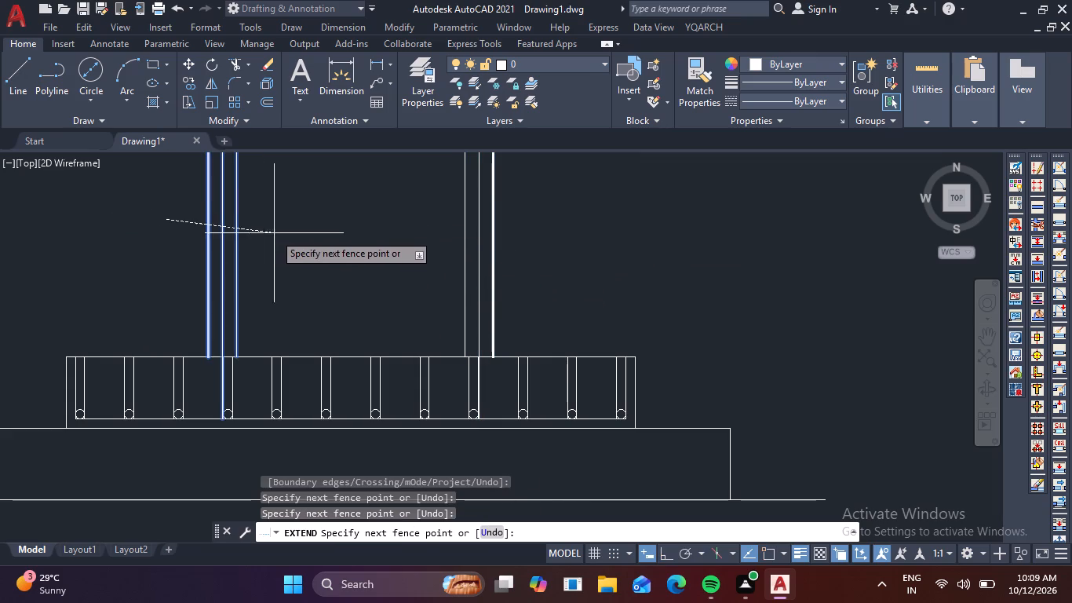
click(274, 233)
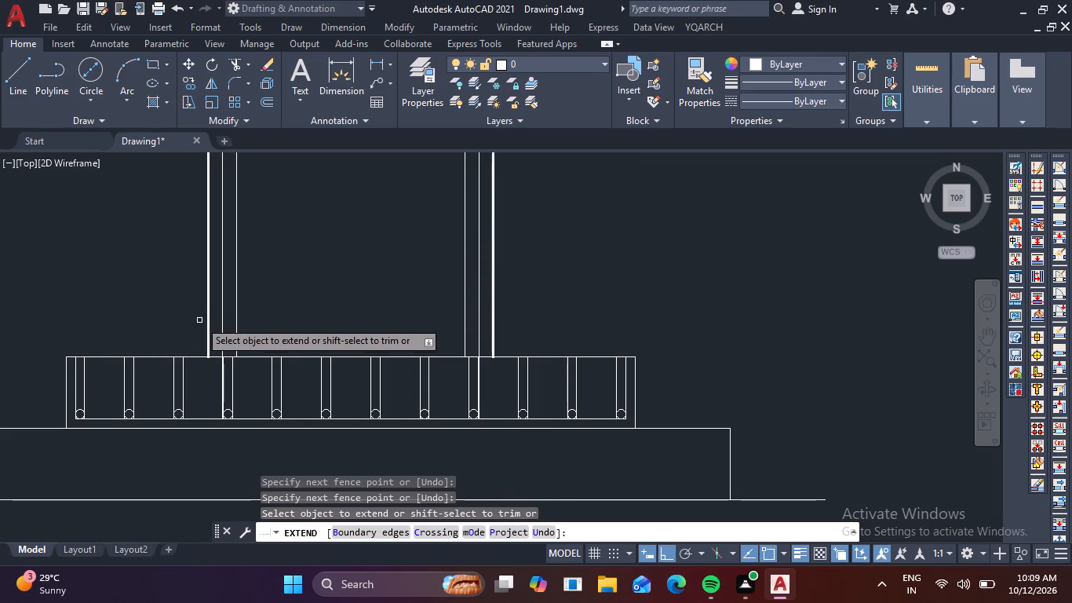
Extend the innermost vertical reinforcement line on each side of the column through the upper step to its bottom bar line.
click(236, 345)
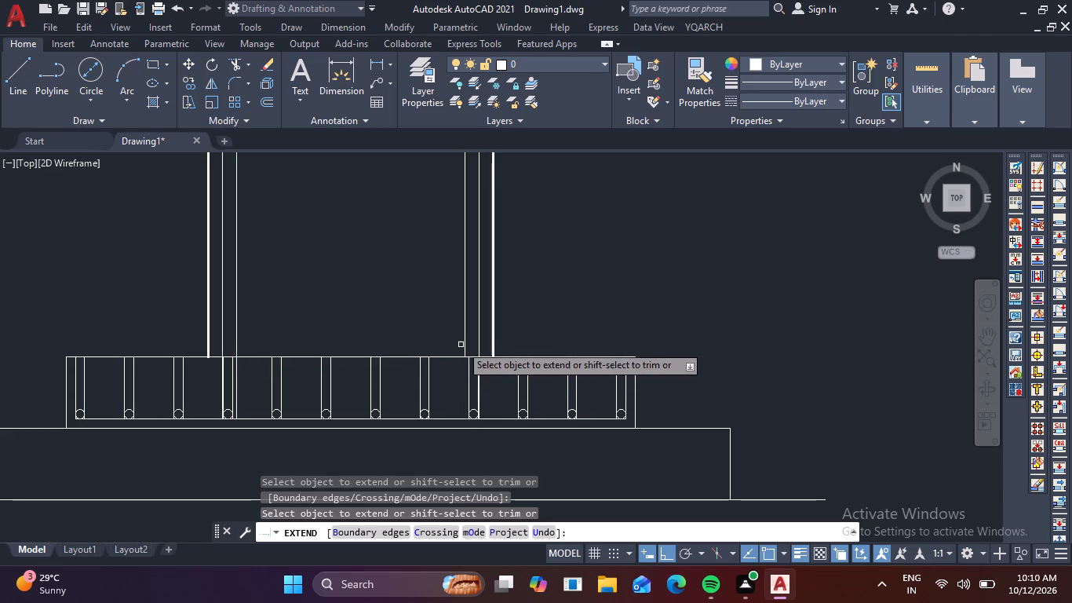
click(463, 345)
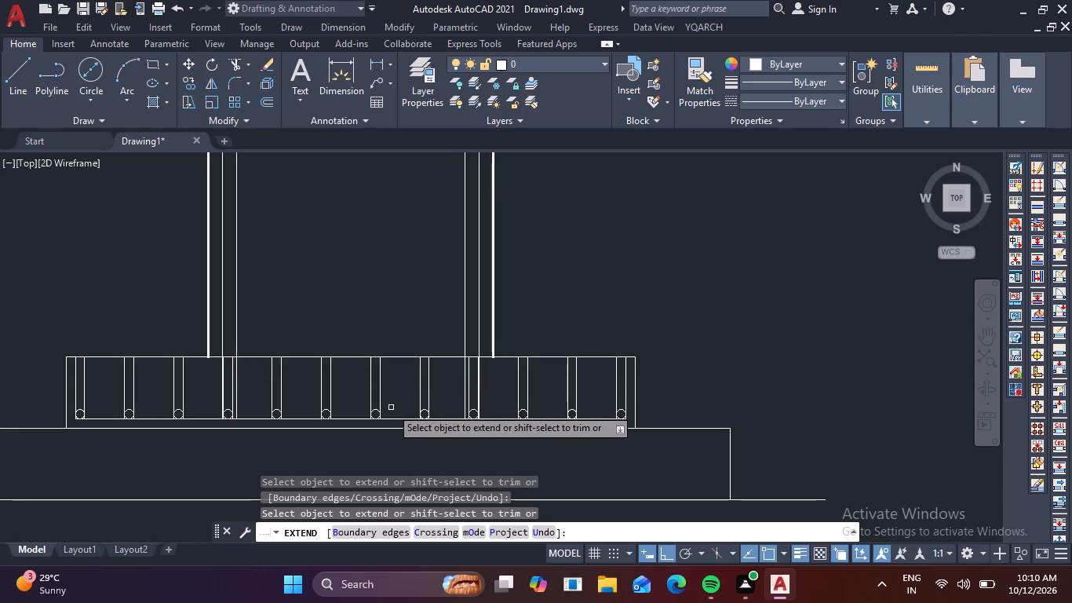
key(Escape)
key(Escape)
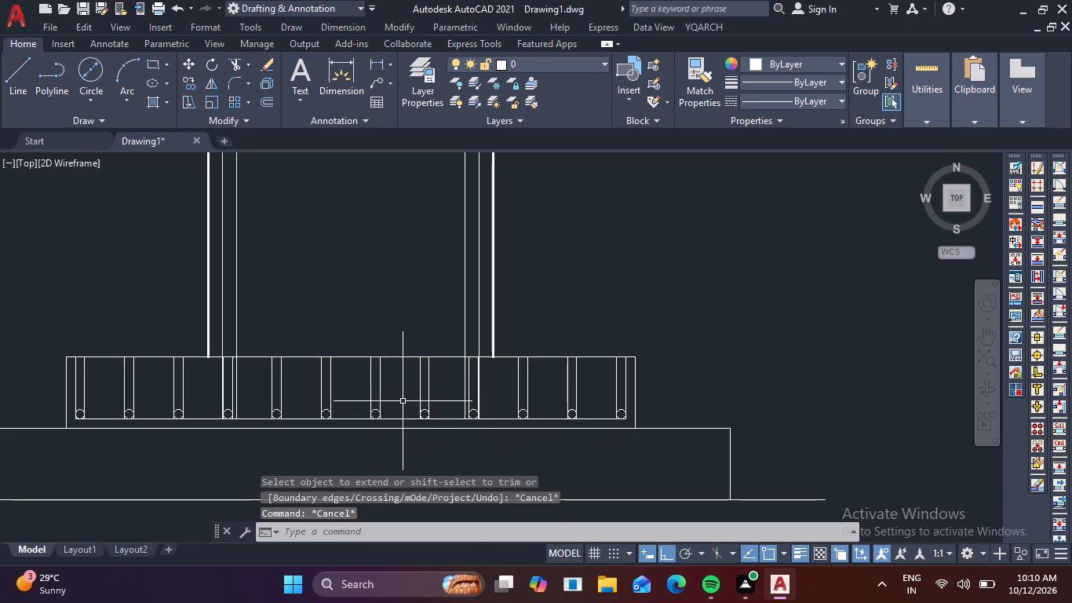
Copy the column's lowest pair of horizontal tie lines straight down to just above the upper step.
scroll(458, 331, down, 3)
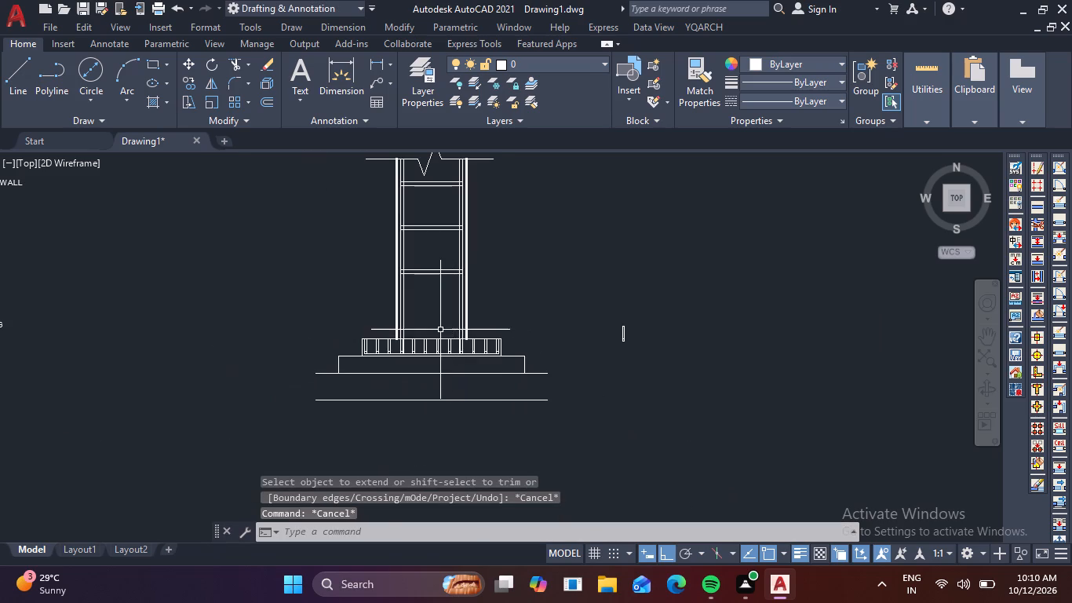
scroll(439, 312, up, 2)
middle_drag(445, 283, 458, 301)
drag(460, 266, 466, 247)
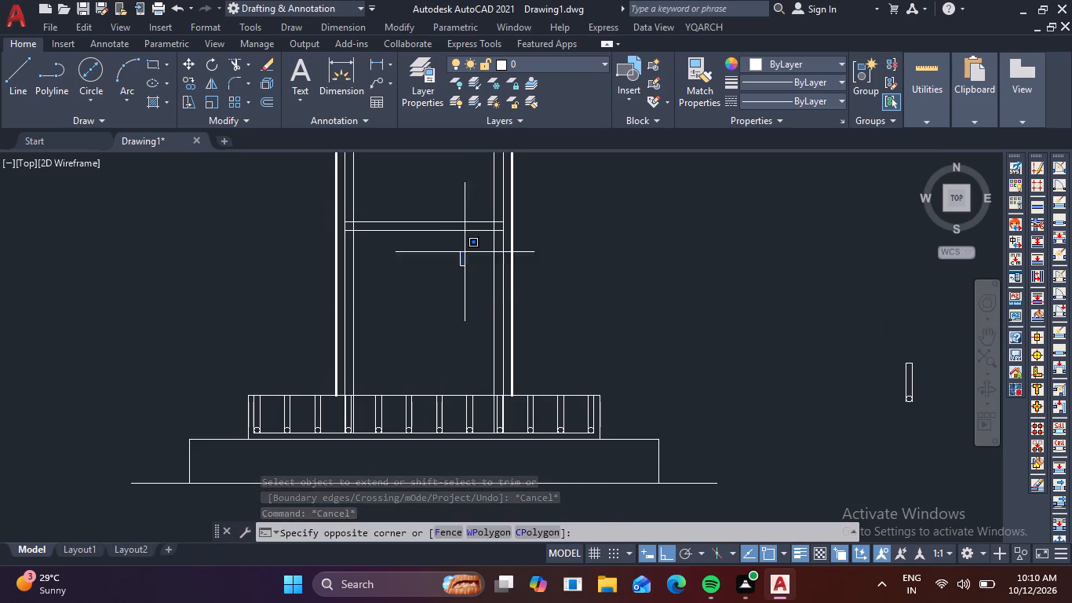
drag(466, 247, 466, 243)
click(433, 181)
text(CO)
key(space)
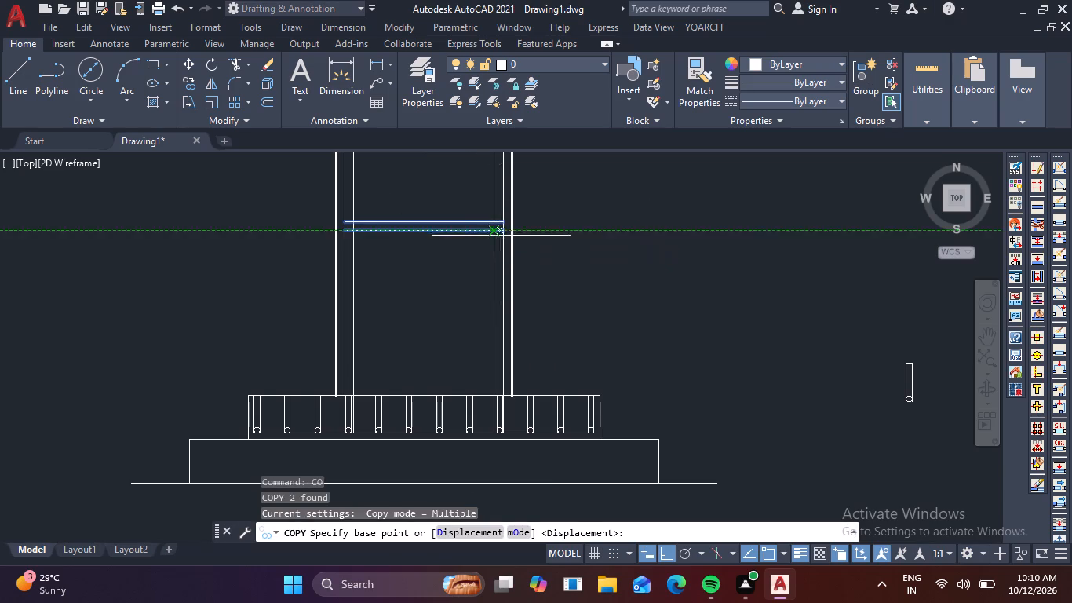
click(505, 236)
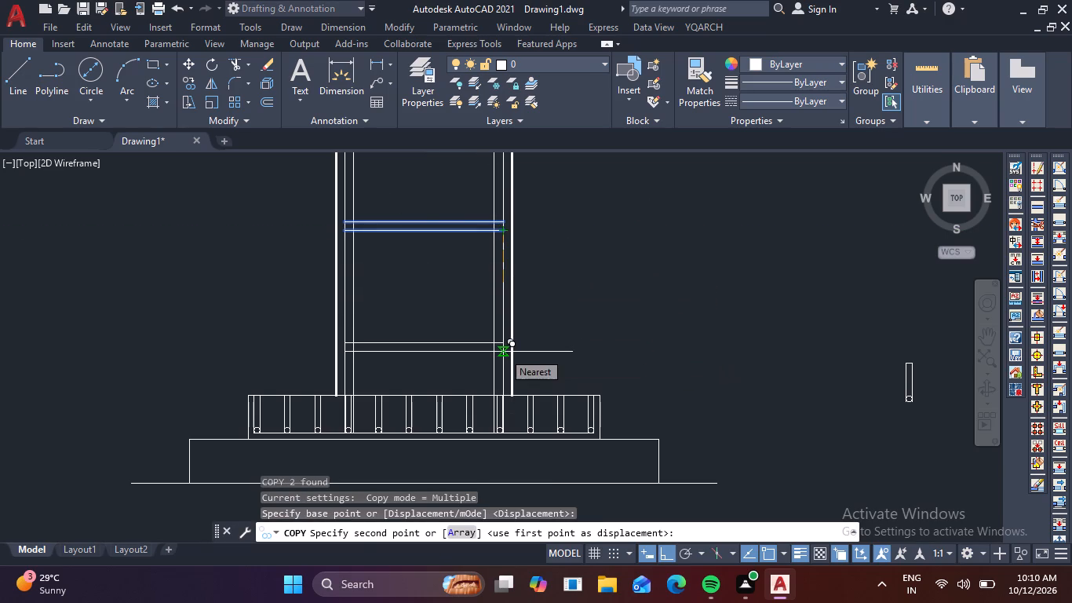
click(503, 352)
key(Escape)
Draw a sloping line about 344 long from the upper step's top-right corner toward the column, ending in a short line to its right face.
scroll(458, 355, down, 1)
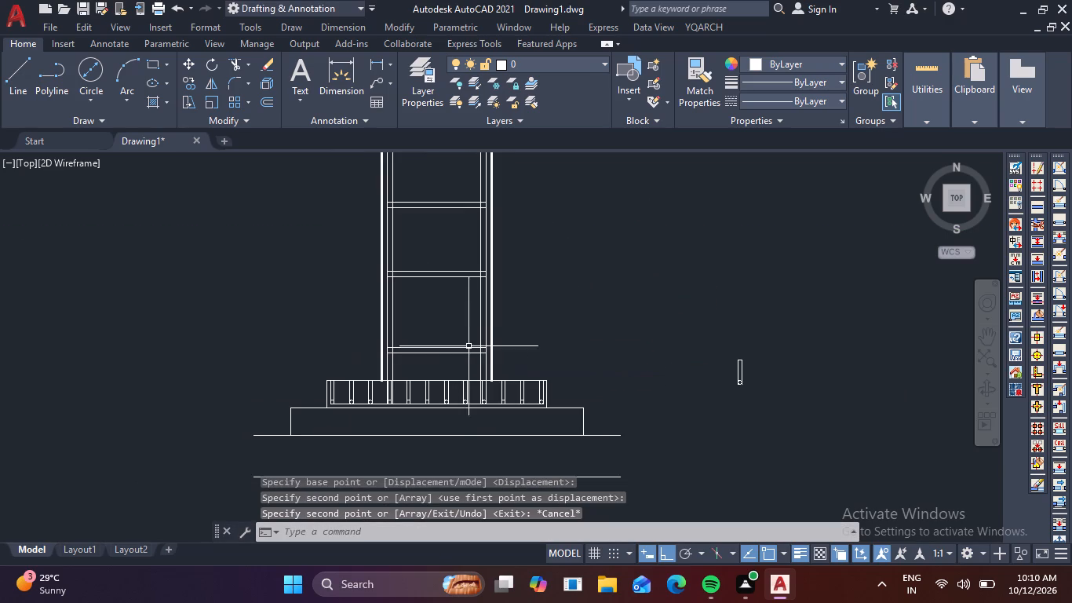
scroll(507, 317, down, 1)
middle_drag(509, 310, 495, 349)
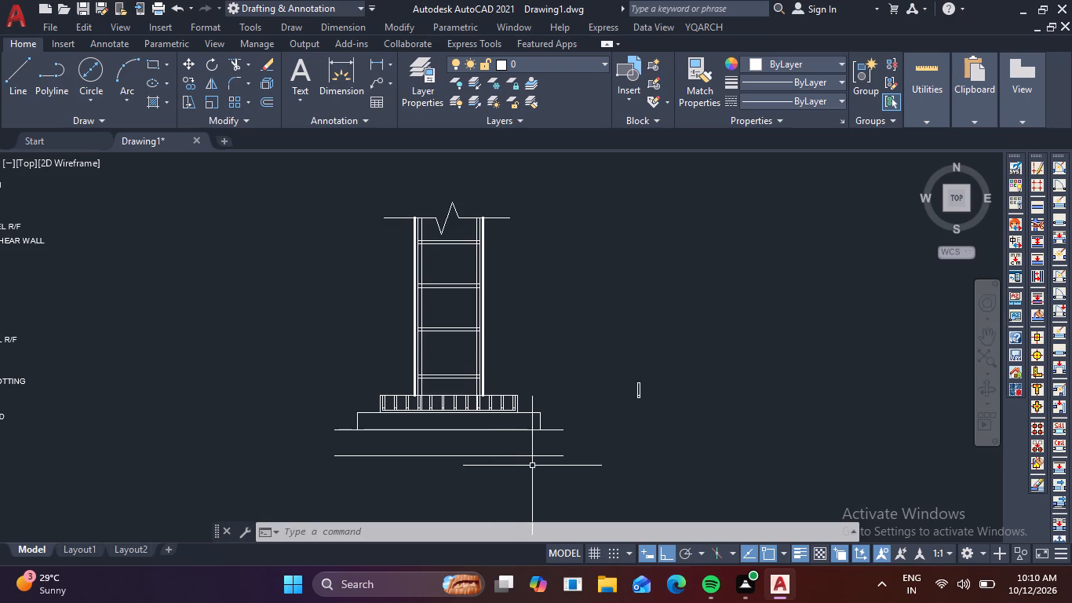
scroll(549, 438, up, 2)
middle_drag(512, 353, 560, 440)
key(l)
key(space)
scroll(496, 429, up, 2)
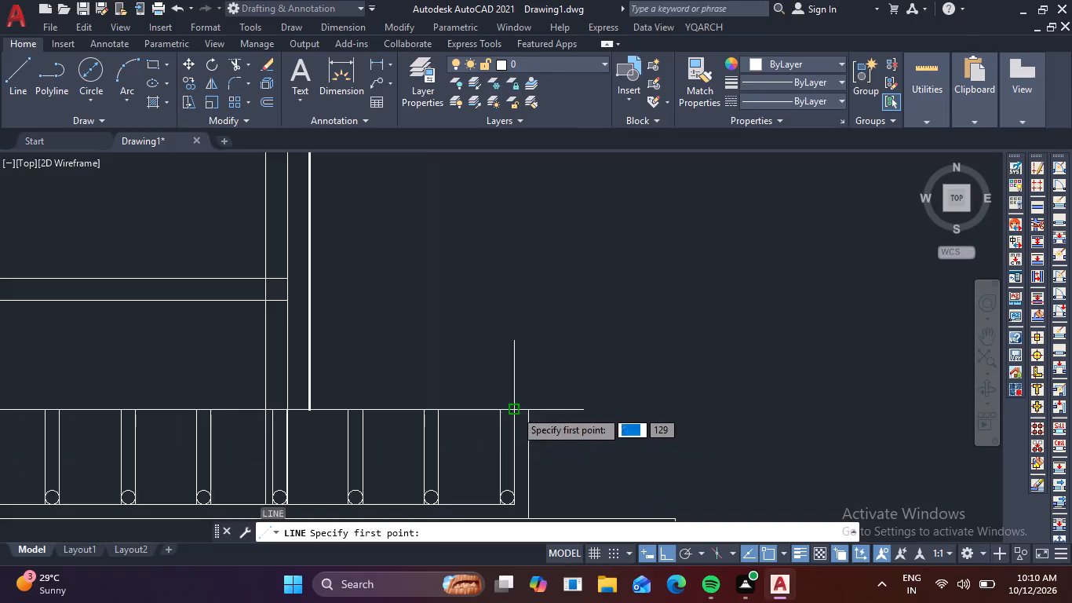
click(527, 407)
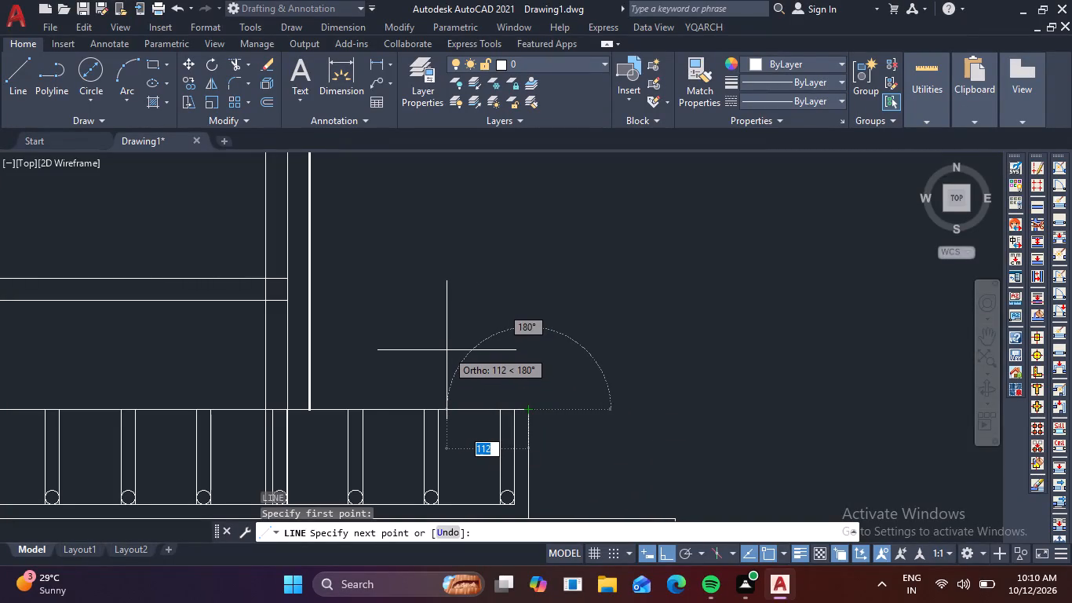
key(F8)
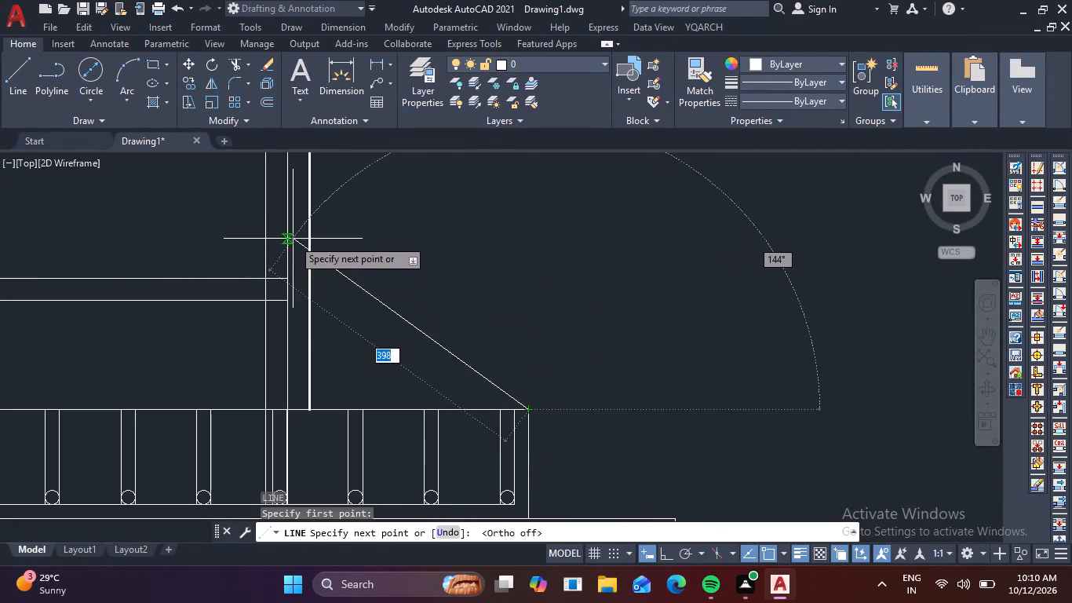
scroll(309, 225, down, 2)
scroll(326, 230, up, 2)
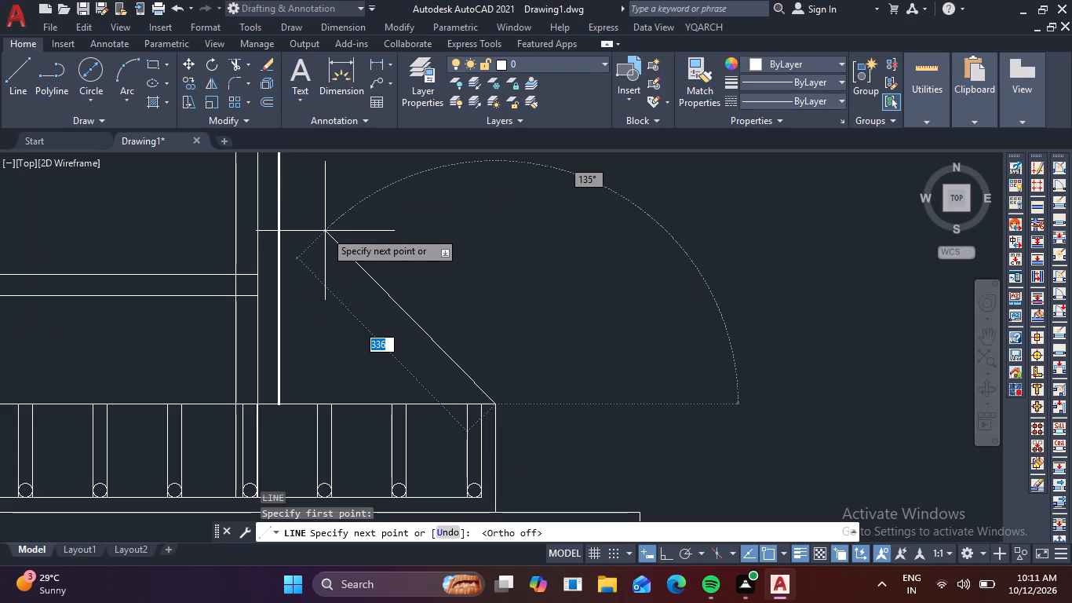
scroll(320, 239, up, 2)
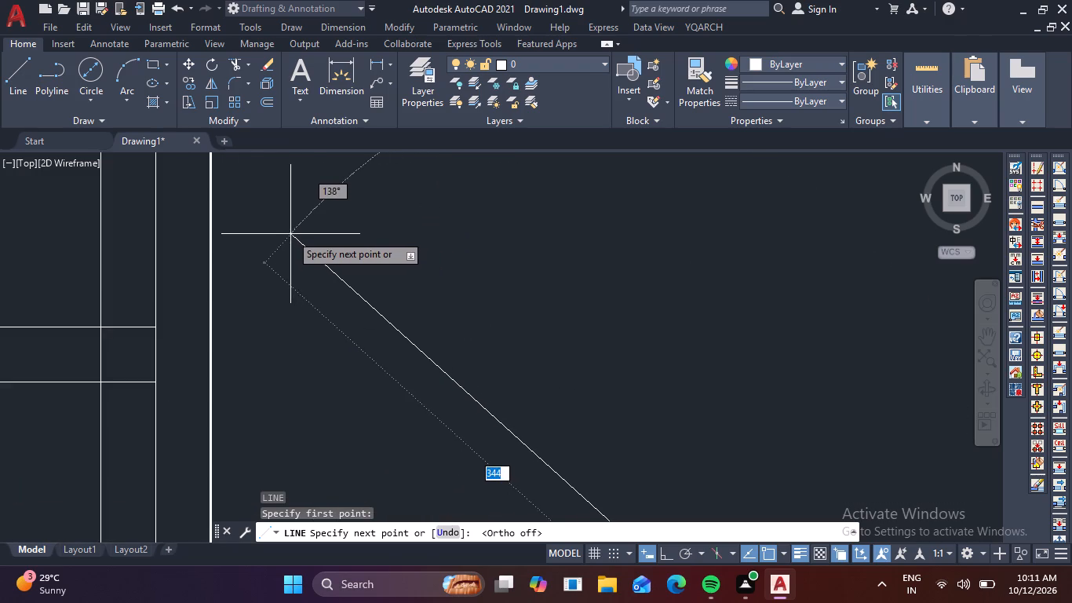
scroll(290, 234, down, 2)
click(290, 233)
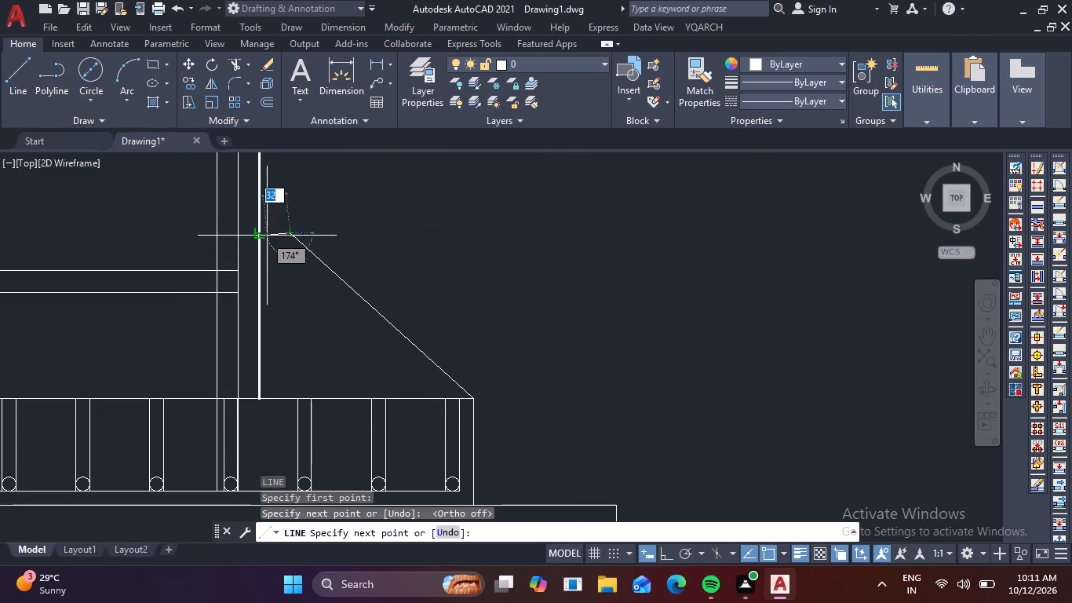
click(264, 233)
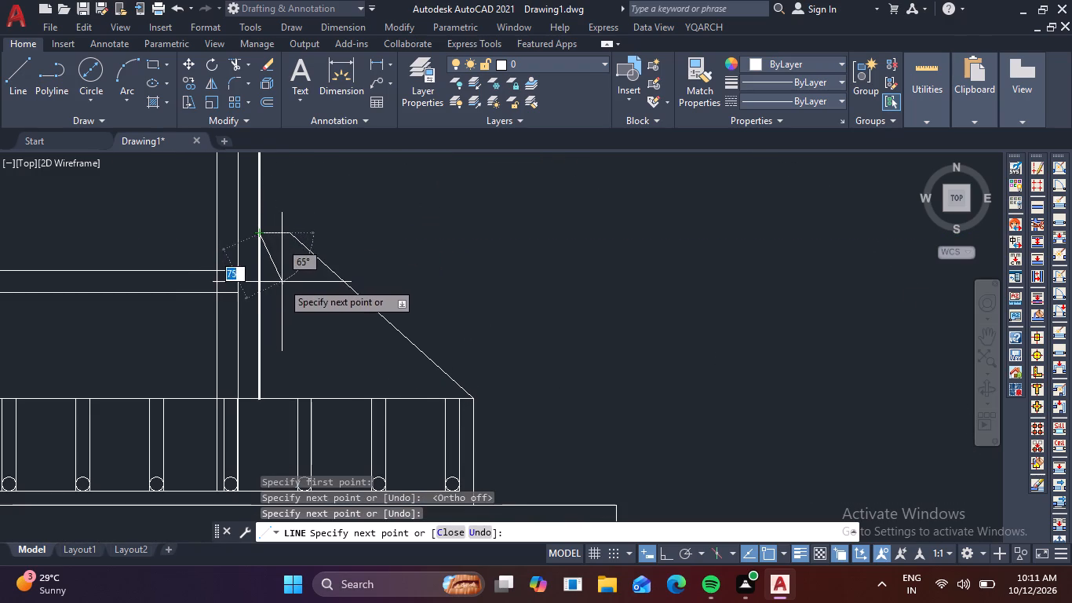
key(Escape)
Mirror the sloping line and its short top line about the column's vertical centreline, keeping the originals.
click(290, 273)
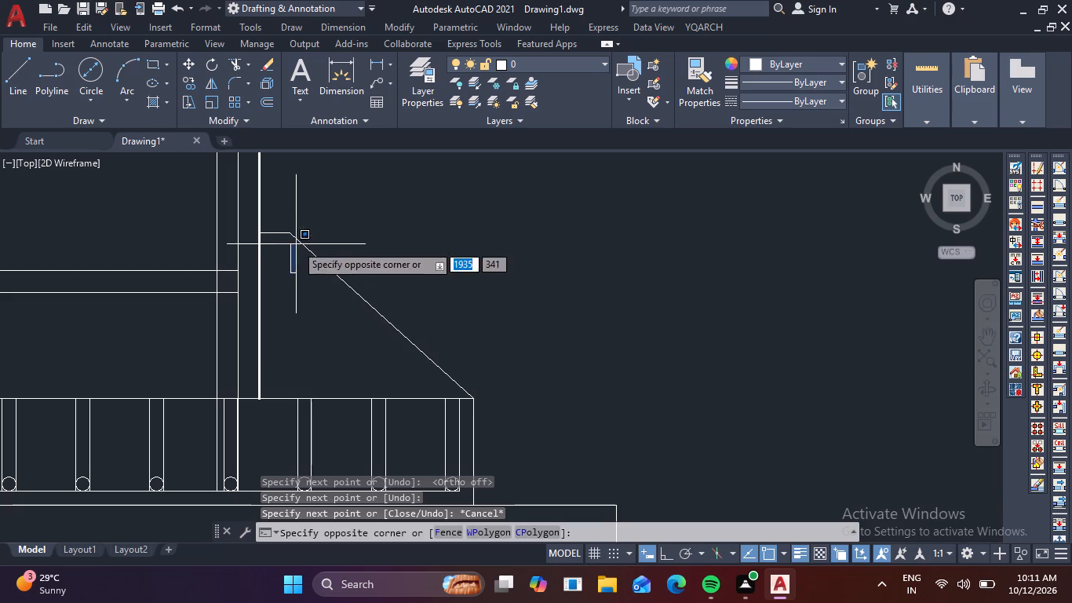
click(279, 214)
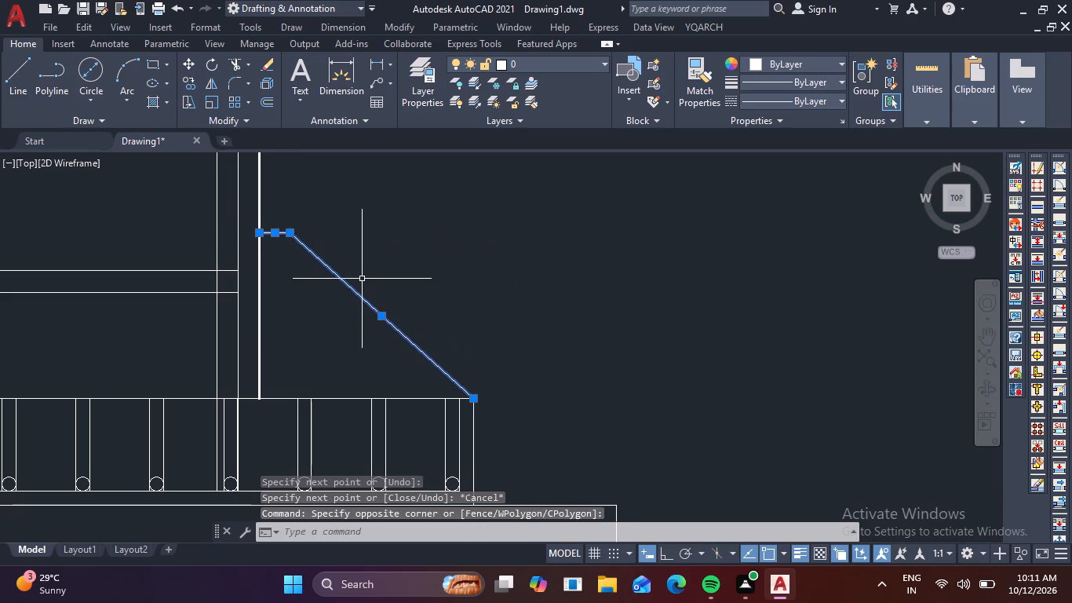
text(MI)
key(space)
scroll(337, 323, down, 2)
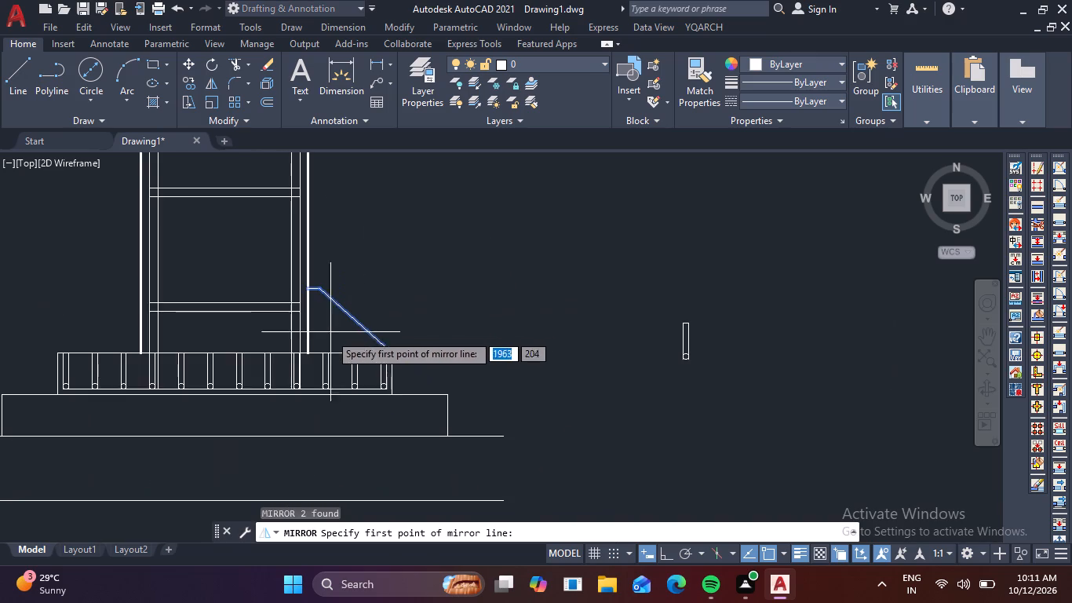
click(221, 353)
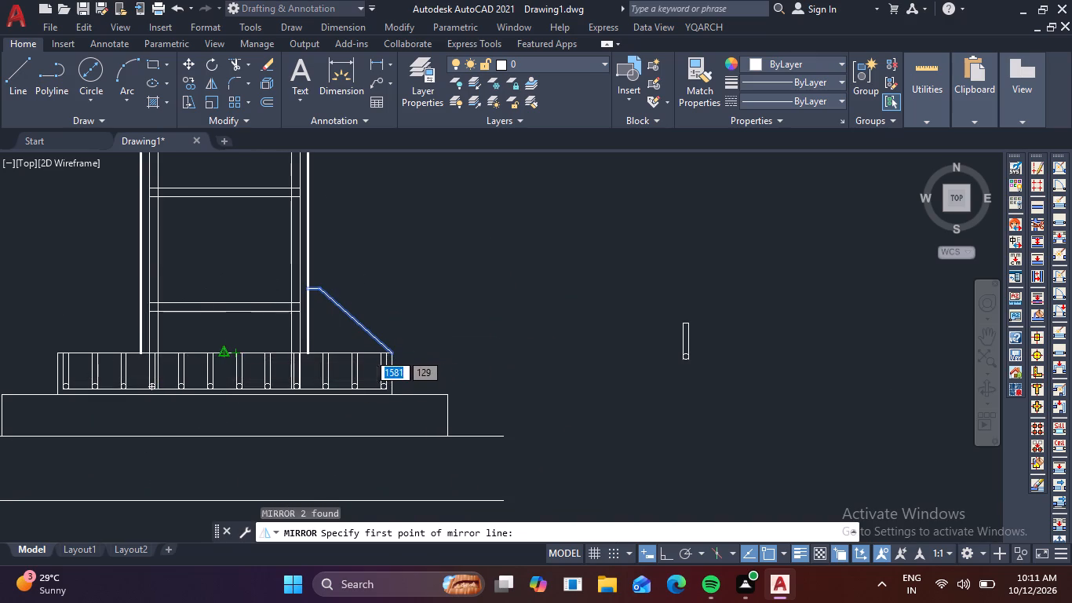
key(F8)
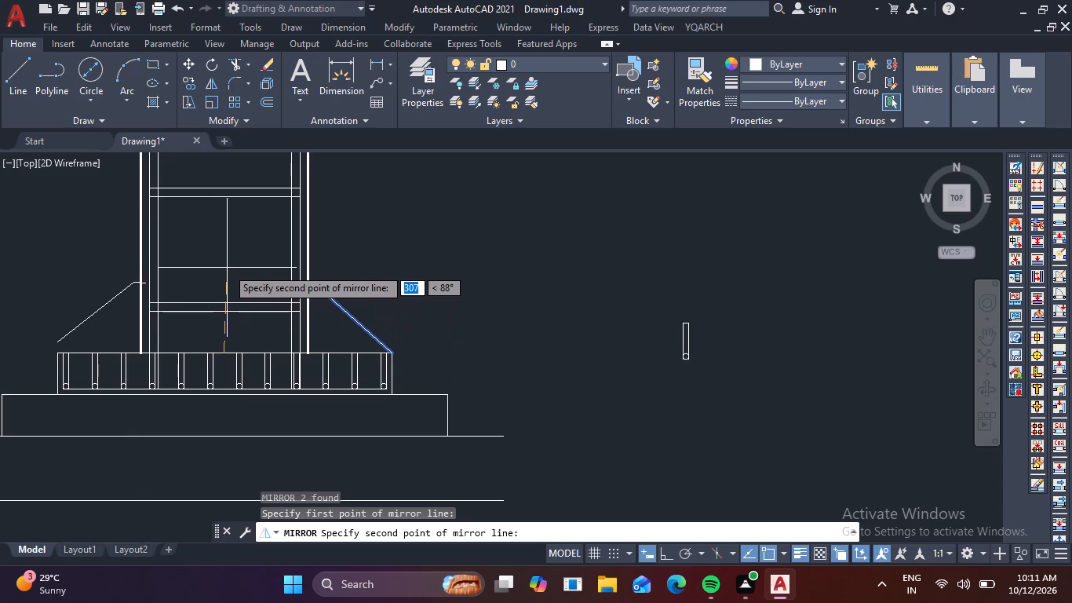
click(227, 268)
key(space)
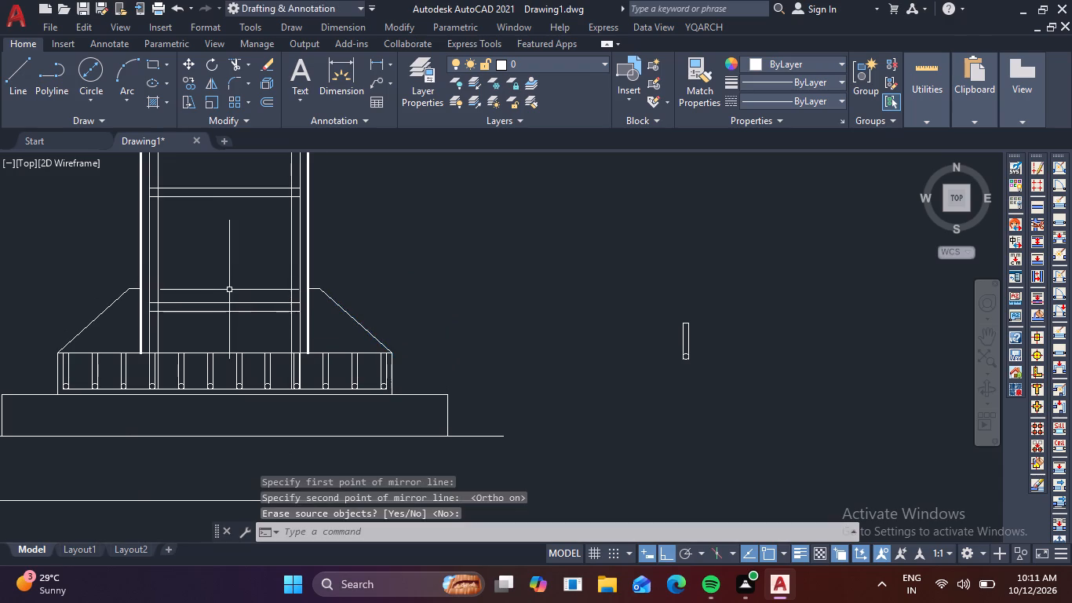
Erase the leftover bar-and-circle set beside the stepped footing section.
scroll(228, 291, down, 3)
drag(373, 339, 353, 315)
drag(335, 291, 334, 283)
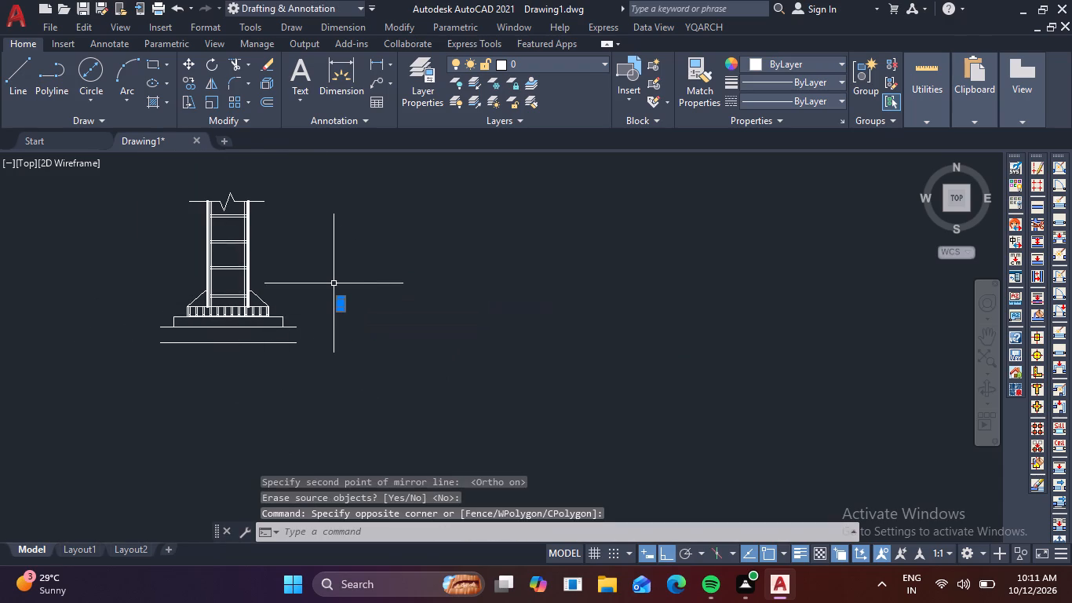
key(Delete)
Trim both outer column face lines where they run below the tops of the sloped sides in the stepped footing section.
scroll(334, 283, down, 1)
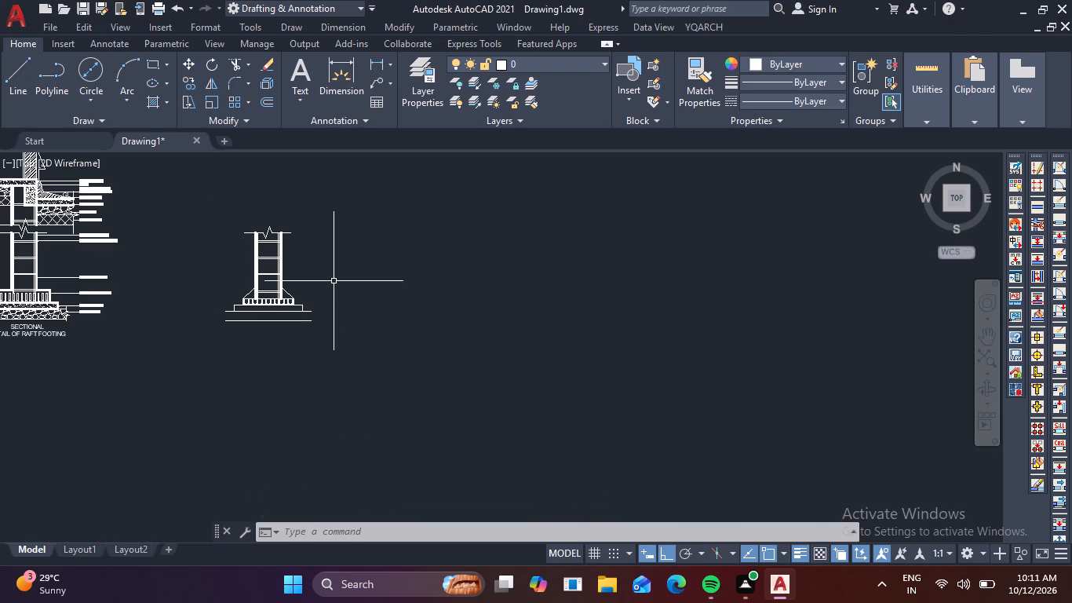
middle_drag(286, 249, 489, 270)
scroll(454, 272, up, 2)
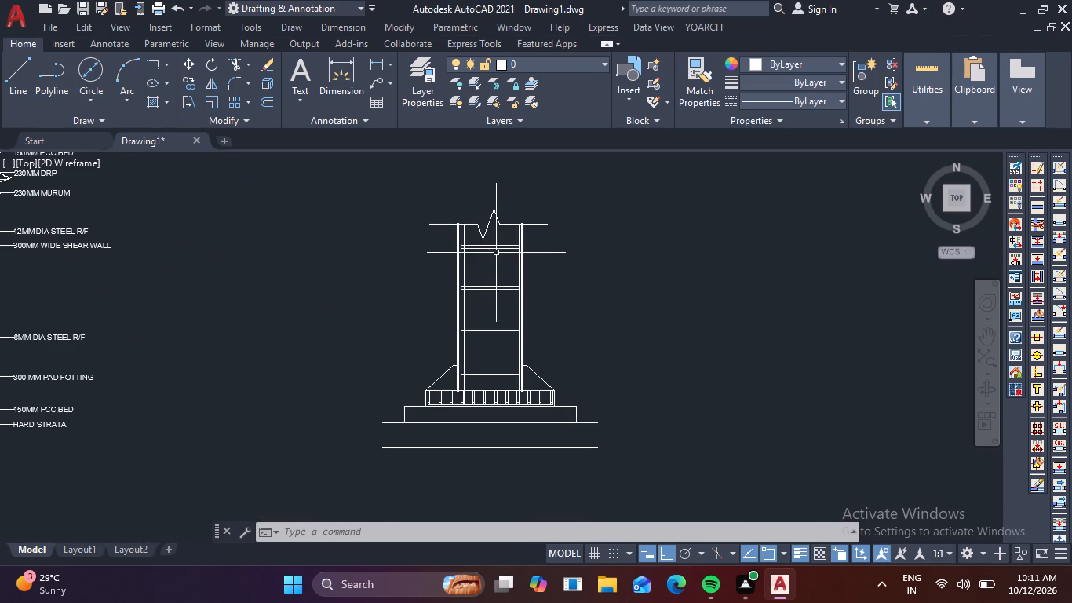
scroll(486, 265, up, 2)
scroll(507, 279, down, 1)
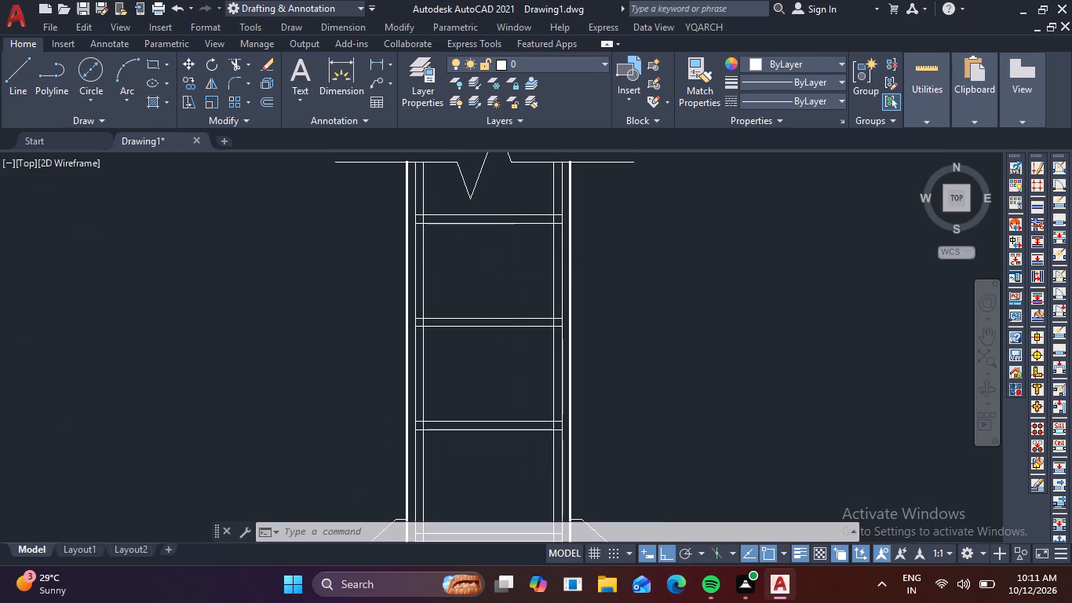
scroll(509, 281, down, 1)
middle_drag(599, 288, 724, 359)
middle_drag(724, 359, 759, 307)
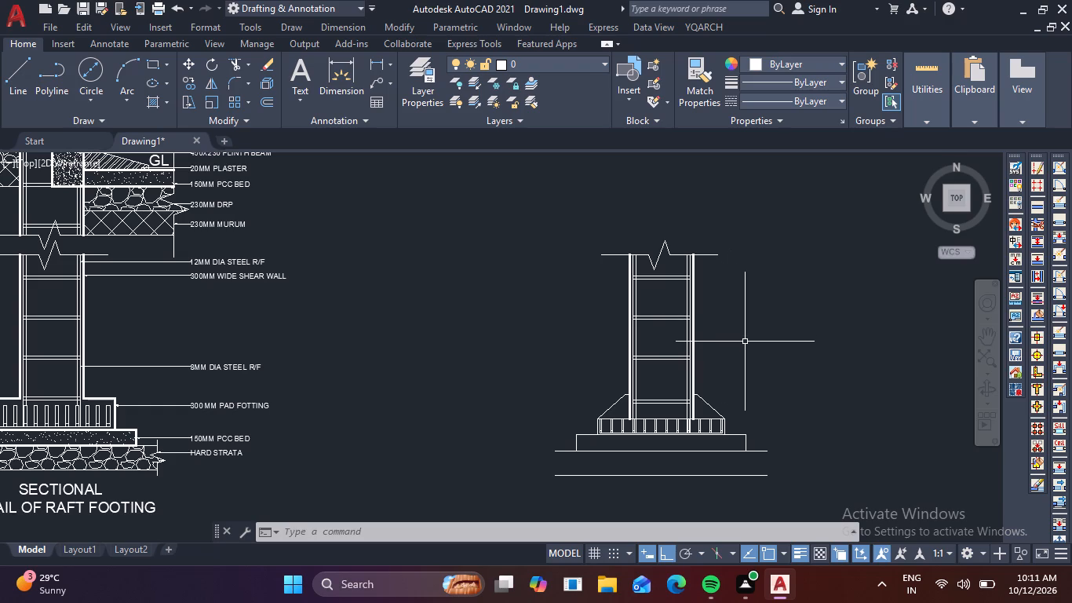
scroll(743, 353, up, 2)
middle_drag(684, 413, 752, 281)
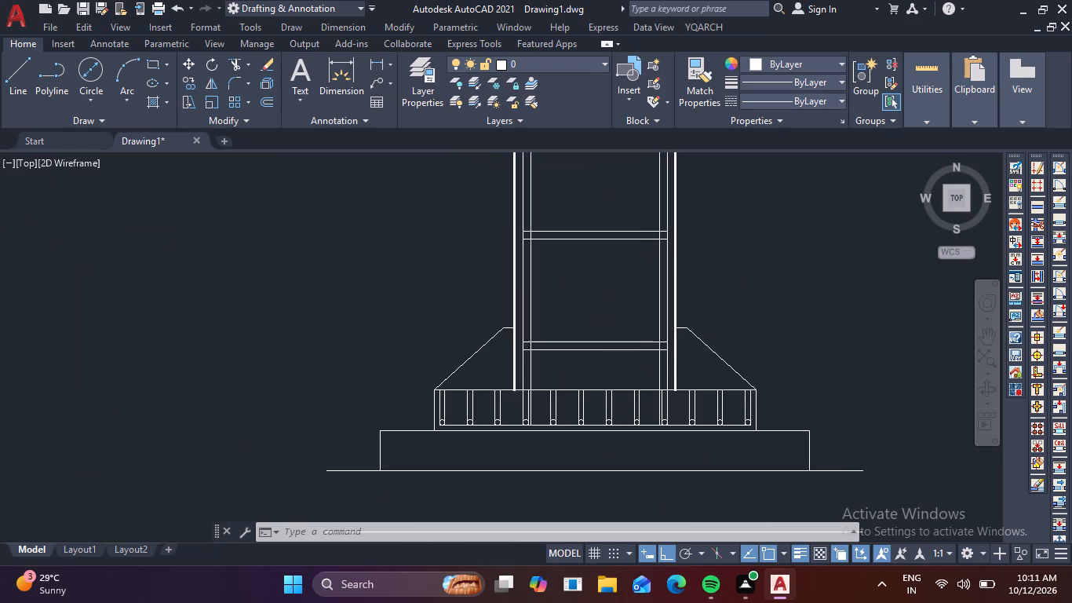
text(TR)
key(space)
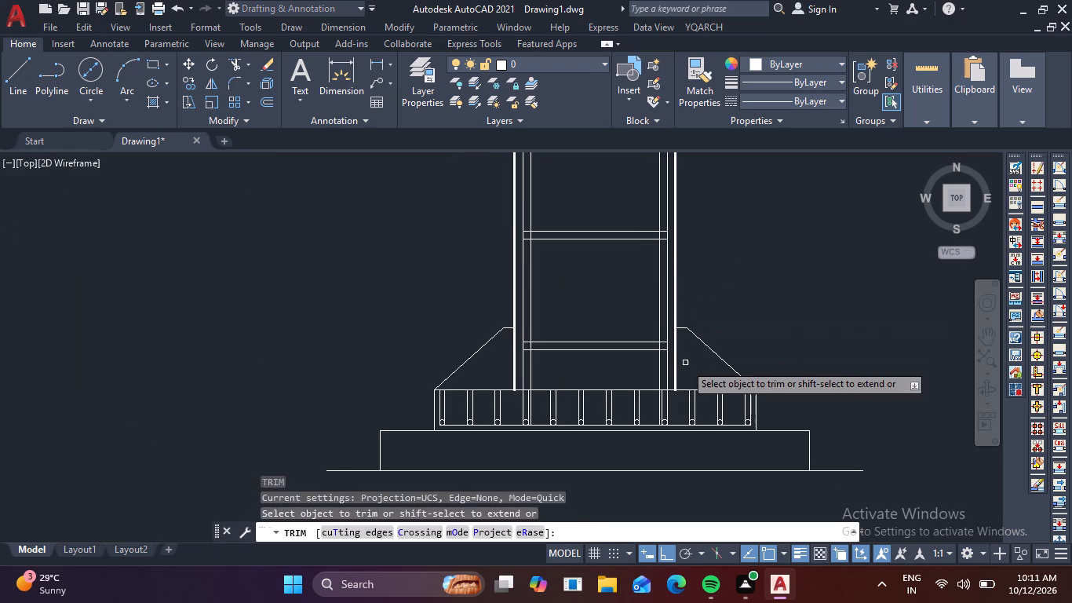
click(676, 353)
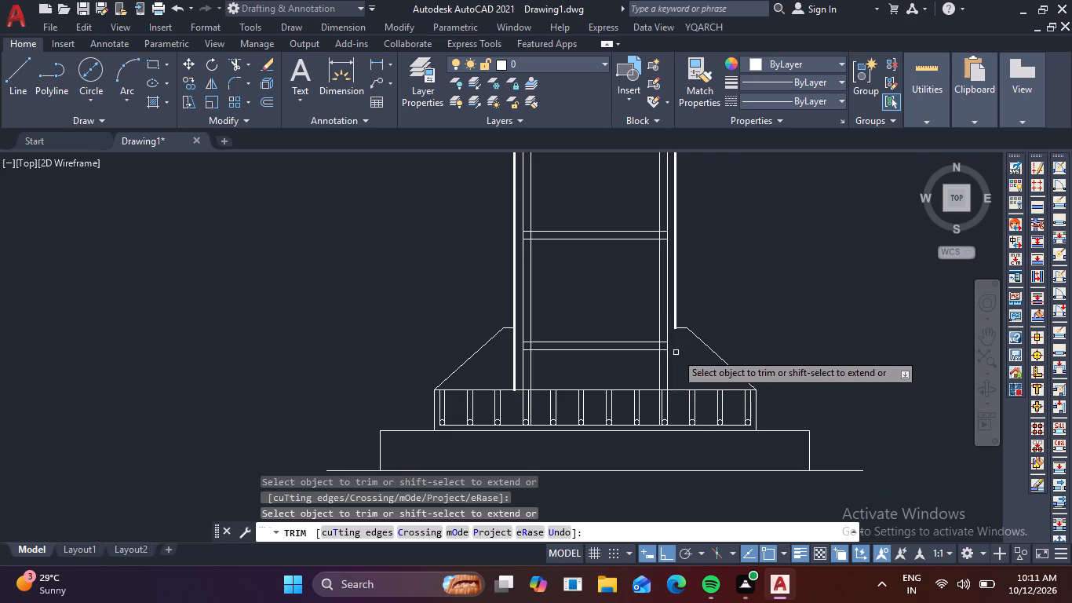
click(513, 364)
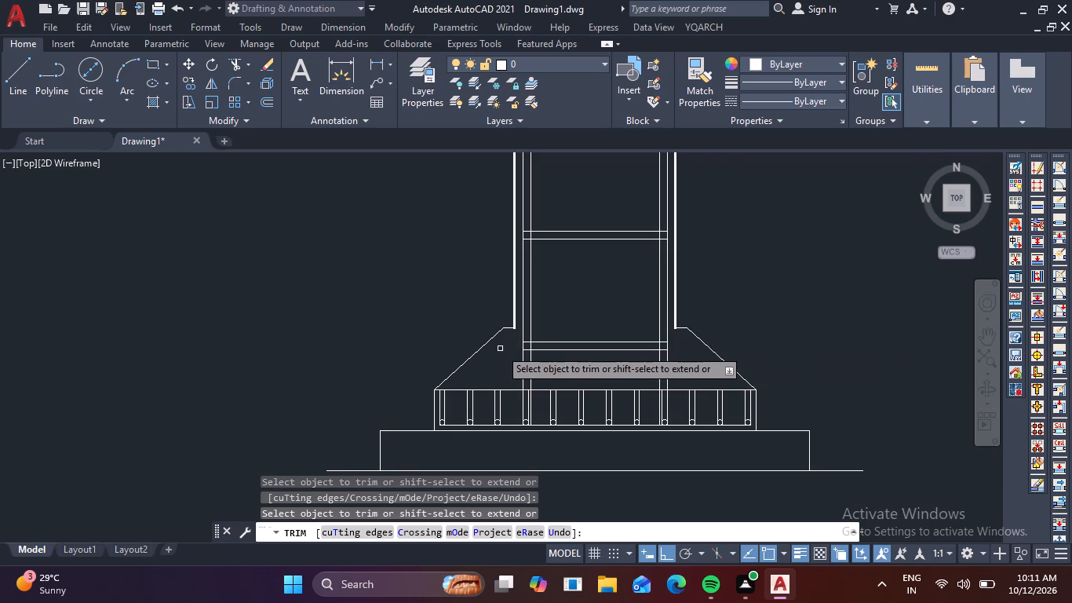
key(Escape)
Set the lineweight of both sloped sides and their short top lines to 0.30 mm.
click(507, 338)
click(494, 318)
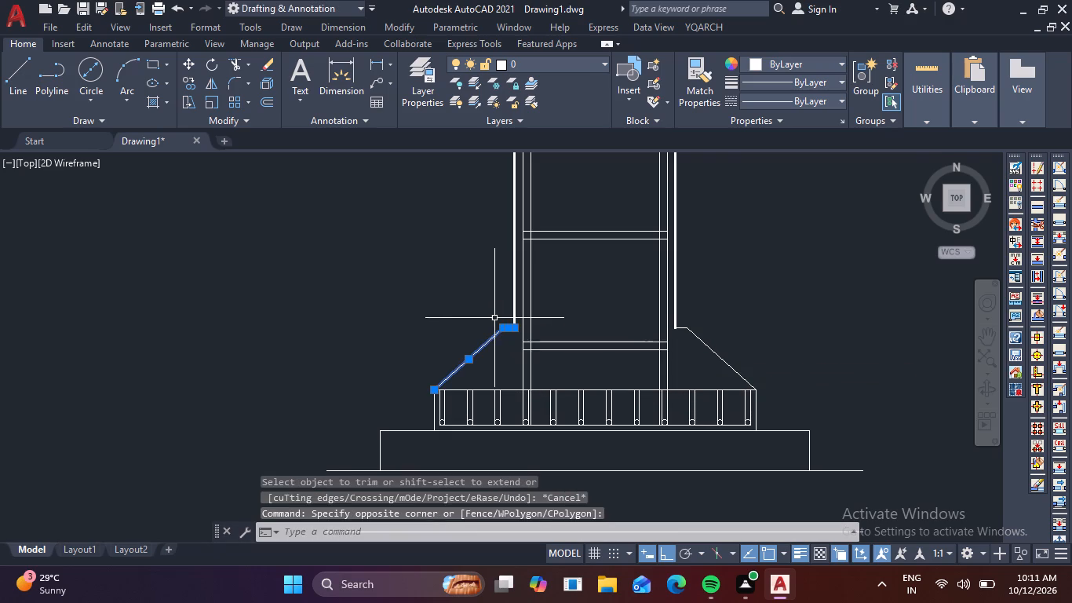
click(693, 356)
click(685, 321)
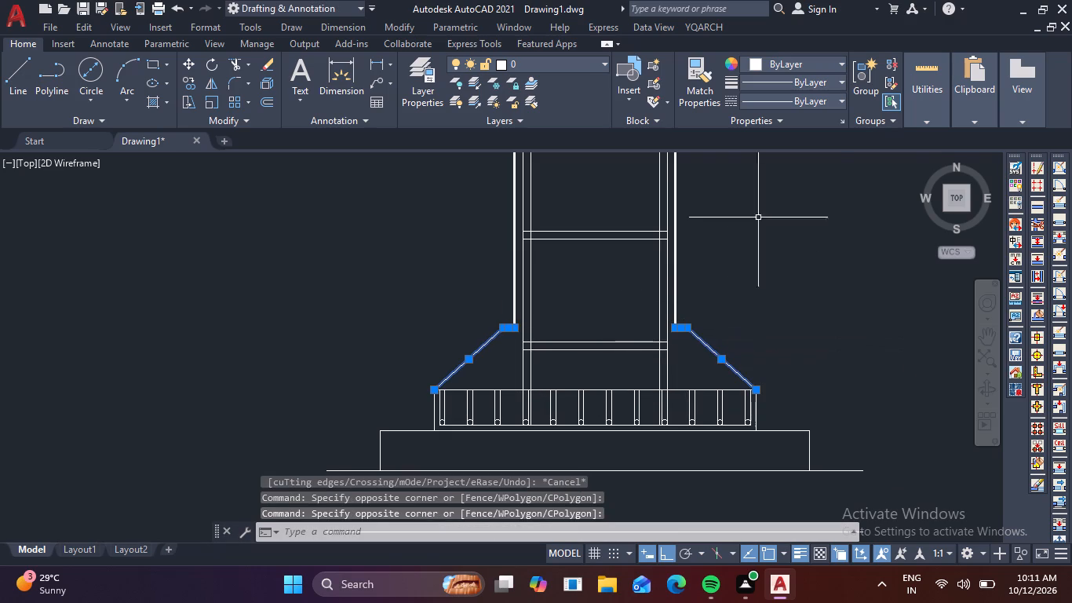
click(848, 82)
click(841, 79)
scroll(798, 204, down, 1)
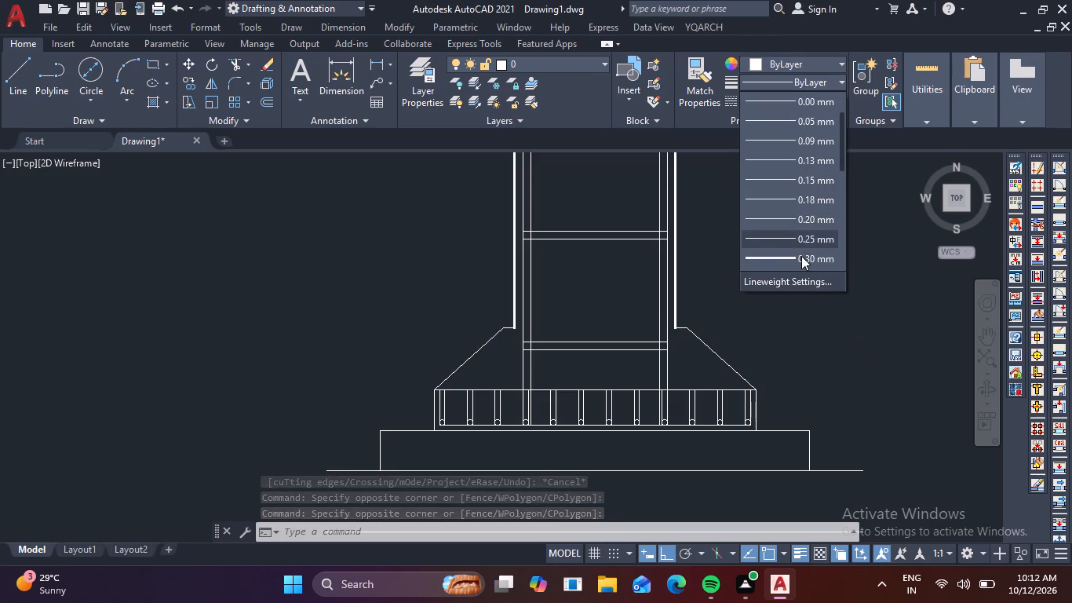
click(801, 256)
key(Escape)
Set the lineweight of the upper step's vertical sides and the lower step's top and vertical sides to 0.30 mm.
scroll(759, 293, down, 2)
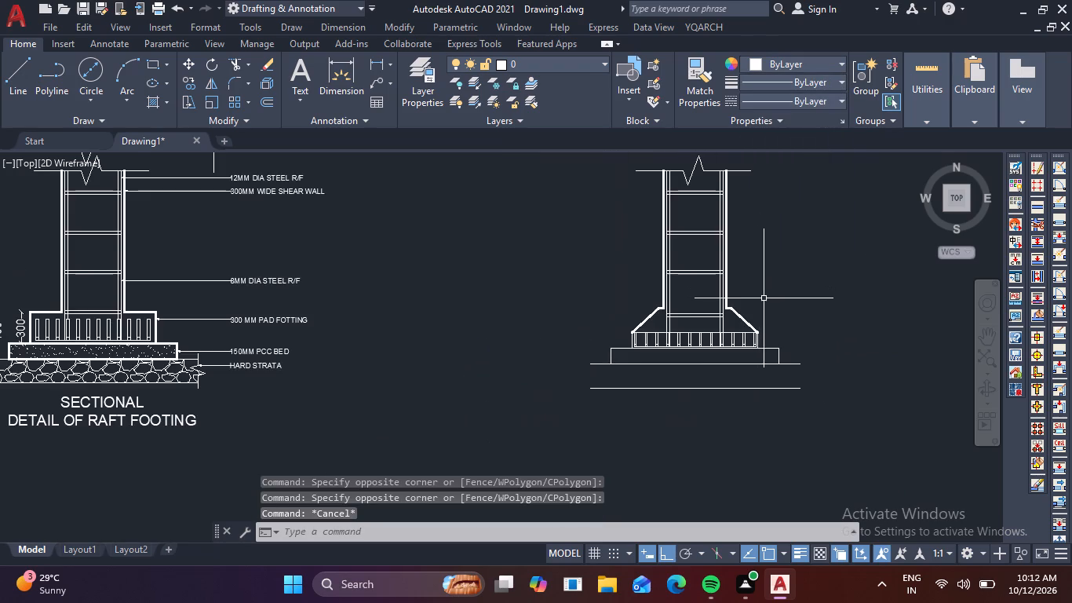
scroll(765, 298, up, 2)
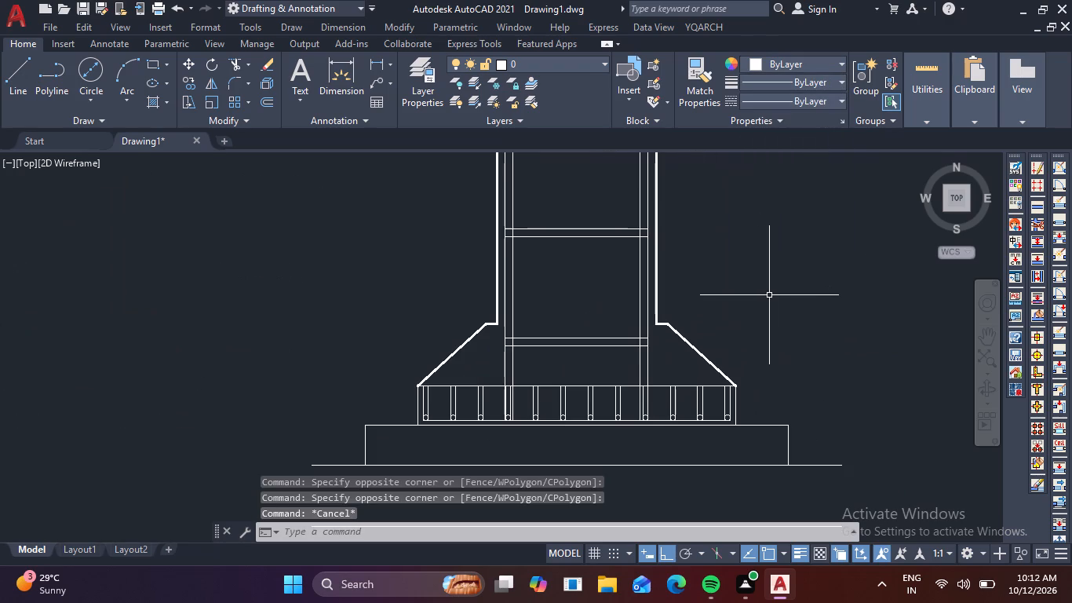
scroll(772, 298, up, 2)
middle_drag(773, 302, 830, 104)
scroll(764, 312, down, 1)
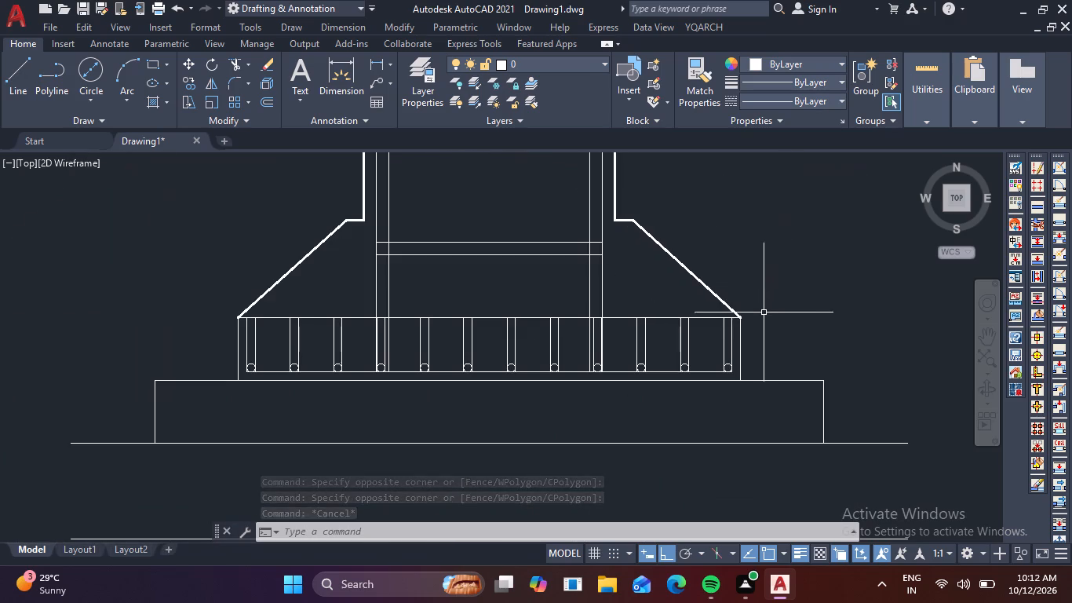
click(740, 342)
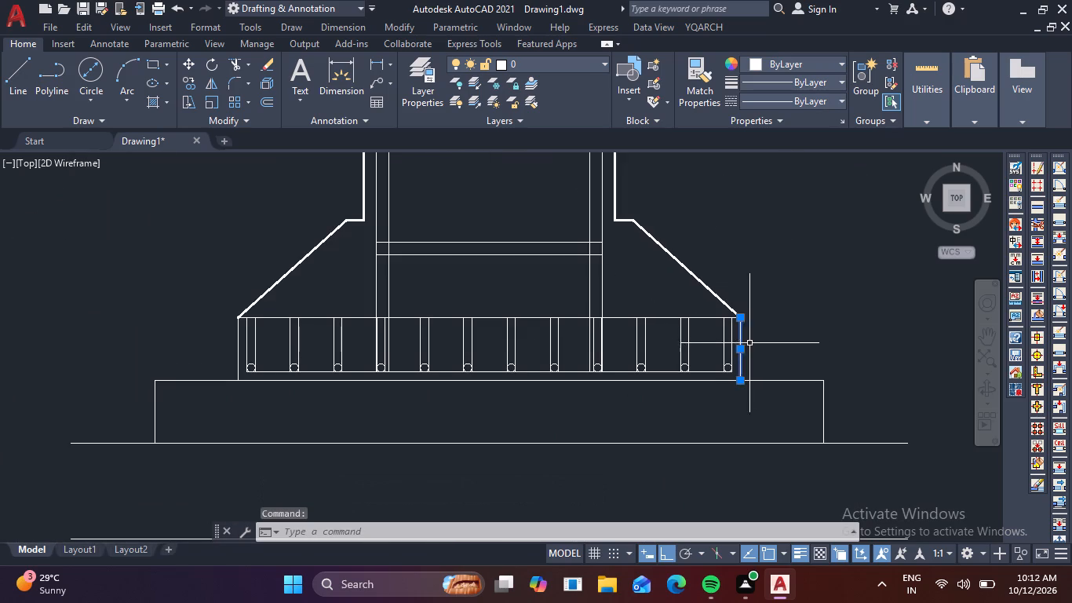
click(775, 382)
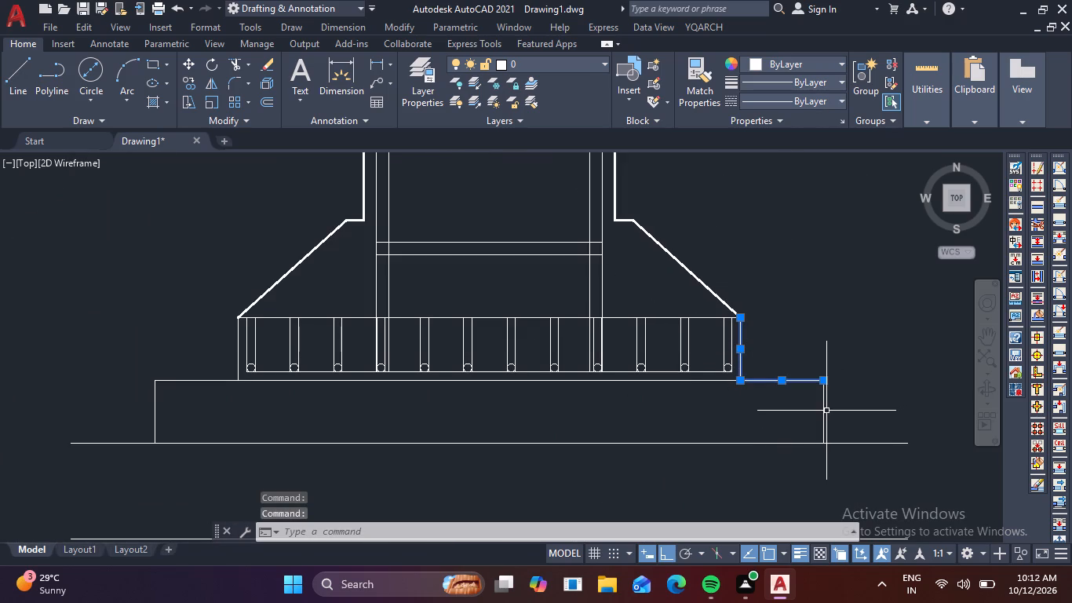
click(825, 410)
click(719, 380)
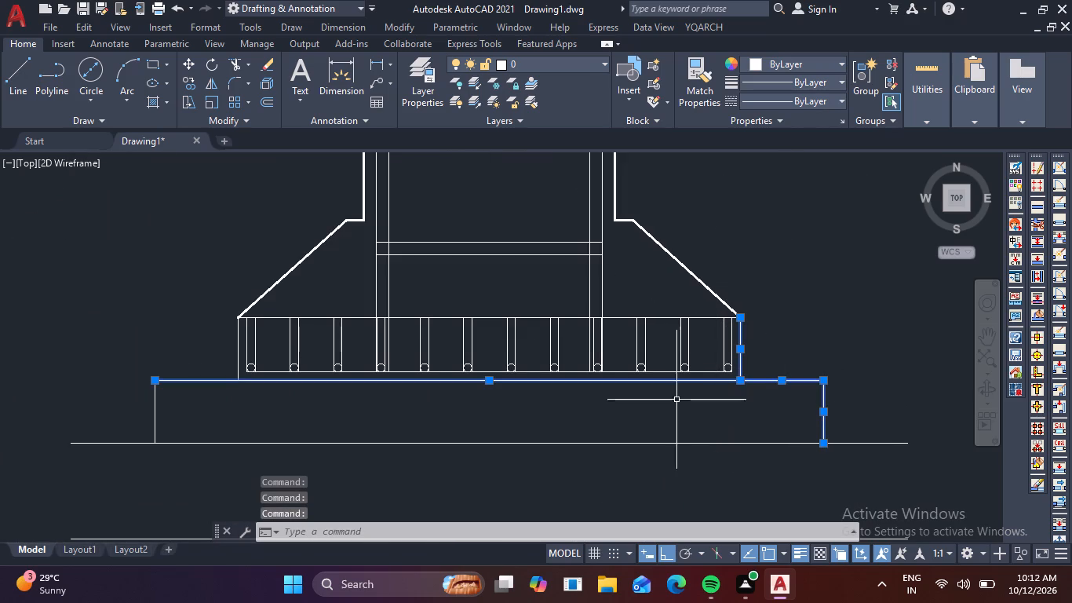
click(238, 342)
click(155, 413)
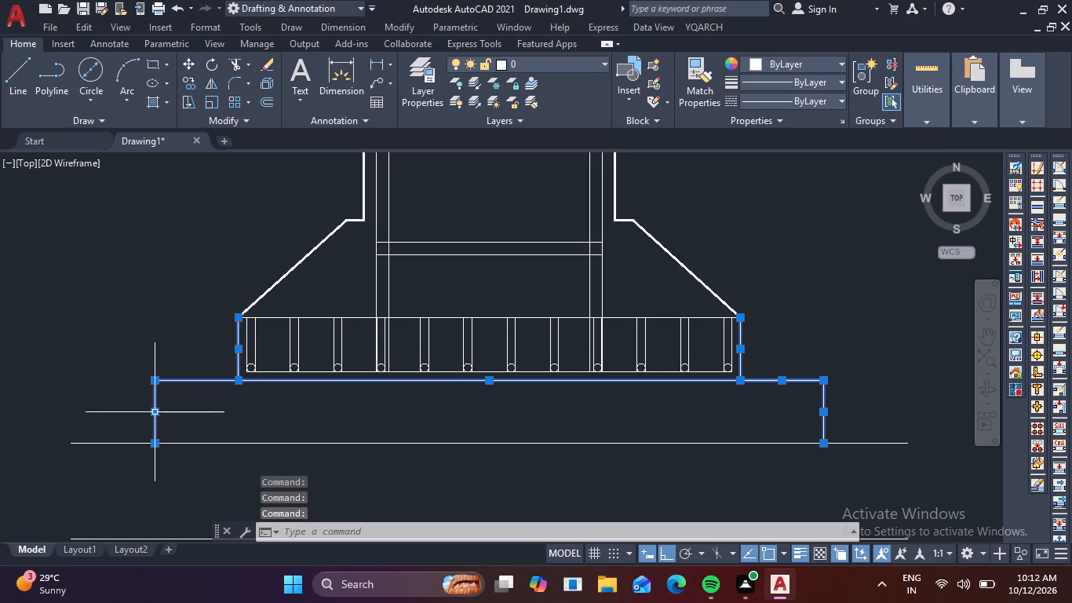
scroll(742, 403, down, 1)
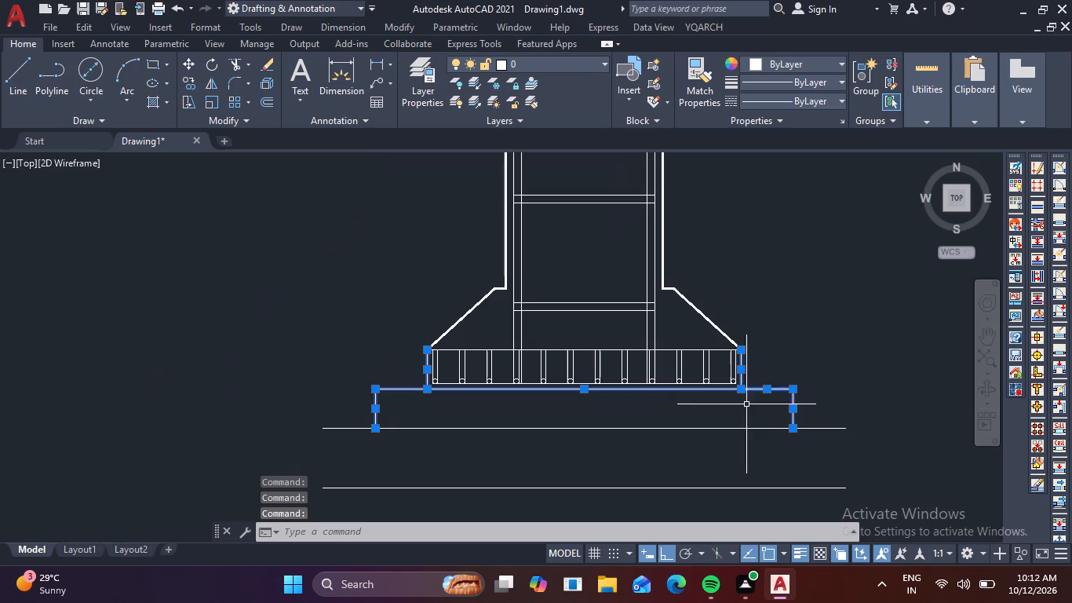
click(840, 82)
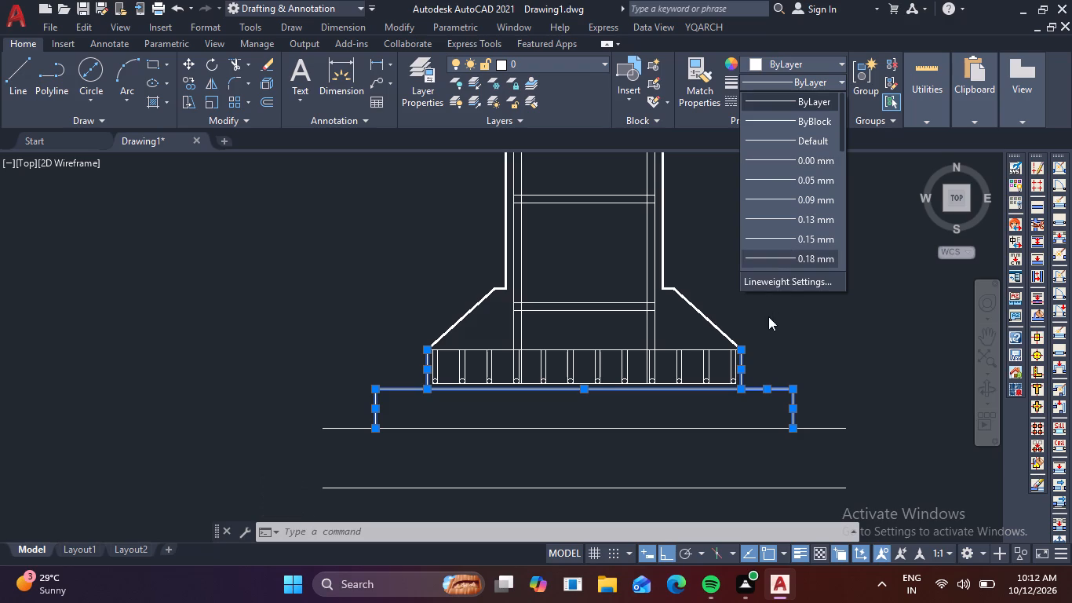
scroll(809, 211, down, 1)
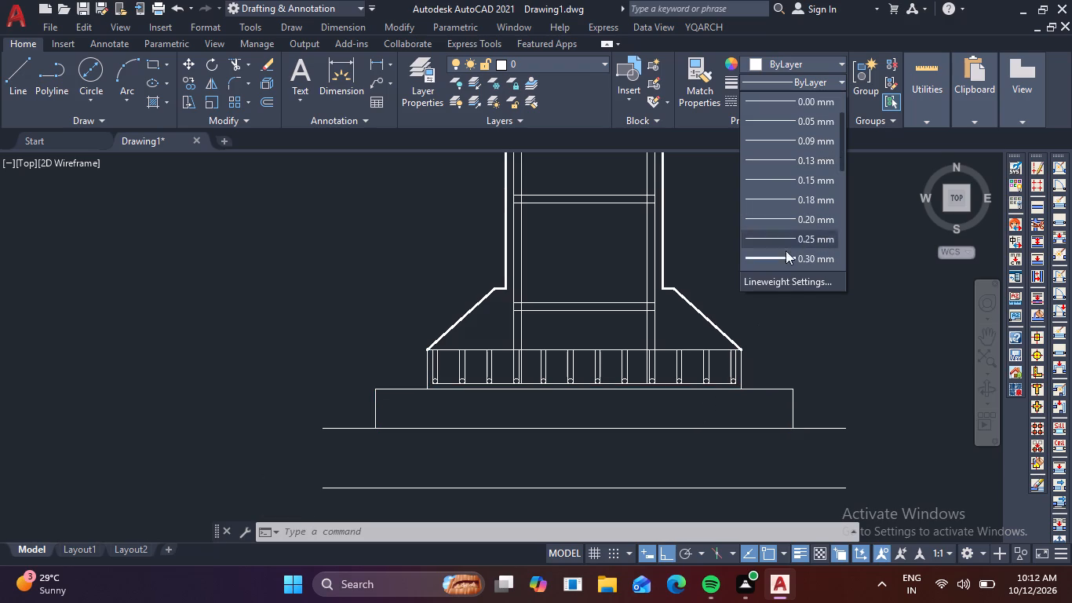
click(784, 261)
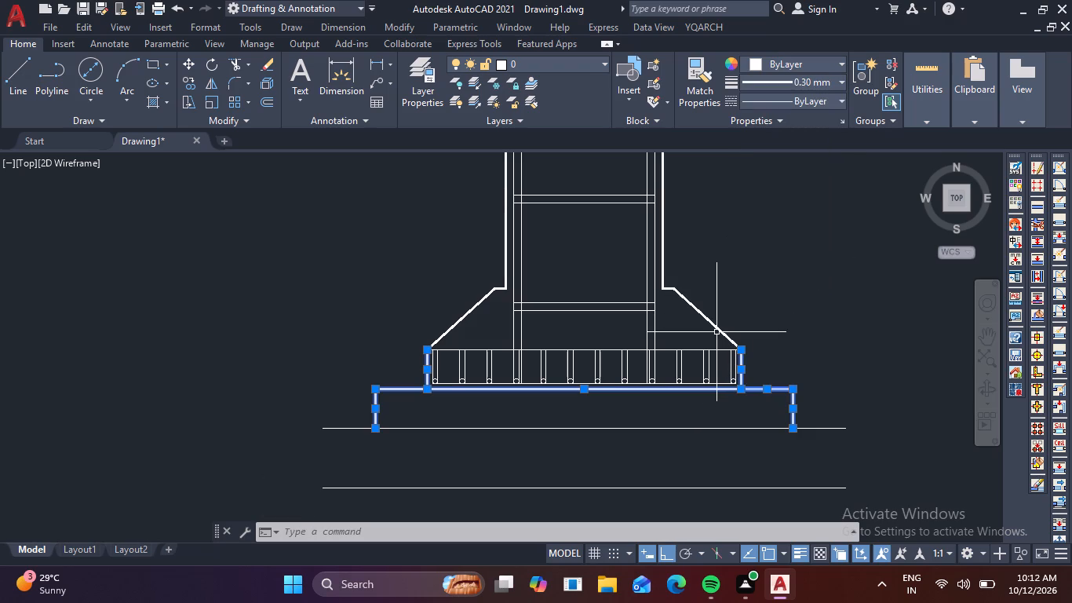
key(Escape)
key(Escape)
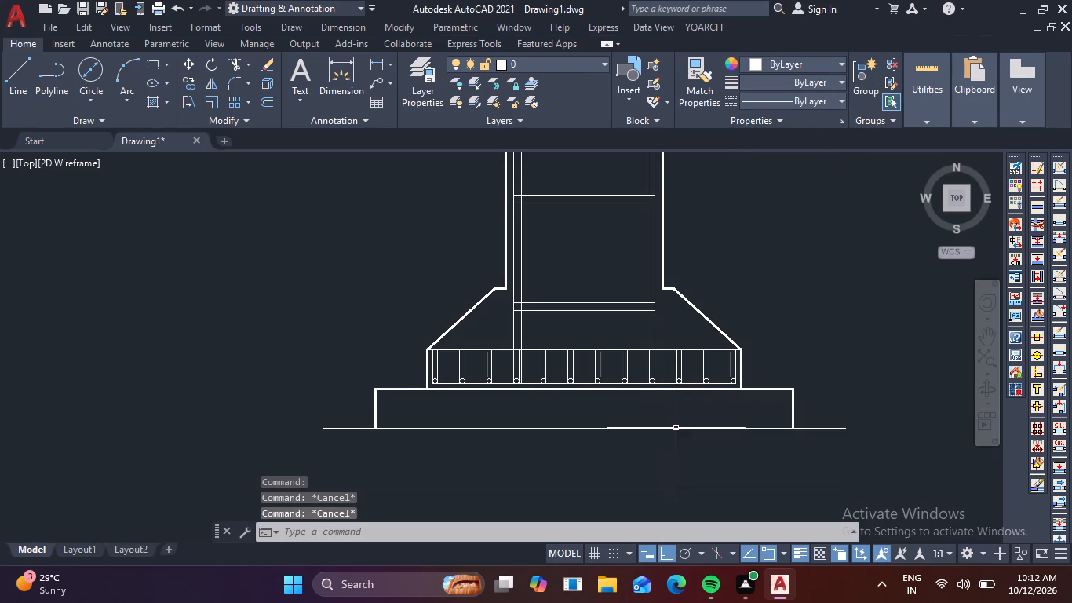
Add a vertical breakline about 357 long across the right ends of the two base lines, with the break symbol between them.
text(BRE)
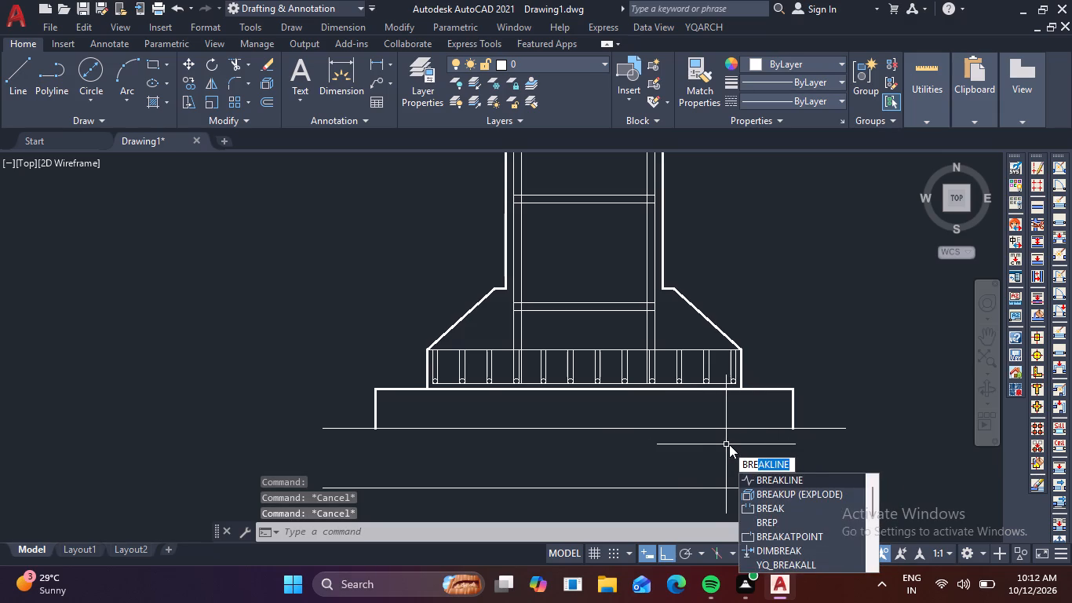
key(space)
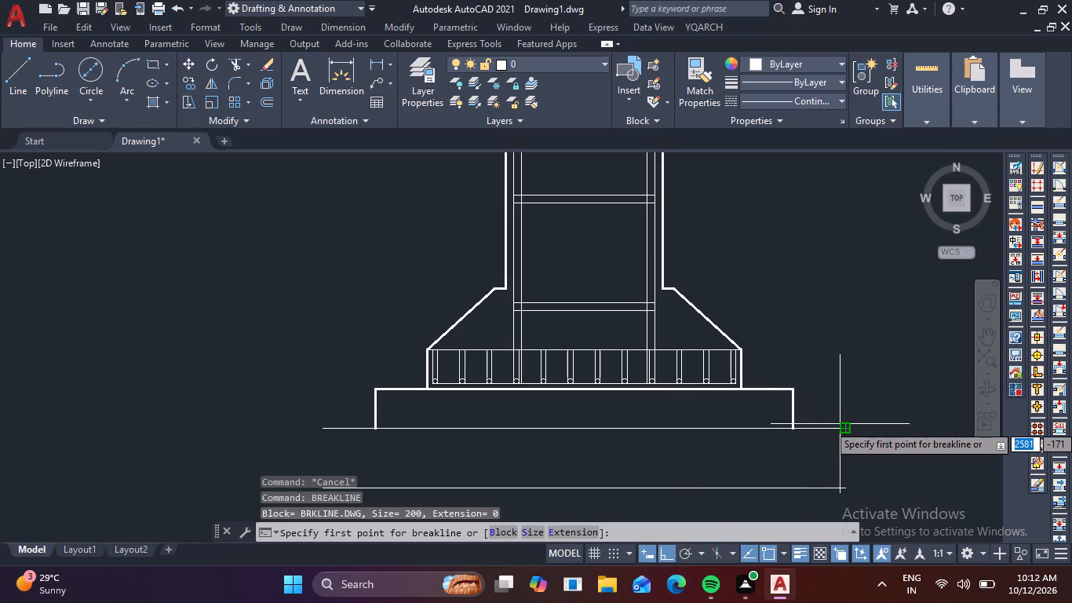
click(844, 412)
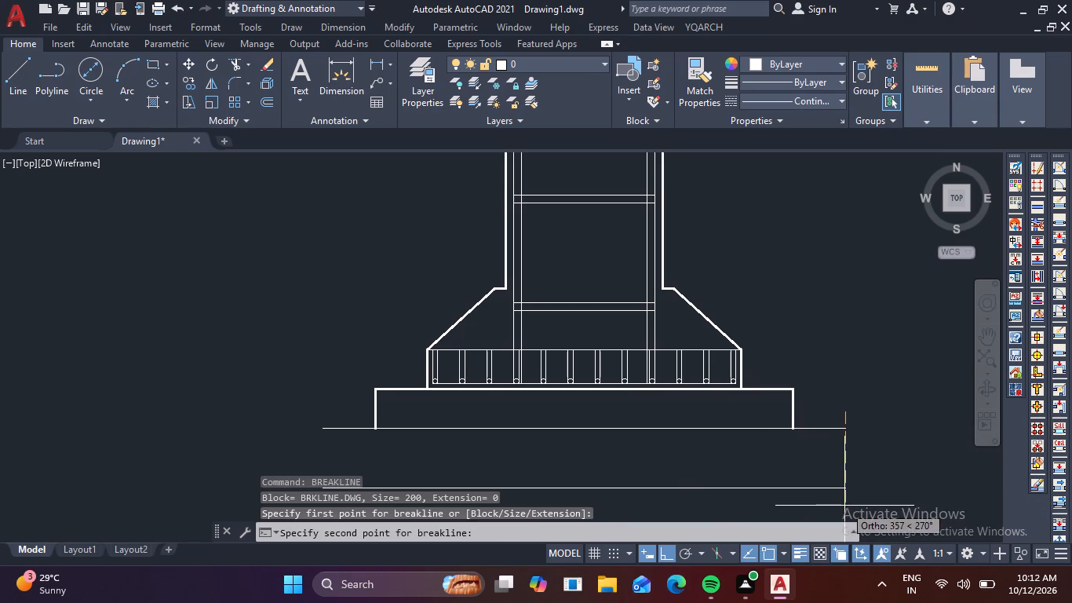
click(844, 506)
click(850, 464)
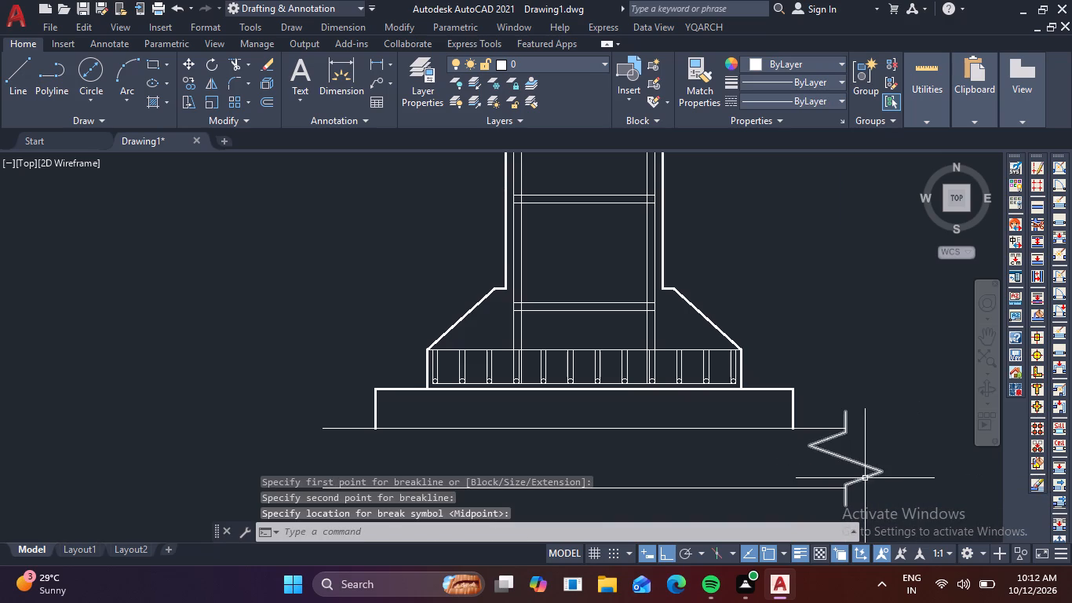
Add a matching vertical breakline across the left ends of the two base lines, with the break symbol between them.
scroll(706, 448, down, 1)
middle_drag(695, 448, 801, 436)
key(space)
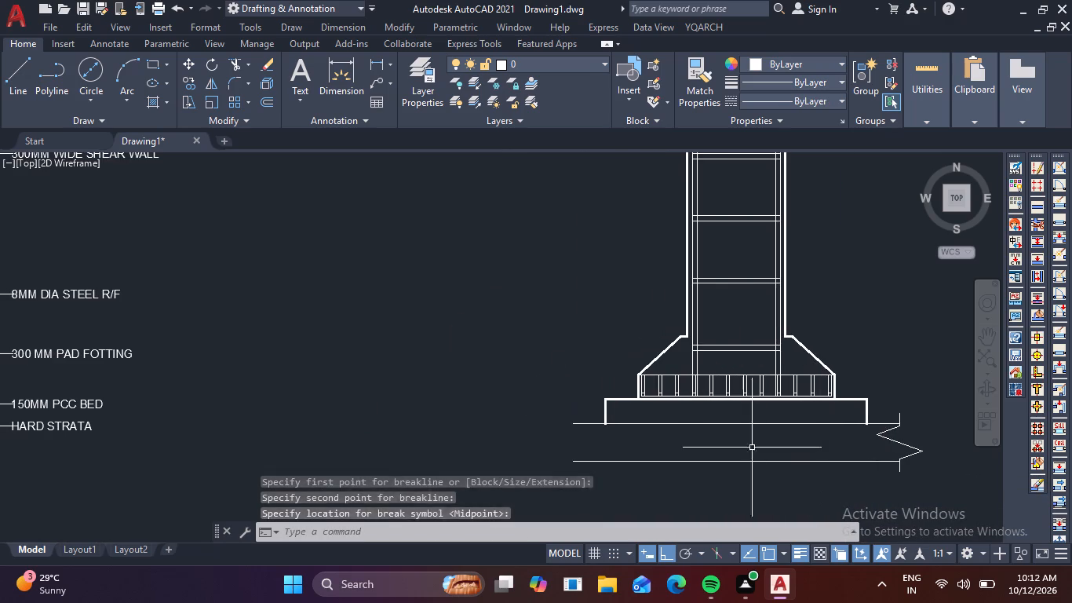
middle_drag(574, 439, 640, 417)
click(640, 400)
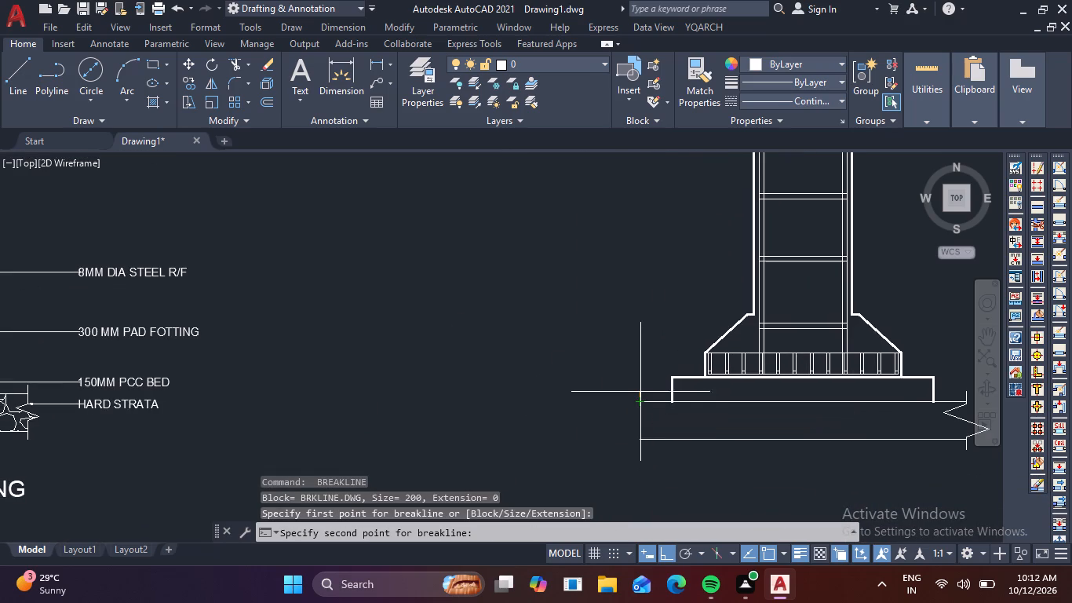
click(641, 384)
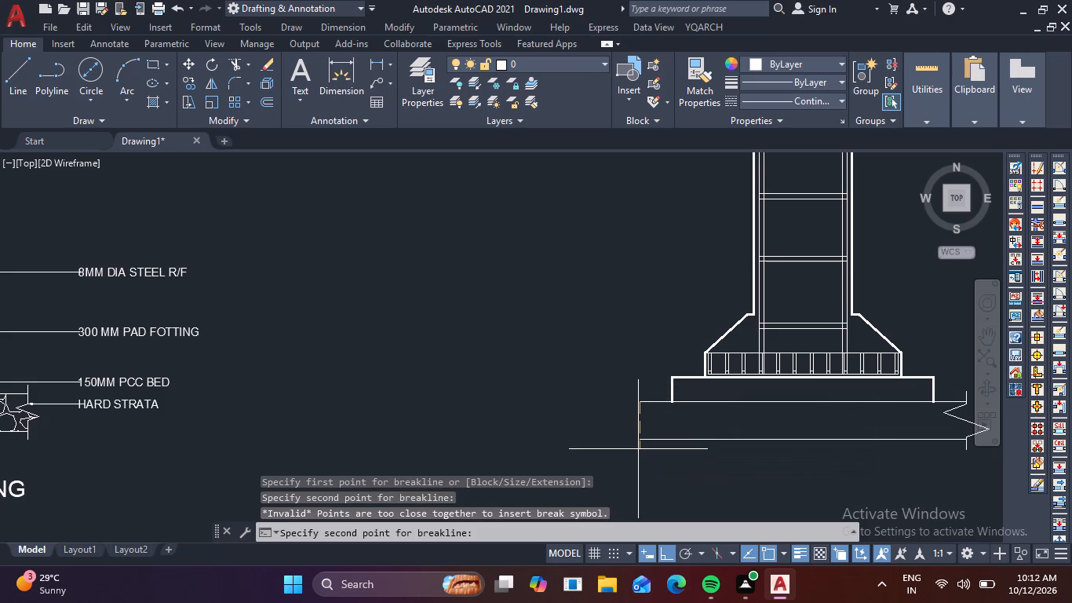
click(638, 449)
click(641, 422)
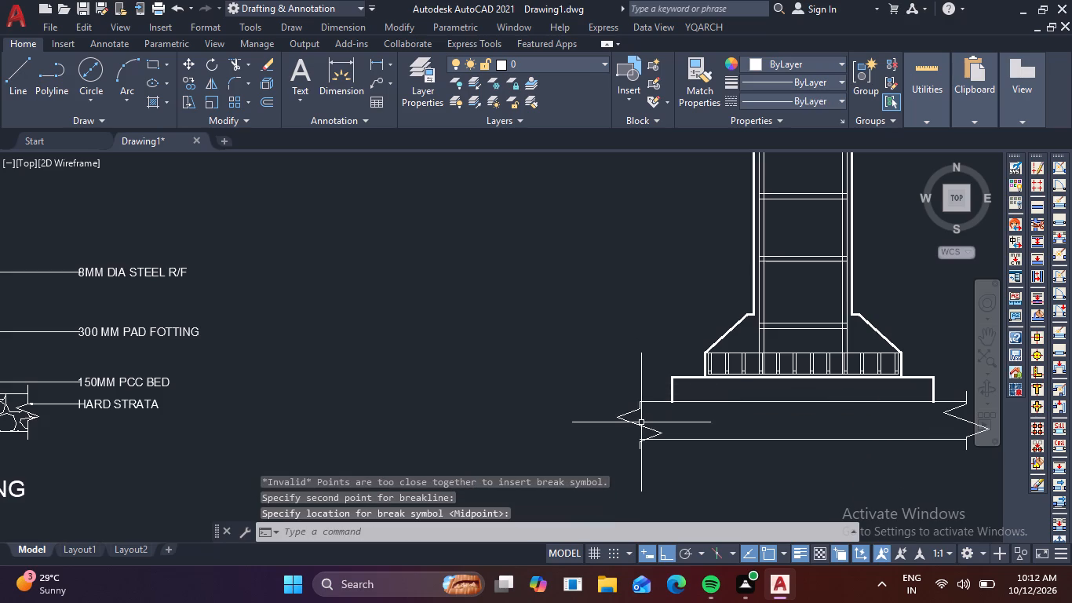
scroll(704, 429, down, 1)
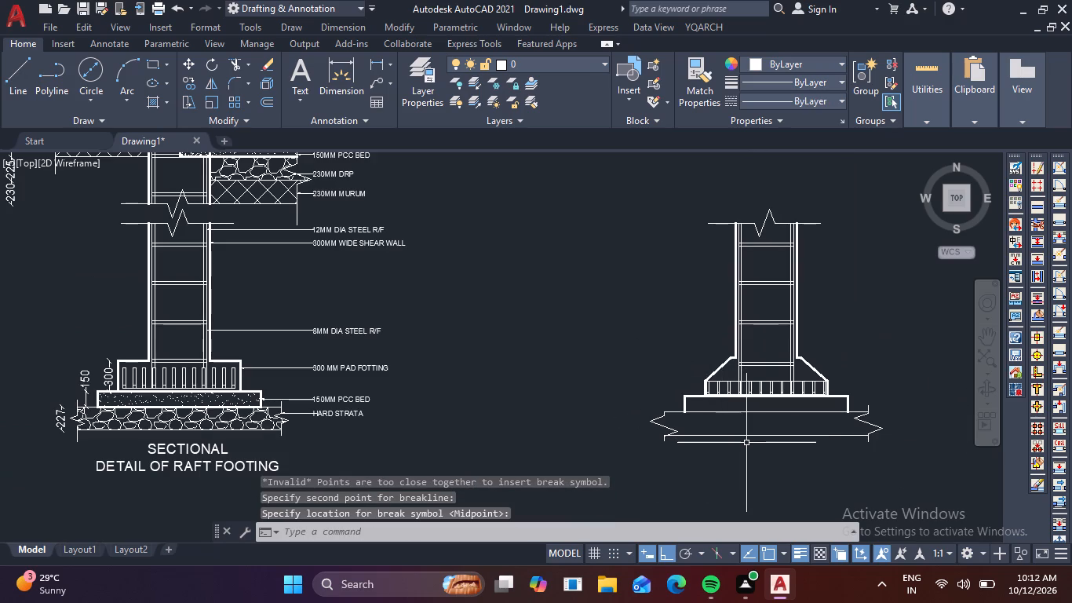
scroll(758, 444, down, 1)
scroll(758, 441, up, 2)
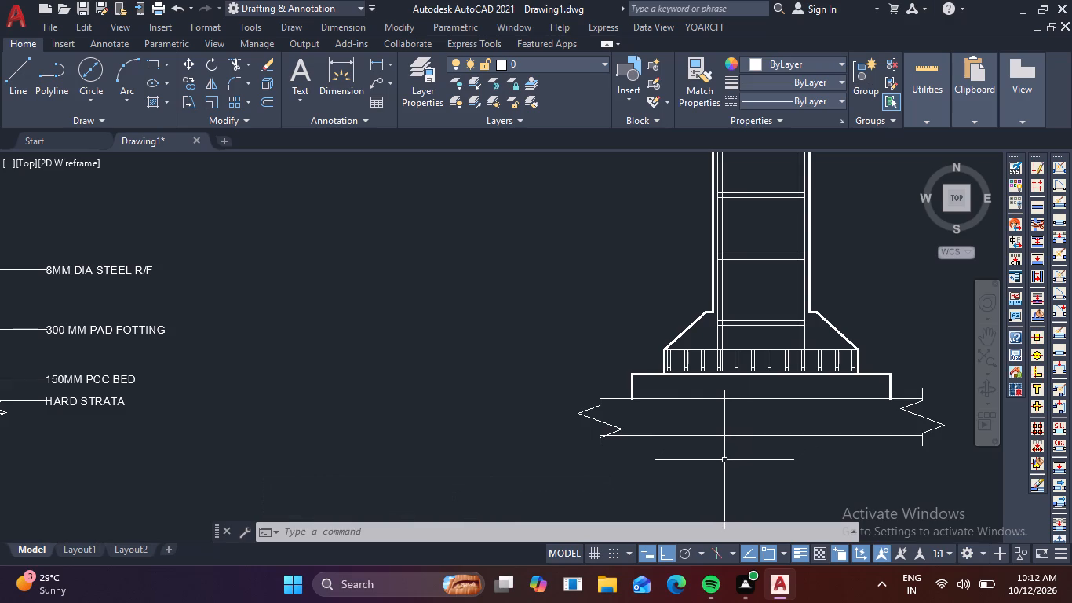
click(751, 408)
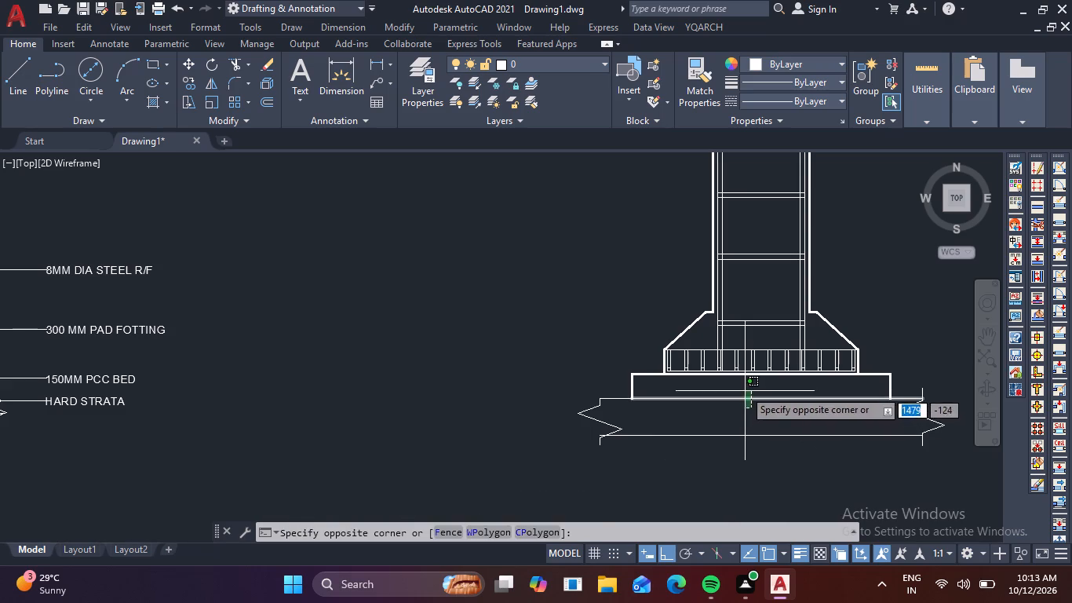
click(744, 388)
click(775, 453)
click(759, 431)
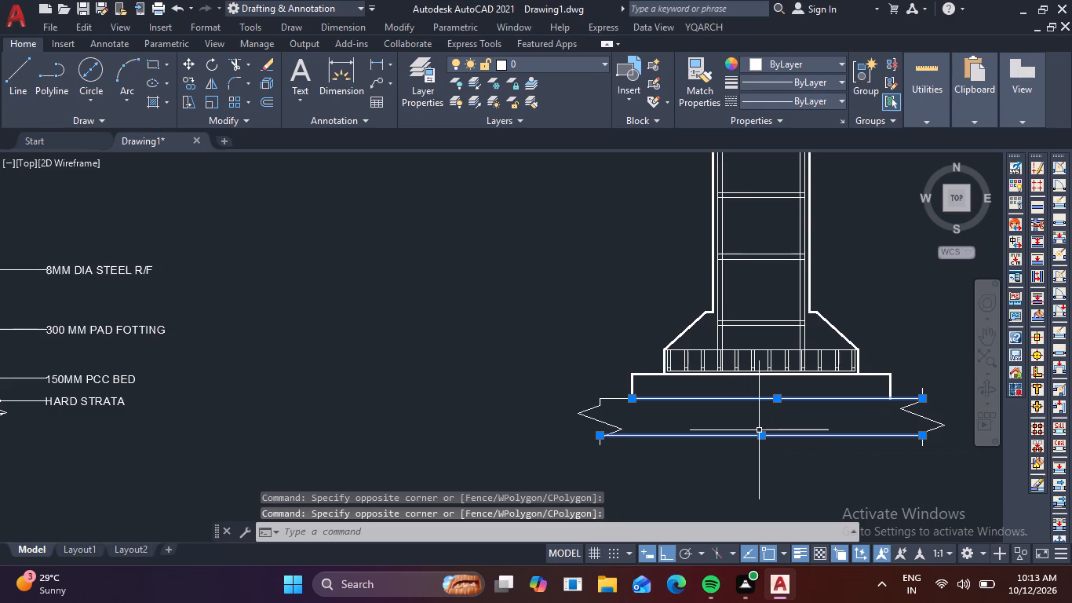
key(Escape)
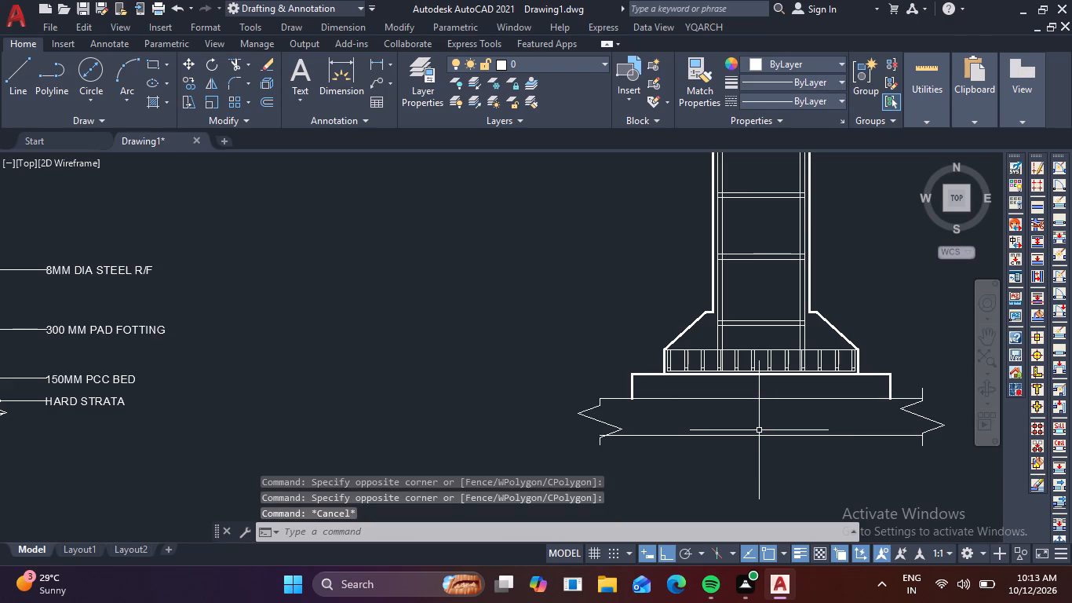
Trim away the upper base line between the lower step's two vertical sides in the second footing section.
scroll(673, 416, up, 2)
scroll(673, 415, down, 1)
middle_drag(673, 415, 571, 413)
scroll(662, 415, down, 1)
key(r)
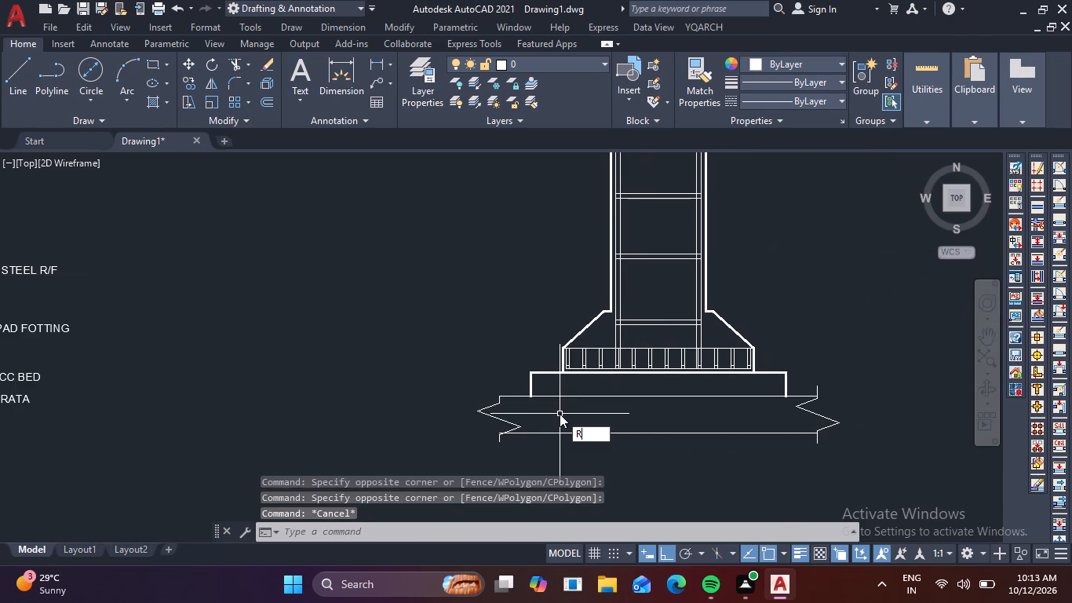
key(Escape)
text(TR)
key(space)
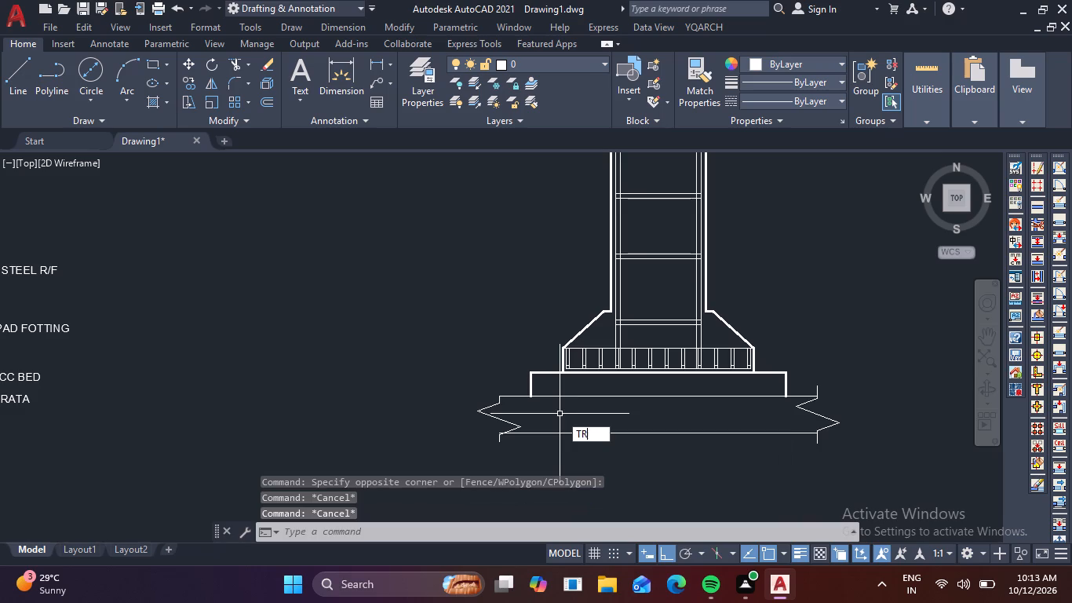
click(665, 408)
click(657, 392)
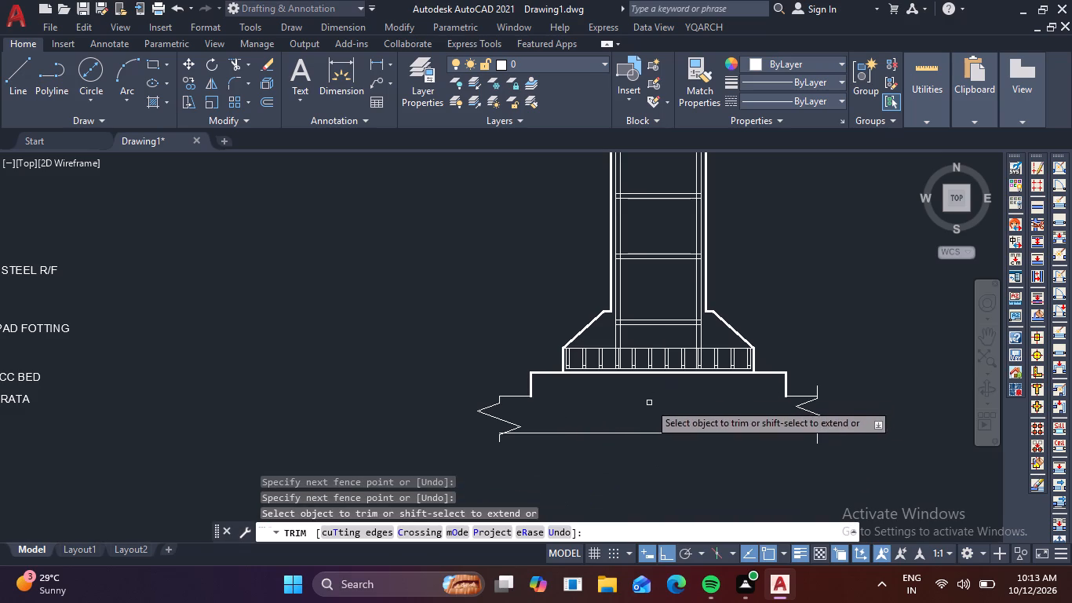
key(Escape)
Draw a horizontal line closing the bottom of the lower step between the lower ends of its two vertical sides.
key(l)
key(space)
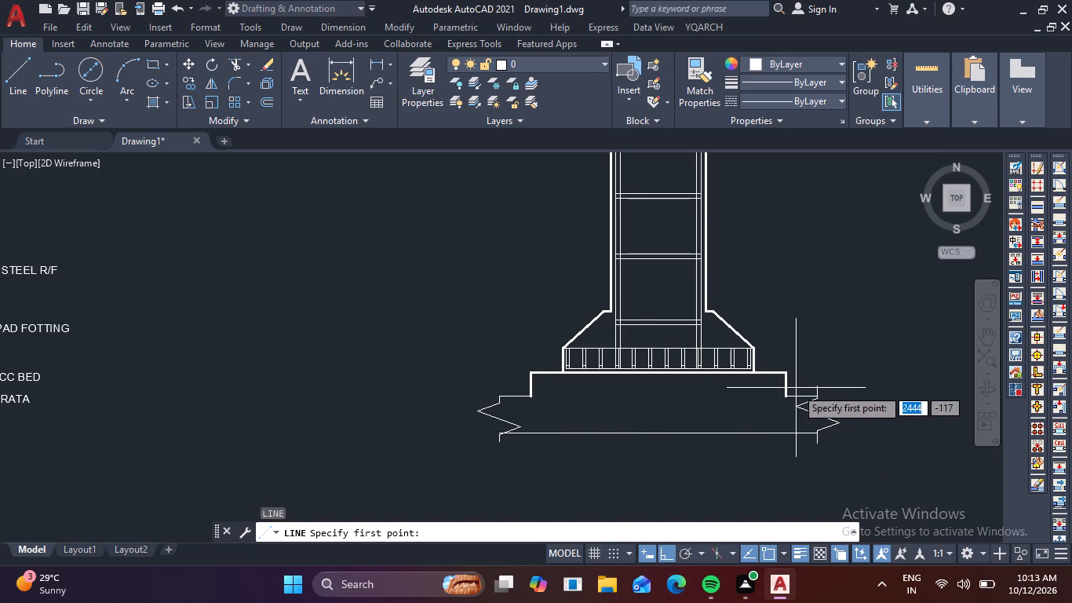
click(786, 398)
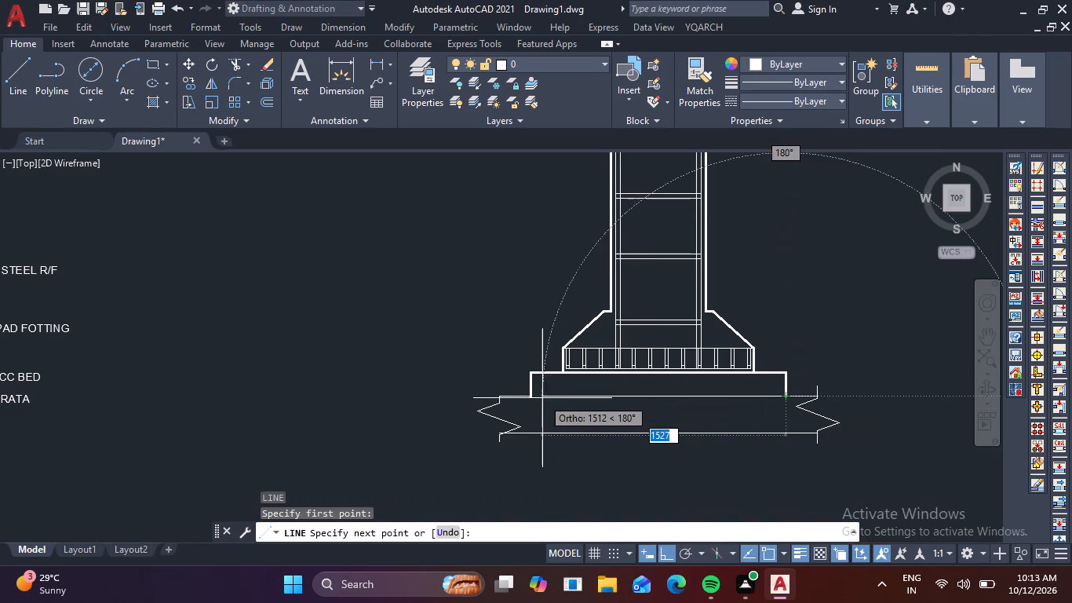
click(534, 397)
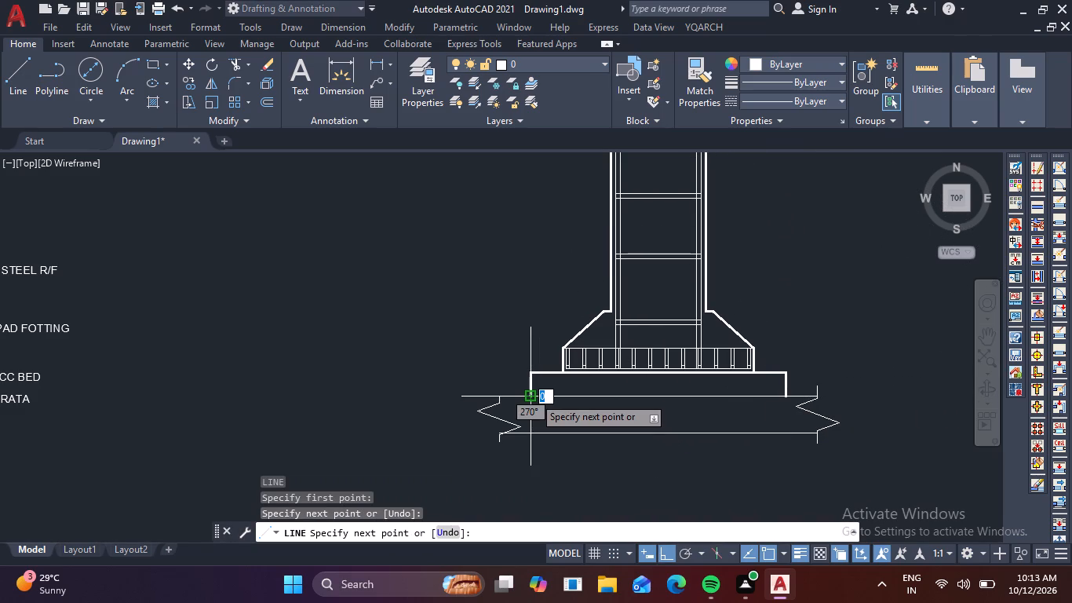
key(Escape)
Set the lineweight of the lower step's bottom line to 0.30 mm.
click(650, 411)
click(638, 391)
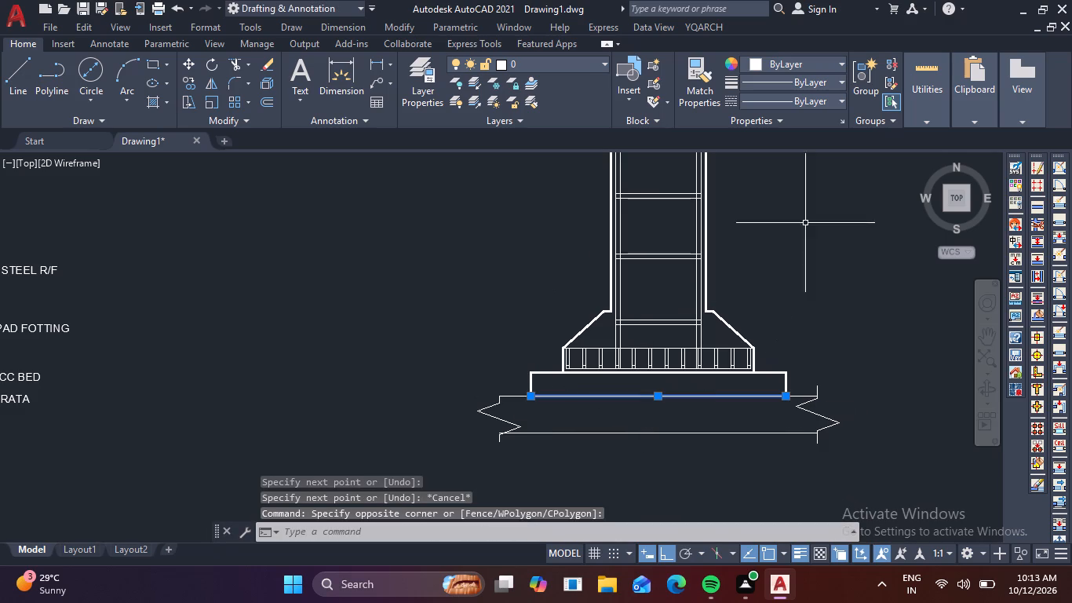
click(837, 78)
scroll(793, 119, down, 5)
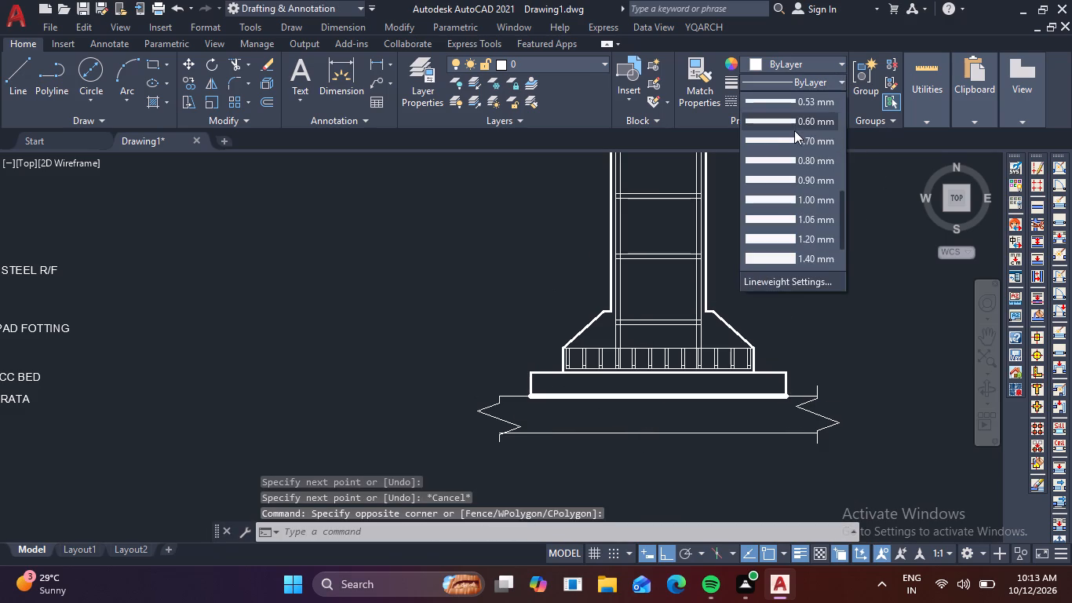
scroll(797, 133, up, 3)
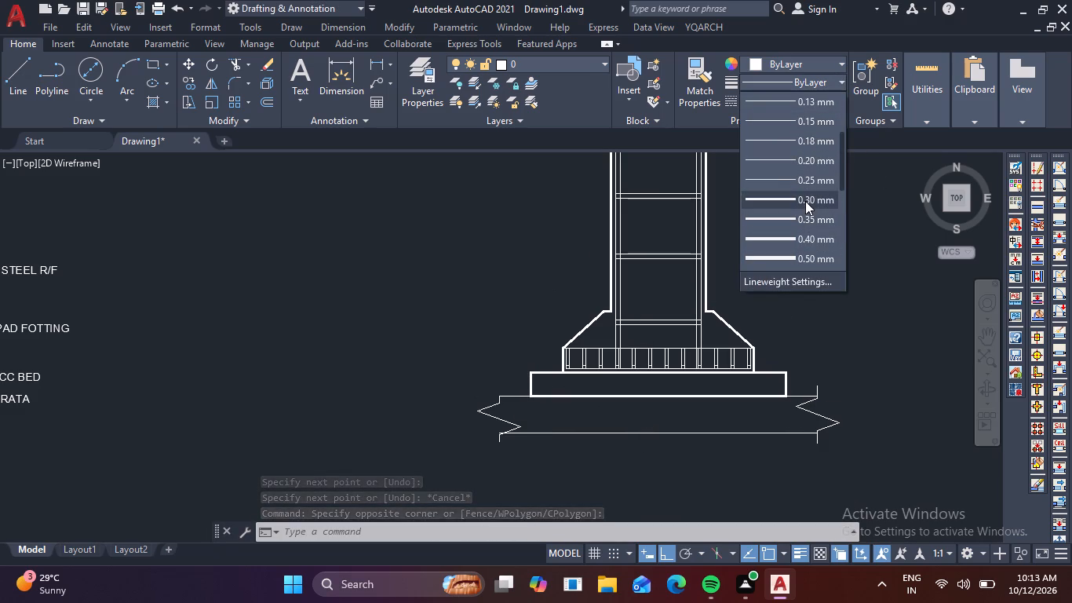
click(805, 201)
key(Escape)
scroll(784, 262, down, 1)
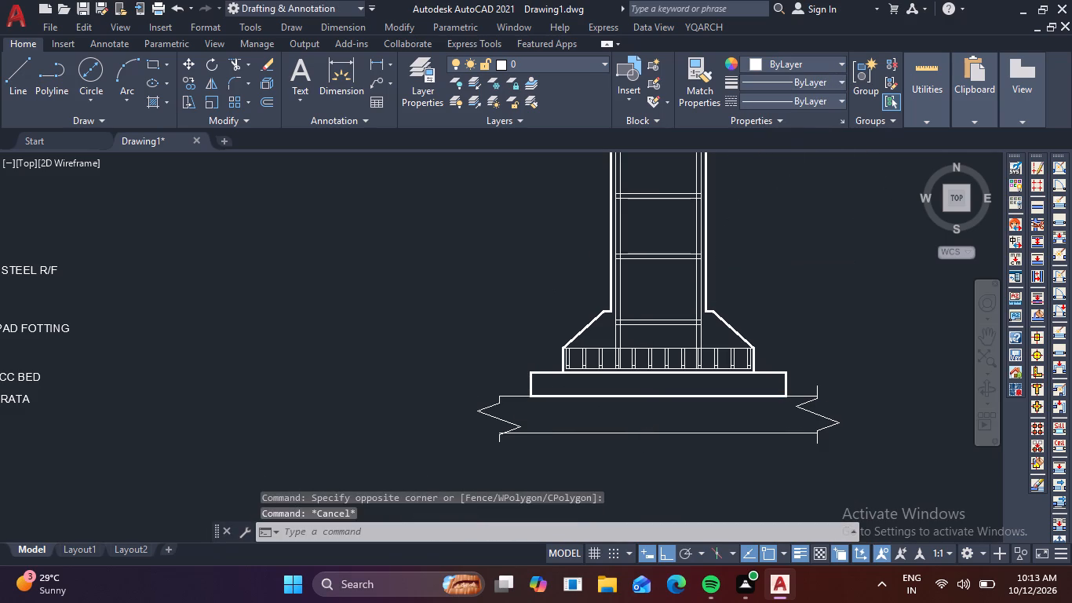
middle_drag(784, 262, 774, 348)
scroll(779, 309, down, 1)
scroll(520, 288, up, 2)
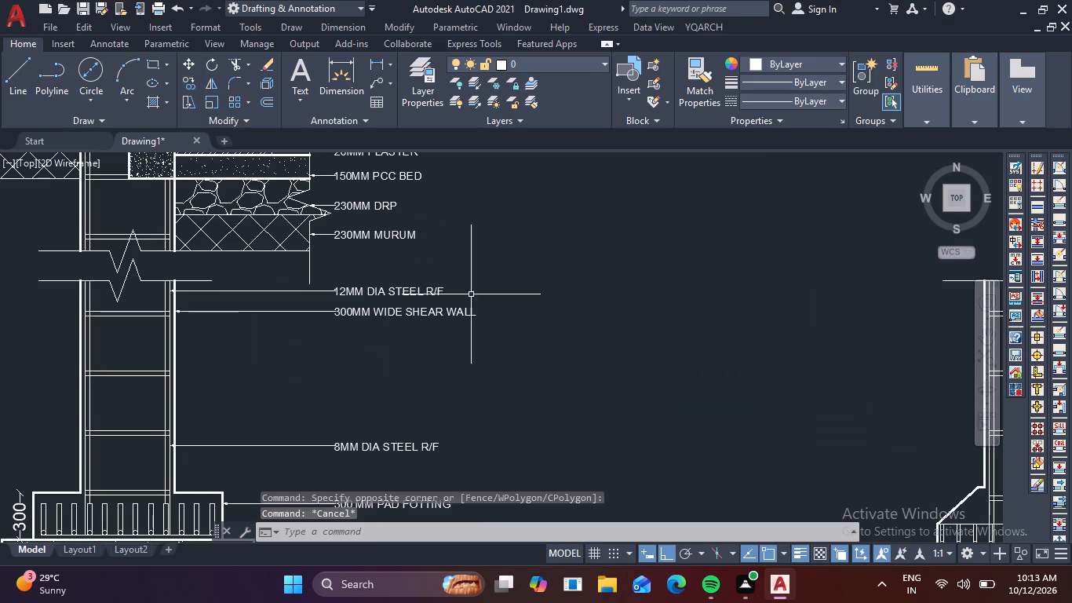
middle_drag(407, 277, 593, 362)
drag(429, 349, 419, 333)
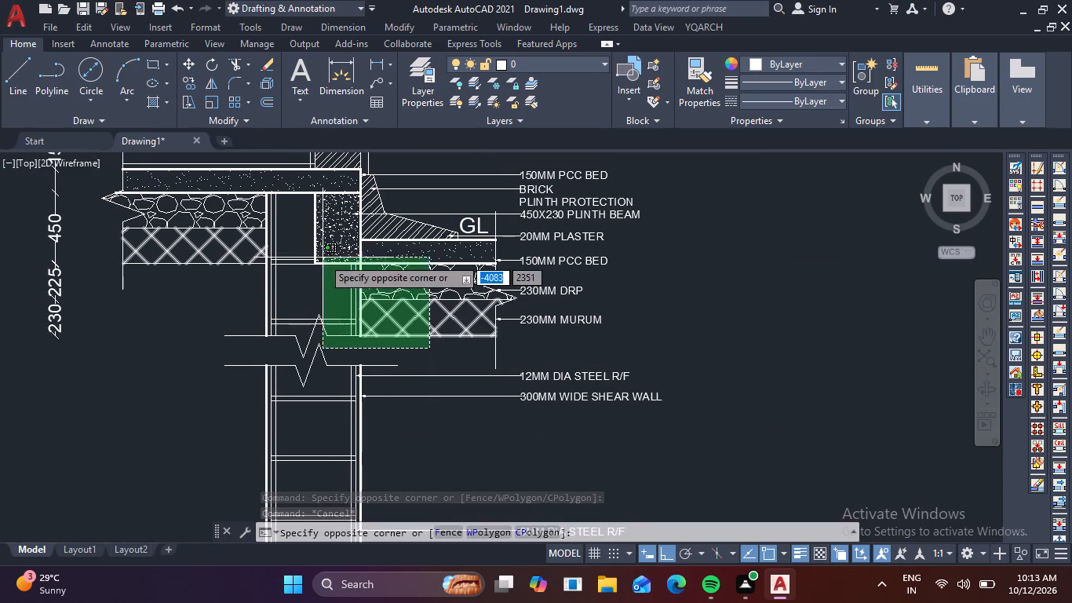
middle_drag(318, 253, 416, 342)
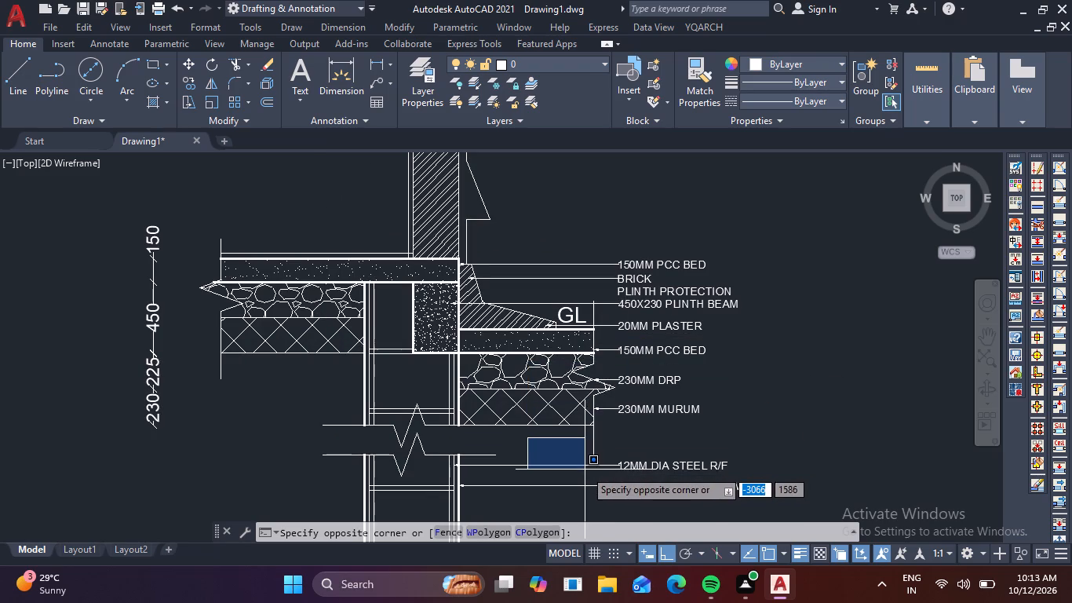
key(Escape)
Copy the raft detail's shear wall portion above the break, with its bars, ties and upper breakline, about 5747 horizontally to above the second footing's column.
scroll(591, 458, down, 1)
scroll(703, 452, down, 1)
middle_drag(673, 407, 665, 338)
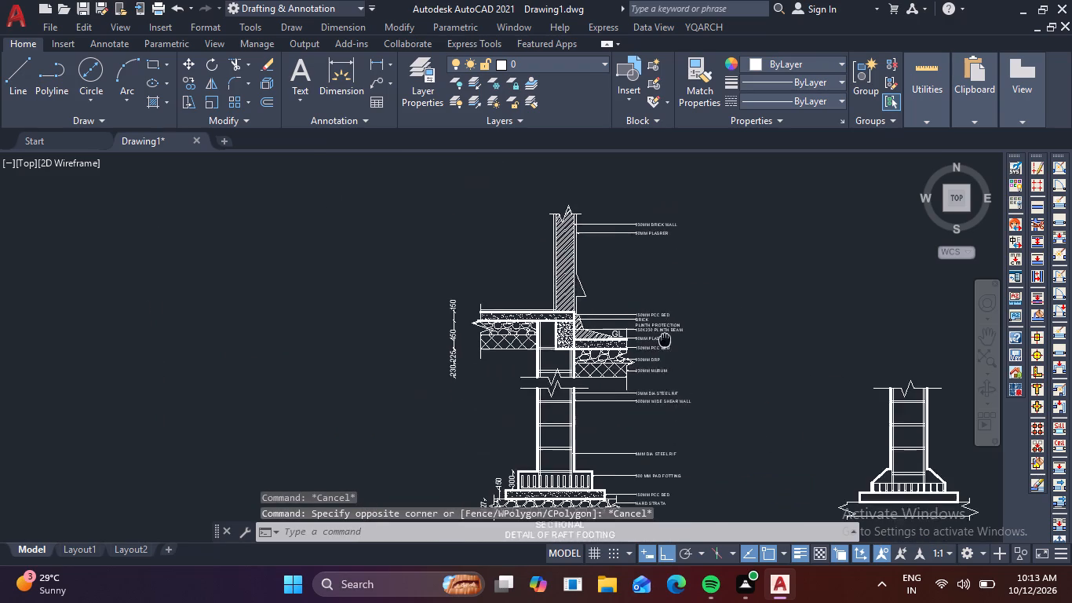
middle_drag(665, 338, 665, 338)
scroll(545, 382, up, 3)
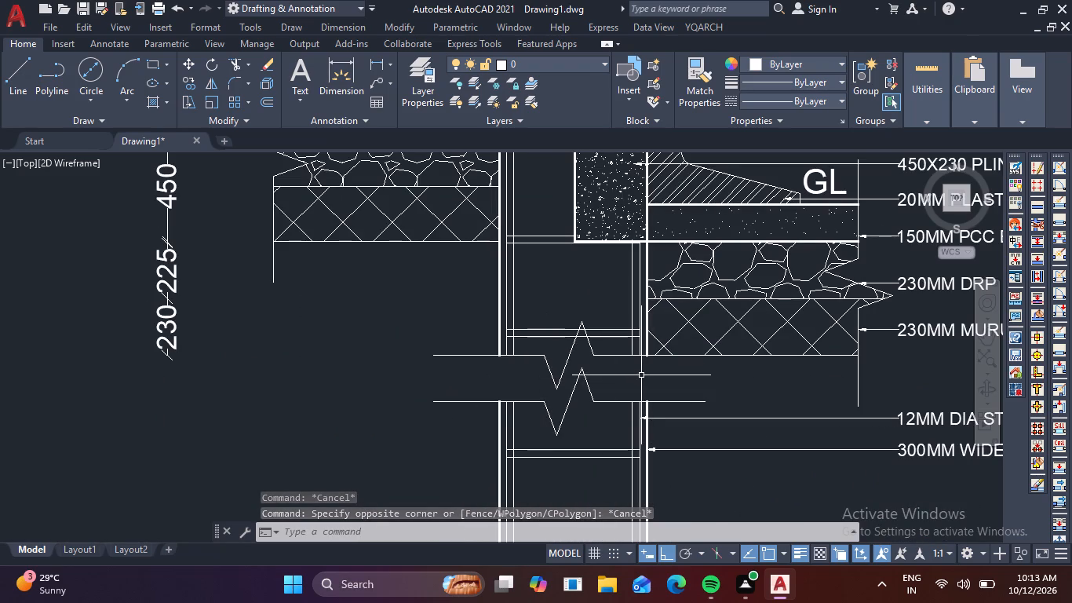
scroll(644, 359, up, 2)
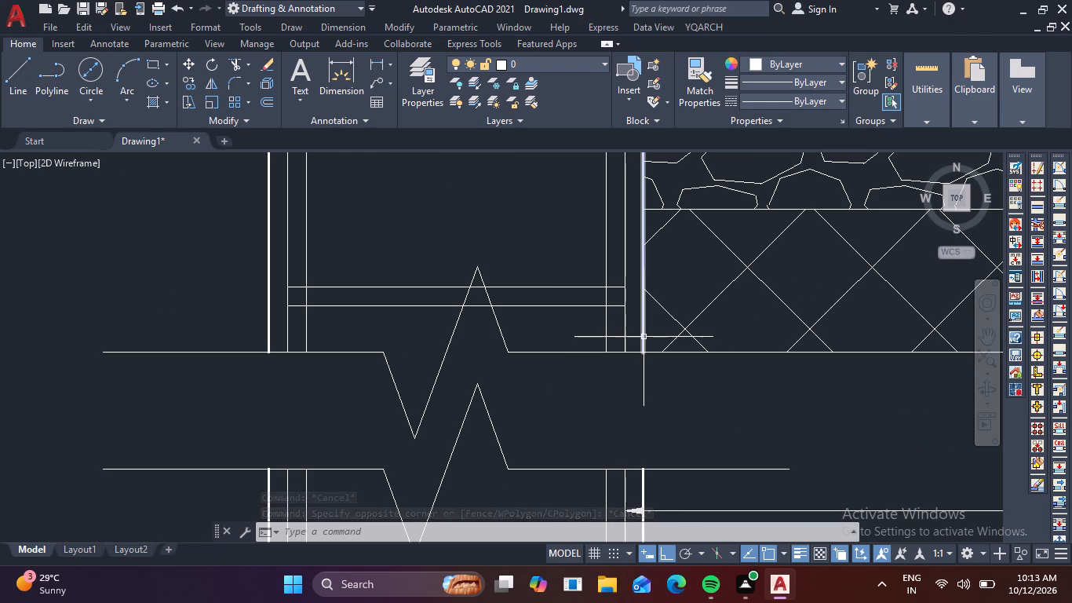
click(644, 337)
click(622, 370)
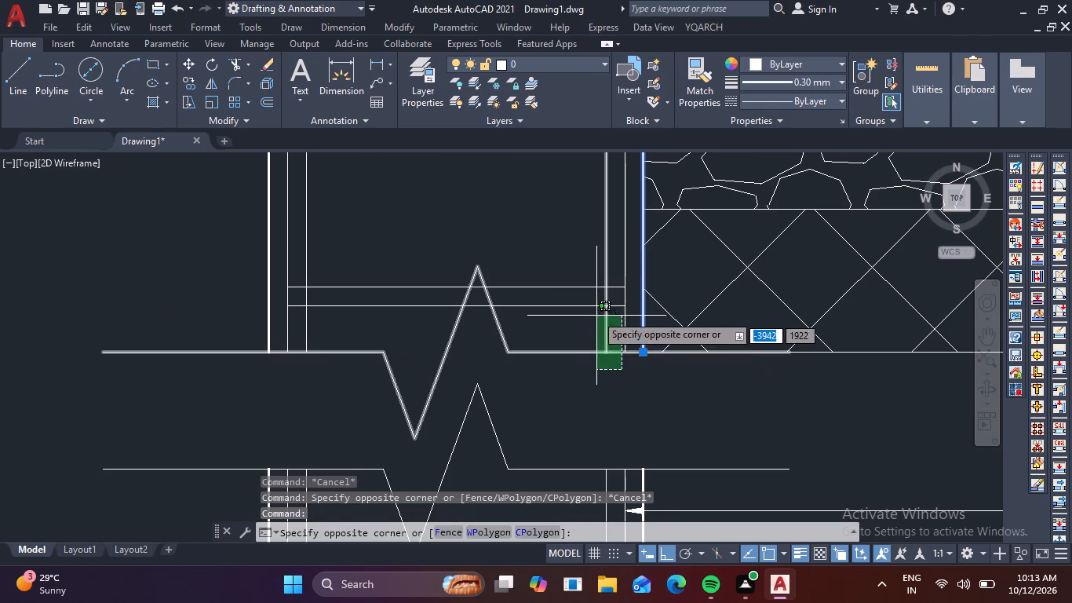
click(258, 235)
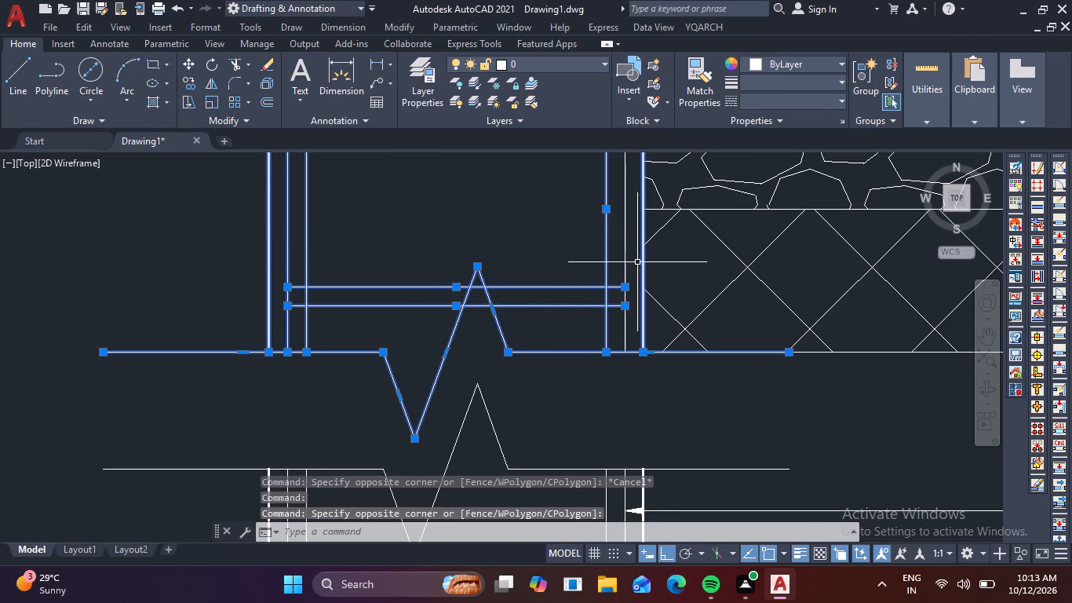
click(637, 262)
click(600, 251)
scroll(567, 265, down, 2)
middle_drag(560, 272, 541, 452)
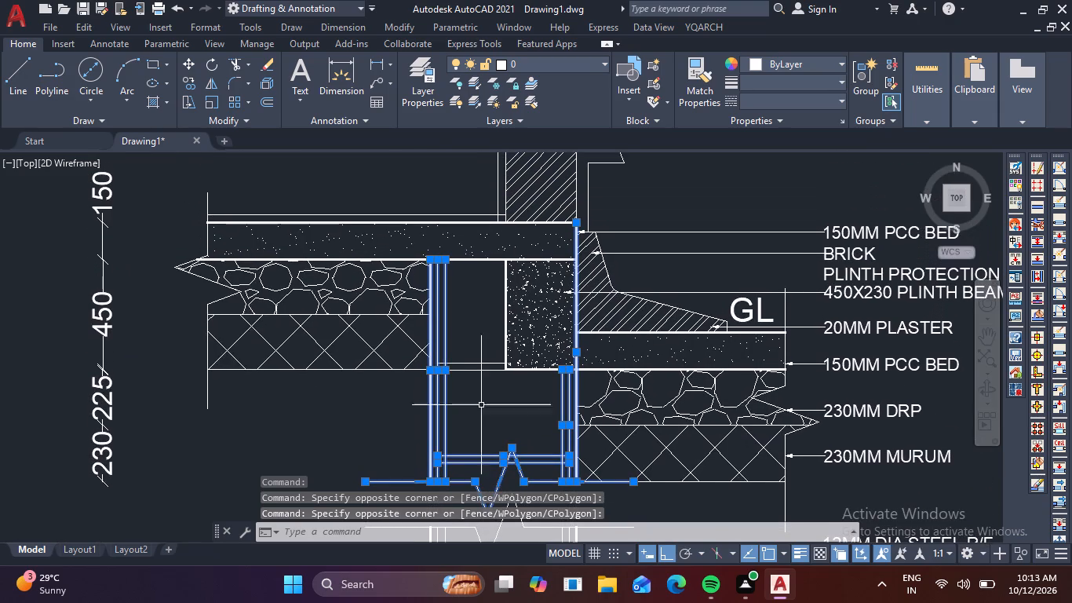
click(476, 389)
click(457, 335)
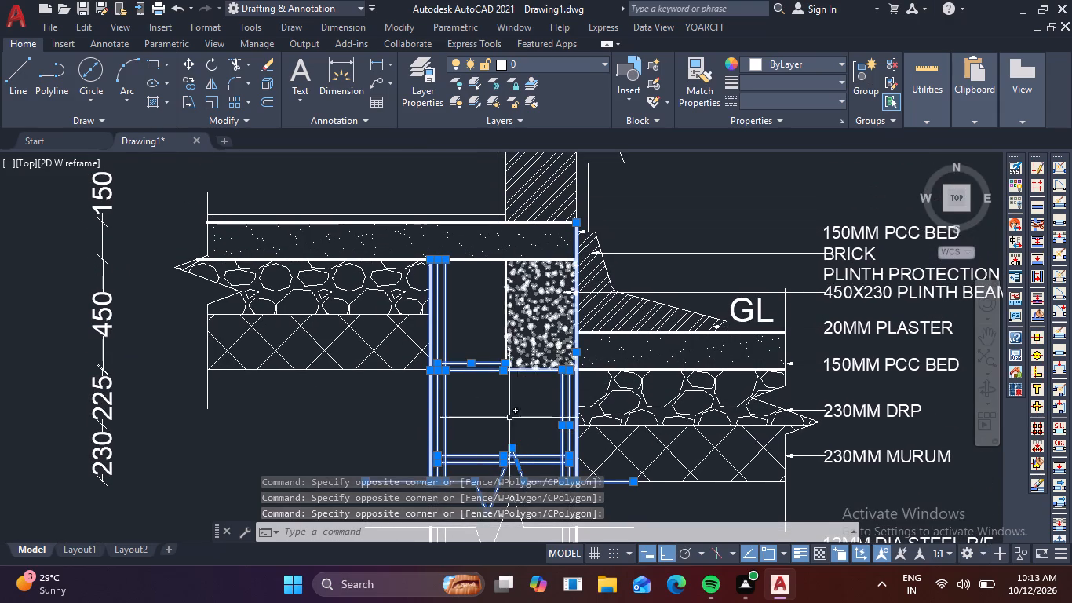
middle_drag(509, 418, 534, 236)
key(c)
key(o)
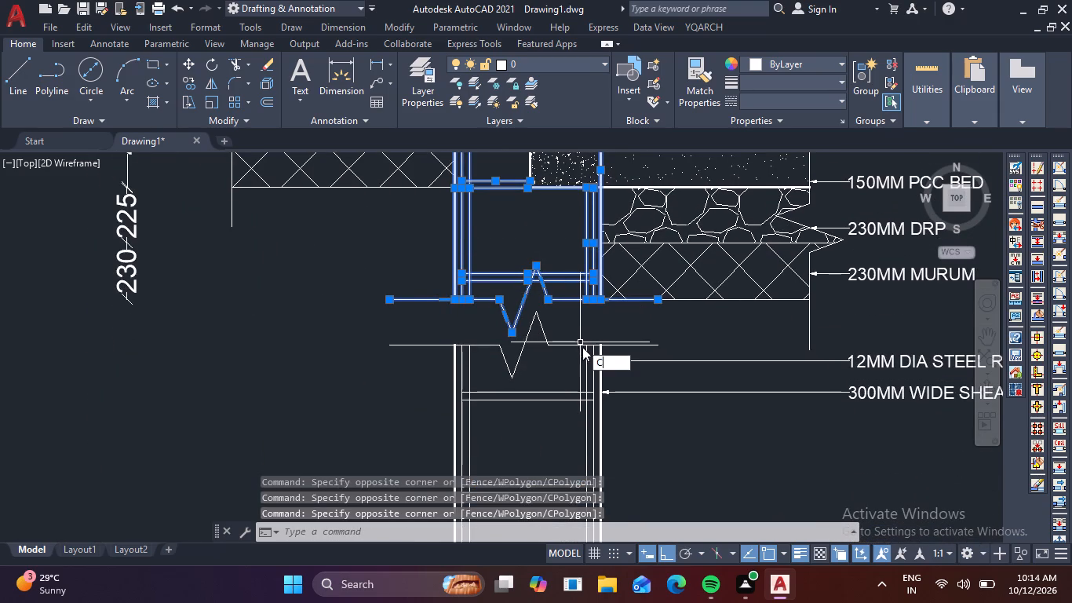
key(space)
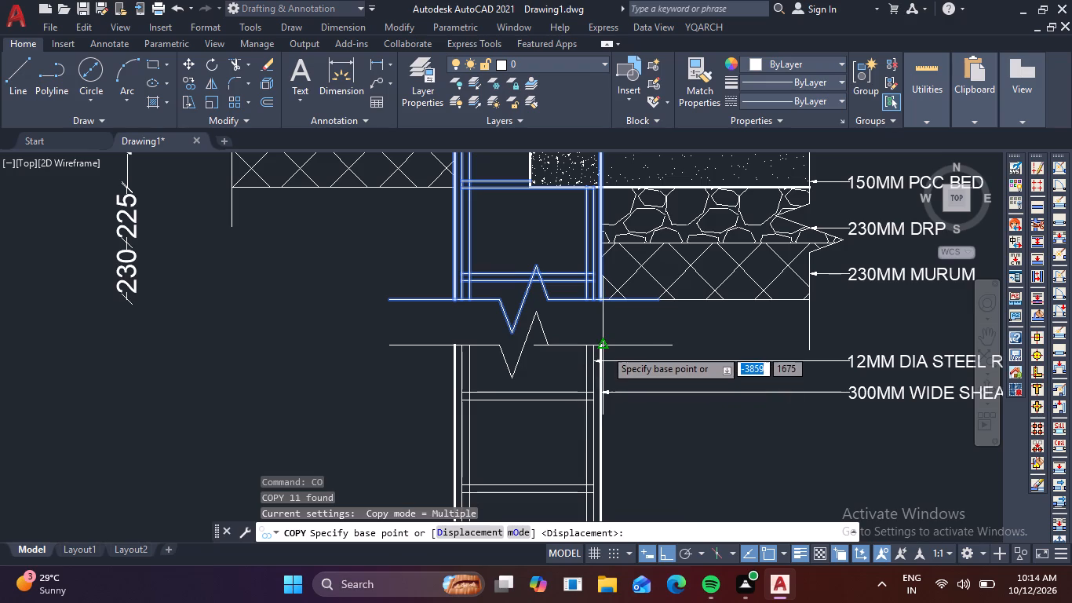
click(600, 345)
scroll(762, 342, down, 2)
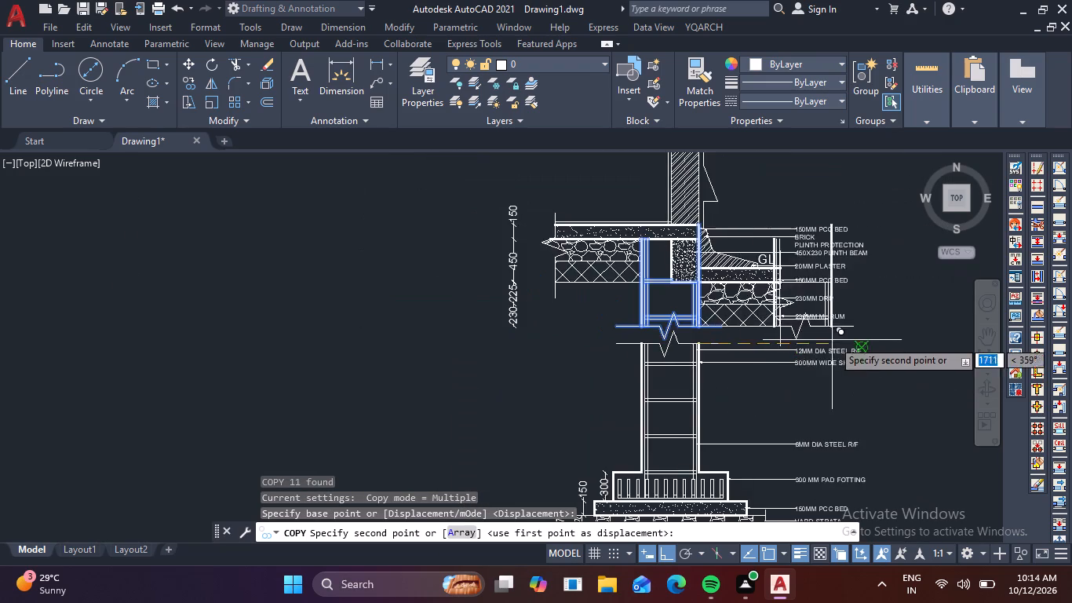
scroll(833, 339, down, 1)
middle_drag(845, 349, 574, 349)
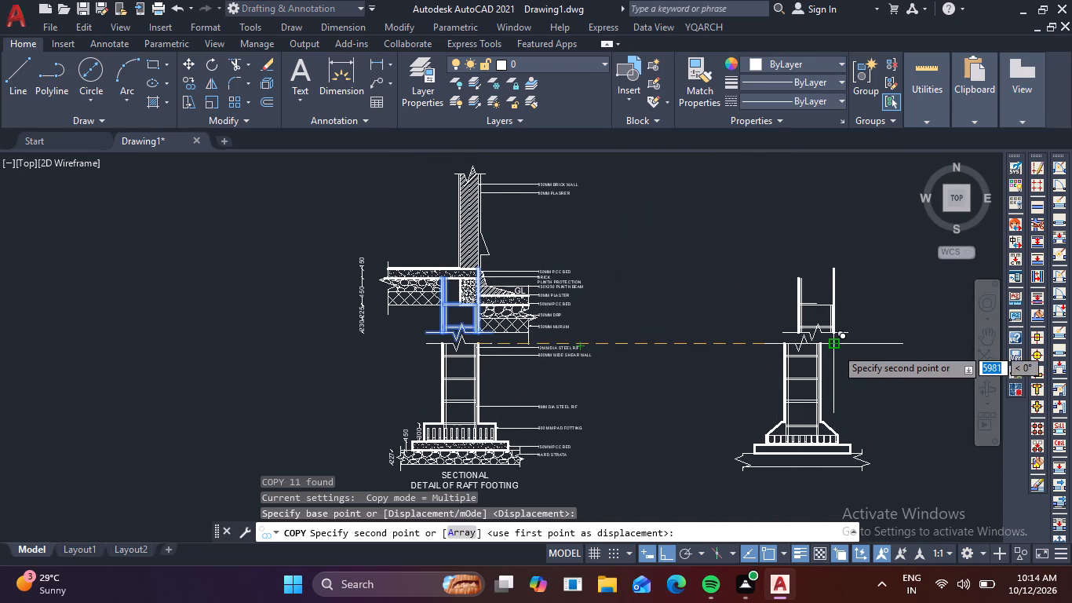
scroll(822, 332, up, 2)
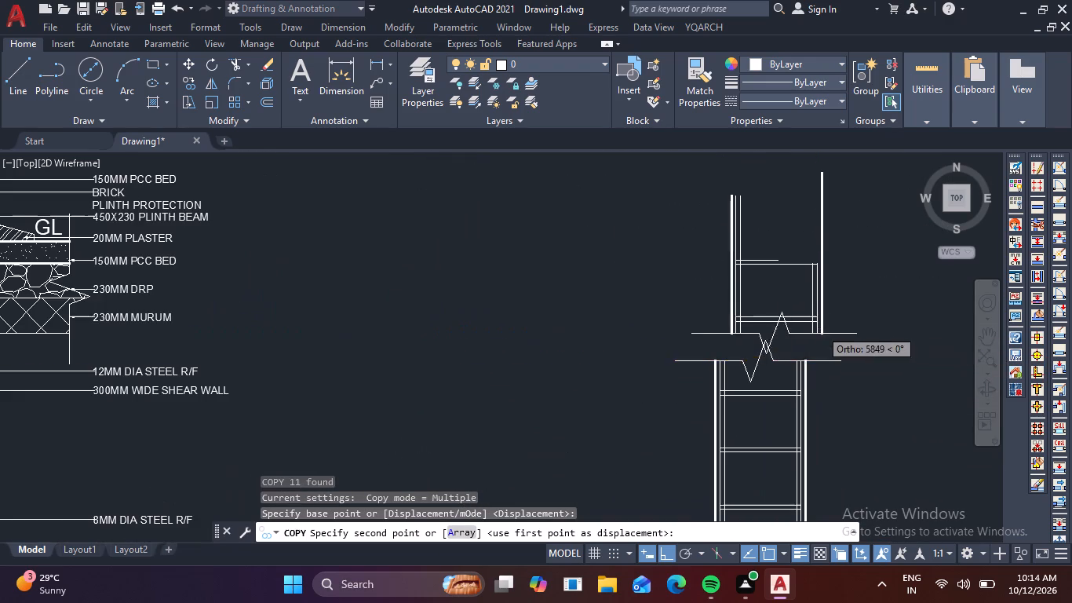
scroll(805, 360, up, 3)
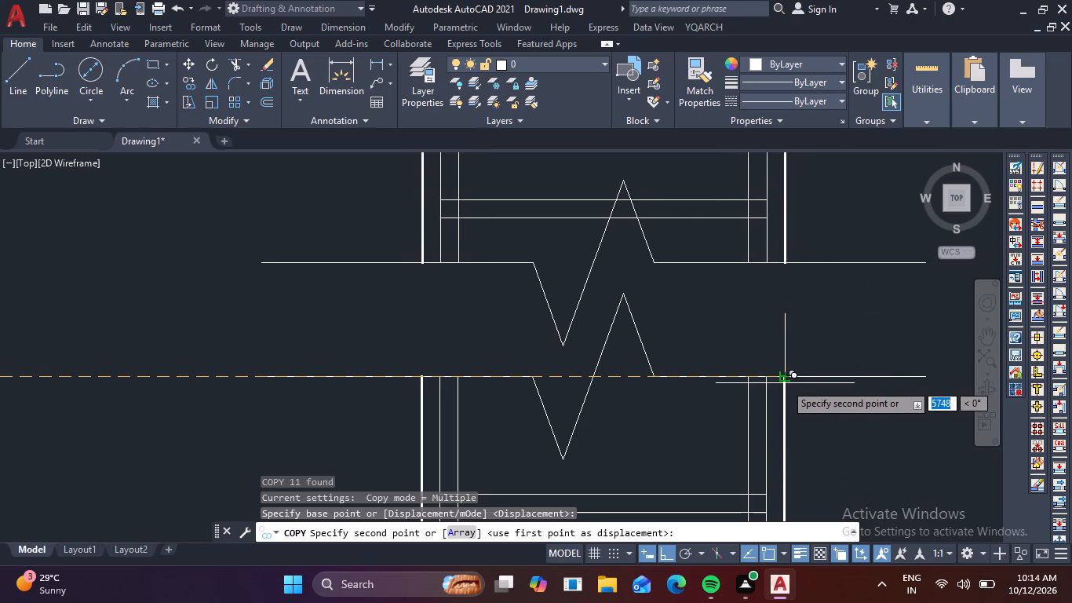
click(784, 339)
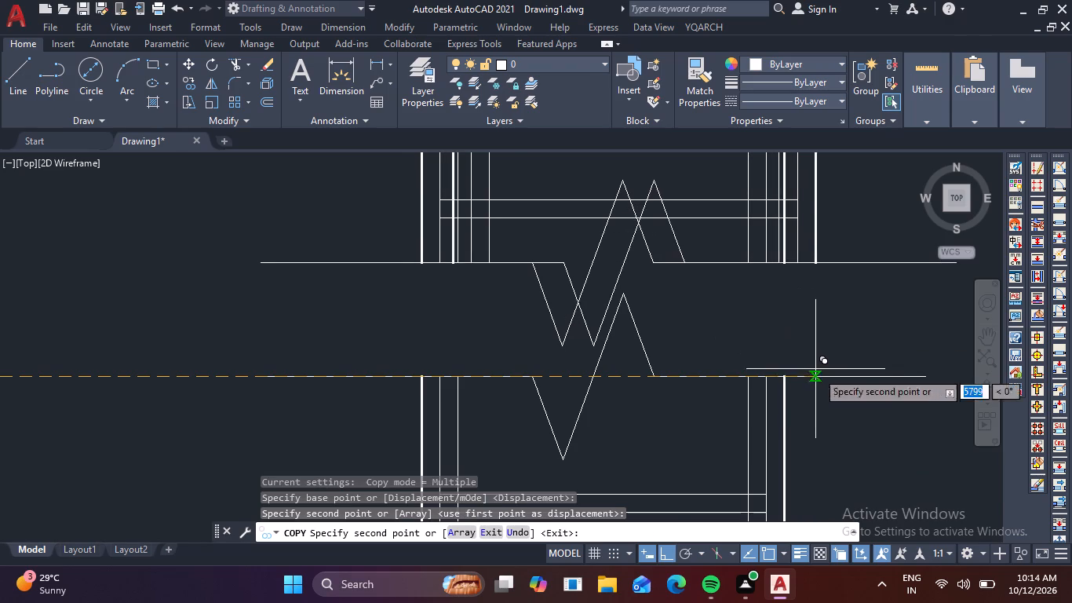
key(Escape)
scroll(860, 422, down, 3)
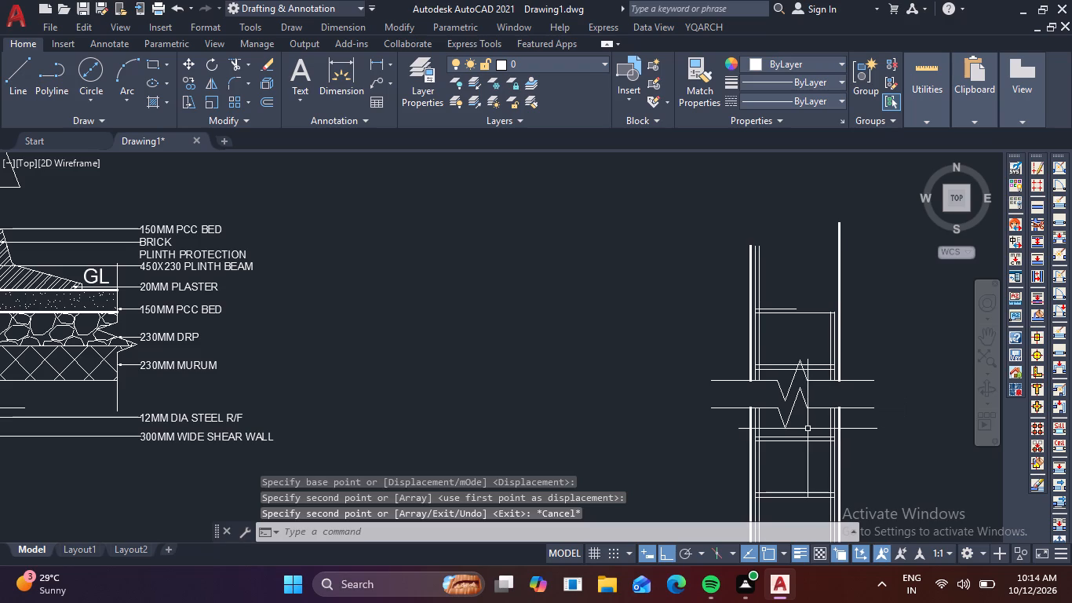
scroll(833, 386, up, 1)
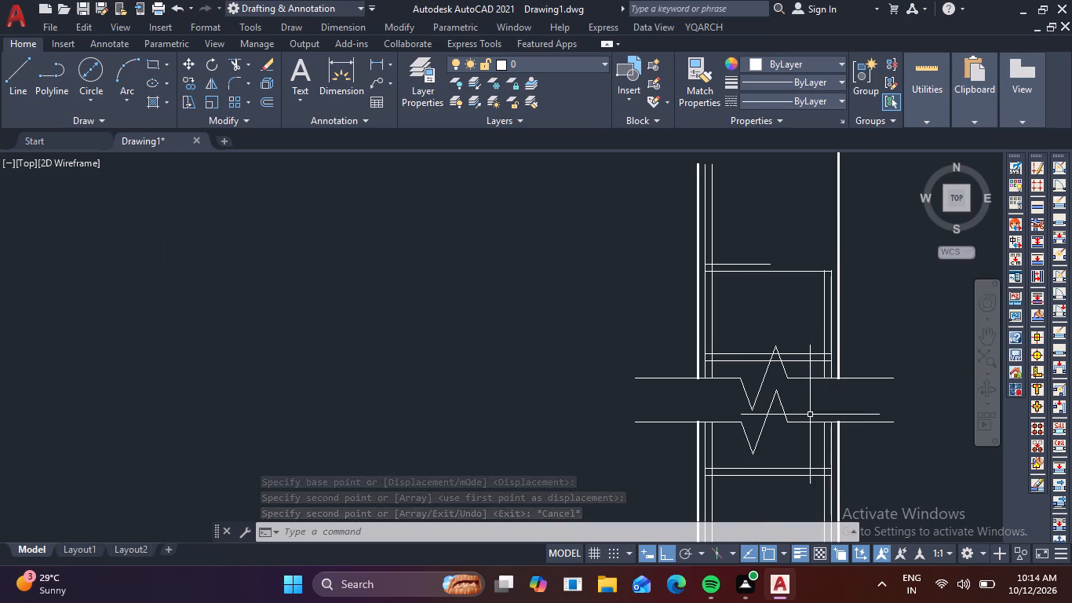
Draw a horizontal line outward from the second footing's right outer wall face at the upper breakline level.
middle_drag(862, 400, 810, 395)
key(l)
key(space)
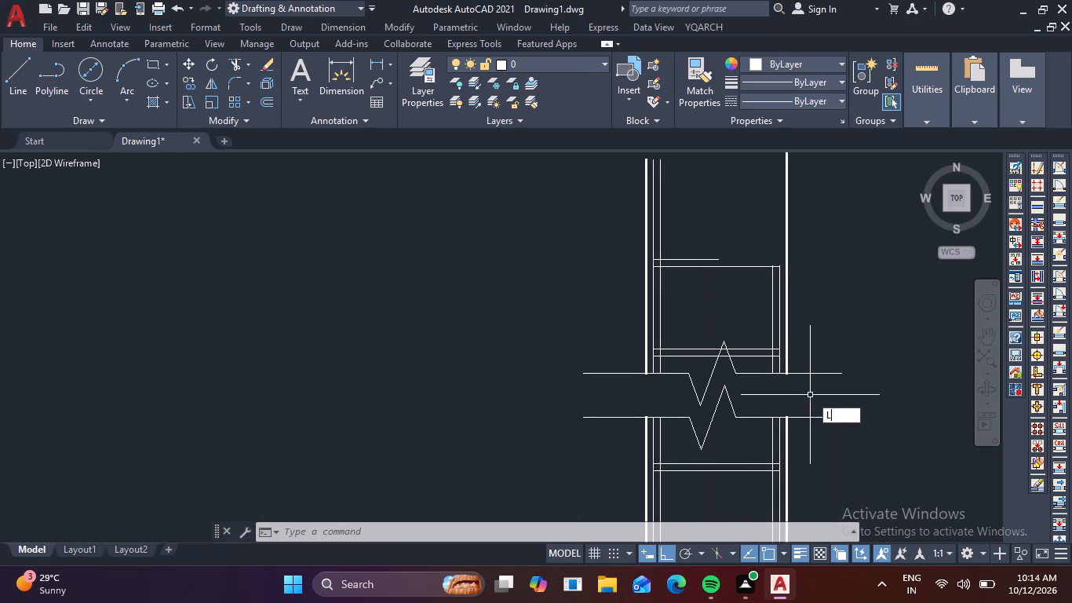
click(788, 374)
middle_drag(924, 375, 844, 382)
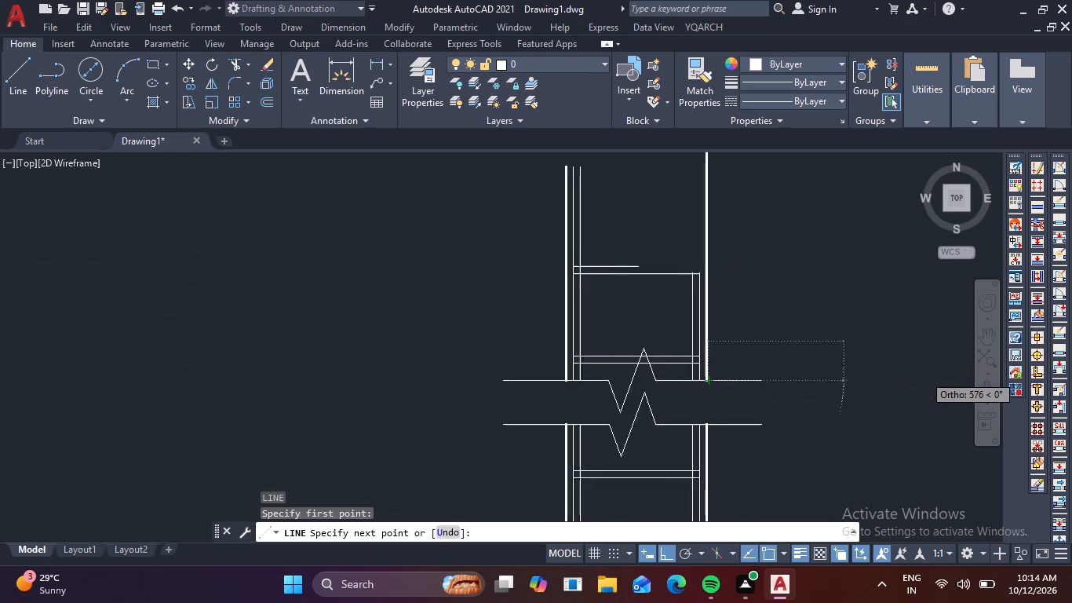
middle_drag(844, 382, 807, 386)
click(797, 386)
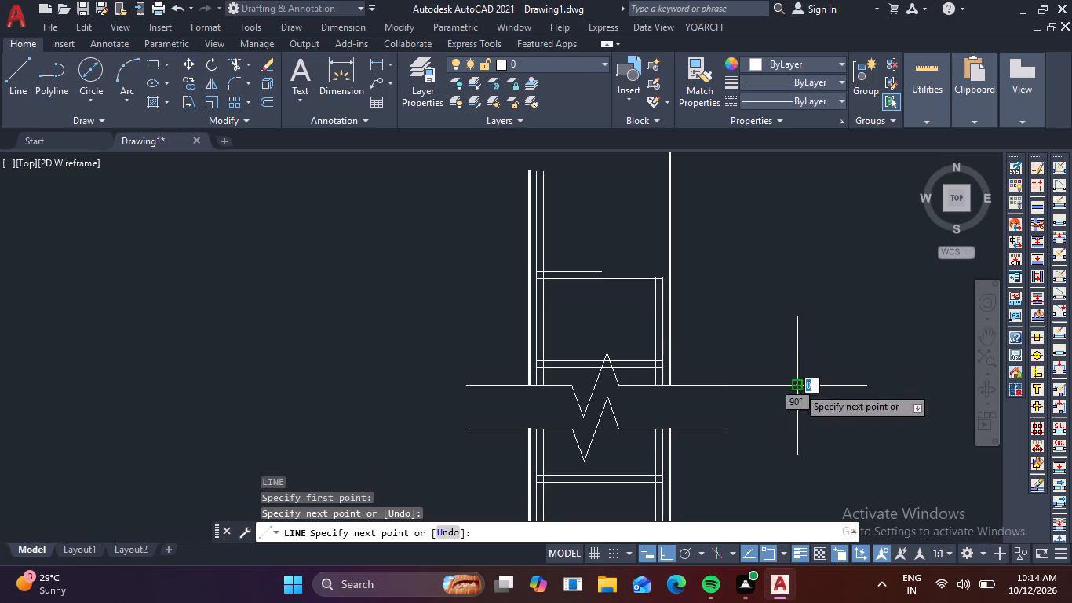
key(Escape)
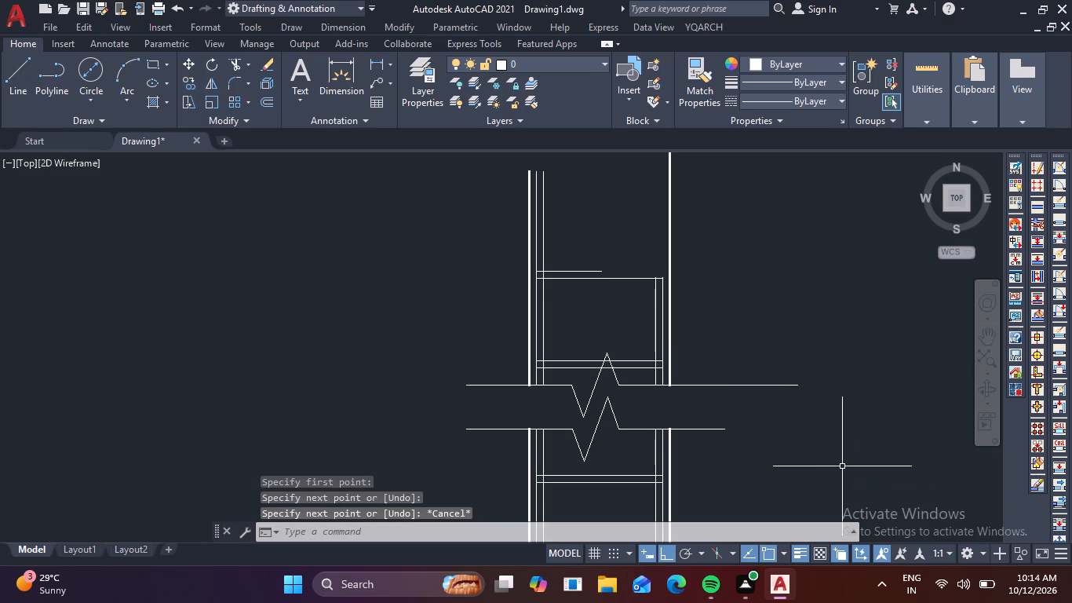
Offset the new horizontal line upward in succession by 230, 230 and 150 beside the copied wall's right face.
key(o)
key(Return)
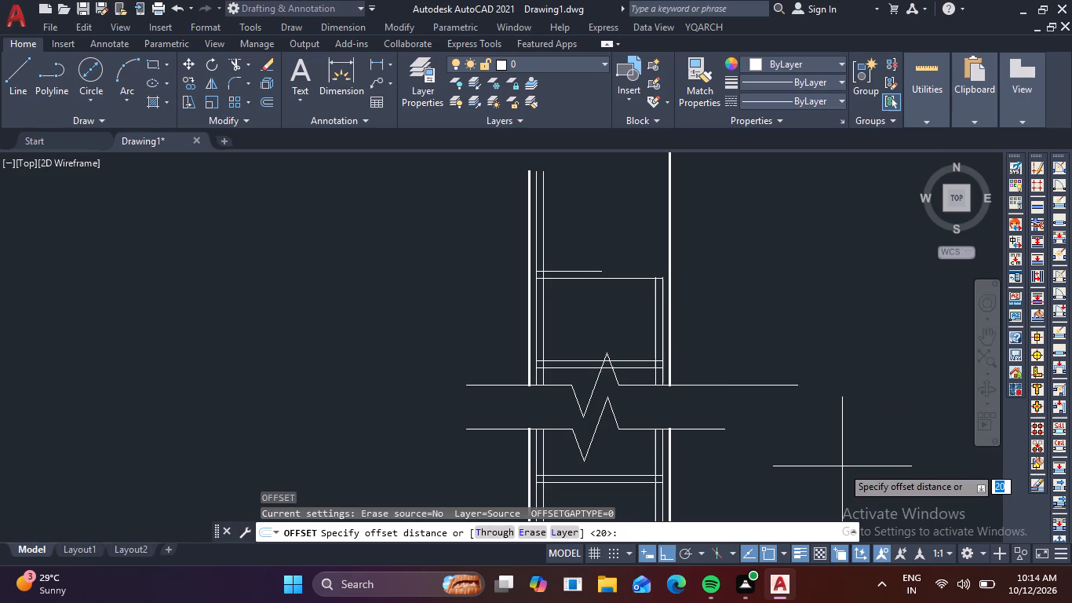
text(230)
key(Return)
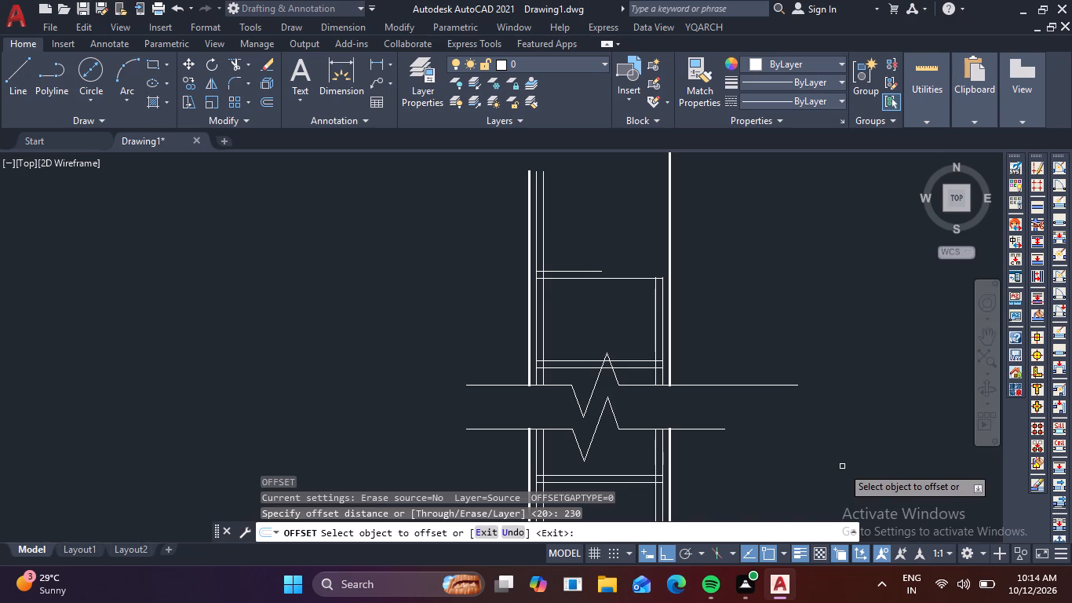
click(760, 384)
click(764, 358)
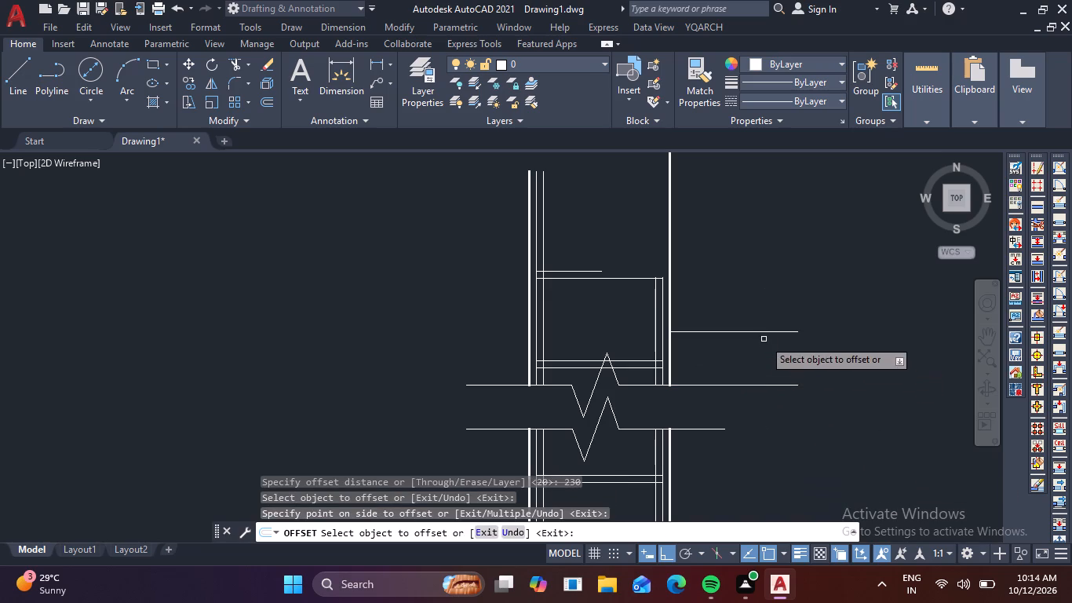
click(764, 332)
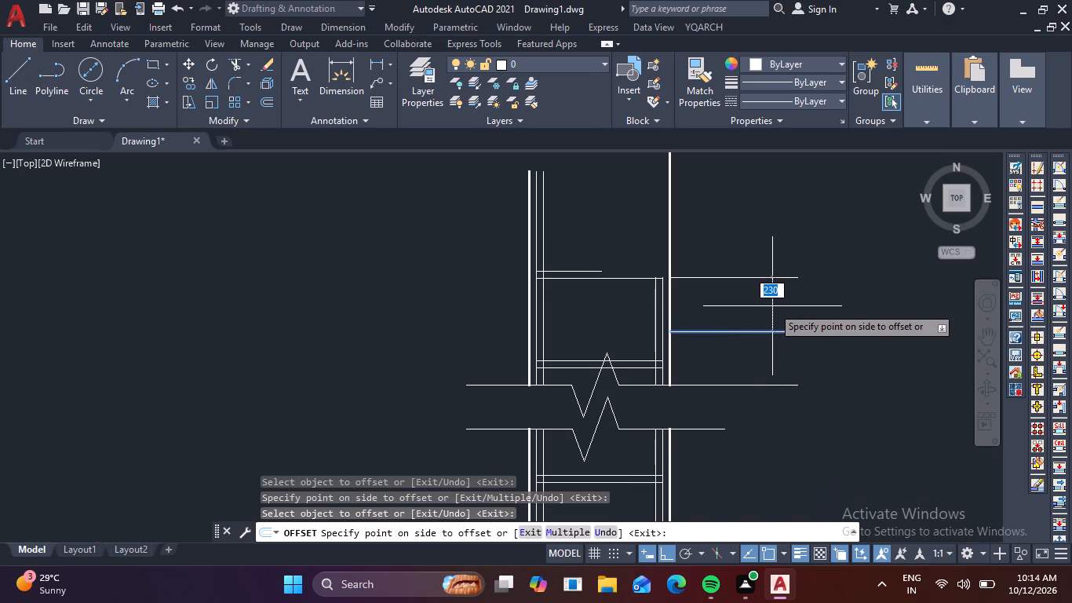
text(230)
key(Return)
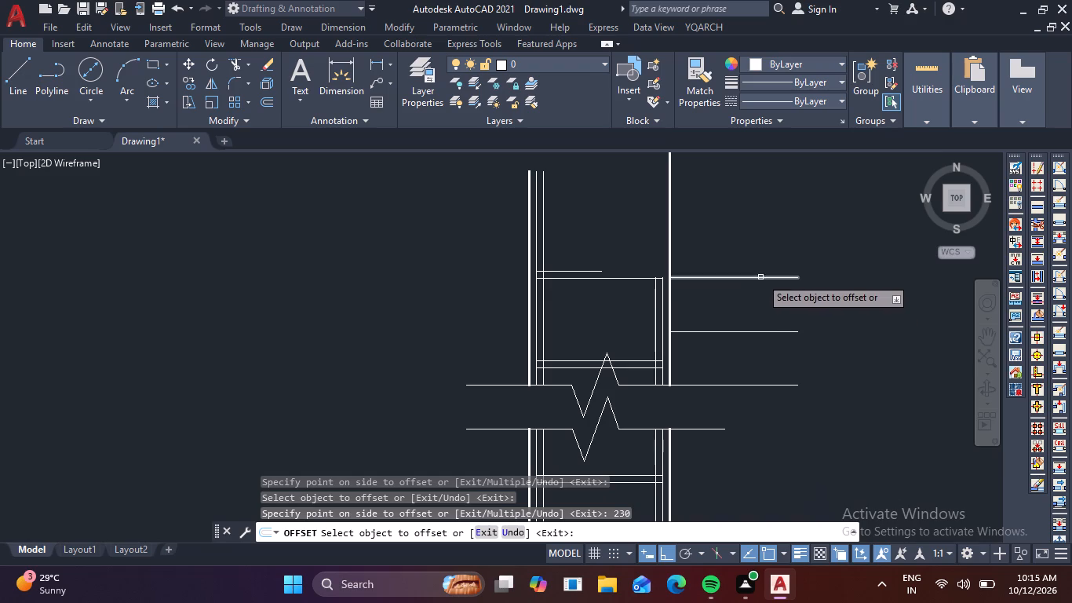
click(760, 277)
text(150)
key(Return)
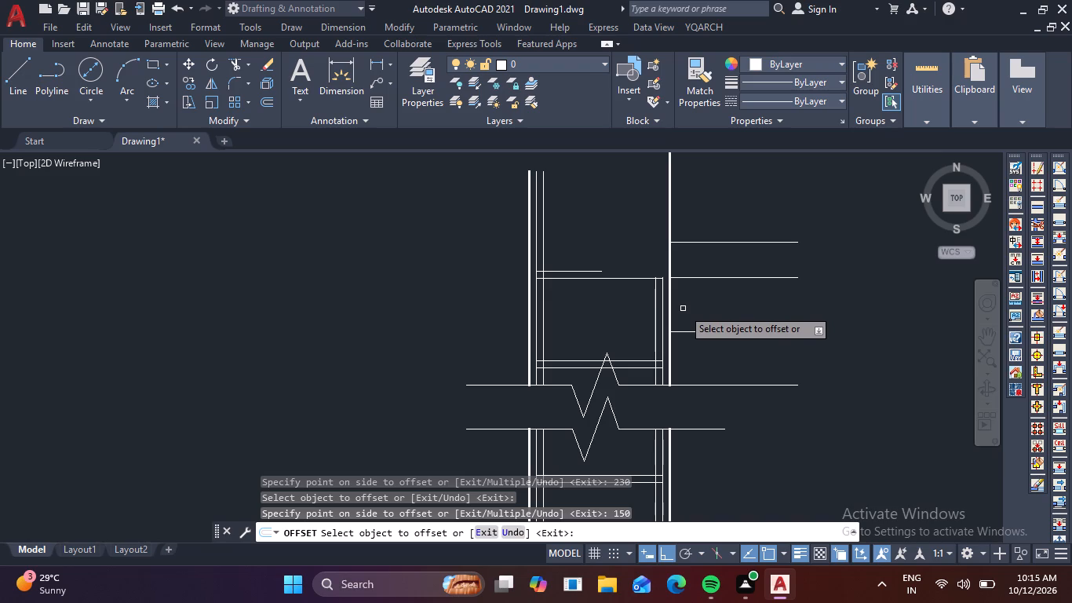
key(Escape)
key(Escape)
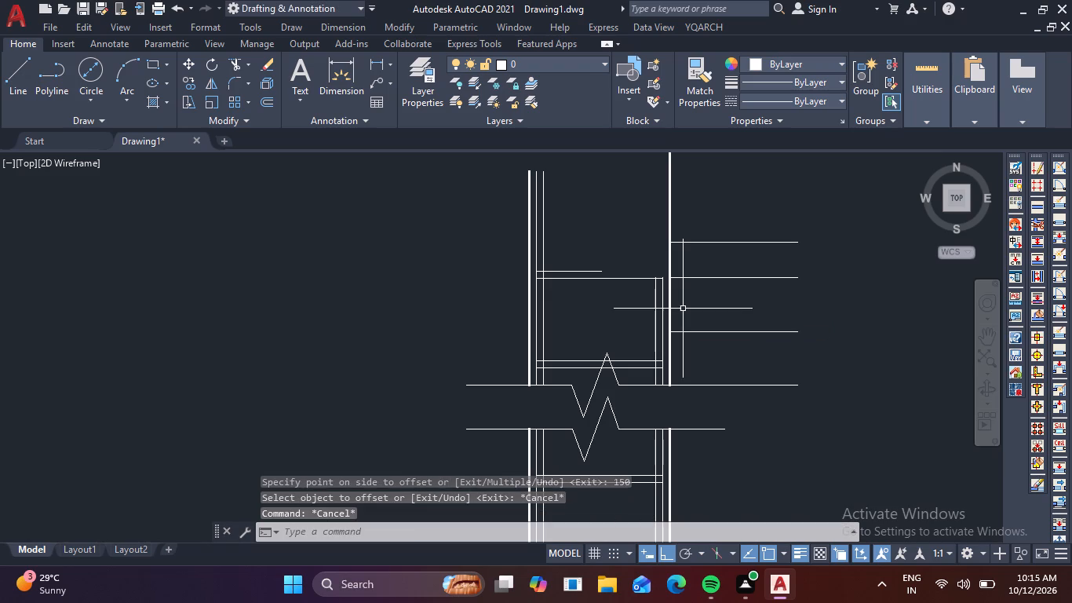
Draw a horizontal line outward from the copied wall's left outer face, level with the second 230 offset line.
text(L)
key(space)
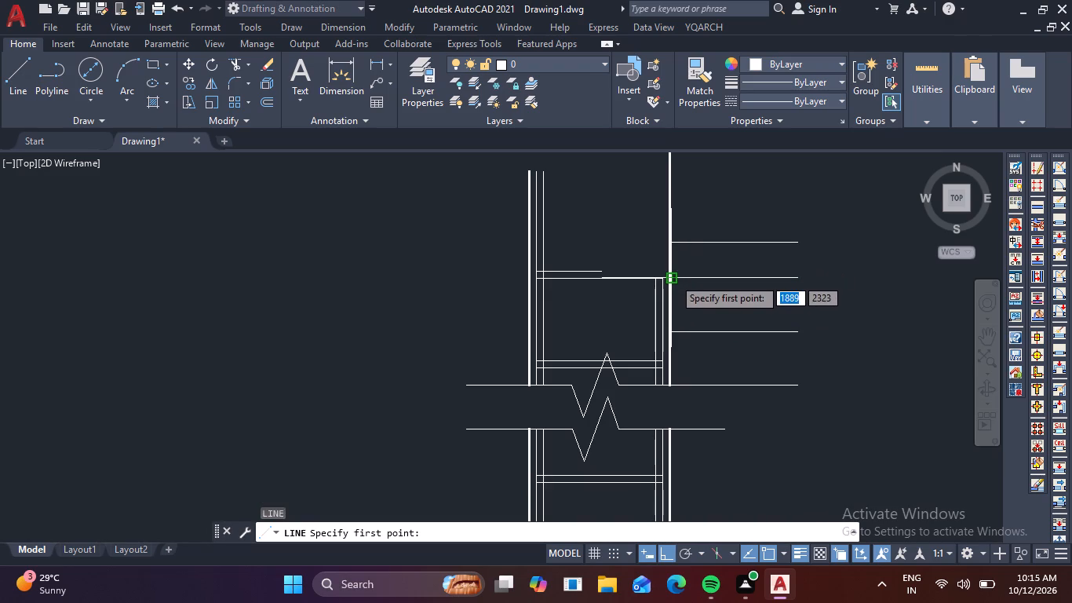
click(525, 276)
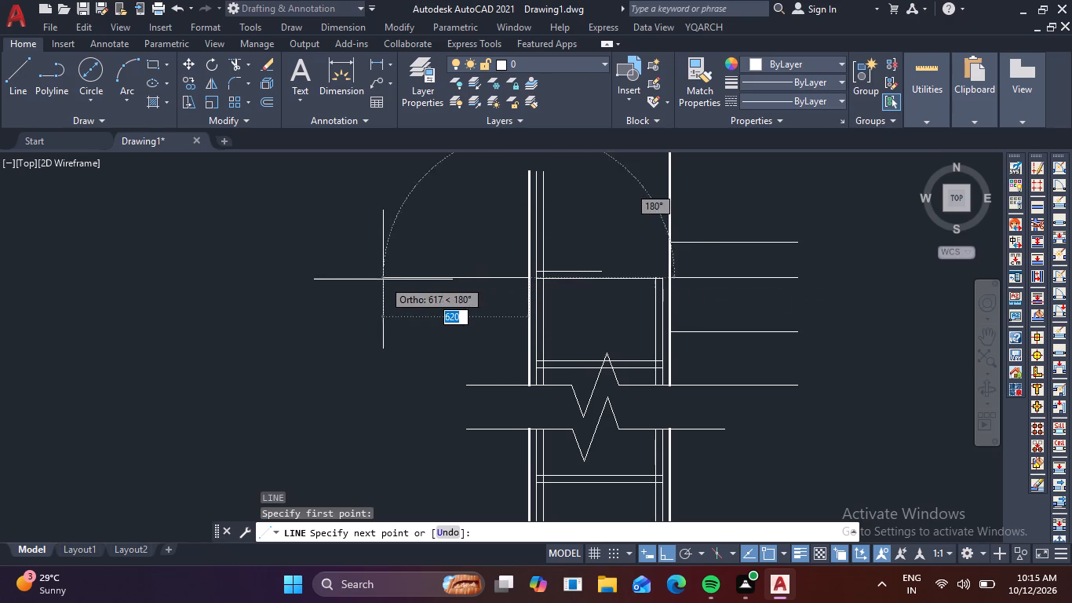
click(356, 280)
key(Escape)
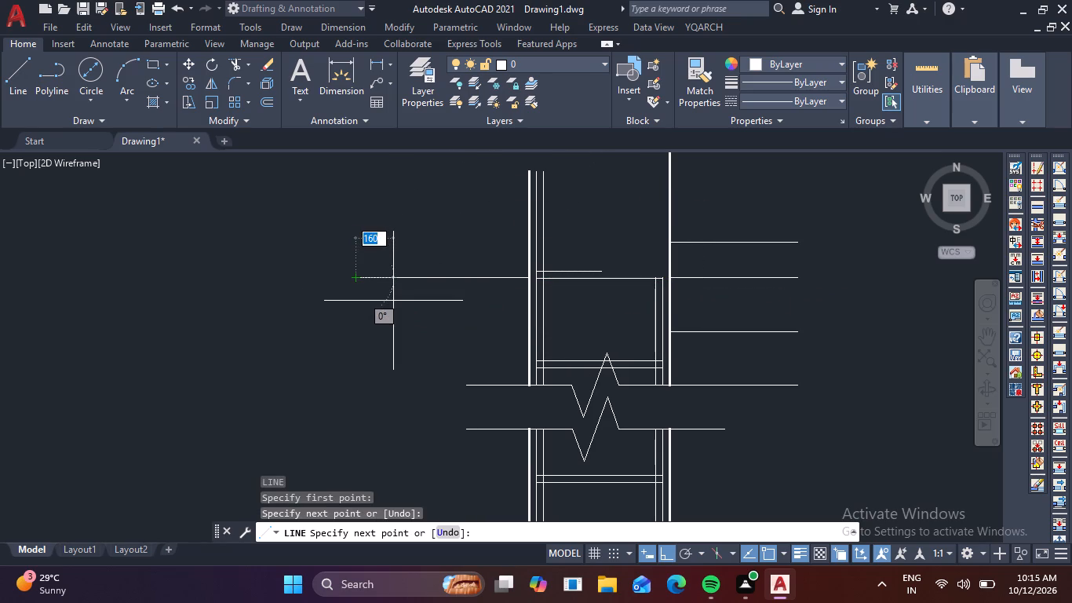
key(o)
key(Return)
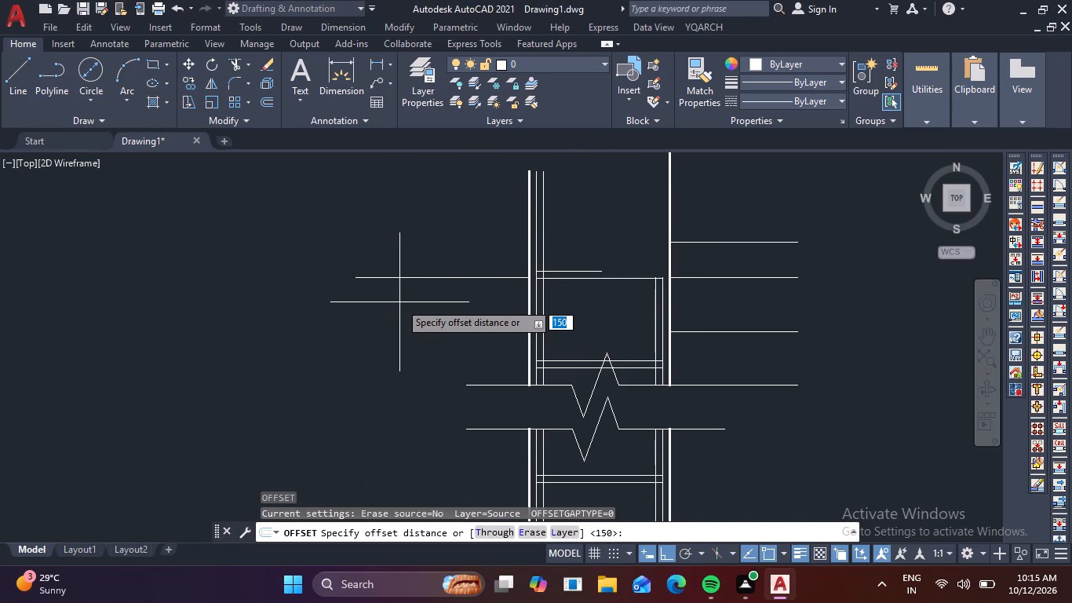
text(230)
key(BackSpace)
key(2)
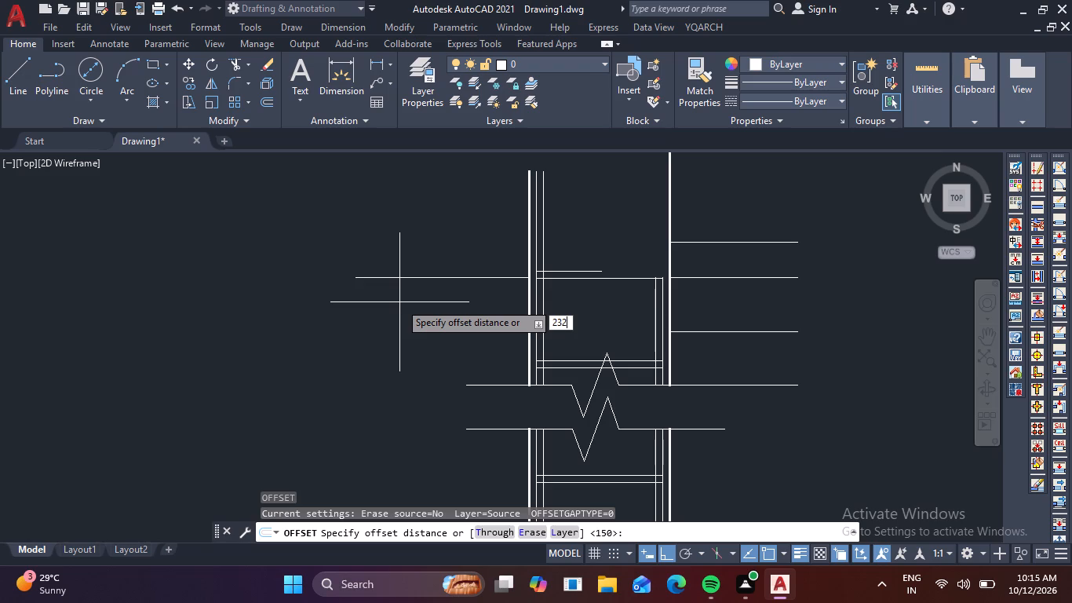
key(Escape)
Erase the copied upper wall portion above the second footing's break, including its bars, ties, upper breakline and the added horizontal lines.
scroll(396, 305, down, 2)
middle_drag(278, 339, 475, 334)
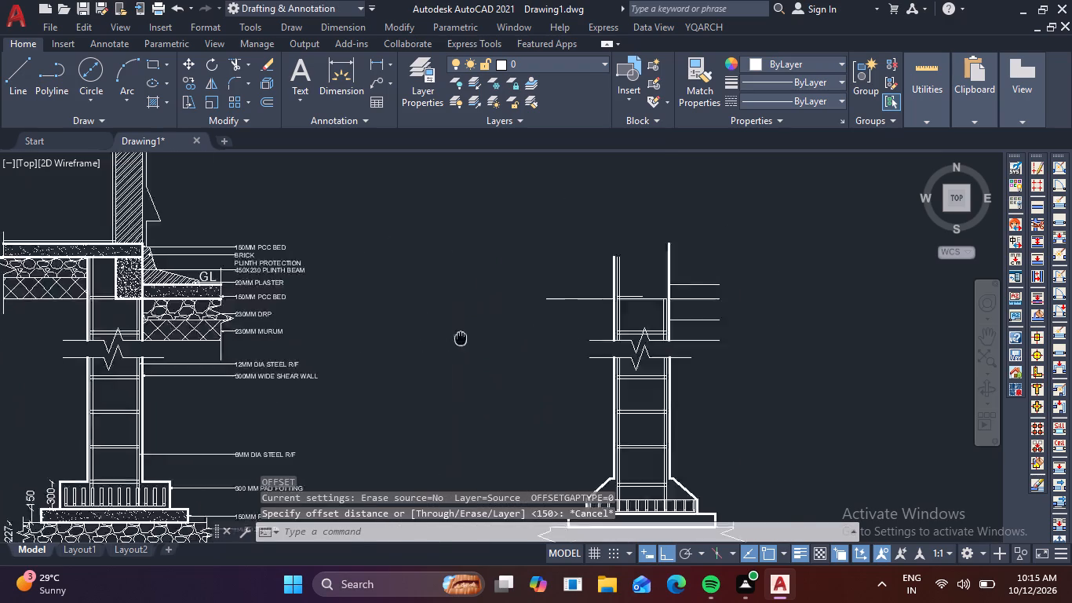
middle_drag(475, 334, 607, 304)
scroll(180, 245, up, 2)
scroll(188, 251, down, 2)
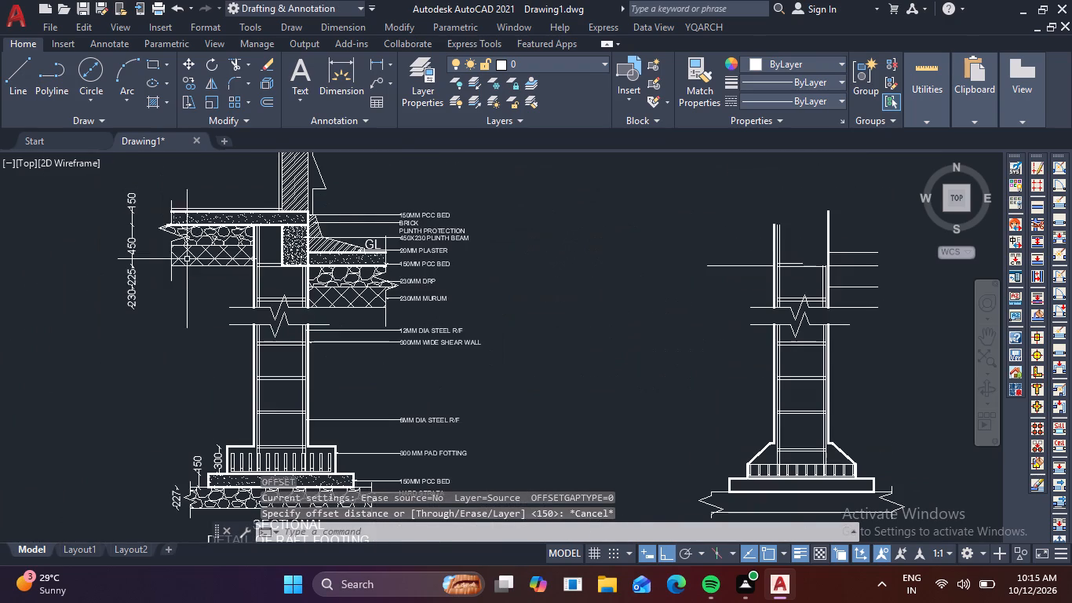
key(Escape)
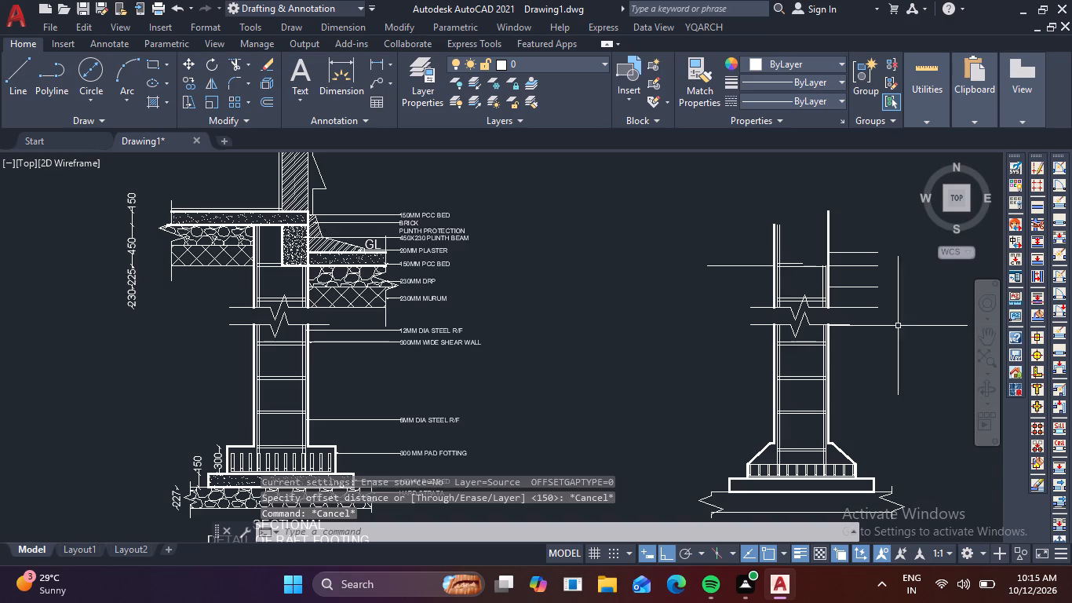
scroll(887, 323, up, 2)
click(858, 302)
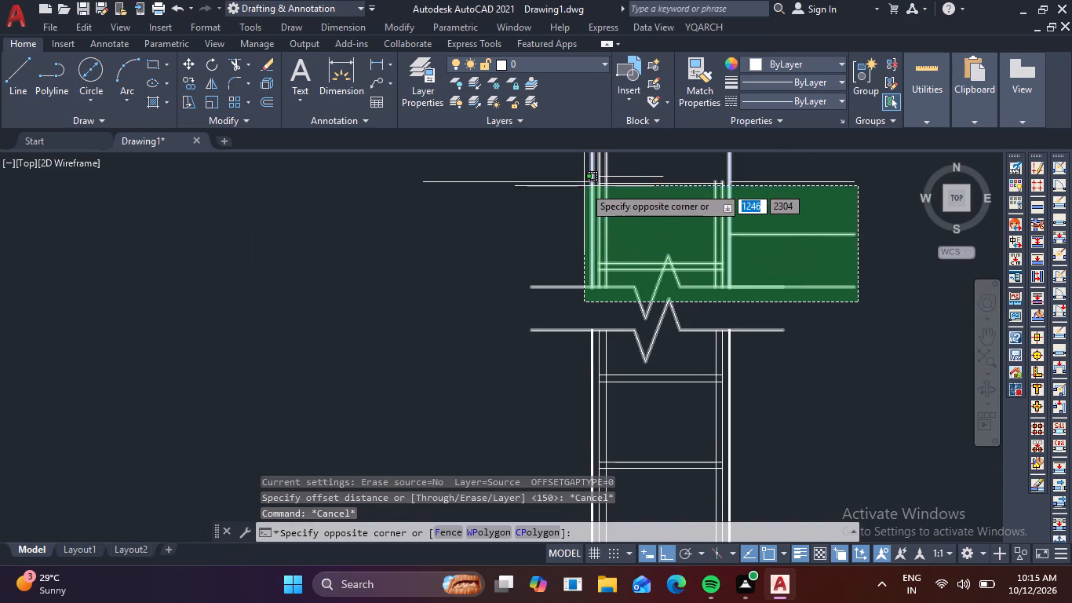
click(689, 188)
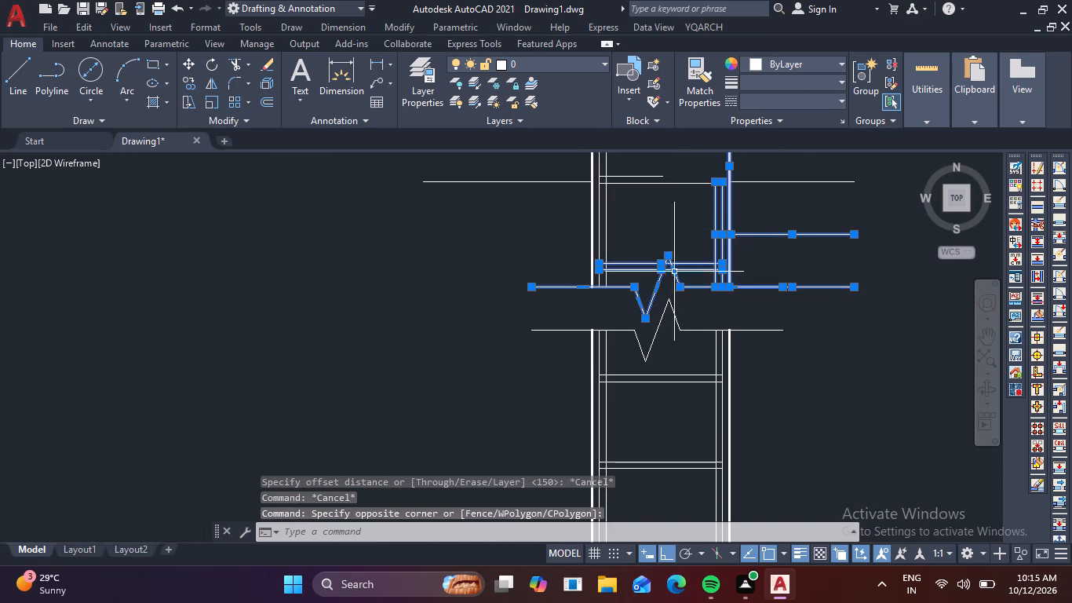
click(670, 278)
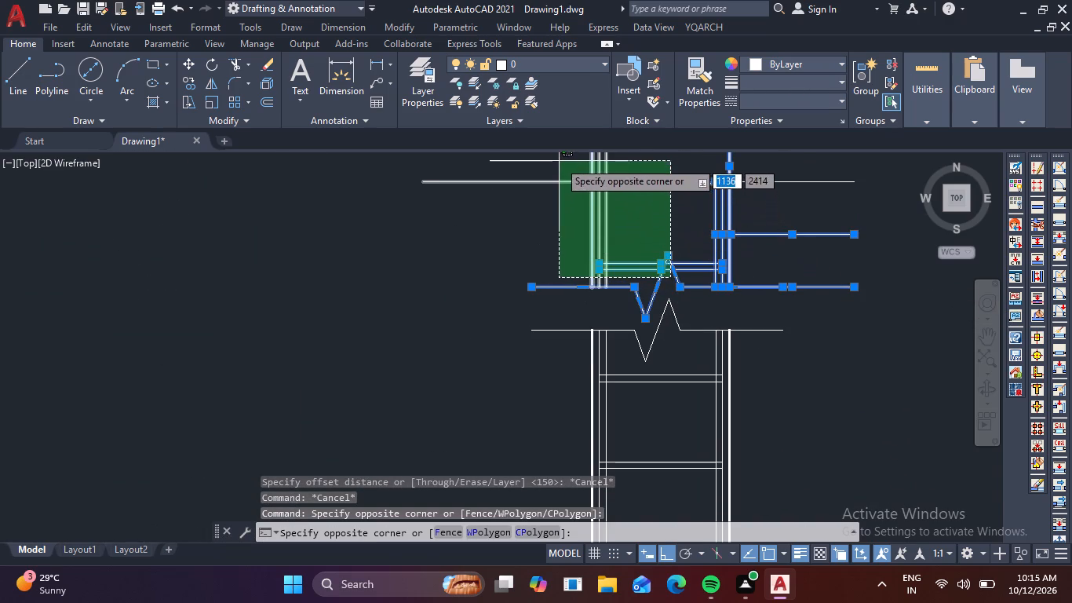
click(559, 161)
drag(838, 212, 831, 199)
click(794, 158)
scroll(788, 185, down, 2)
middle_drag(786, 216, 757, 307)
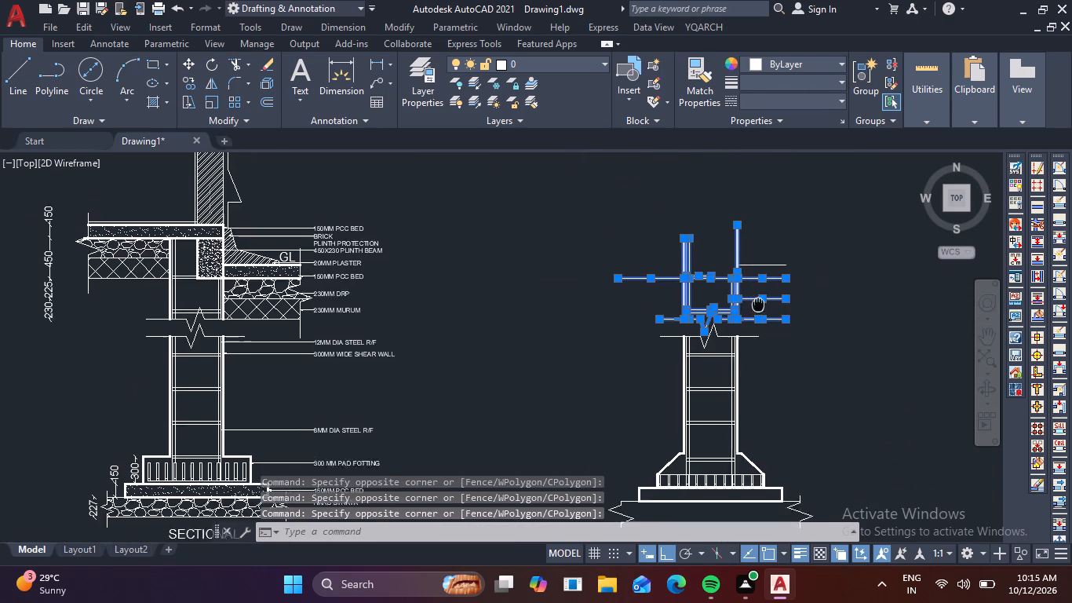
middle_drag(757, 307, 757, 313)
click(772, 277)
click(751, 254)
key(Delete)
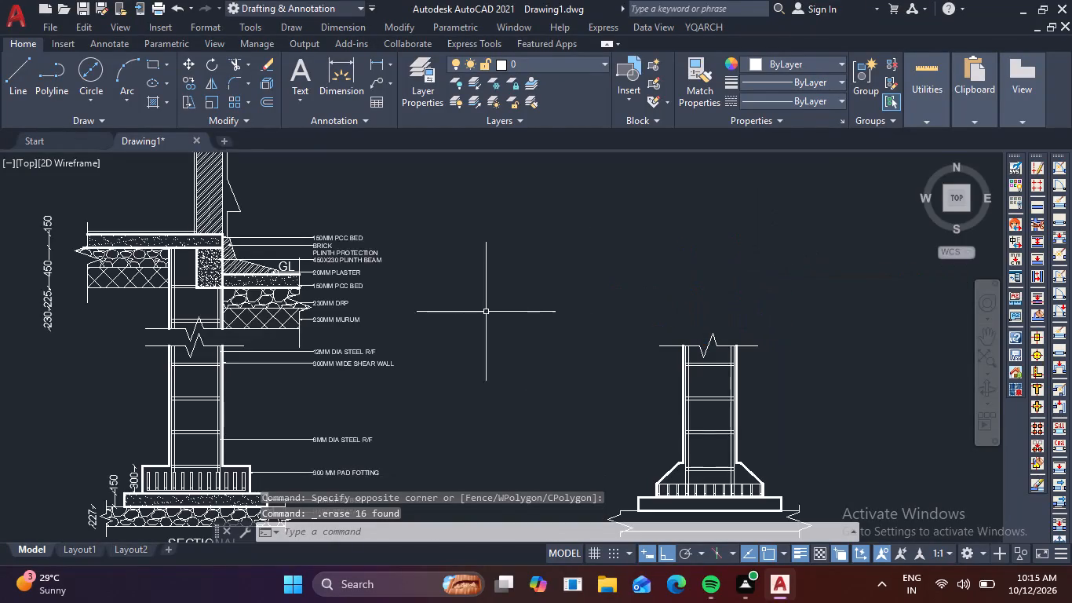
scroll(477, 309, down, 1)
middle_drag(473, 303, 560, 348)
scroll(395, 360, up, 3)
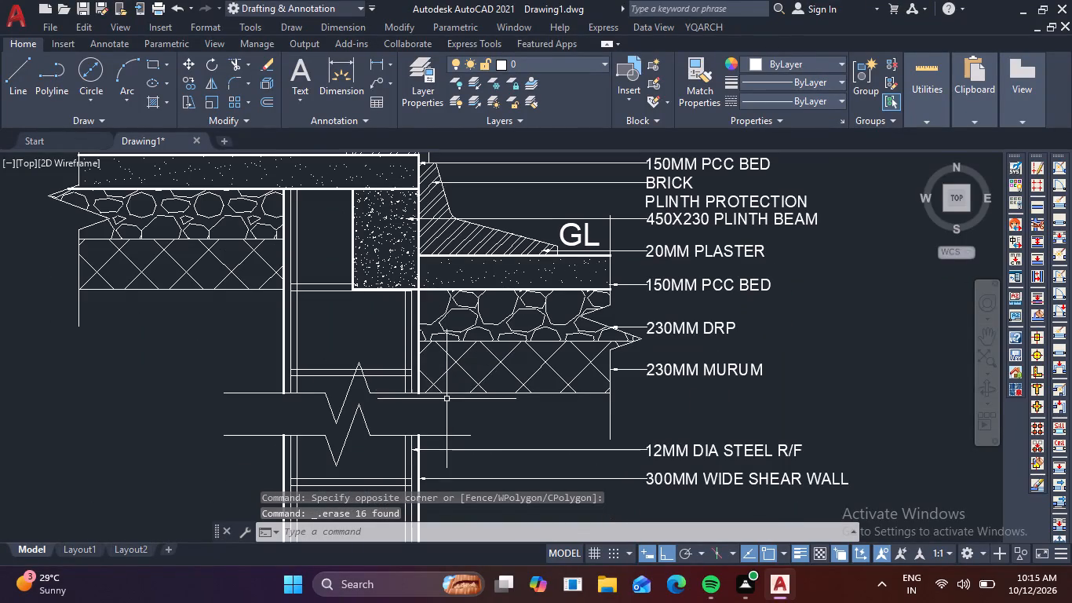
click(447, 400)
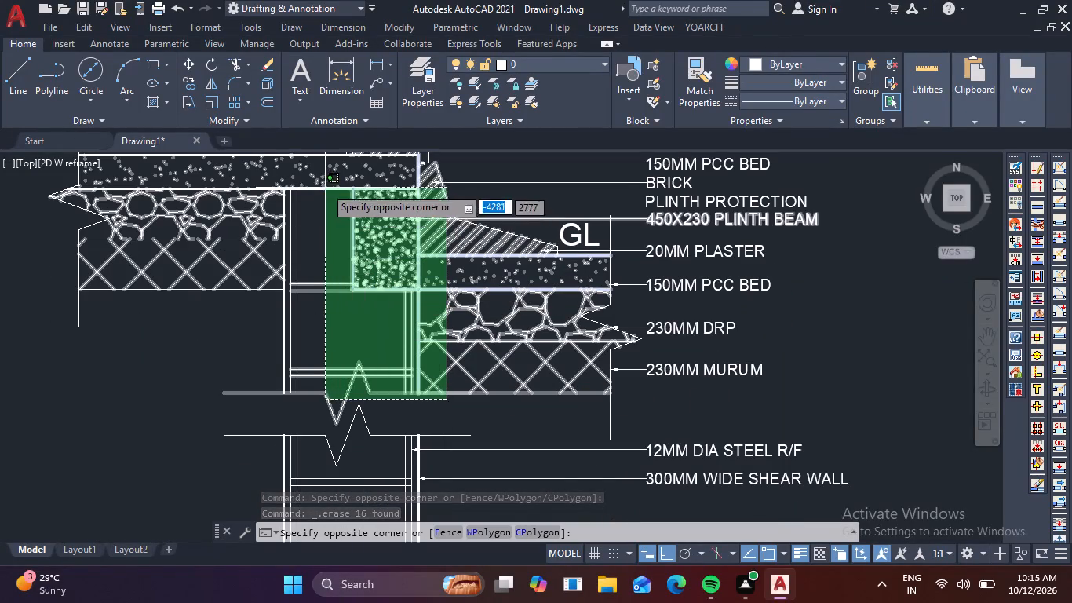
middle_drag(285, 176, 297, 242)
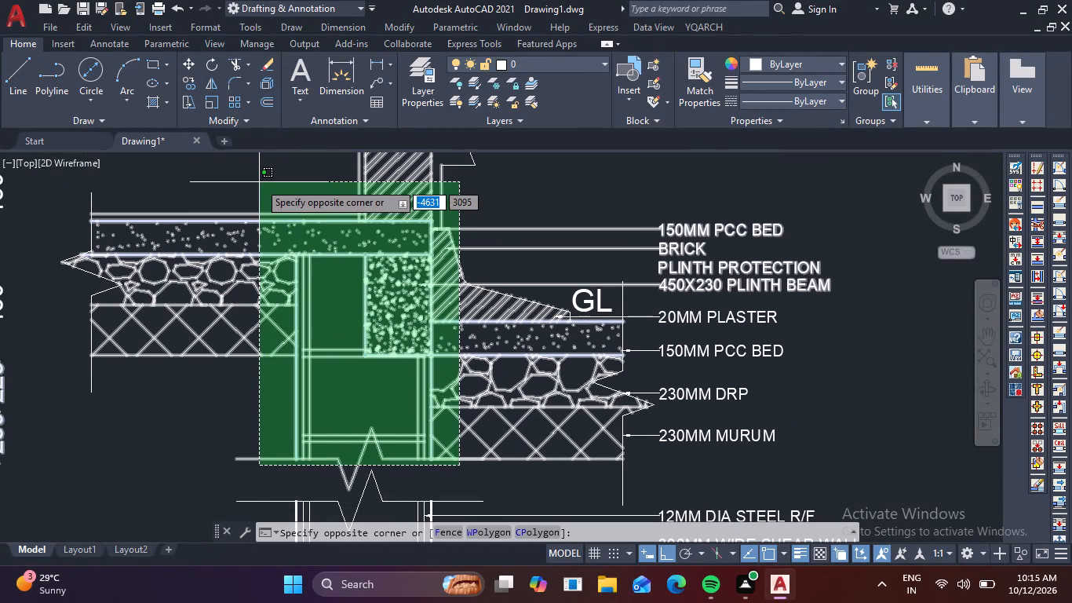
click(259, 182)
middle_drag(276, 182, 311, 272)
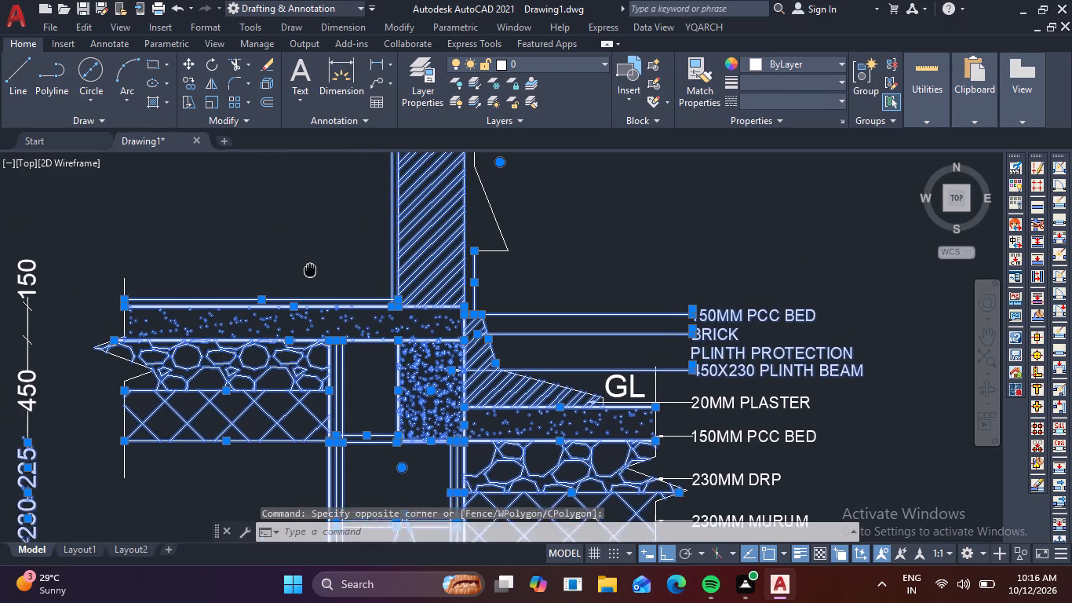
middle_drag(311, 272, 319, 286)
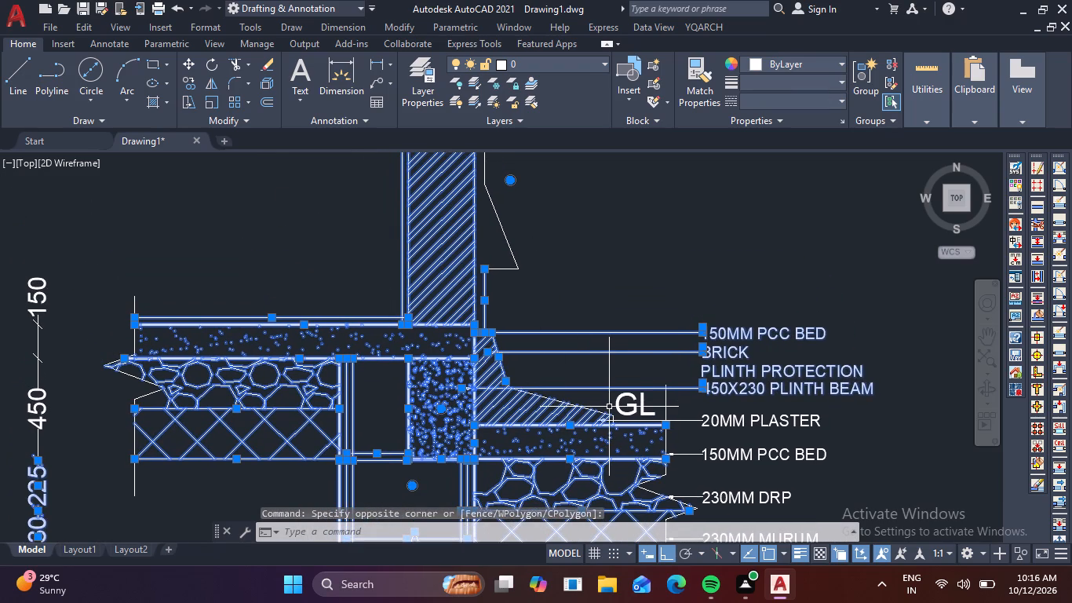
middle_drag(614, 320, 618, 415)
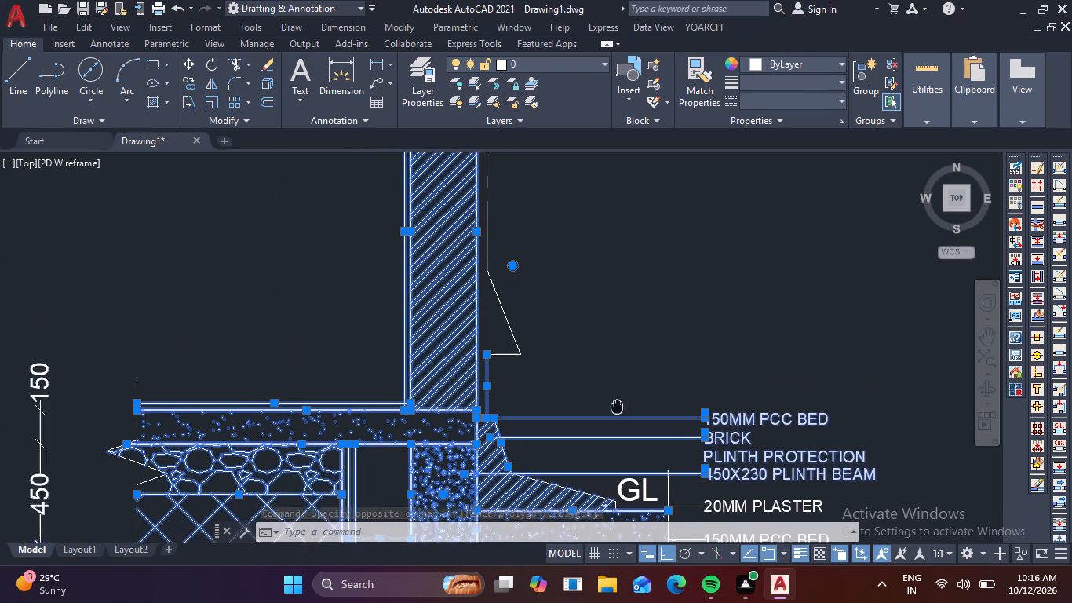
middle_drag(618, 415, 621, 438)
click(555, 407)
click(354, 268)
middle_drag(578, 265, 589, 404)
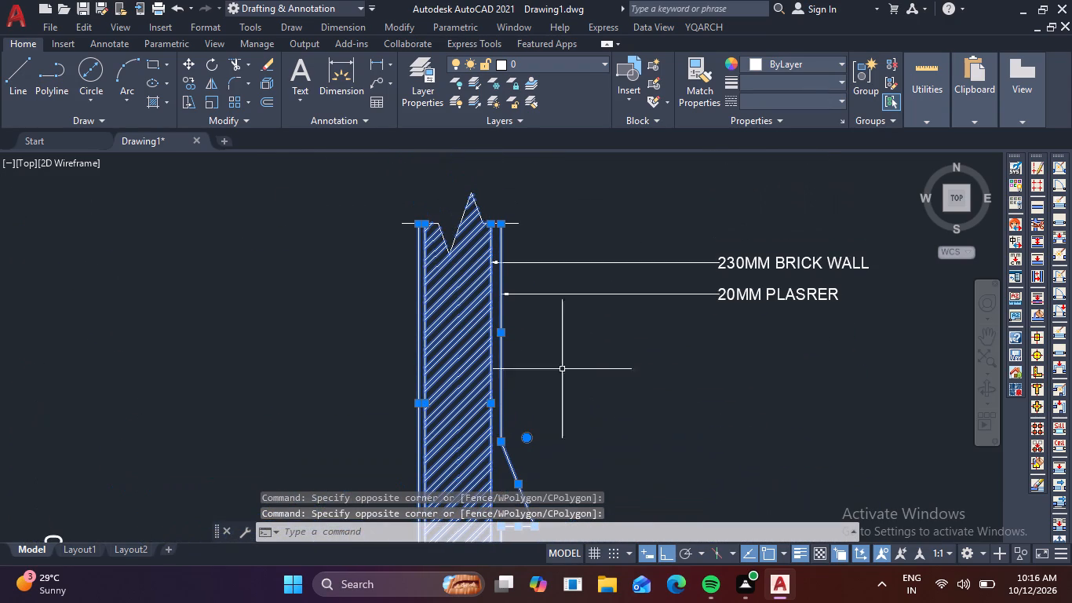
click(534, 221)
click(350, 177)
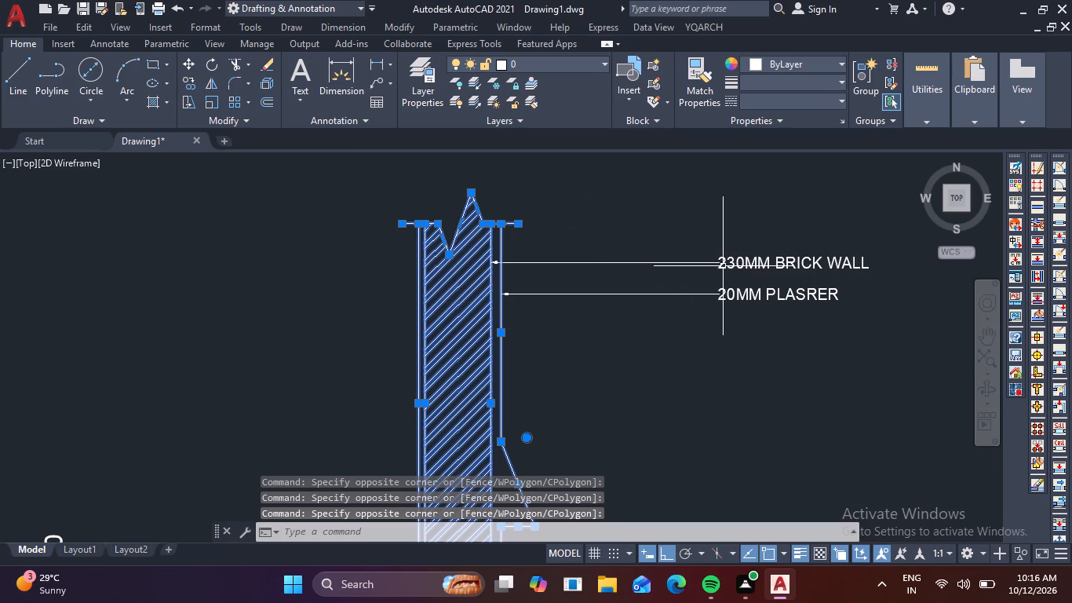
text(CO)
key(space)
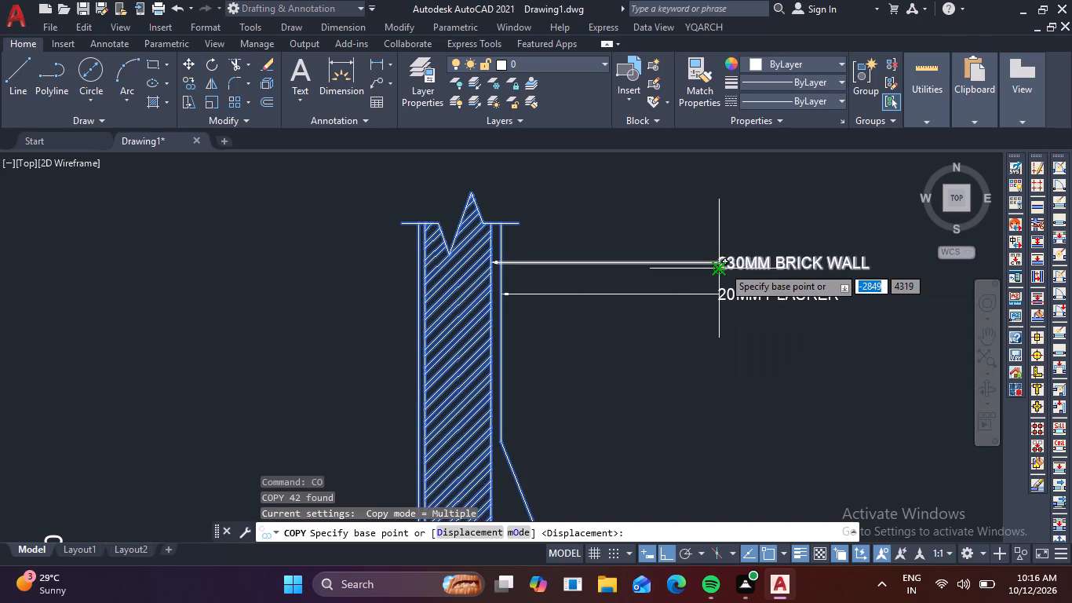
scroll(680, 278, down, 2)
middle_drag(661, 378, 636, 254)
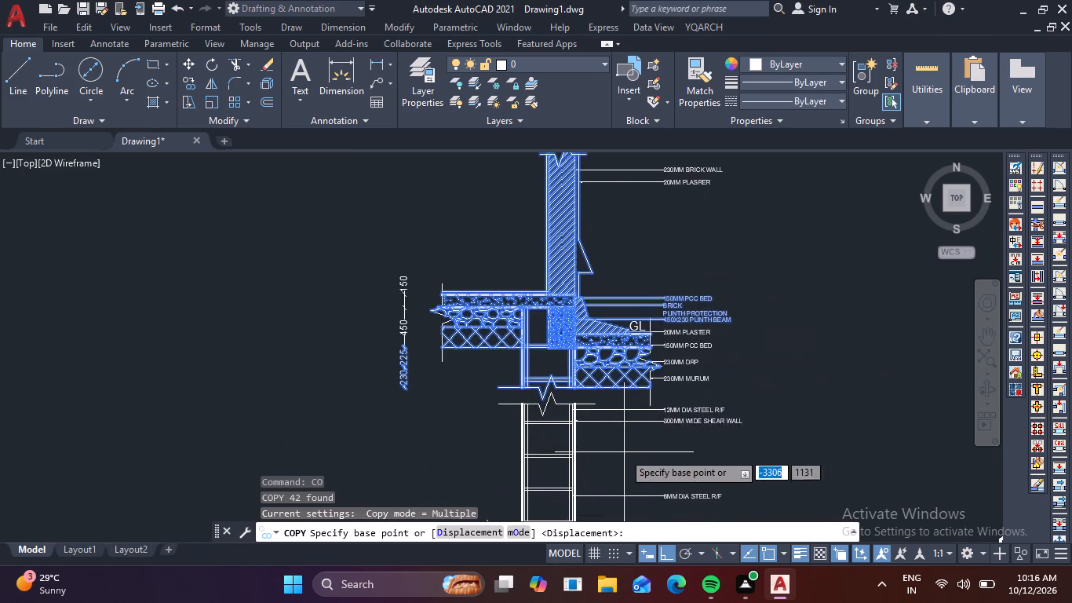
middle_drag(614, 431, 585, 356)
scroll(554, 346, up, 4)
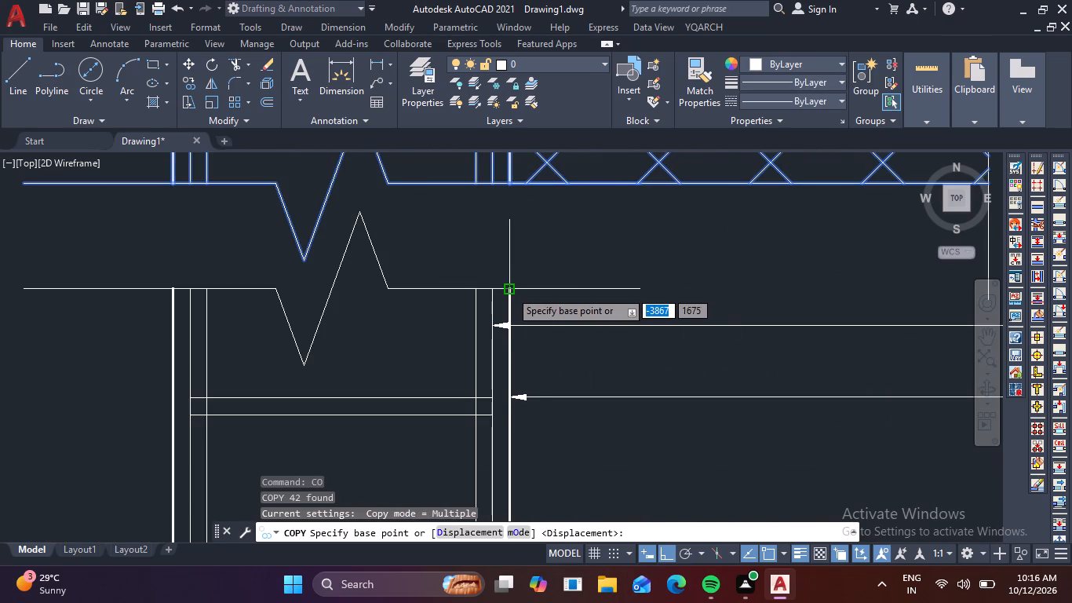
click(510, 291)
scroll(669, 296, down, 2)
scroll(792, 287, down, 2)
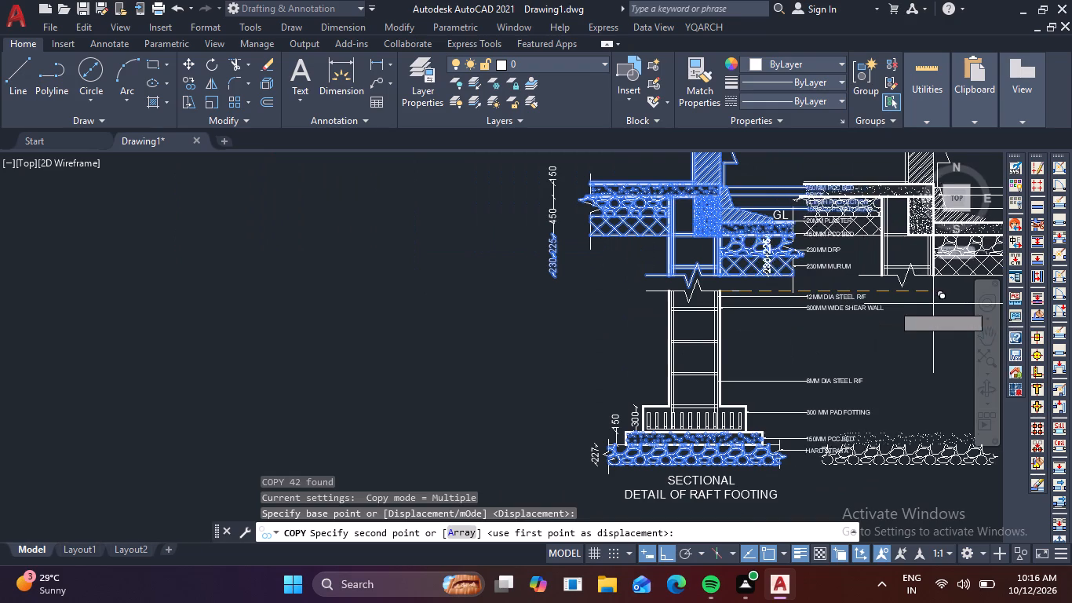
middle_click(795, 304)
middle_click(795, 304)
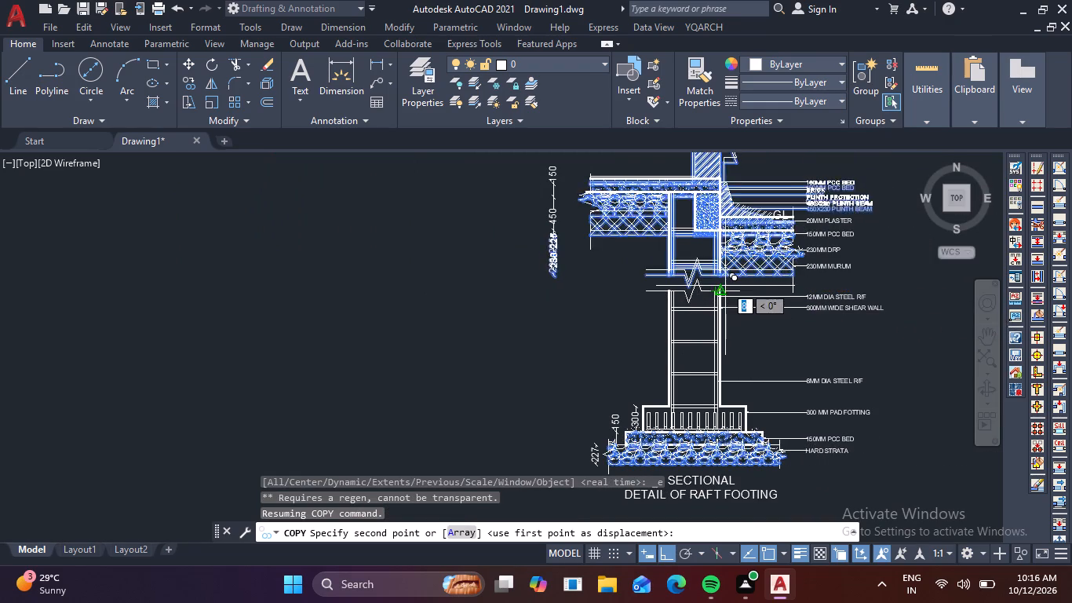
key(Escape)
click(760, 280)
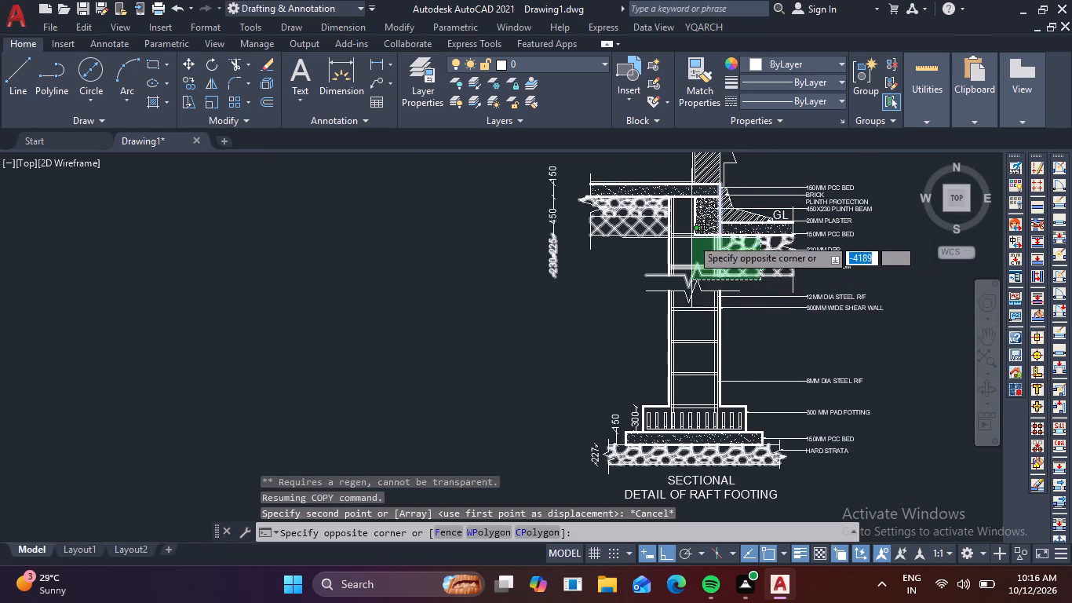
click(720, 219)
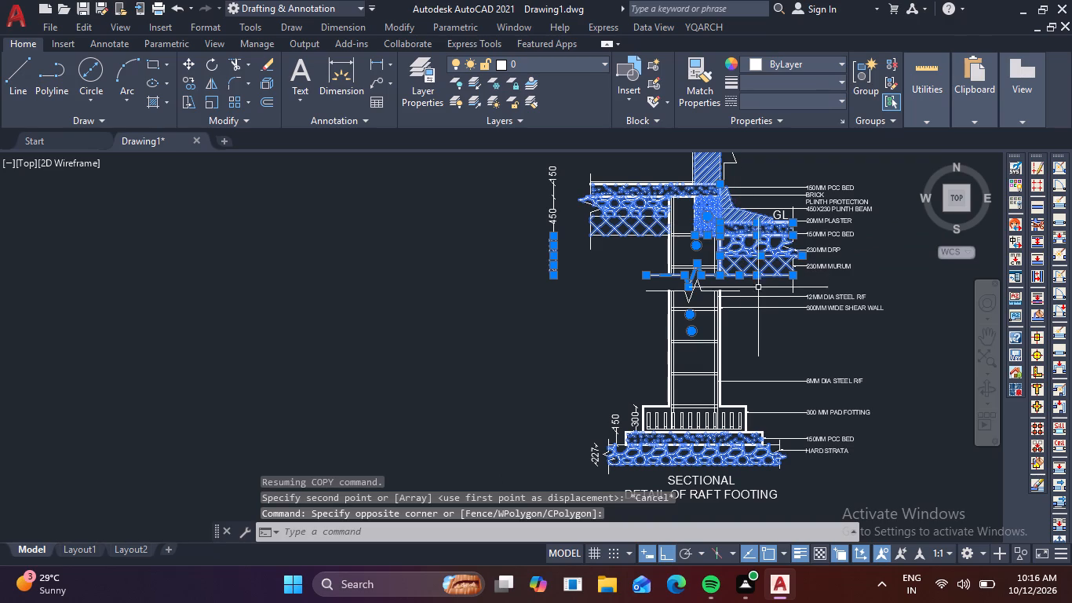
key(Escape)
Copy the raft footing detail's upper portion, from the upper breakline through fill, beds and plinth beam to the brick wall's top break, without callouts.
middle_drag(760, 271, 760, 327)
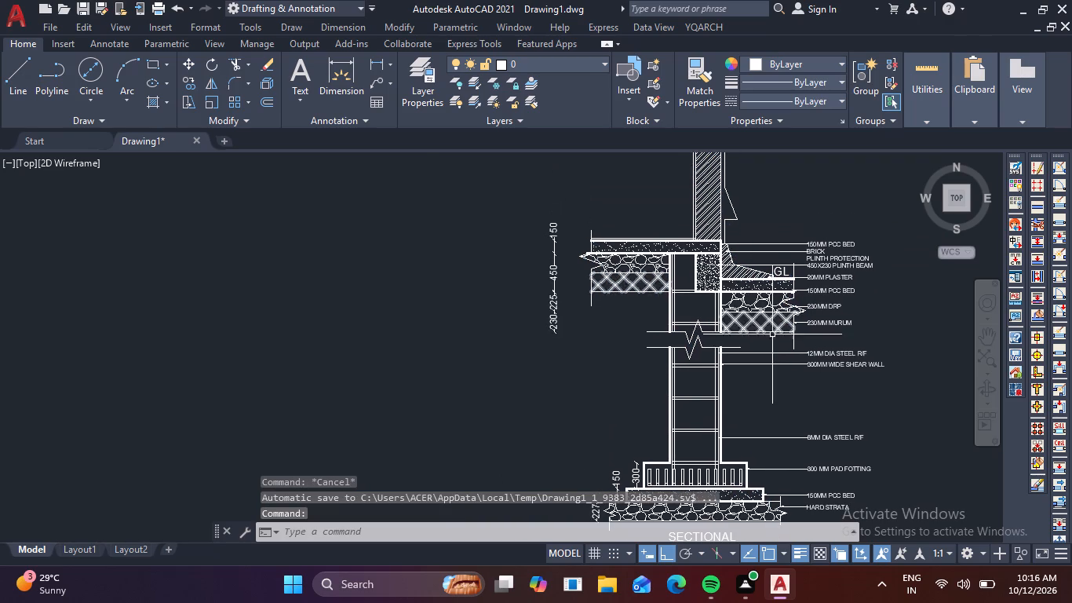
scroll(775, 332, up, 1)
click(760, 337)
click(707, 278)
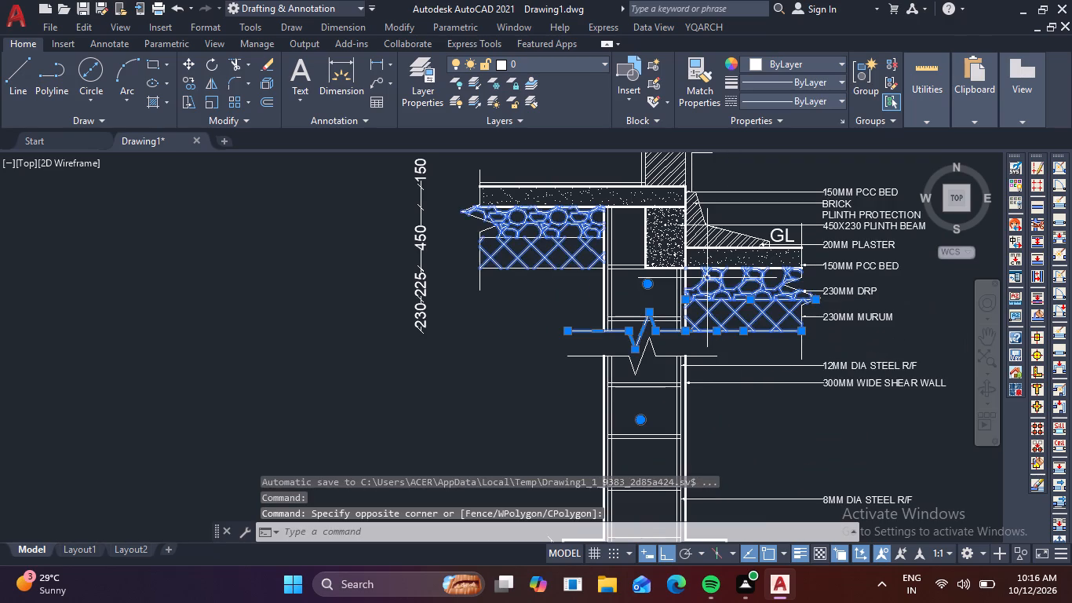
scroll(713, 300, down, 1)
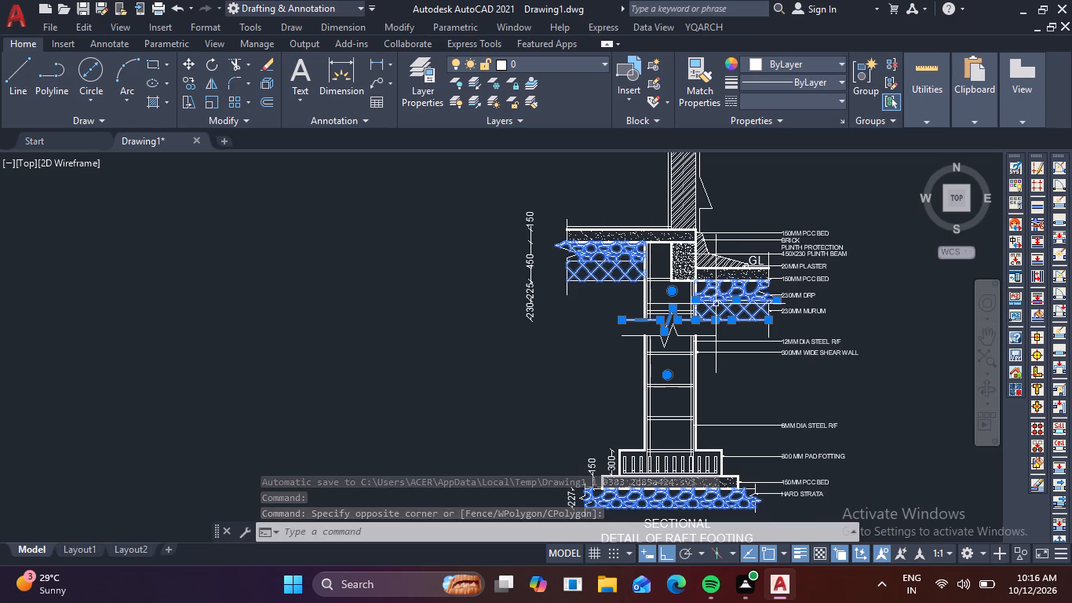
click(735, 291)
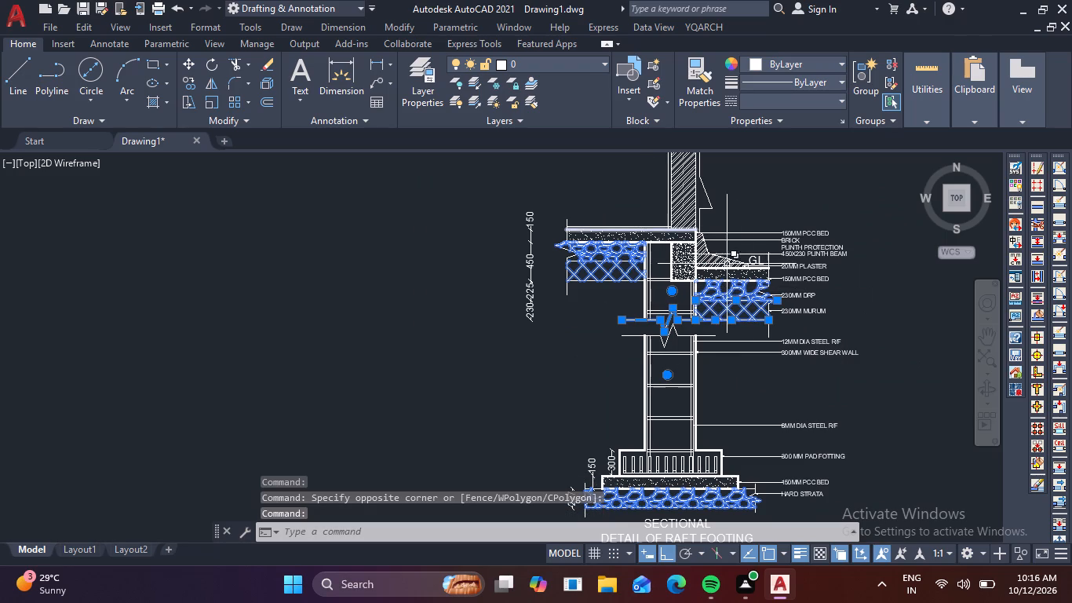
click(743, 296)
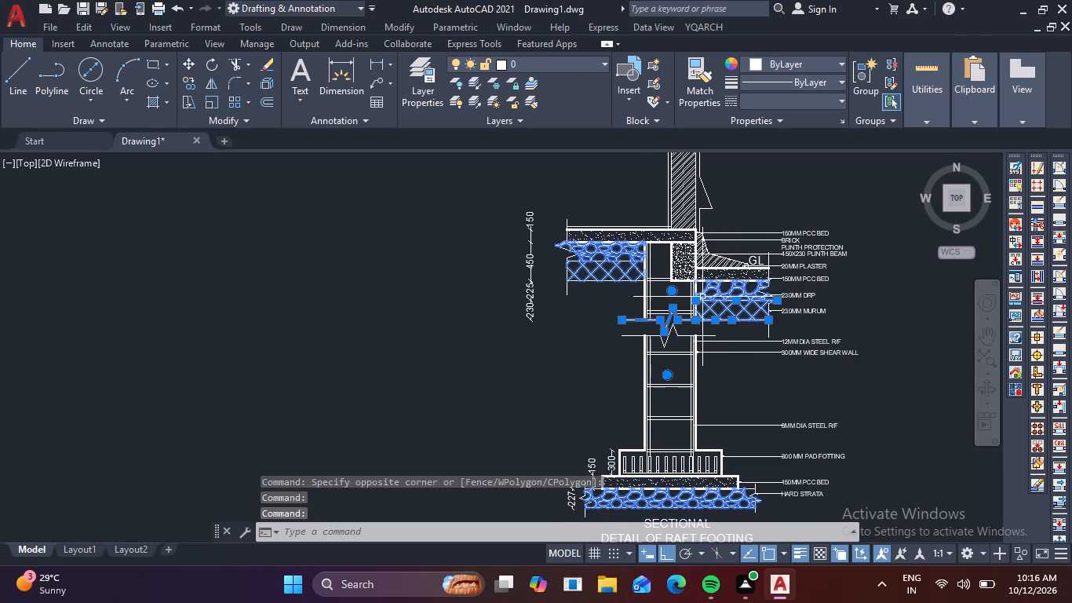
click(699, 312)
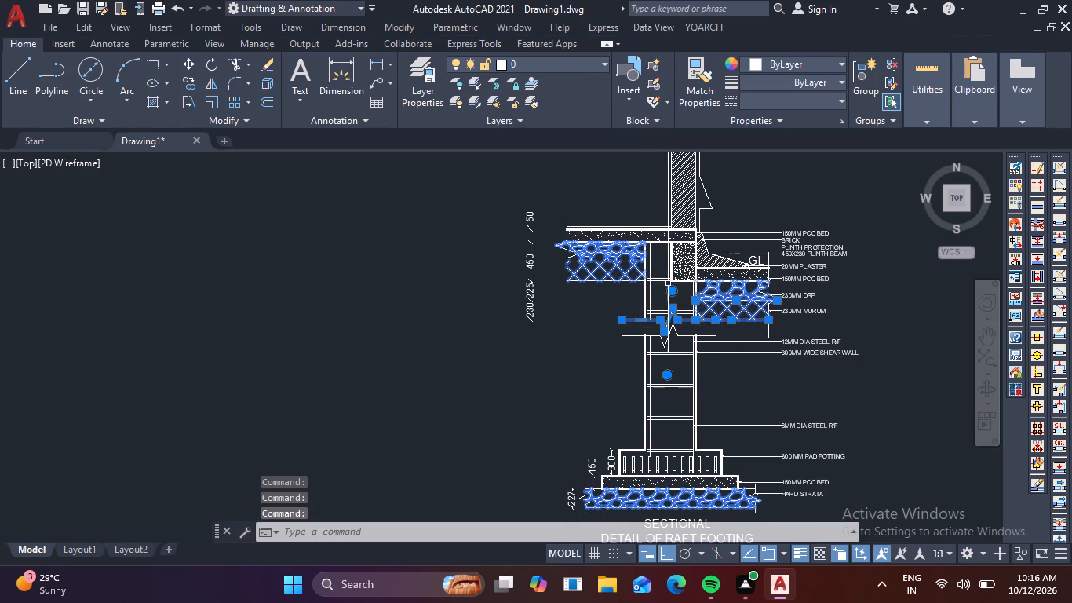
scroll(713, 315, up, 2)
click(686, 299)
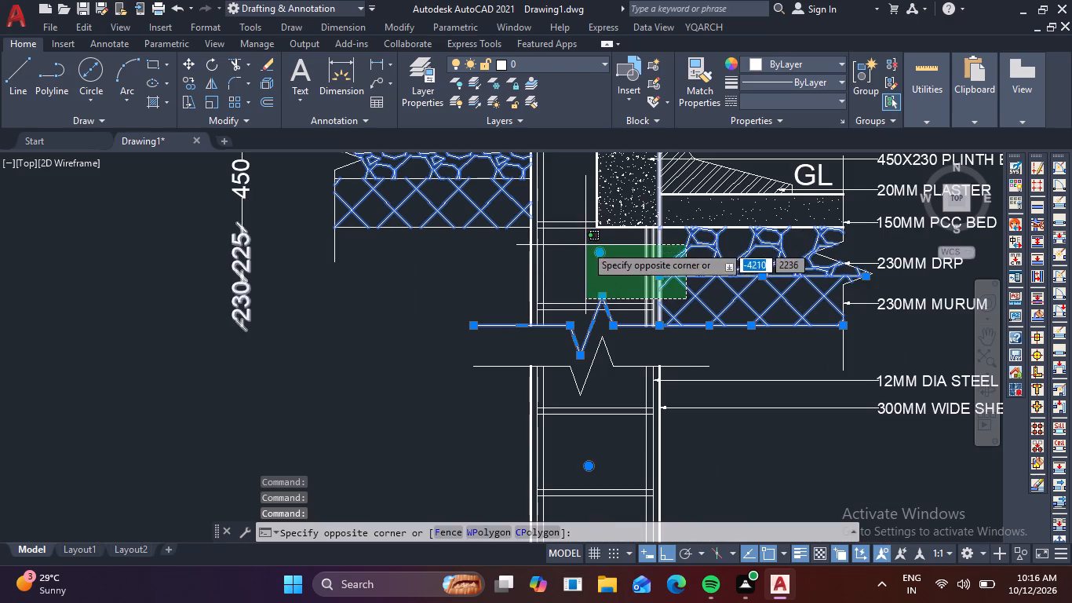
click(583, 243)
drag(633, 333, 615, 317)
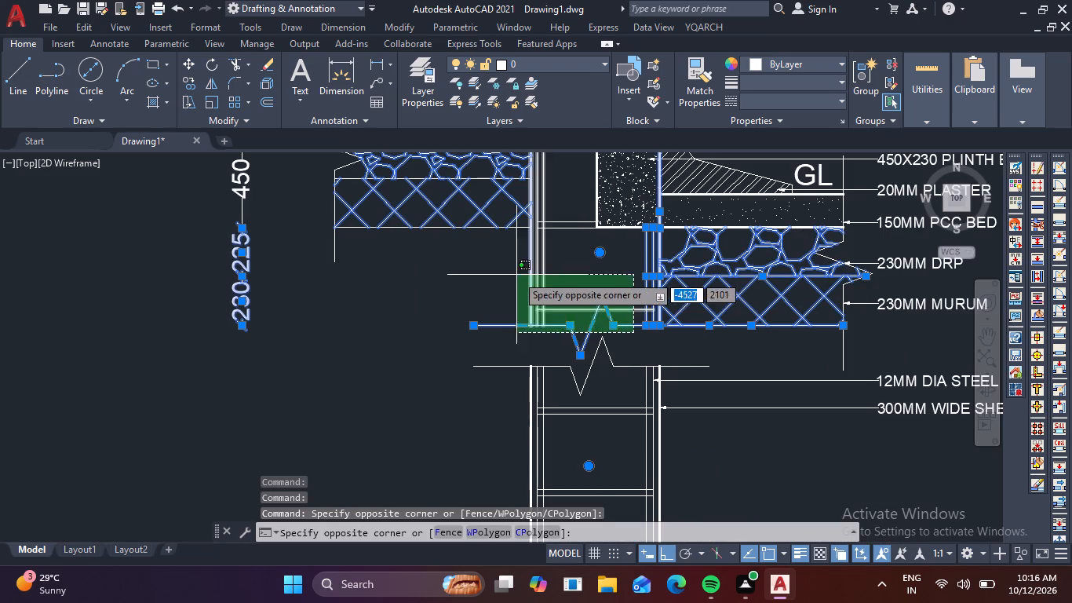
click(509, 271)
middle_drag(606, 264, 639, 334)
click(815, 308)
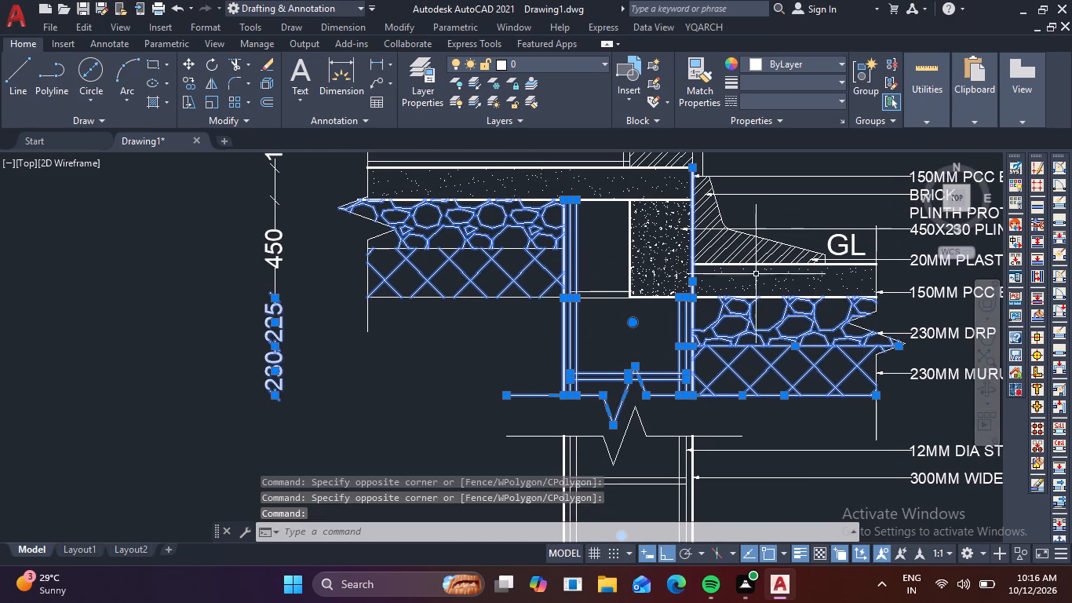
click(840, 307)
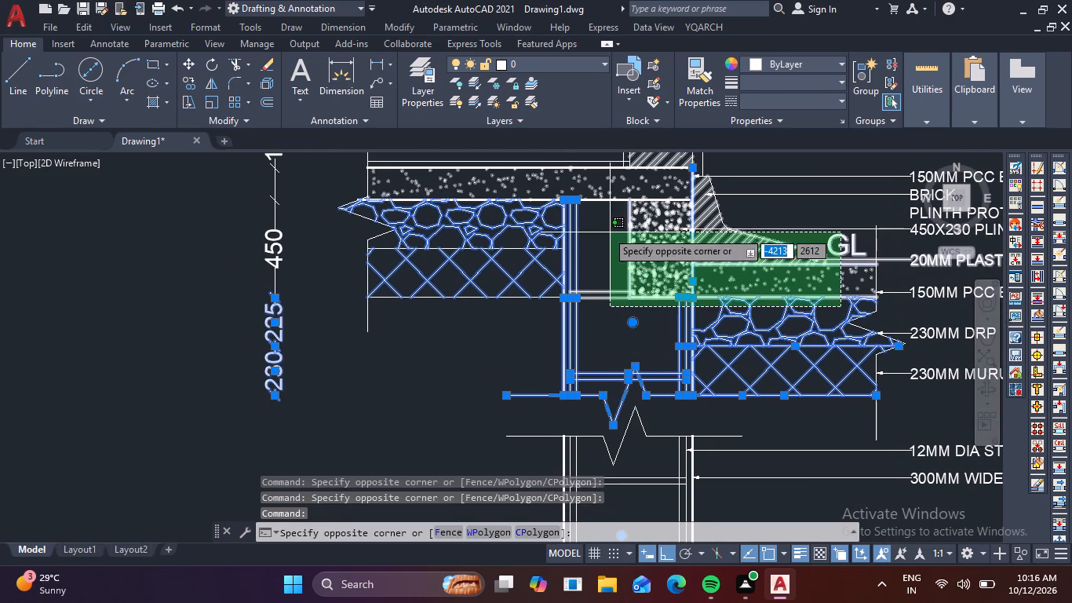
click(525, 202)
middle_drag(714, 222, 724, 358)
scroll(694, 317, down, 1)
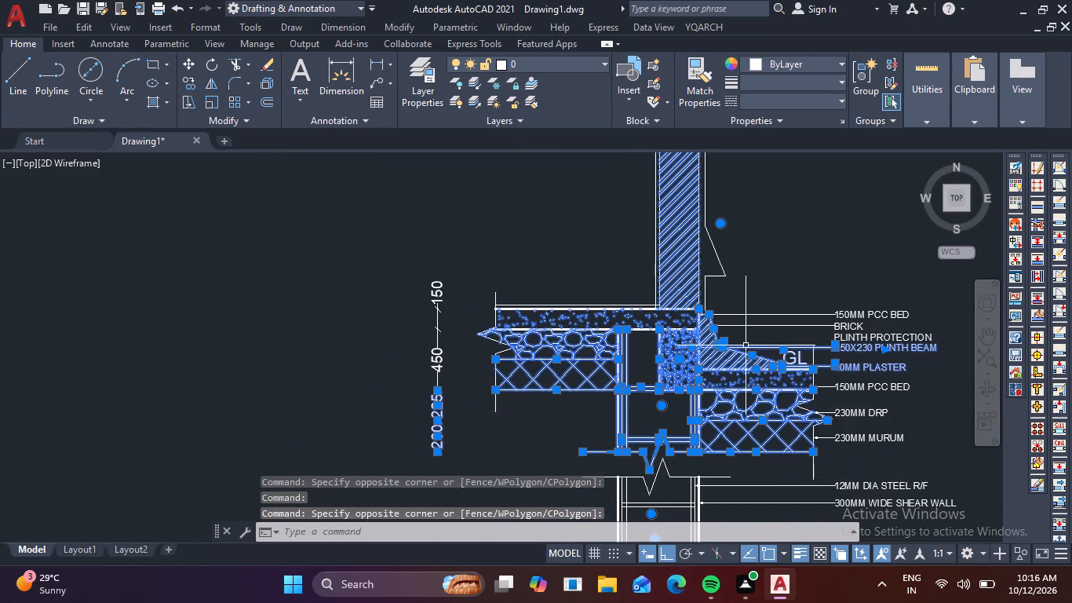
scroll(860, 386, up, 2)
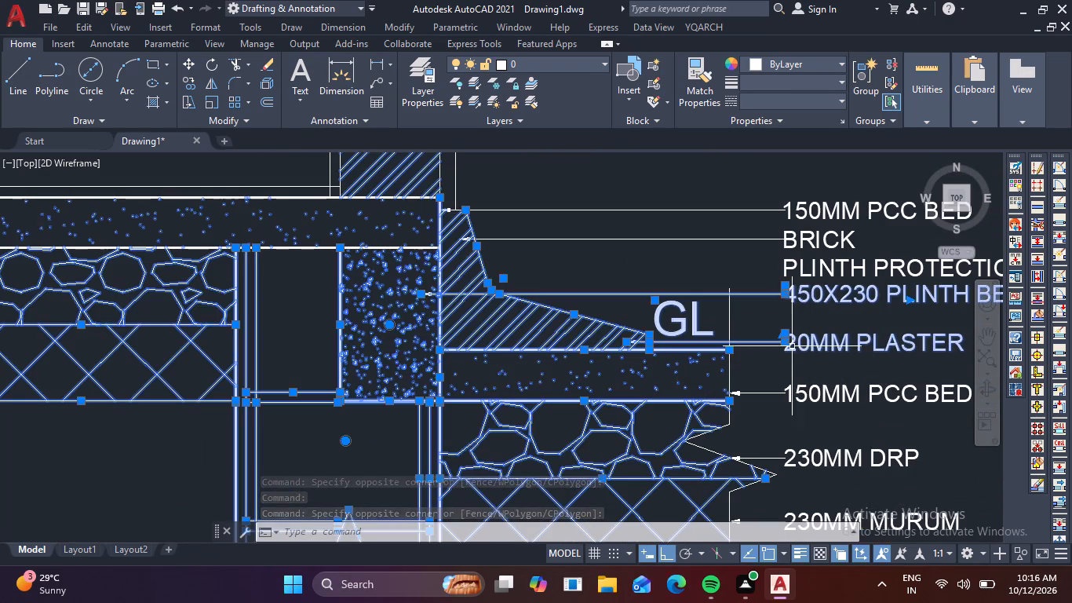
shift+click(811, 342)
shift+drag(858, 312, 846, 299)
shift+click(830, 278)
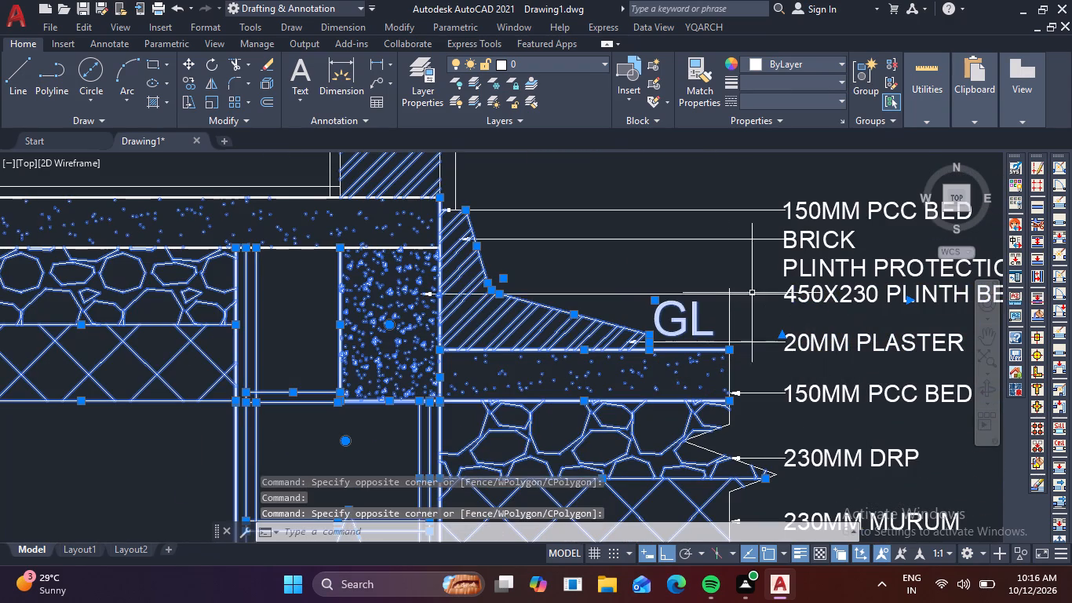
shift+click(709, 326)
shift+click(690, 316)
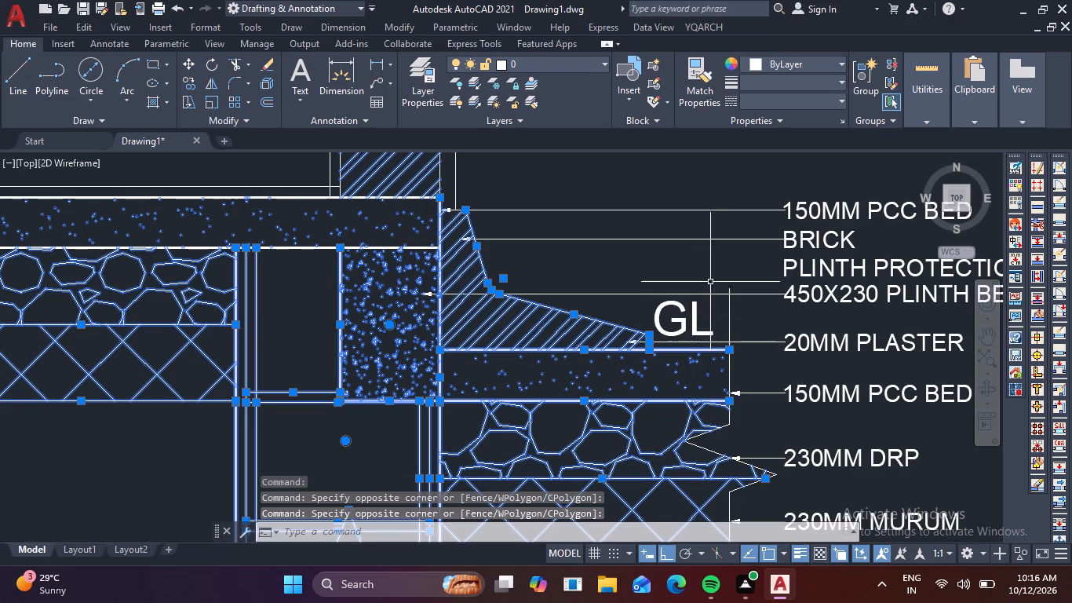
middle_drag(704, 257, 851, 431)
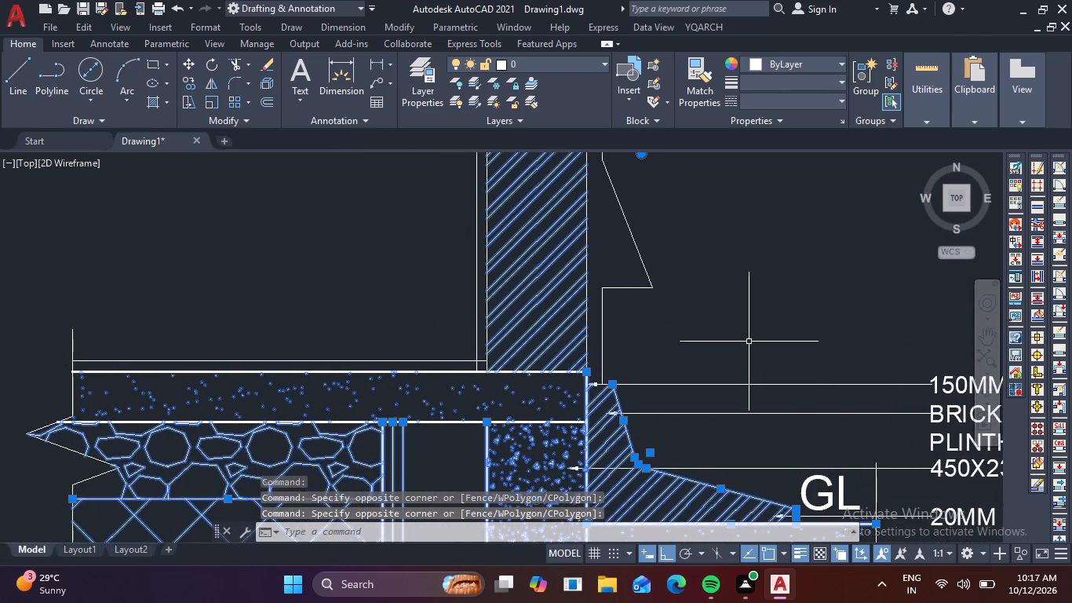
middle_drag(749, 334, 810, 376)
drag(618, 440, 603, 422)
click(543, 371)
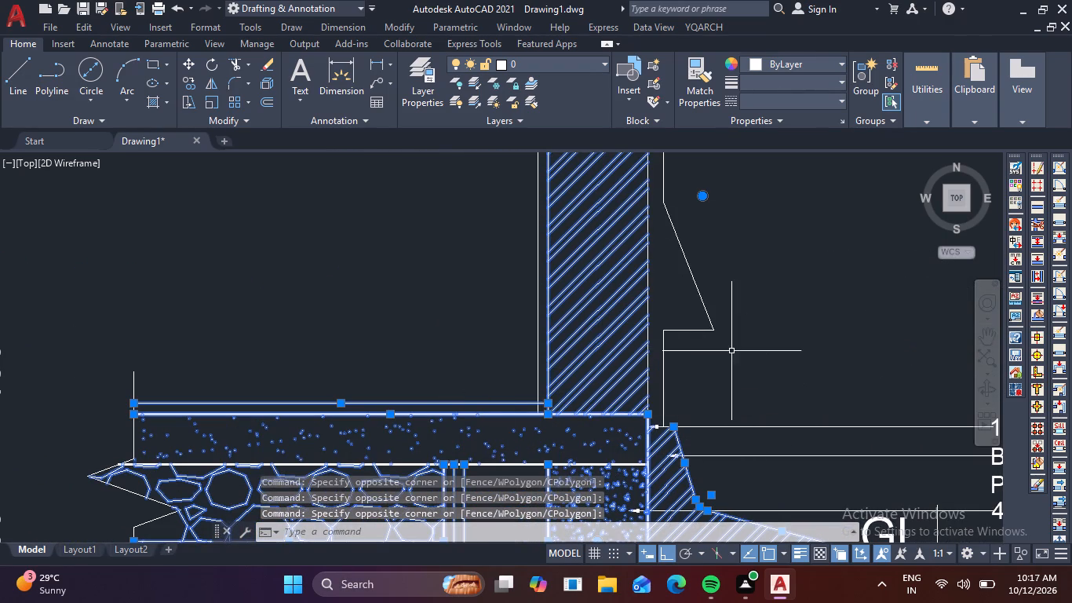
drag(731, 351, 653, 341)
click(458, 291)
scroll(749, 271, down, 1)
middle_drag(760, 283, 792, 491)
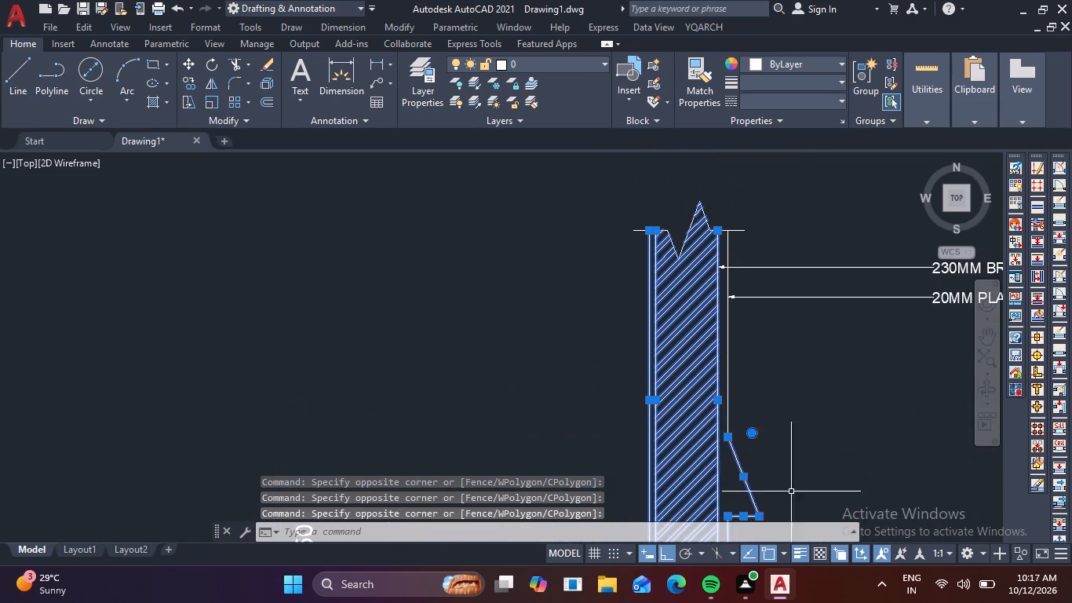
drag(759, 408, 716, 380)
click(585, 346)
click(768, 237)
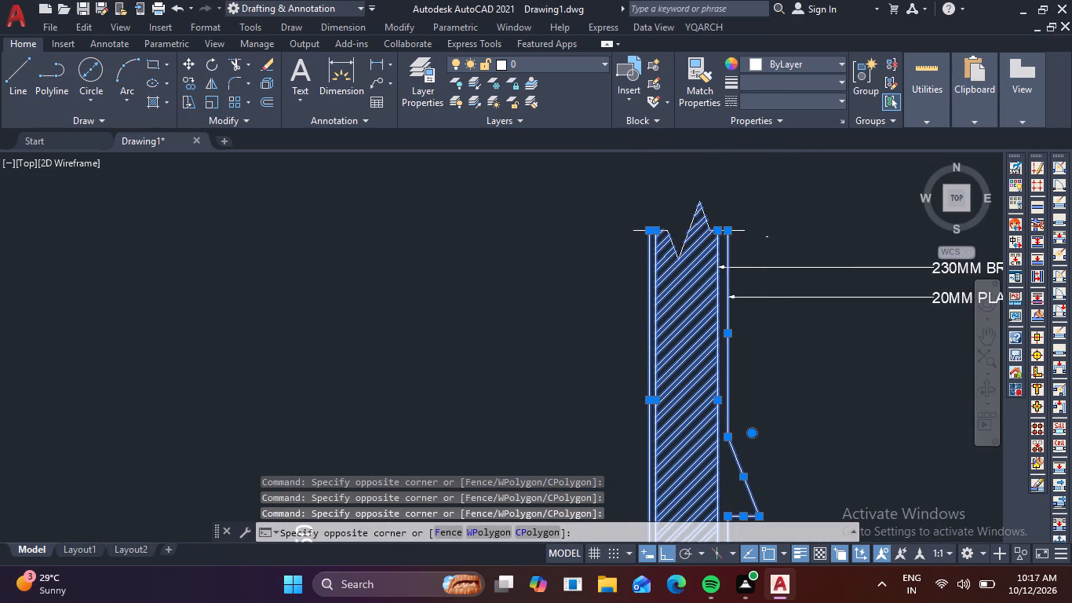
click(544, 227)
text(CO)
key(space)
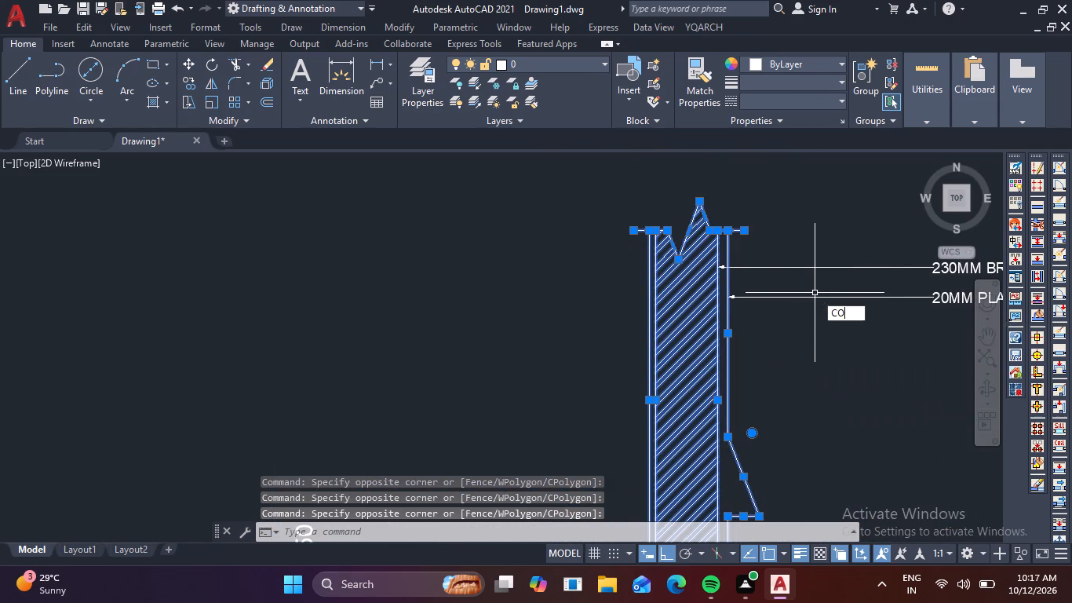
scroll(782, 397, down, 2)
middle_drag(800, 407, 564, 204)
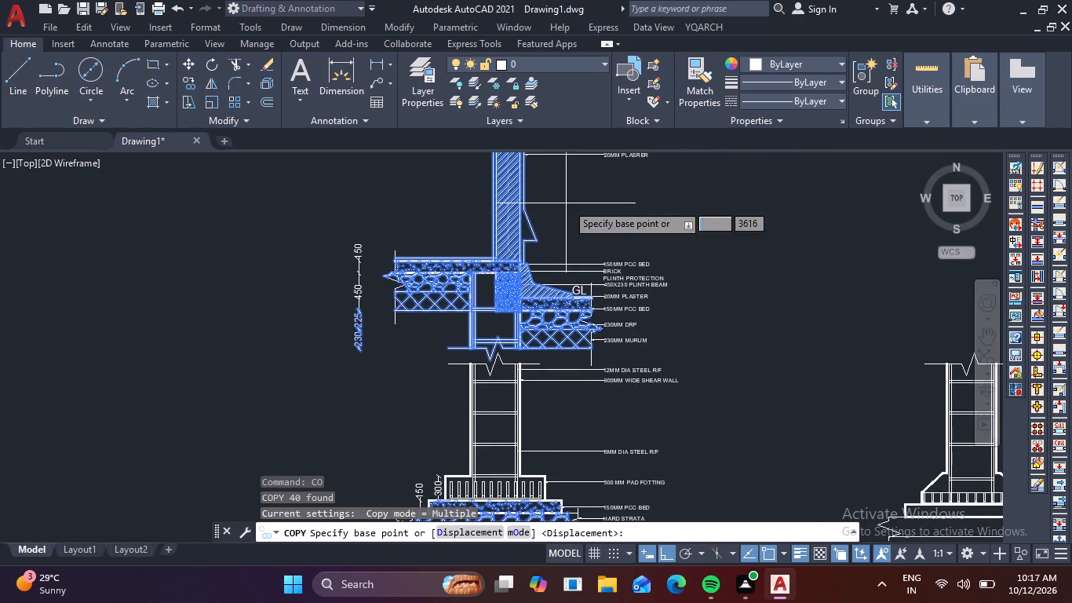
Place the copied upper portion above the second footing, aligning the wall's outer-face corner at the lower breakline with its matching corner.
scroll(560, 358, up, 1)
scroll(467, 375, up, 3)
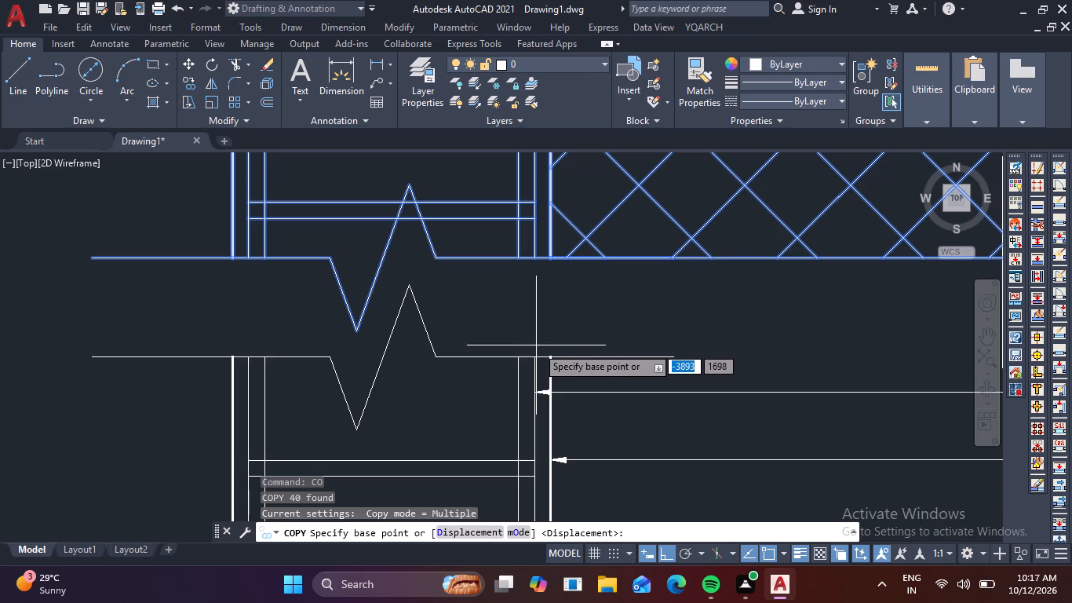
scroll(551, 367, up, 2)
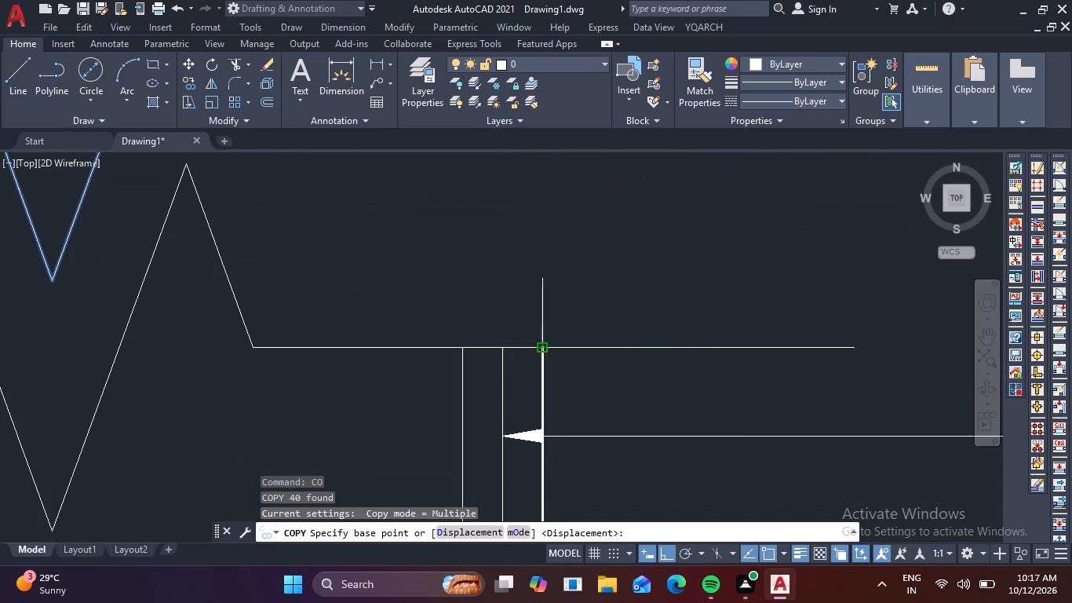
click(545, 351)
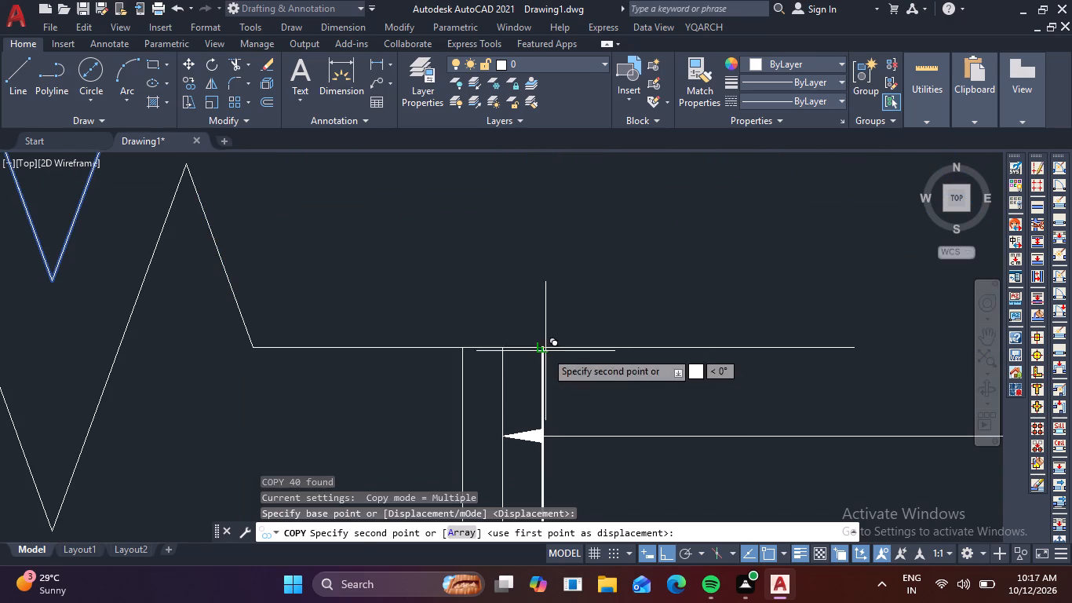
scroll(778, 337, down, 3)
scroll(911, 334, down, 2)
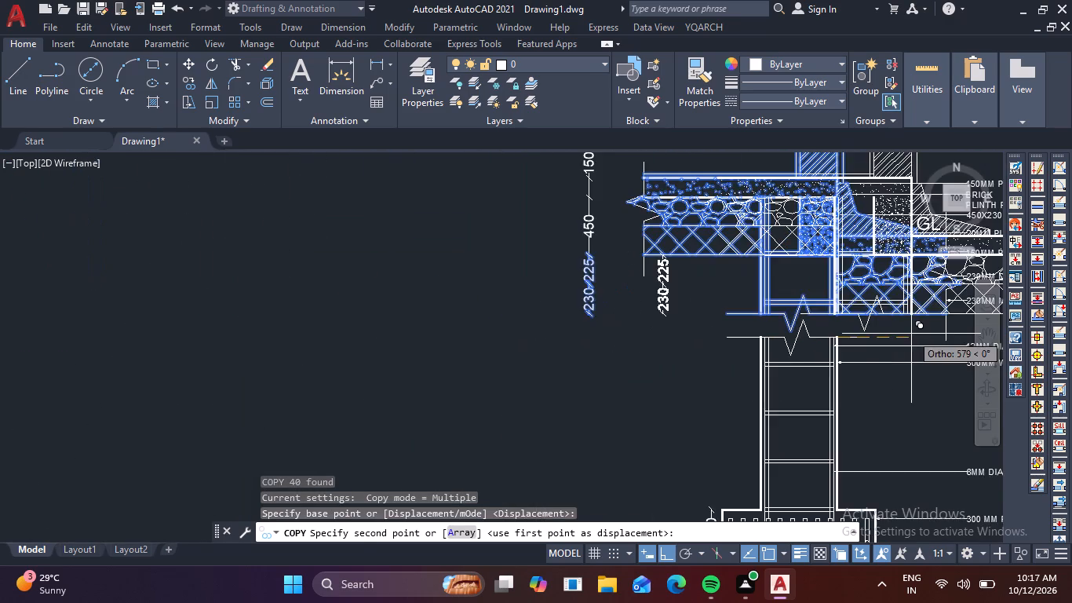
middle_drag(831, 357, 458, 369)
scroll(544, 364, down, 2)
middle_drag(647, 371, 383, 368)
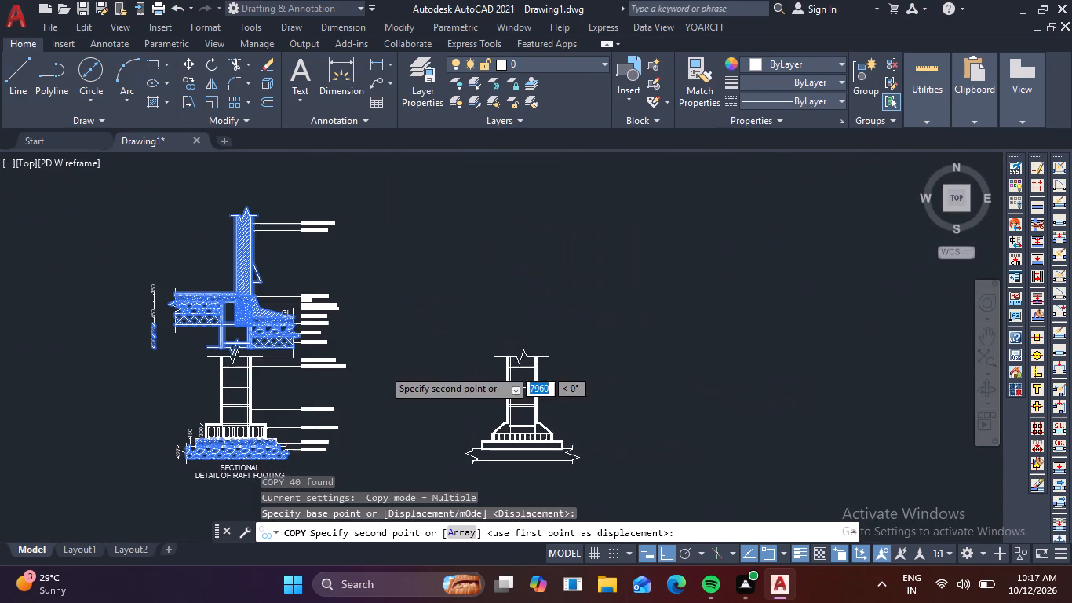
middle_drag(383, 368, 358, 361)
scroll(514, 367, up, 4)
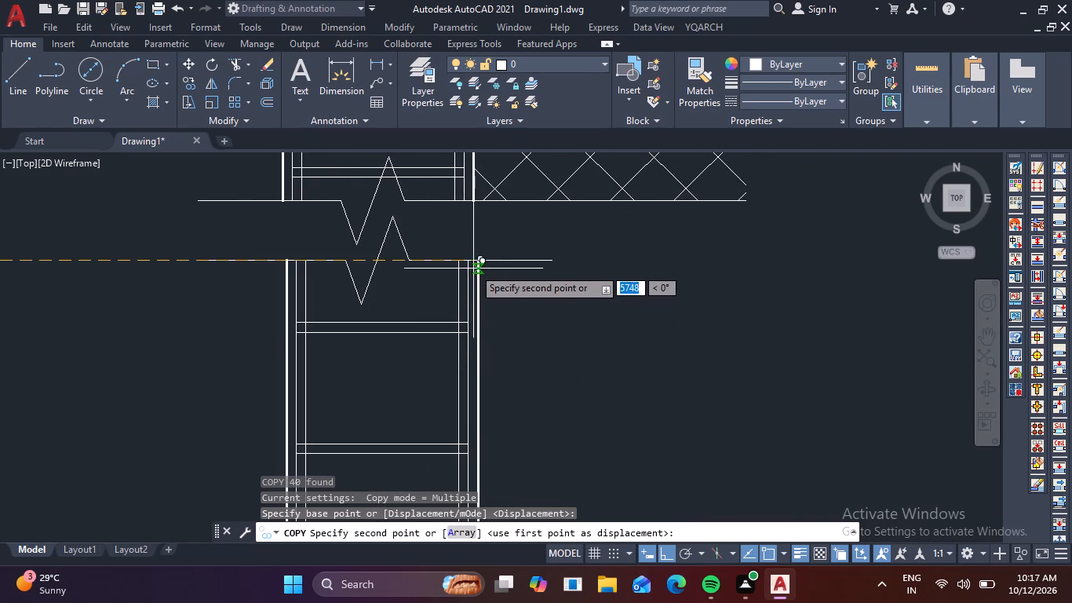
click(479, 260)
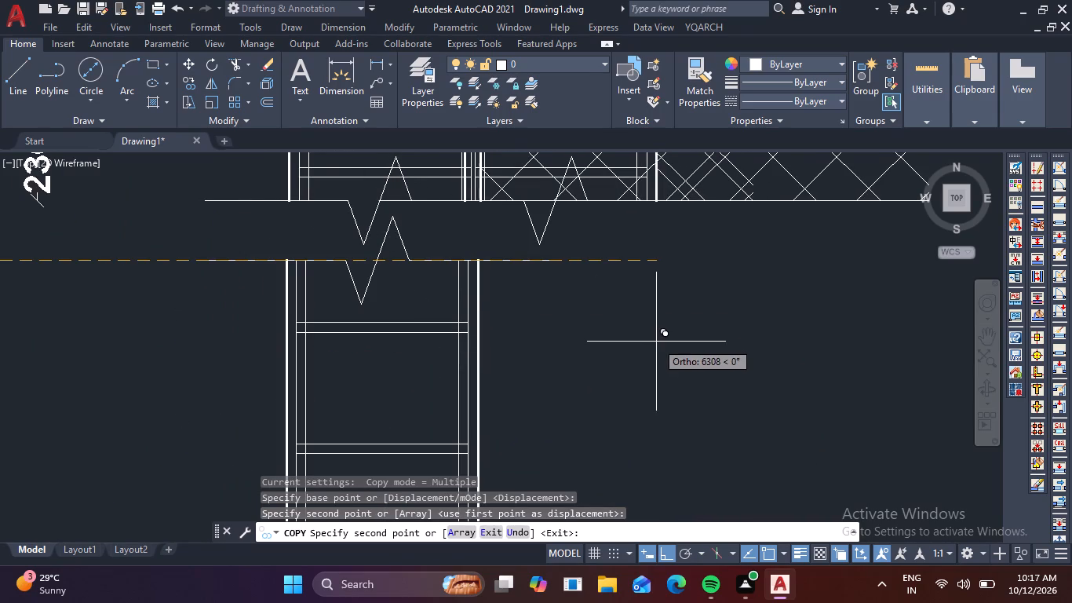
key(Escape)
Erase the gravel hatch from the second footing section's DRP layers and hard strata.
scroll(656, 347, down, 2)
middle_drag(666, 381, 652, 327)
scroll(627, 302, down, 2)
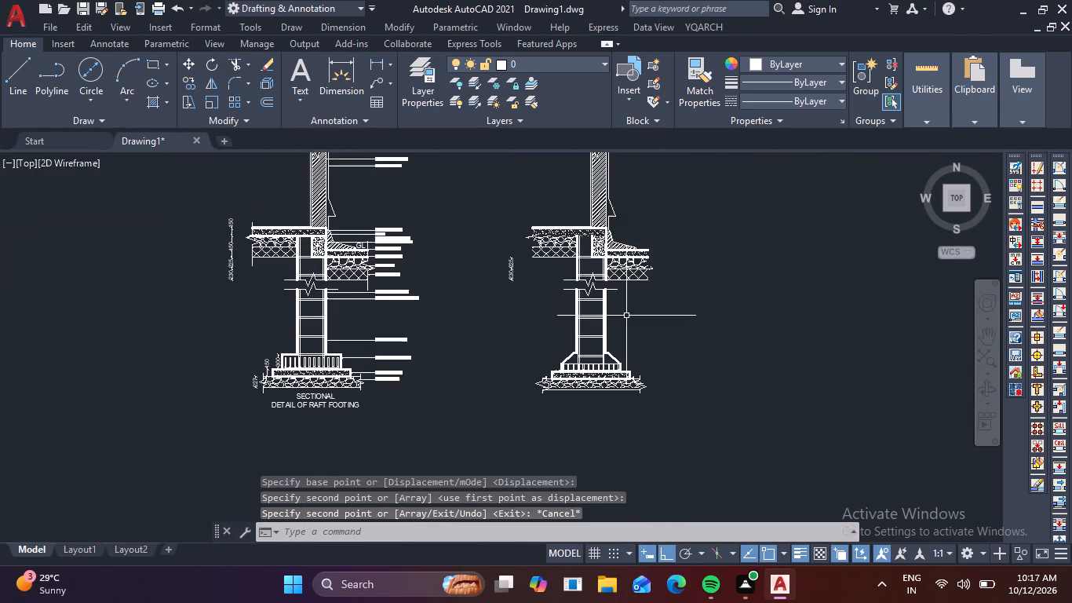
scroll(641, 336, up, 2)
middle_drag(641, 336, 633, 265)
scroll(599, 345, up, 2)
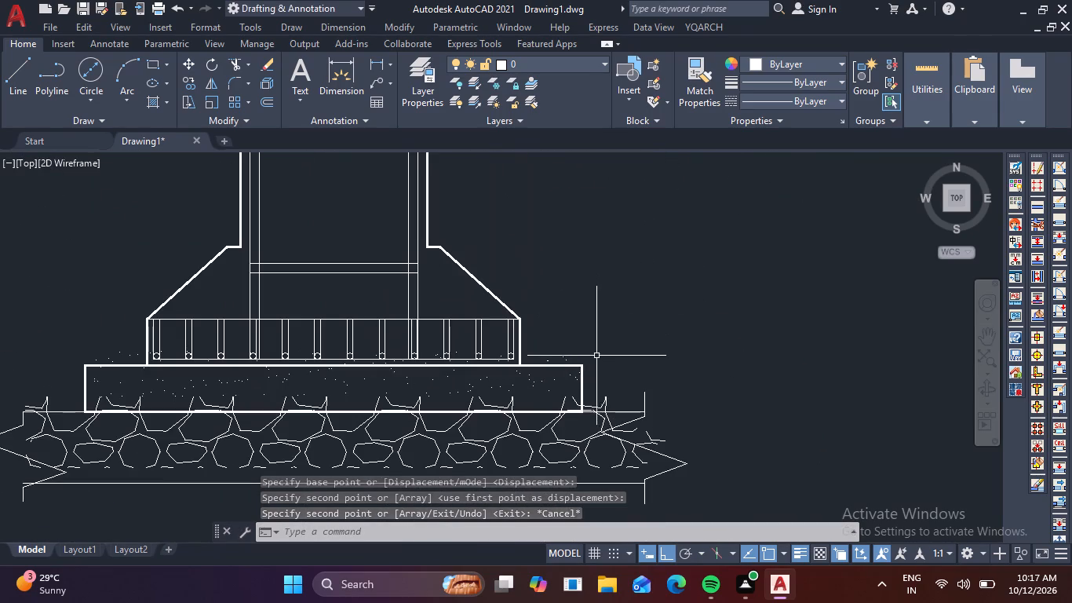
middle_drag(596, 364, 622, 276)
scroll(589, 359, down, 2)
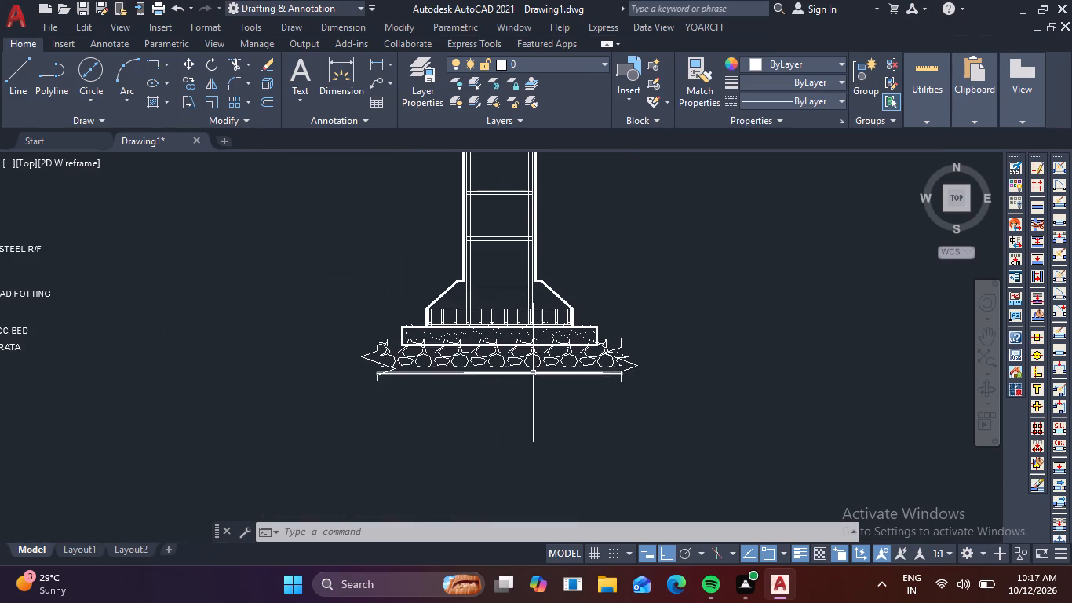
scroll(531, 375, down, 2)
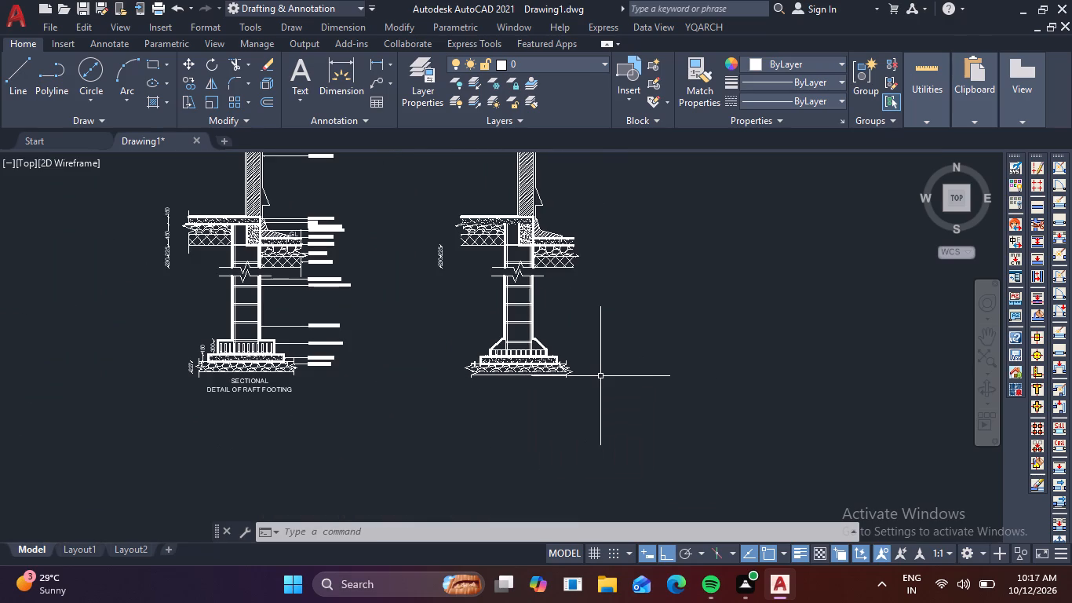
click(539, 368)
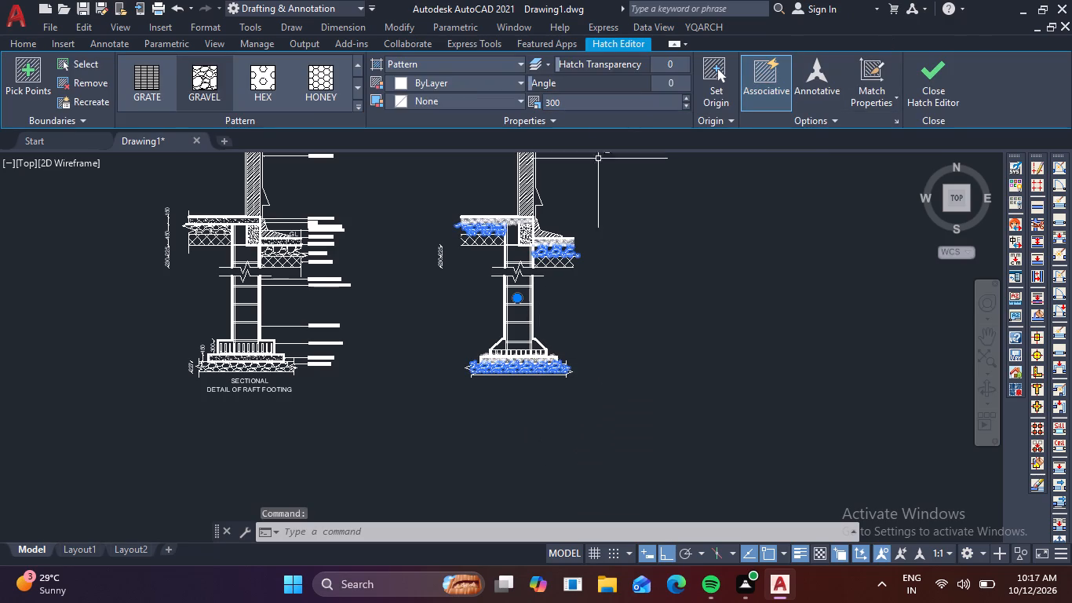
key(Delete)
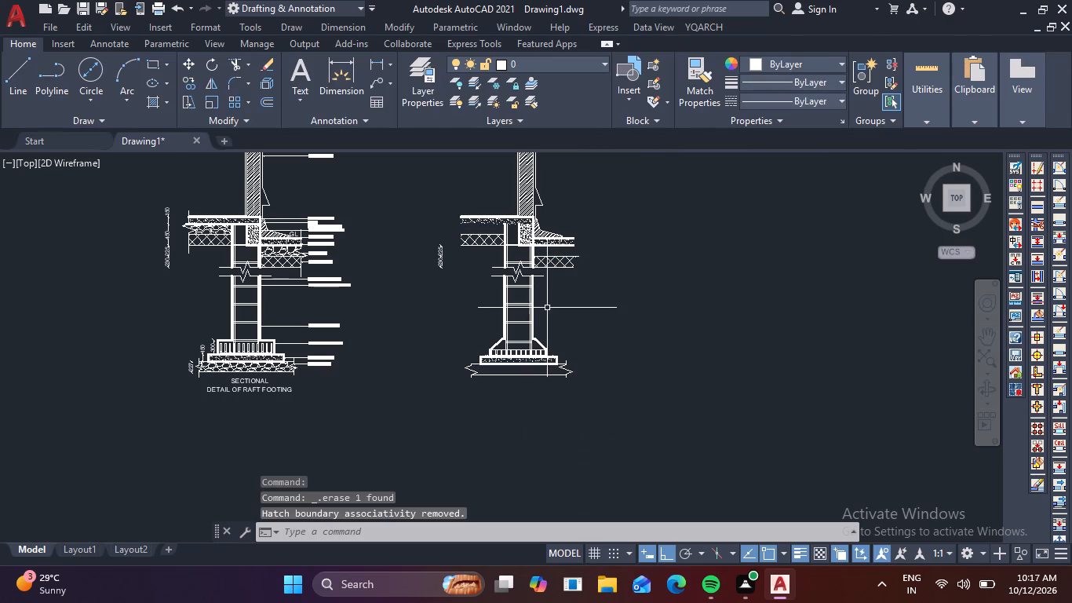
Erase the concrete hatches of the second footing section's plinth beam and PCC beds.
scroll(530, 280, up, 2)
middle_drag(530, 269, 648, 418)
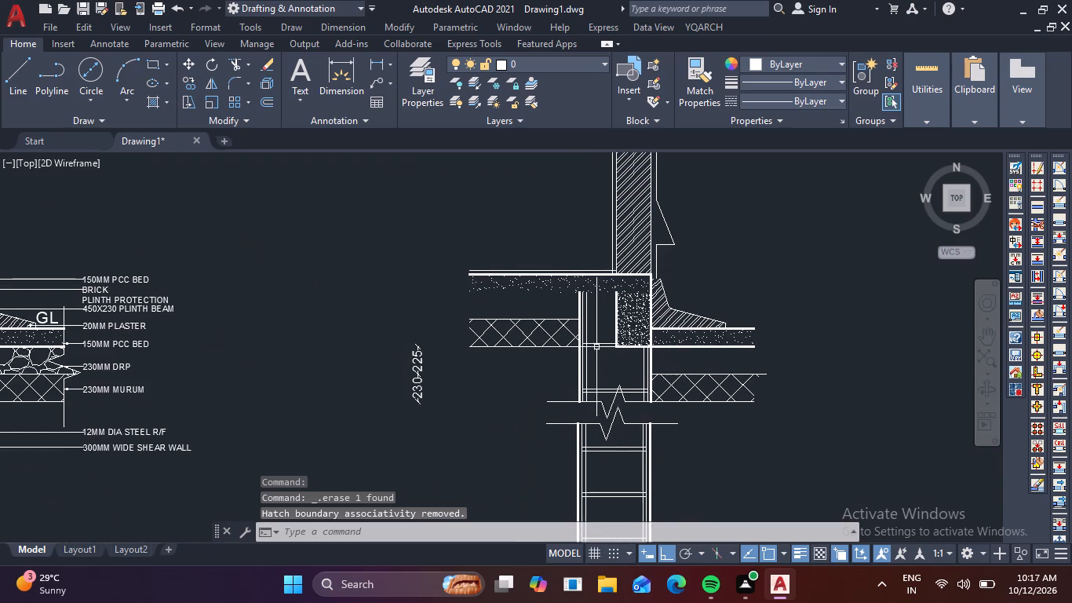
scroll(600, 336, up, 2)
click(669, 318)
click(808, 355)
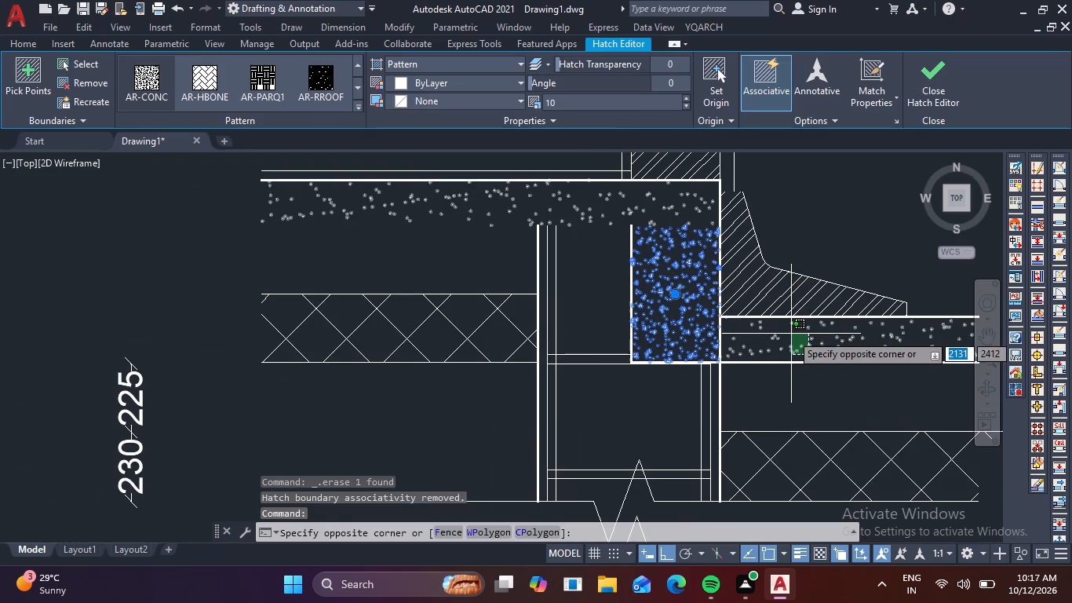
click(789, 331)
key(Delete)
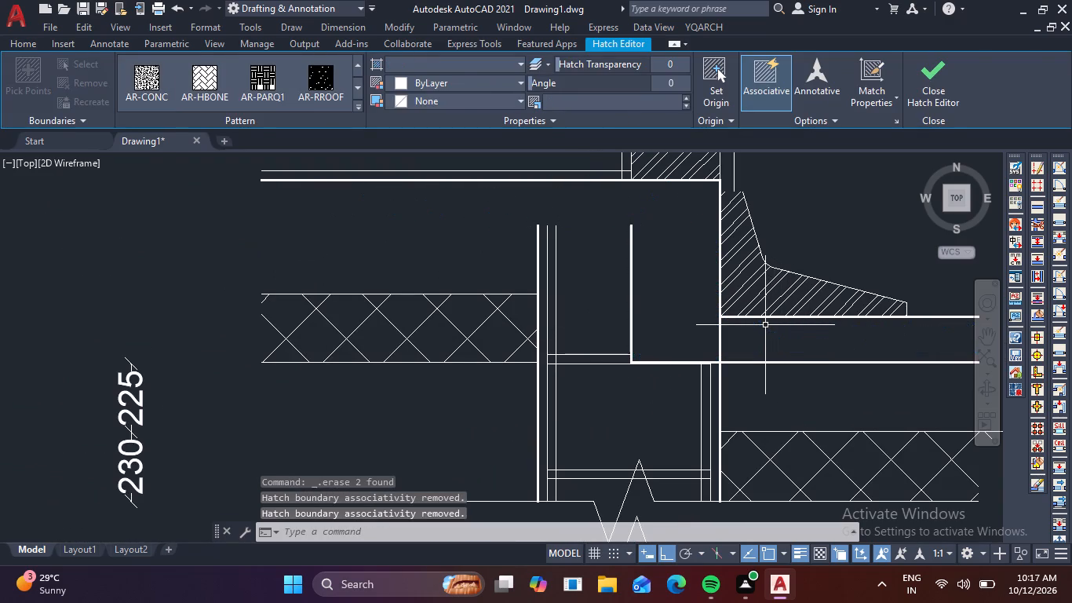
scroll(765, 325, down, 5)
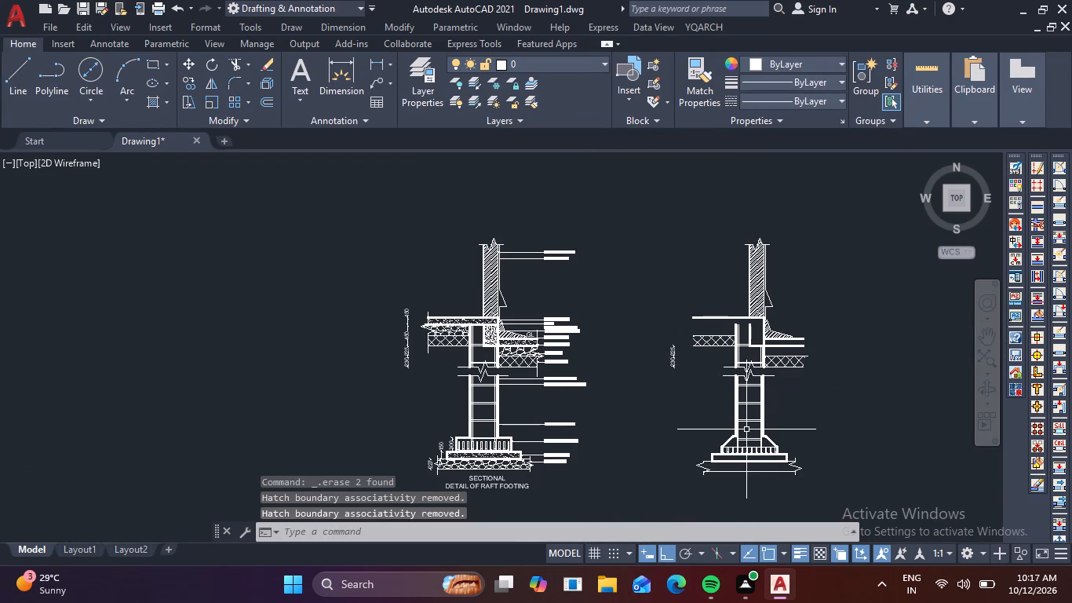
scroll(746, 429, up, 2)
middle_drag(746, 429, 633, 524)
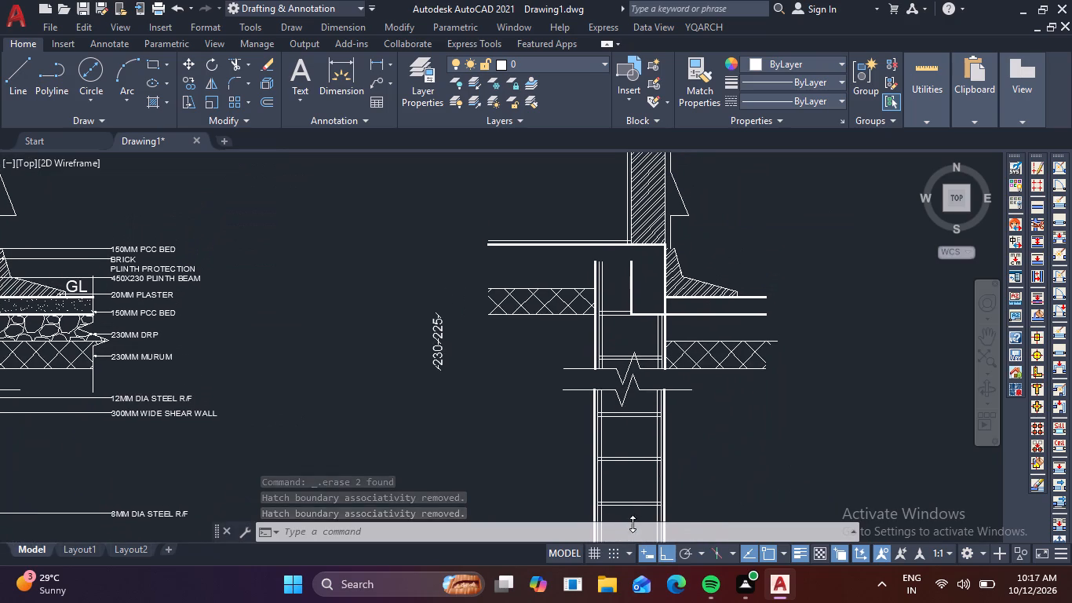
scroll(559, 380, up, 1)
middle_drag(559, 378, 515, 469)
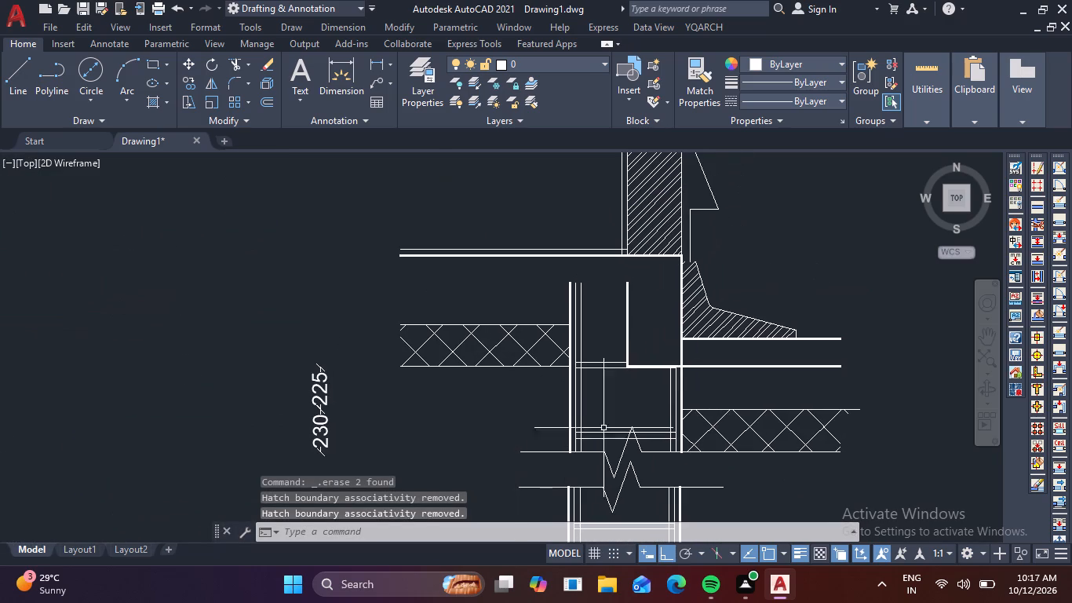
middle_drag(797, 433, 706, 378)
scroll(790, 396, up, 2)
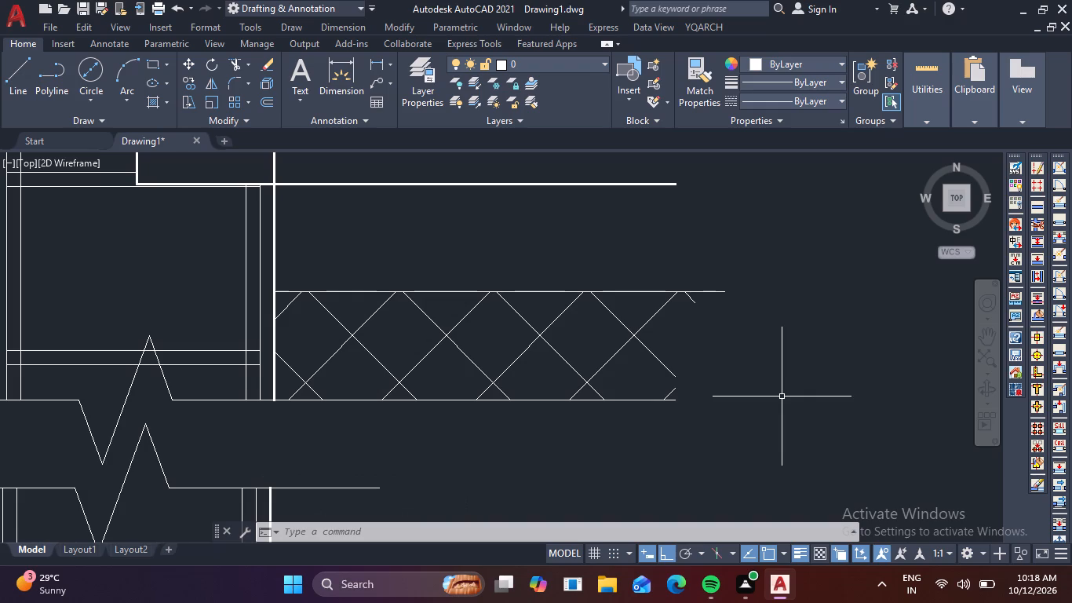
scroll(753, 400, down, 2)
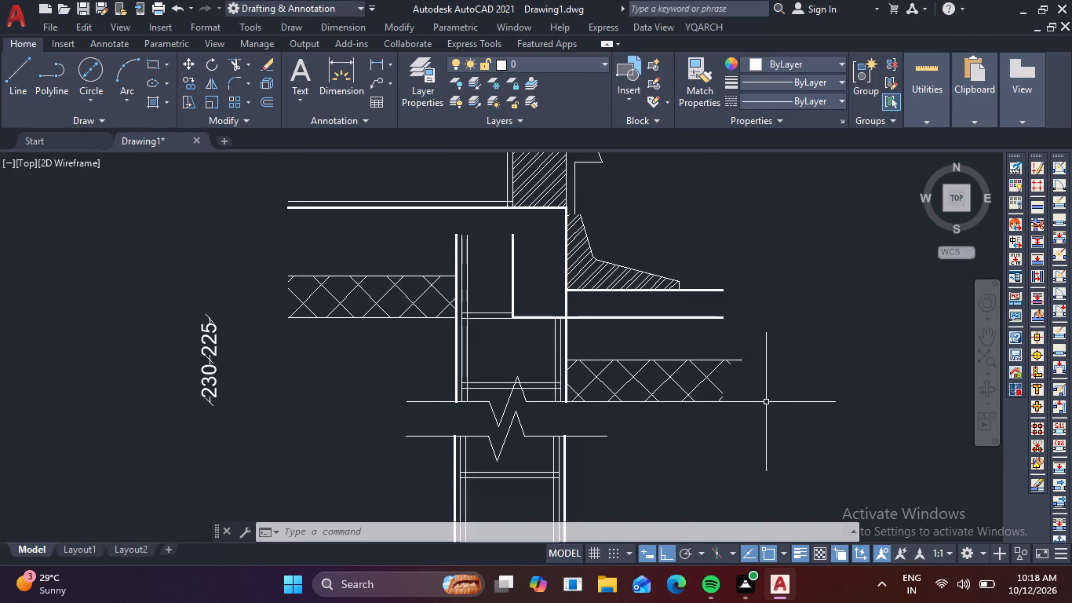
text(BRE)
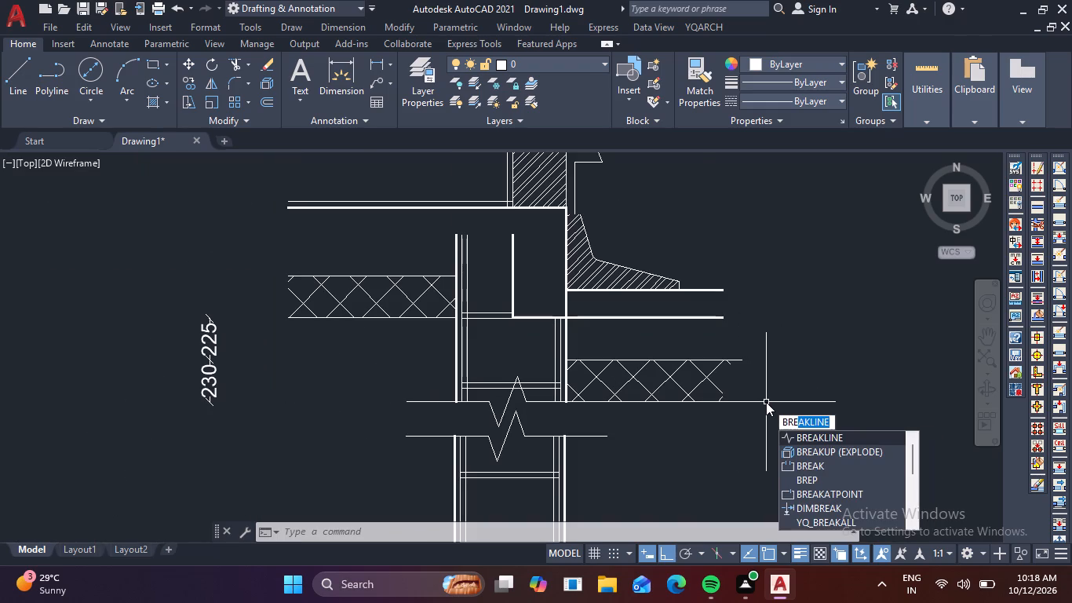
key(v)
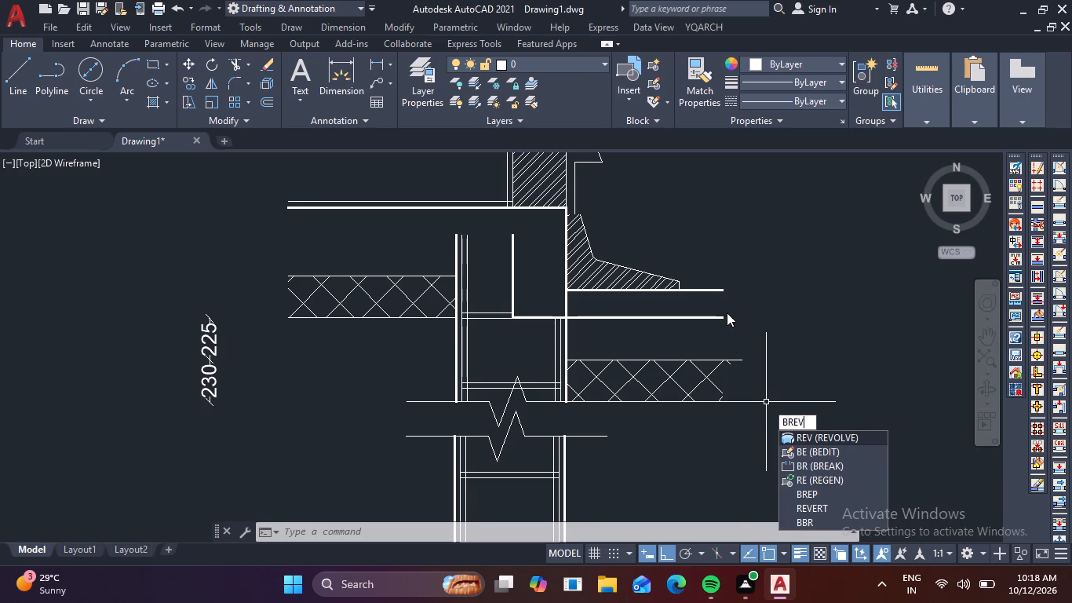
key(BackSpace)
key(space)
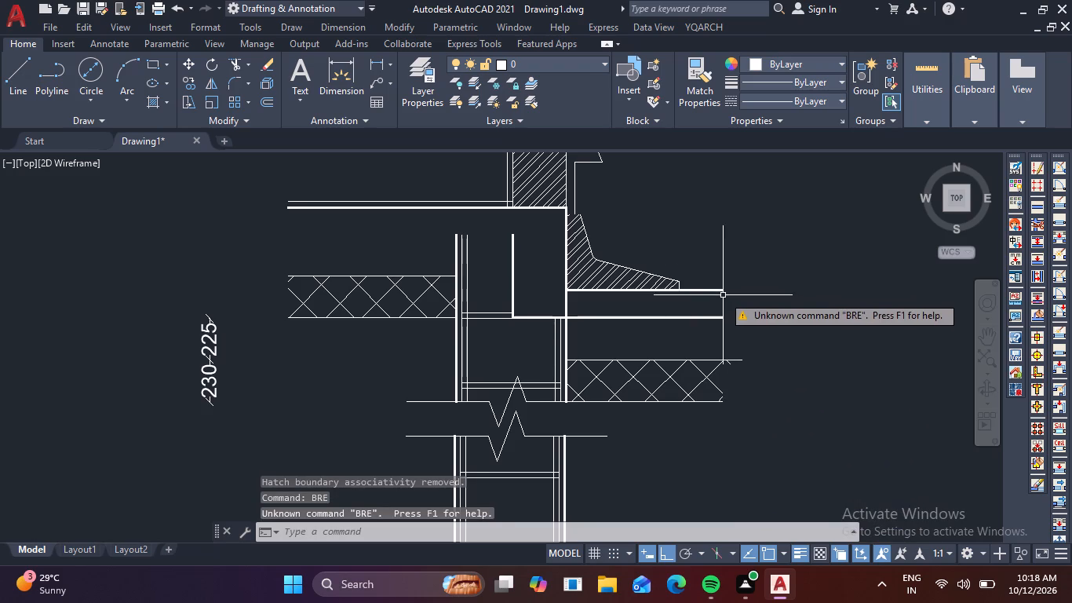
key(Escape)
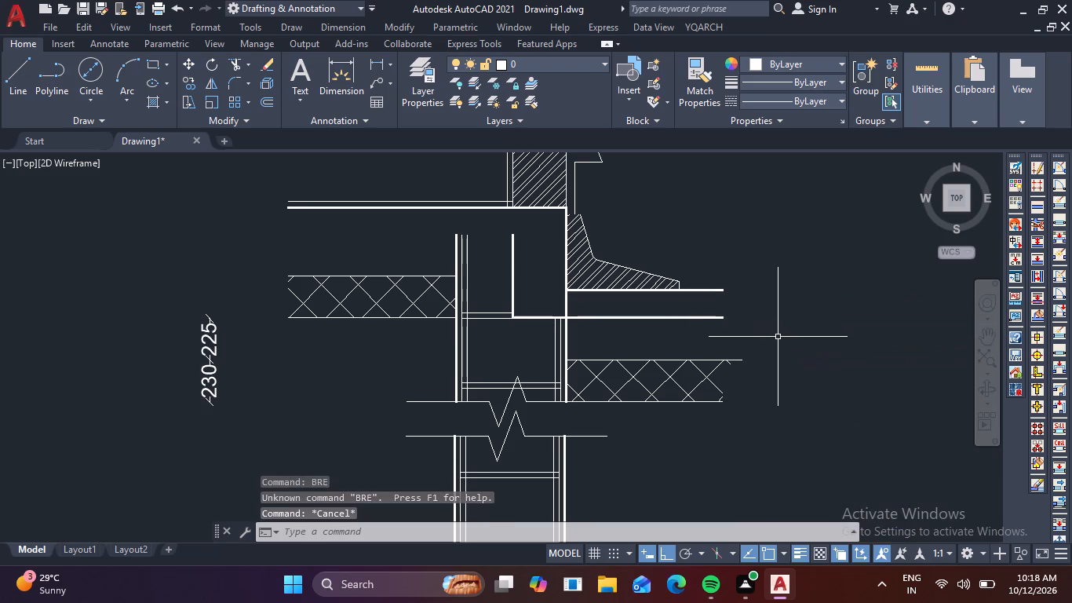
Draw a vertical breakline about 991 long across the outer ends of the second section's GL-side beds, with its symbol in the DRP layer.
key(b)
text(RE)
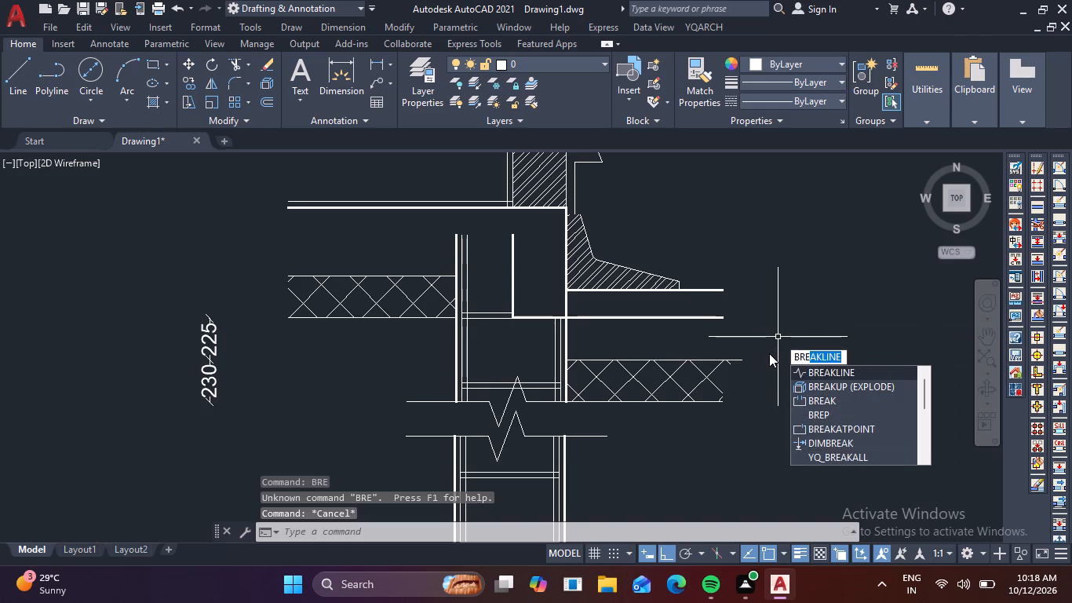
key(a)
key(space)
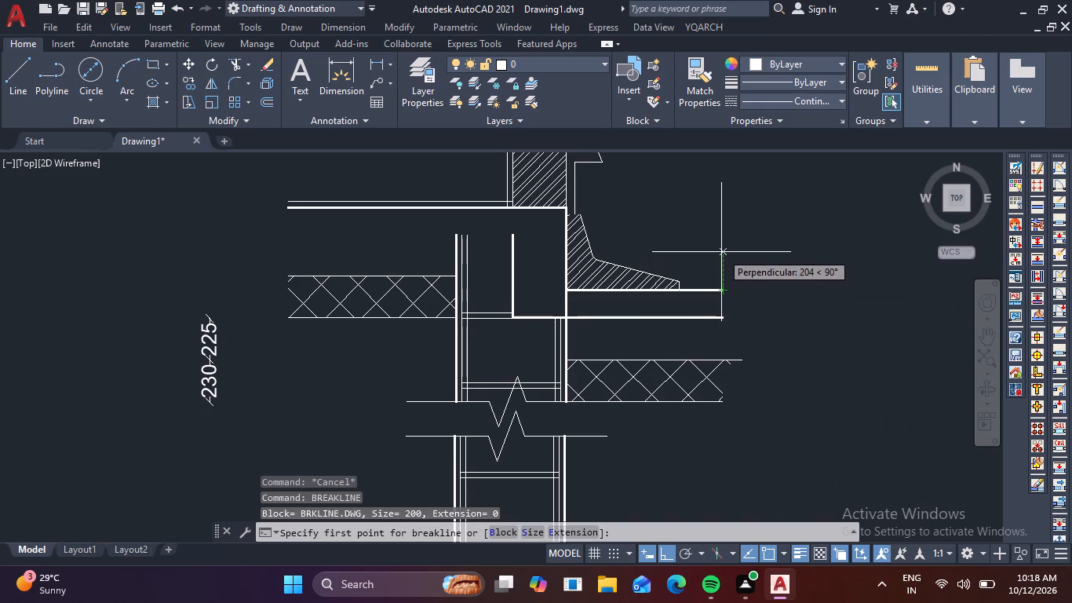
click(721, 252)
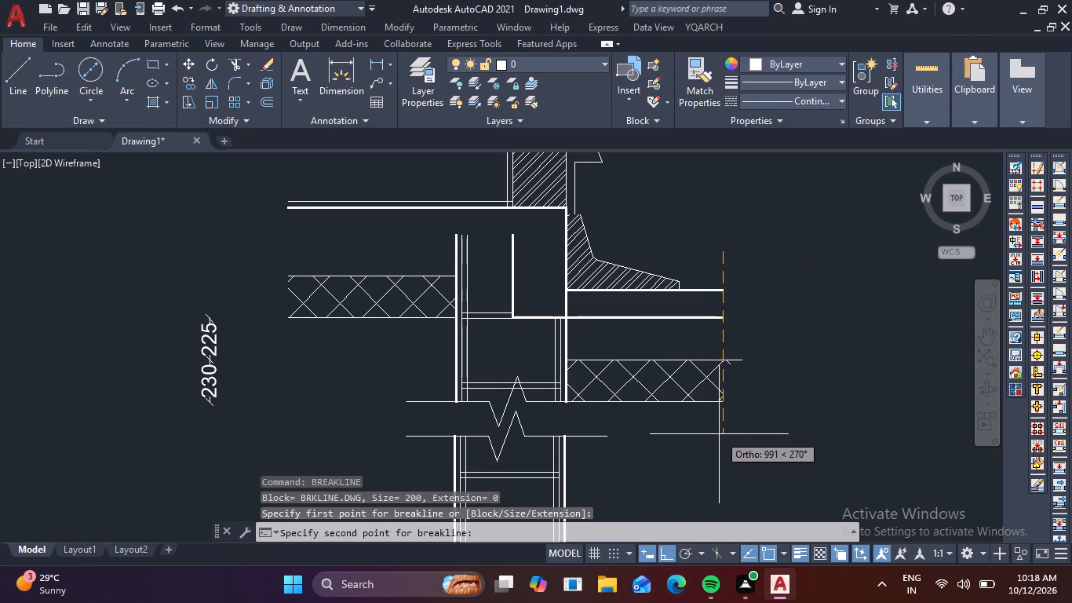
click(719, 434)
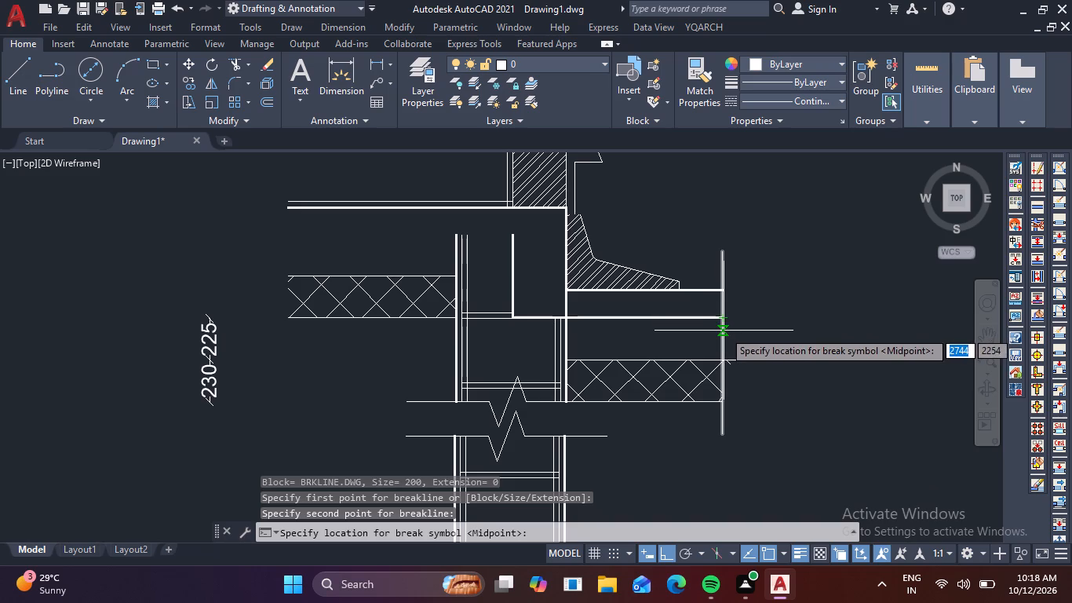
click(724, 331)
Draw a vertical breakline about 935 long across the outer ends of the second section's floor-side beds, with its symbol above the murum hatch.
scroll(775, 337, down, 2)
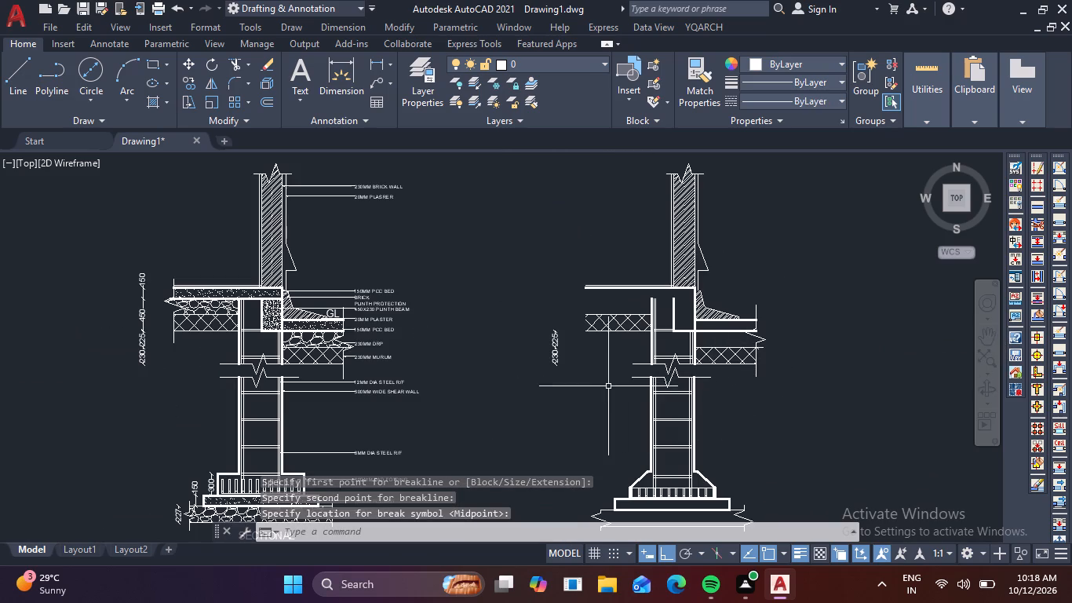
scroll(590, 375, up, 2)
middle_drag(590, 375, 618, 506)
key(space)
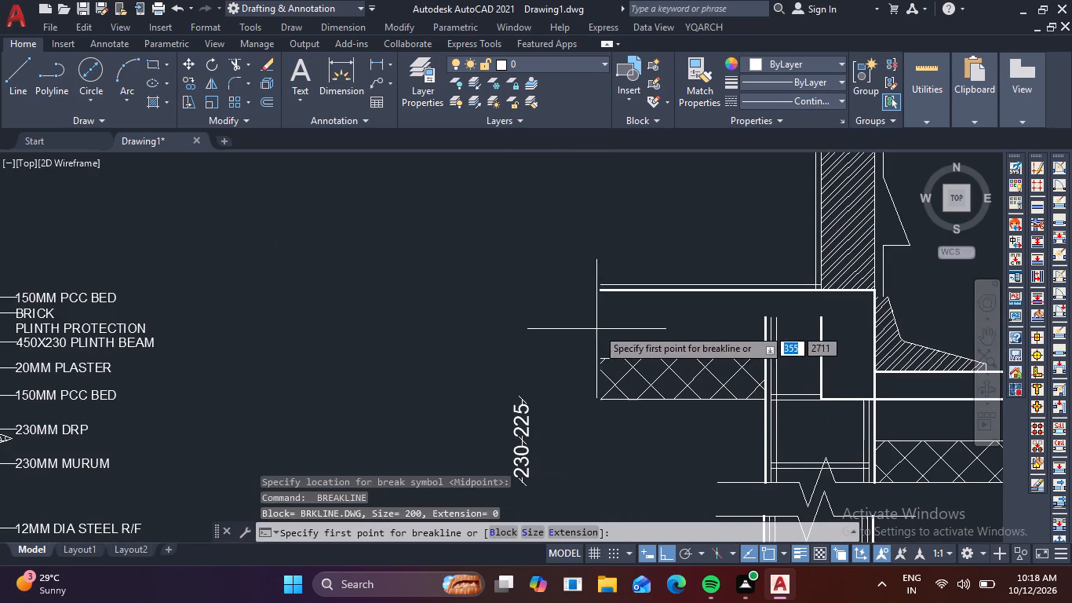
click(598, 259)
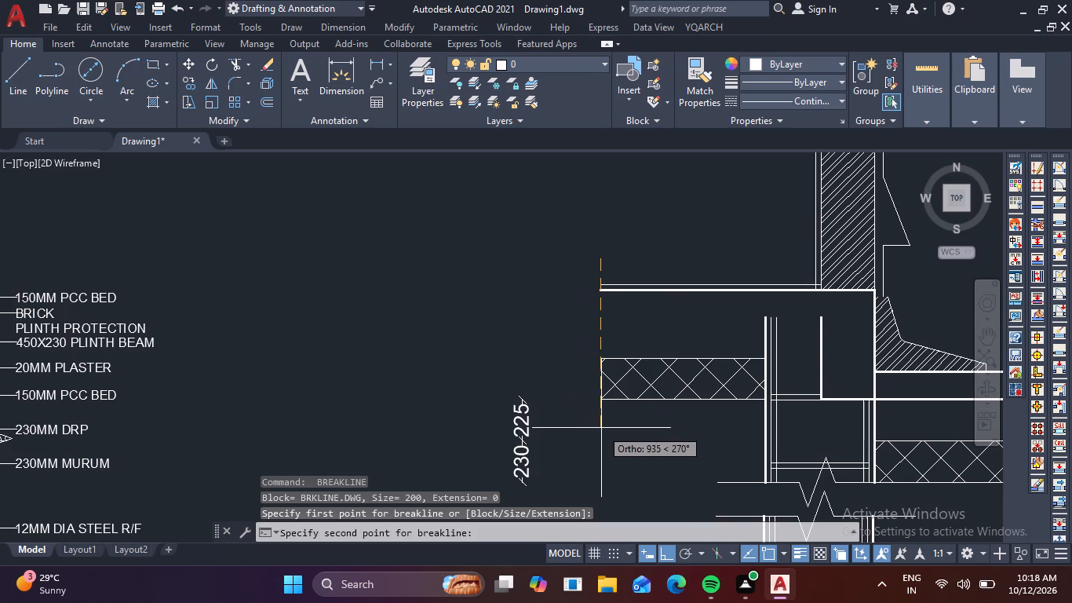
click(601, 428)
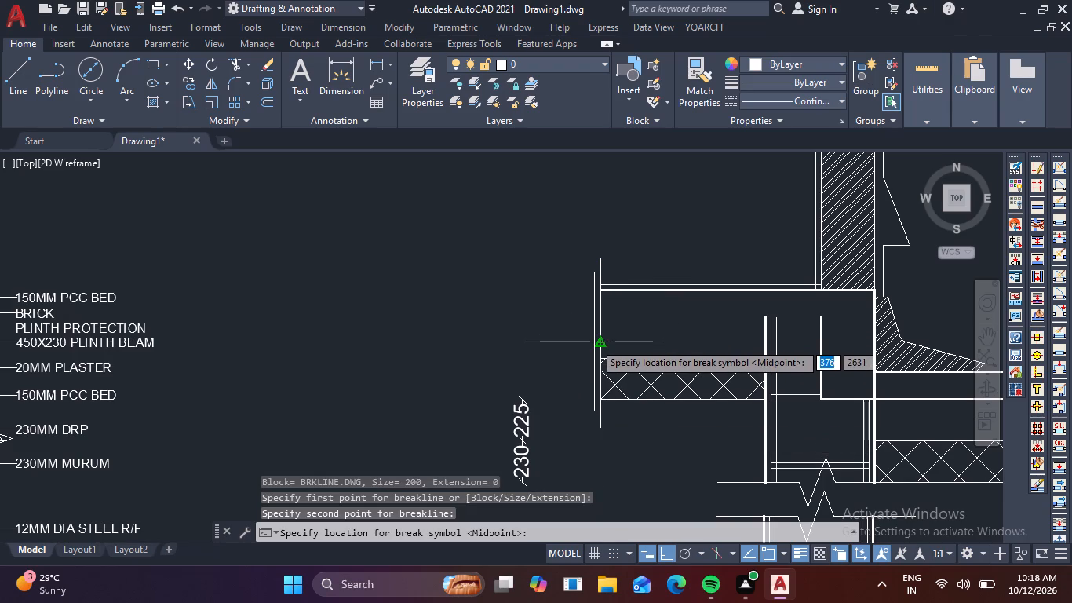
click(596, 322)
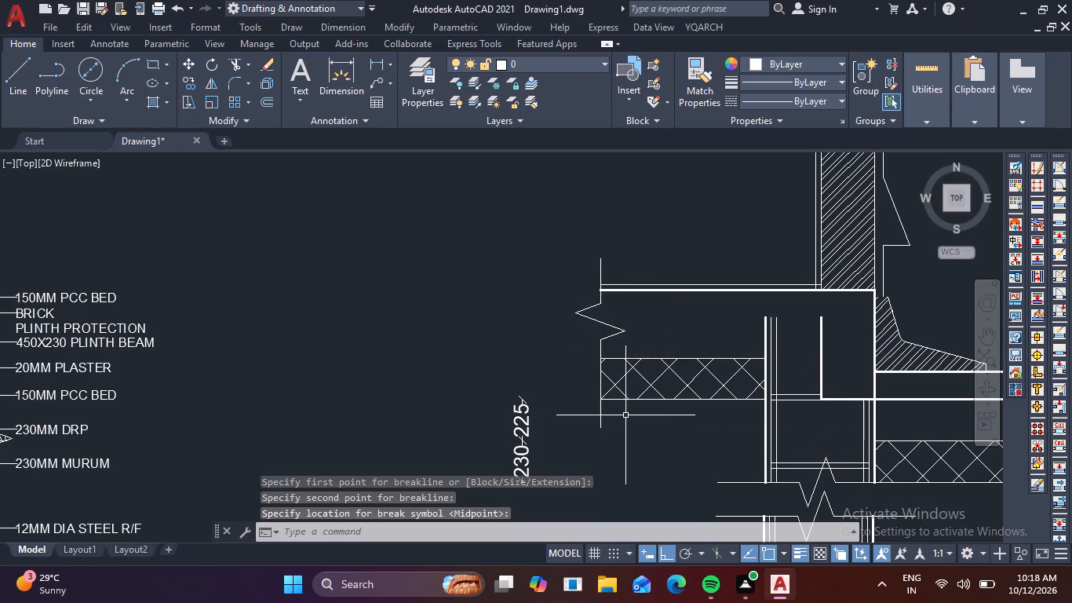
key(Escape)
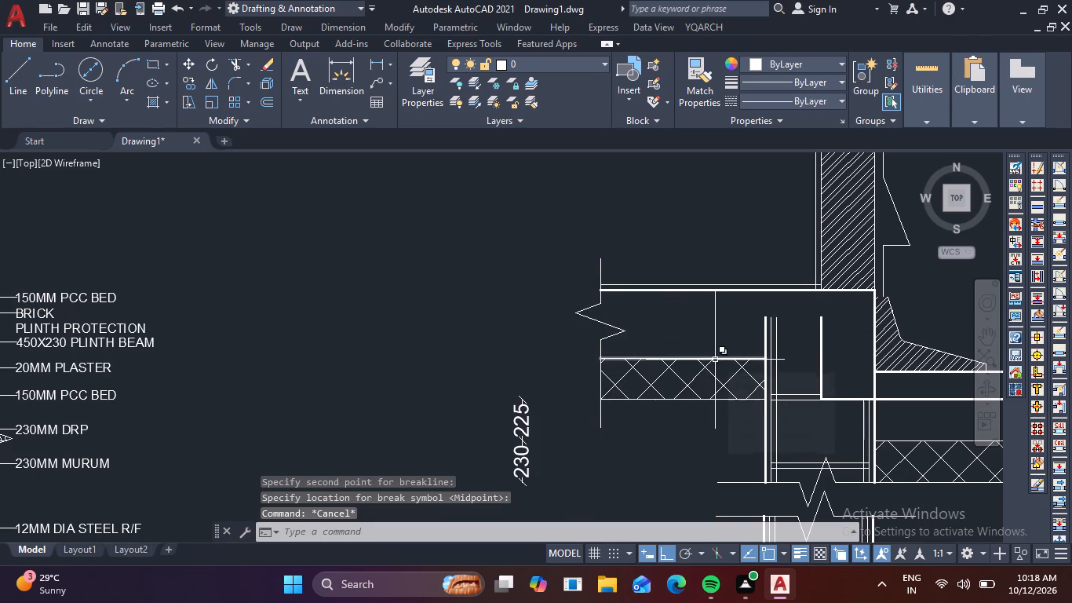
Offset the top line of the second section's floor-side murum layer upward by 225.
key(o)
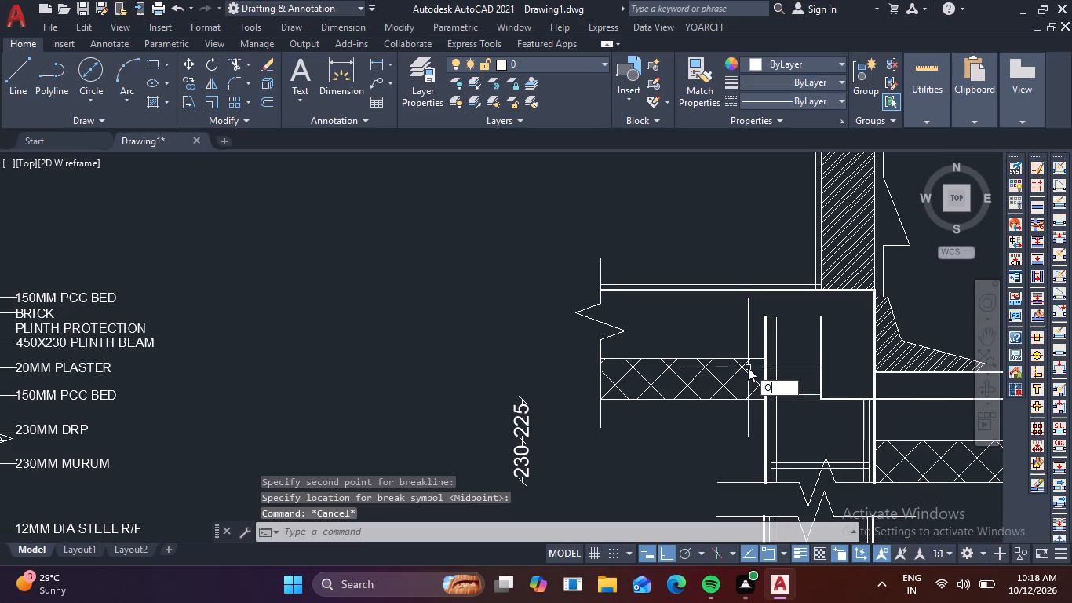
key(Return)
text(225)
key(Return)
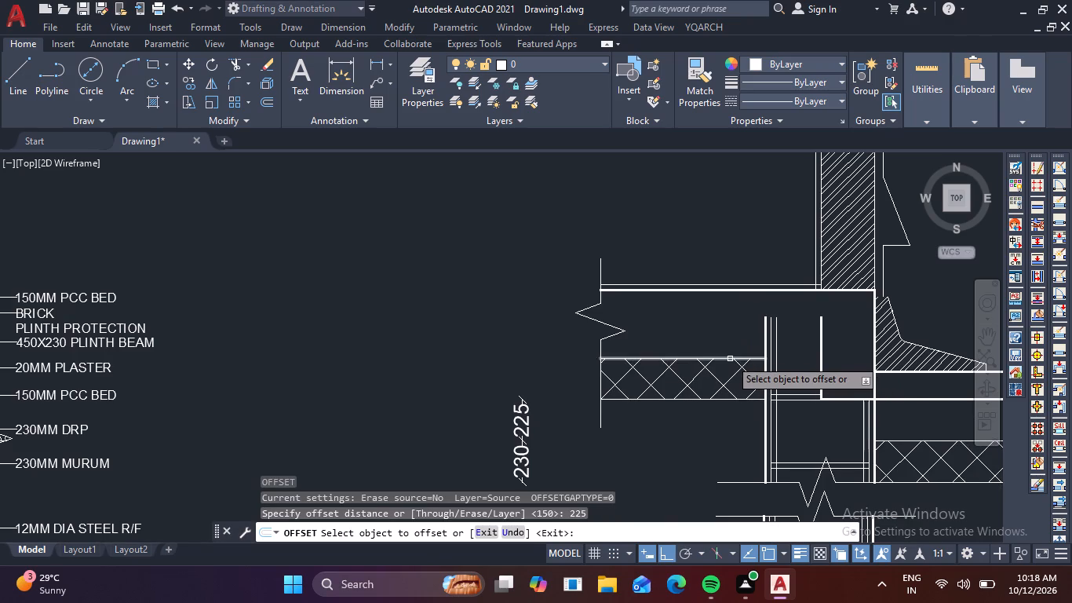
click(728, 361)
click(728, 358)
click(730, 345)
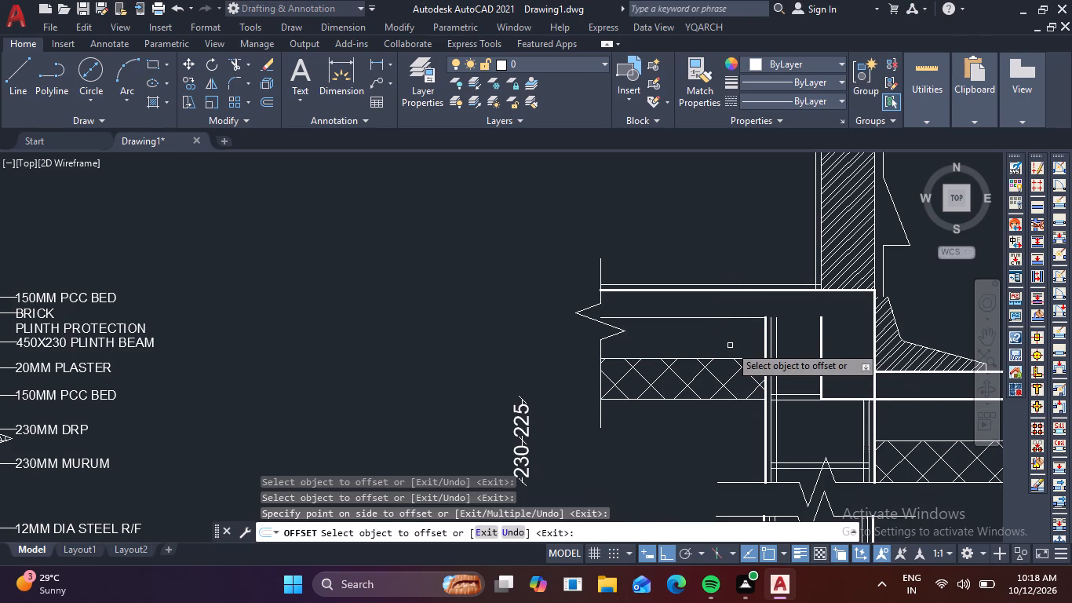
key(Escape)
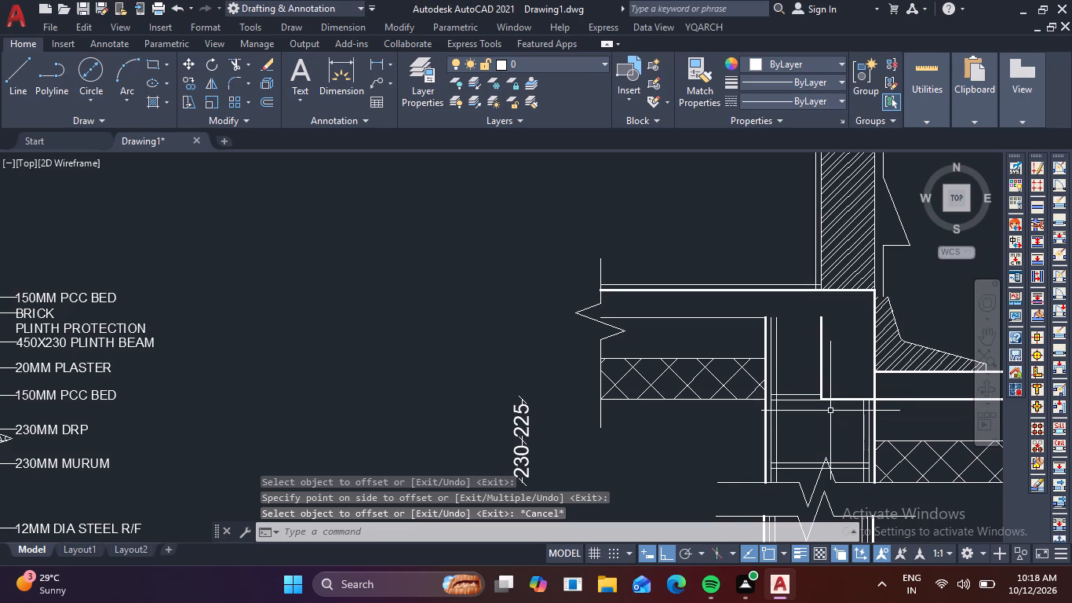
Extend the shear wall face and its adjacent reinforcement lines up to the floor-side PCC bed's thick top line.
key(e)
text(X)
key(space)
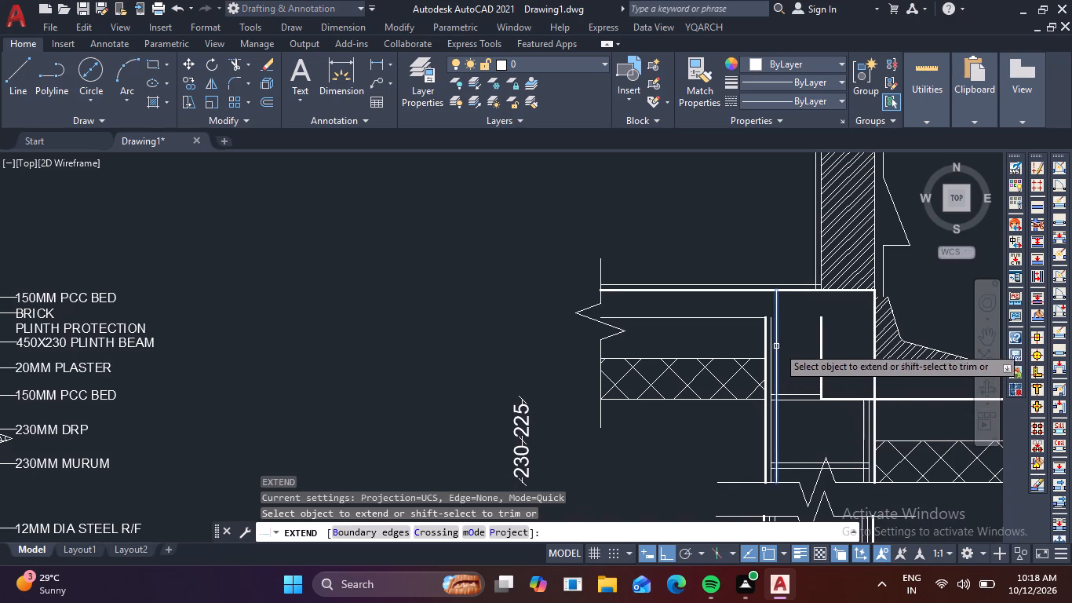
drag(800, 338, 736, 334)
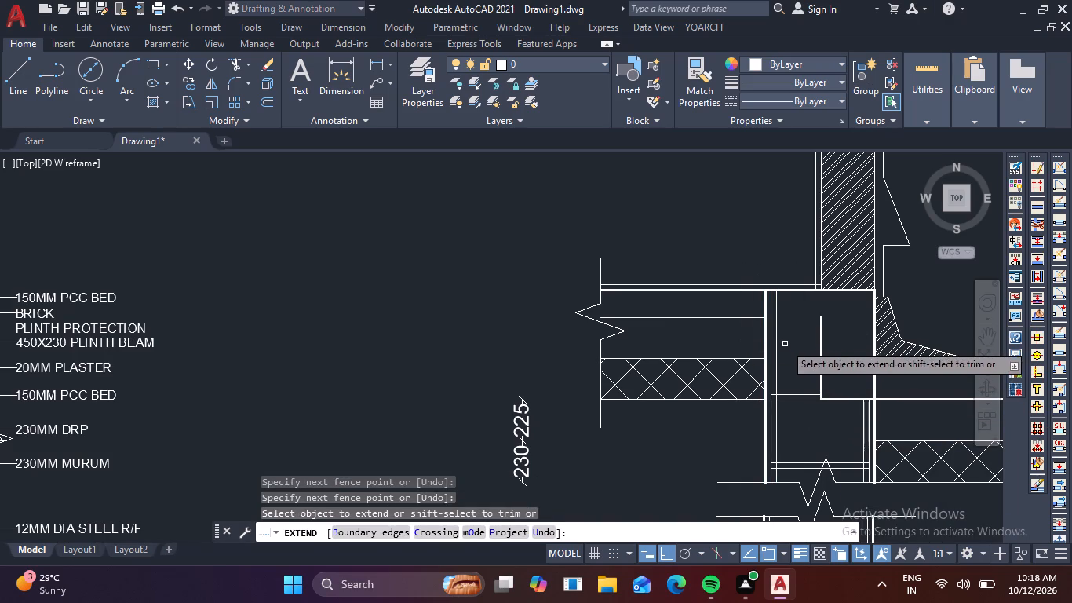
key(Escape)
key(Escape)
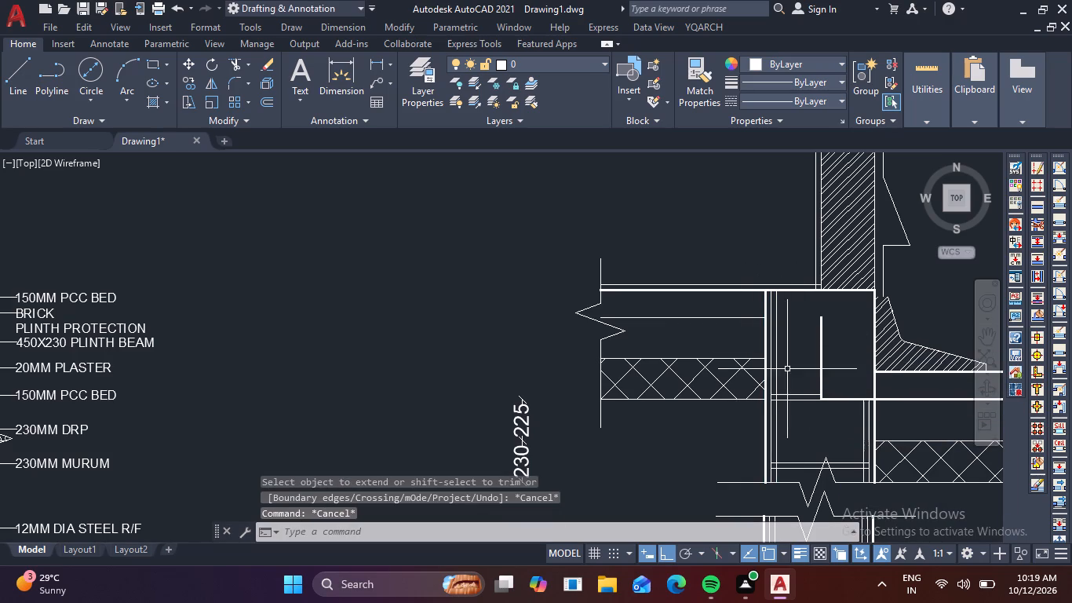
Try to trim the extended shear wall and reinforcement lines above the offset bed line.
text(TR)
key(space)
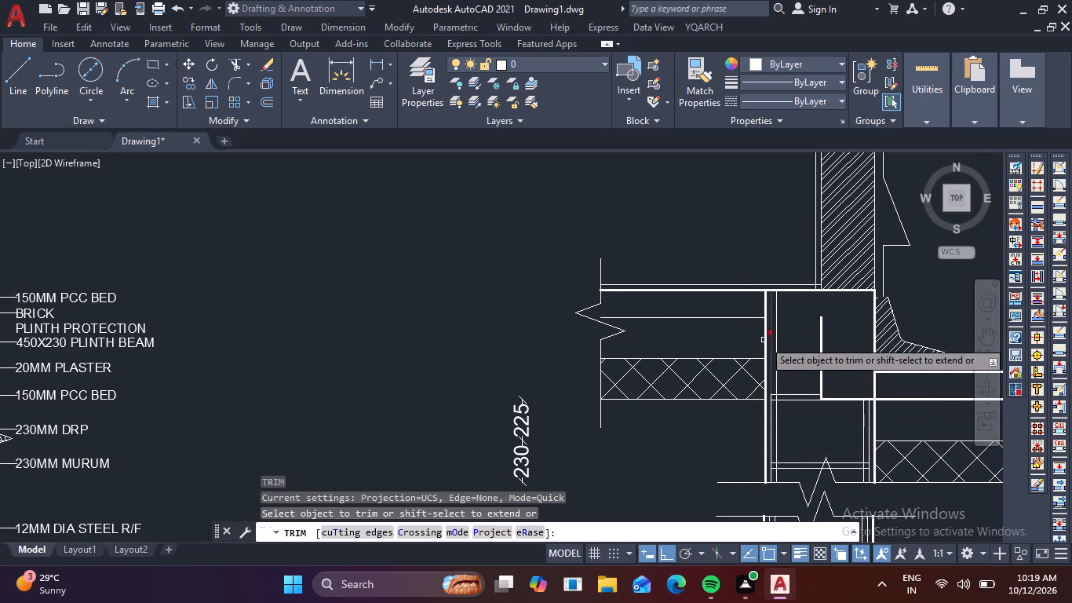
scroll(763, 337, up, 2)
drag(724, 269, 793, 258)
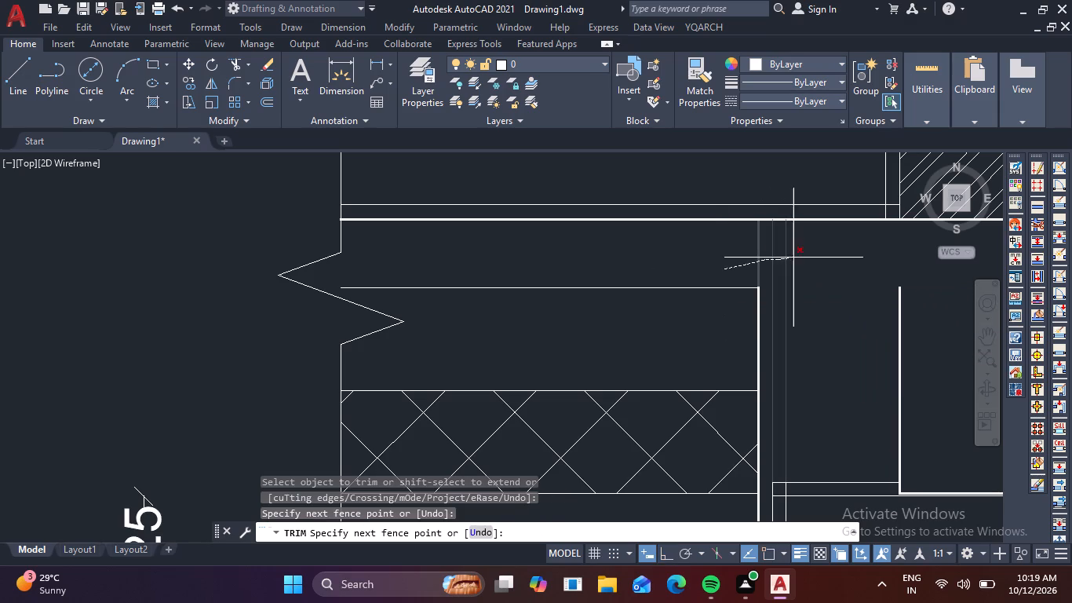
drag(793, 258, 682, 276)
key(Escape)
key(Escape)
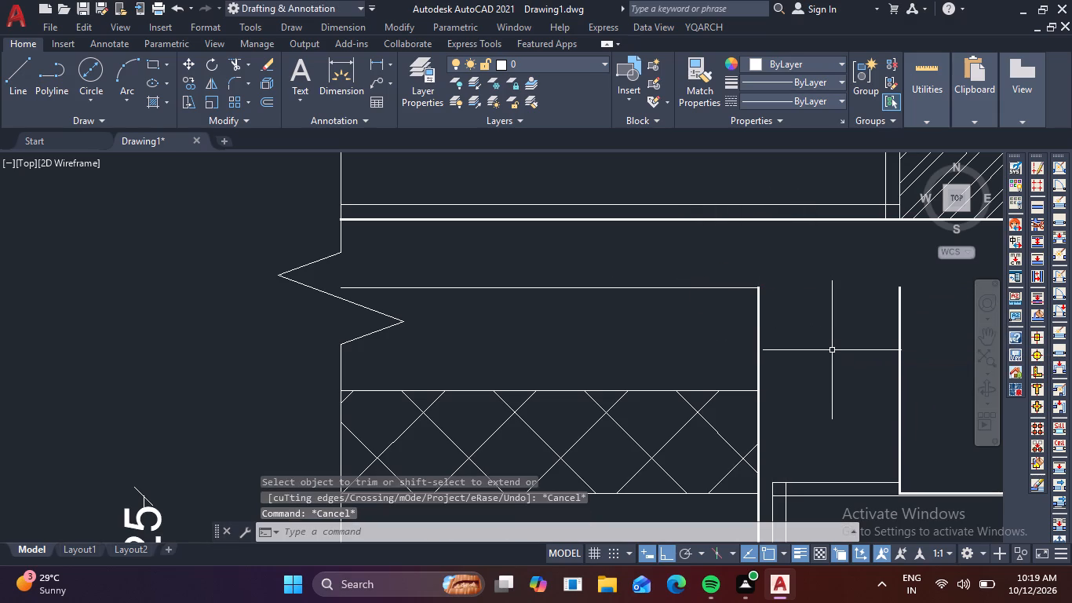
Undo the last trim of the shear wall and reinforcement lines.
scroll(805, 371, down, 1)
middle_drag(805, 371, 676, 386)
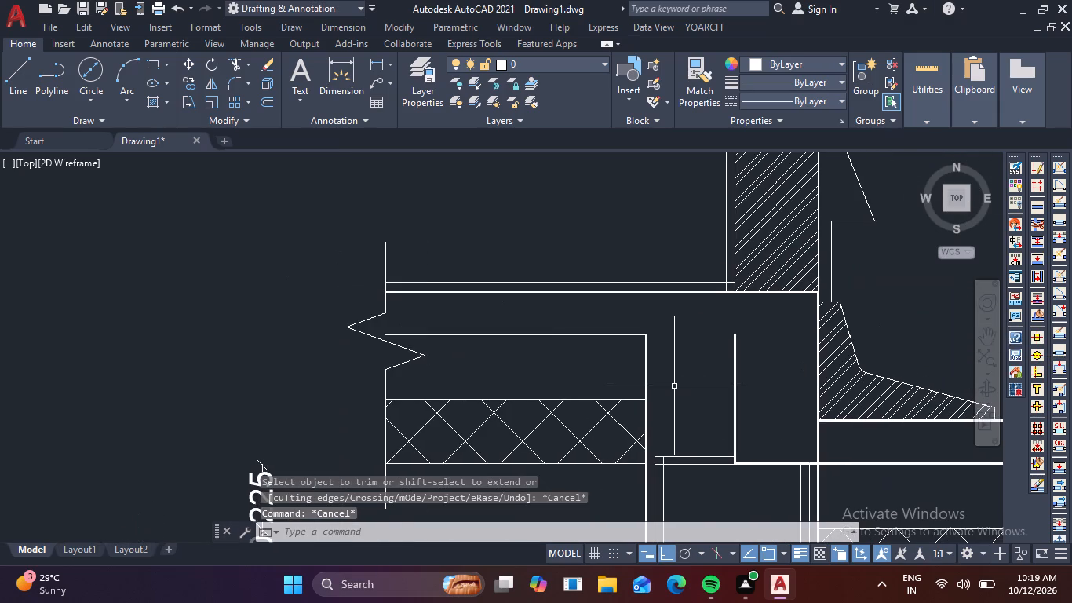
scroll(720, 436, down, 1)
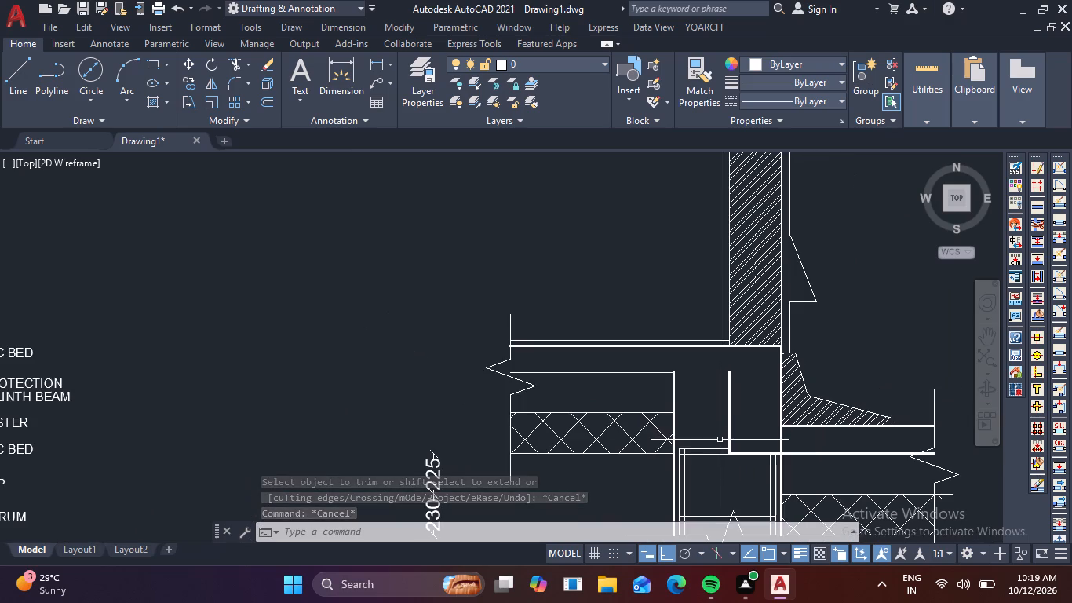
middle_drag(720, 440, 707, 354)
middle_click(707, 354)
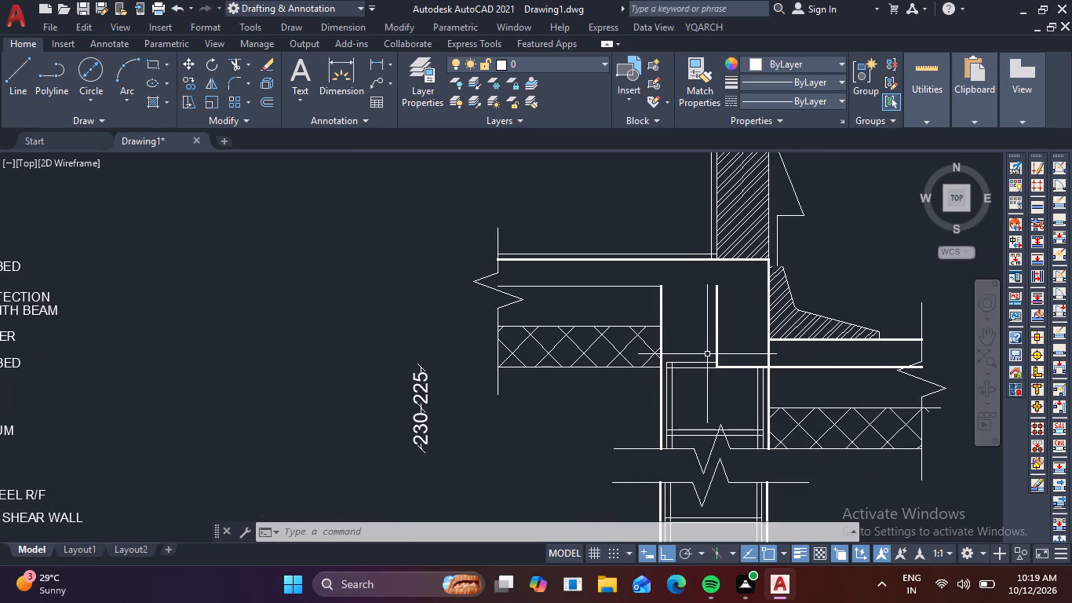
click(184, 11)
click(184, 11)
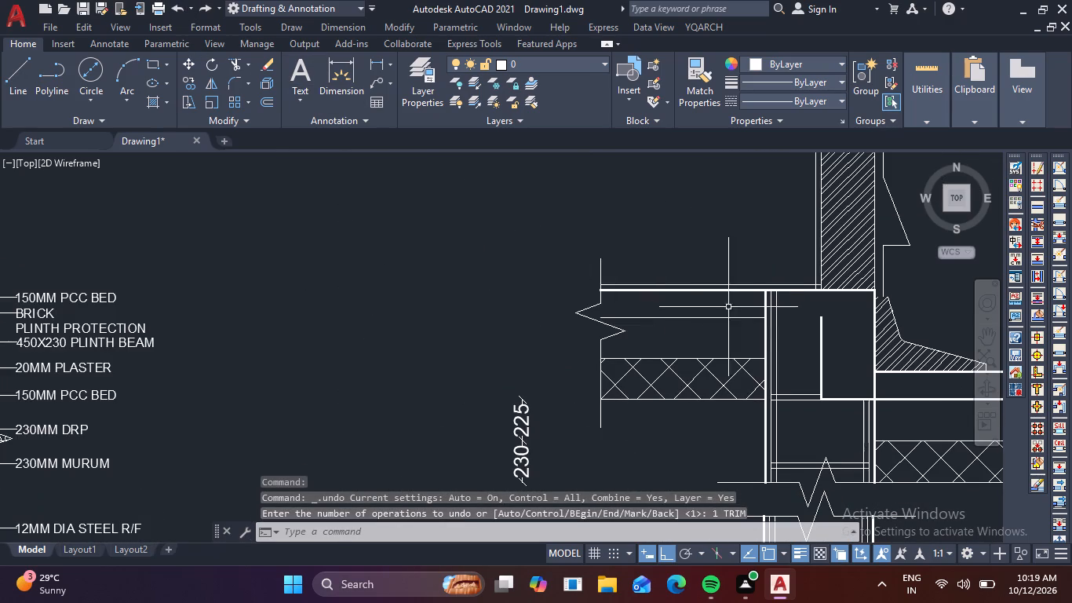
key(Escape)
Draw a horizontal line about 614 long from the offset bed line's inner end to the plinth beam's outer face.
scroll(789, 349, up, 2)
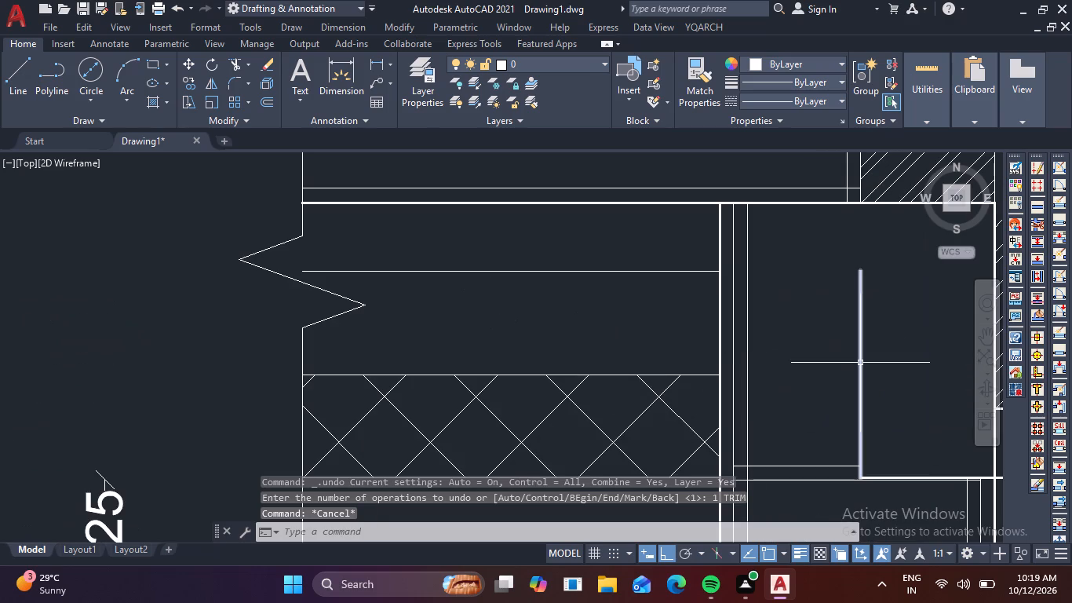
key(l)
key(space)
middle_drag(791, 344, 539, 412)
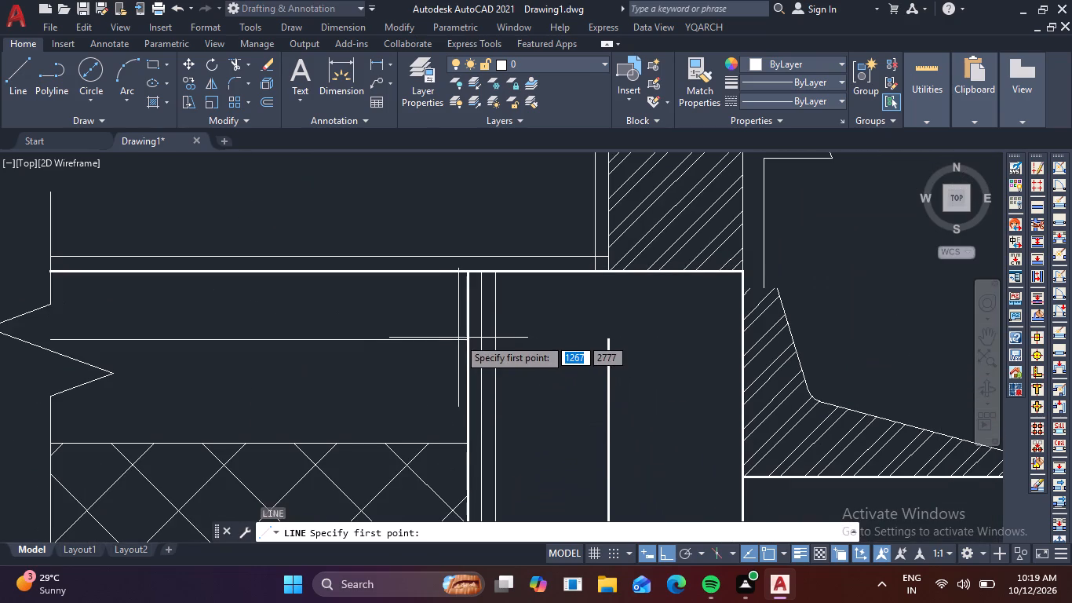
click(462, 340)
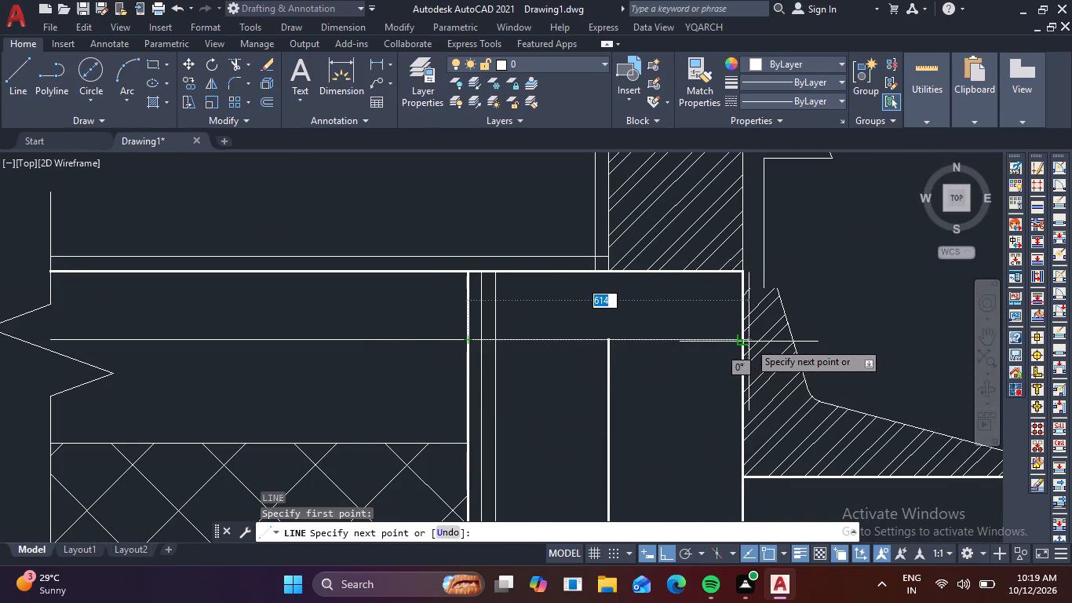
click(738, 338)
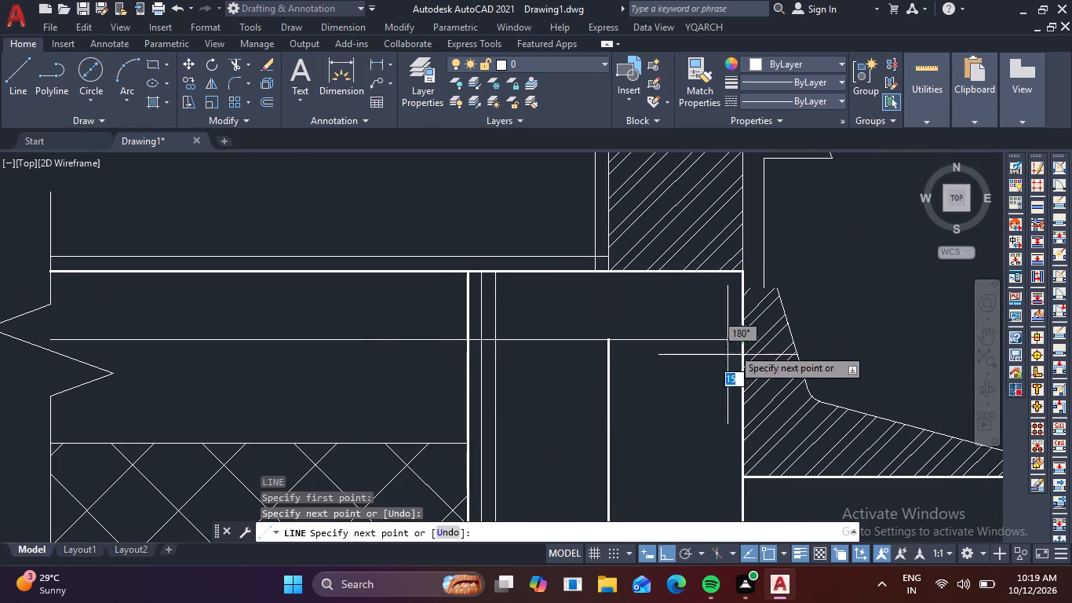
key(Escape)
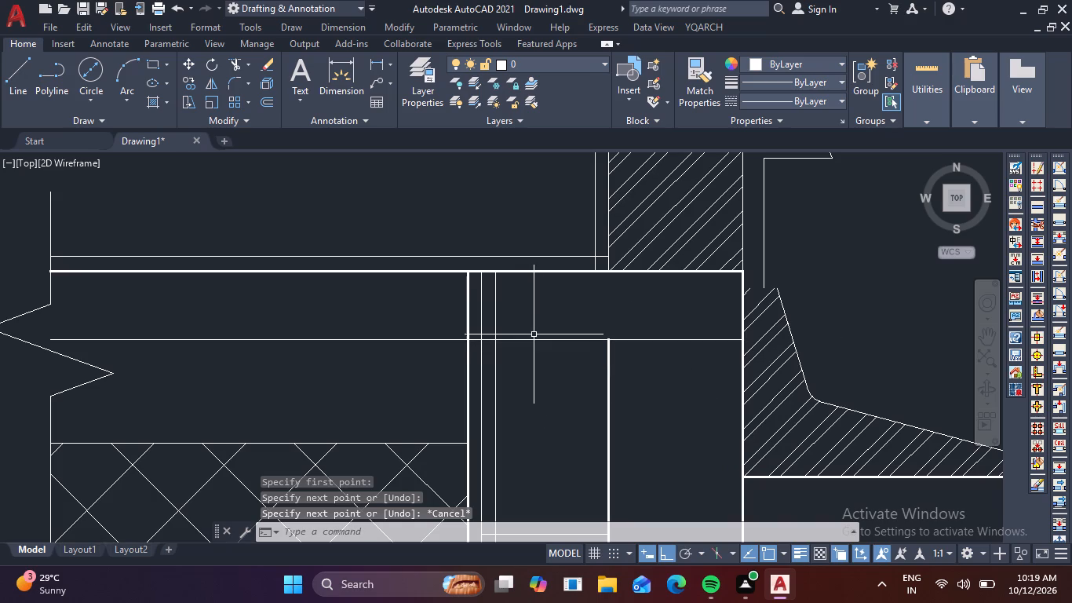
Trim the shear wall and reinforcement lines projecting above the new horizontal line under the floor PCC bed.
text(RE)
key(space)
drag(421, 293, 517, 305)
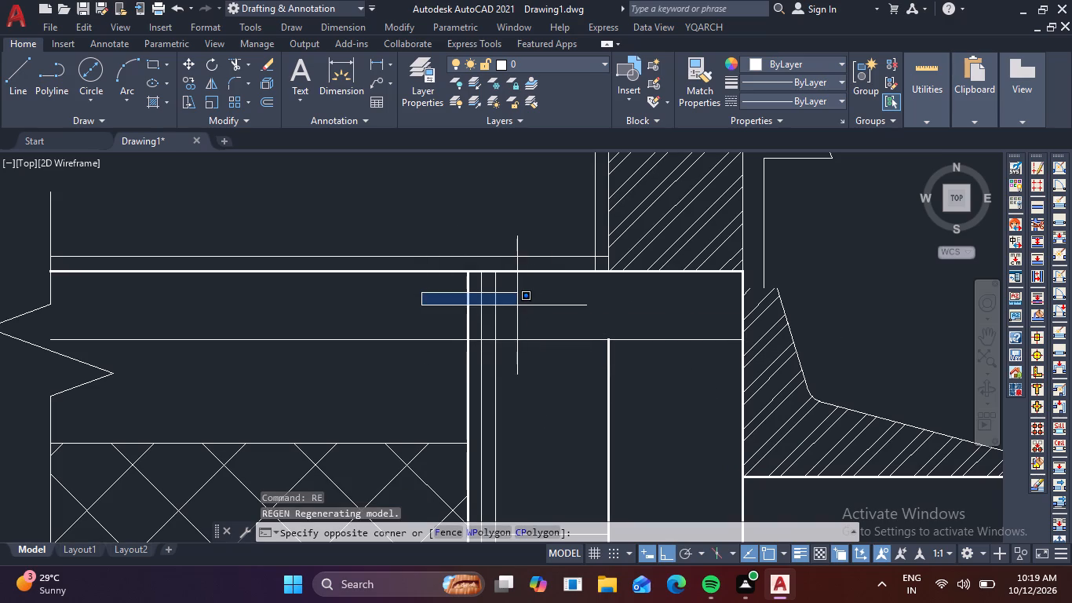
click(543, 315)
key(Escape)
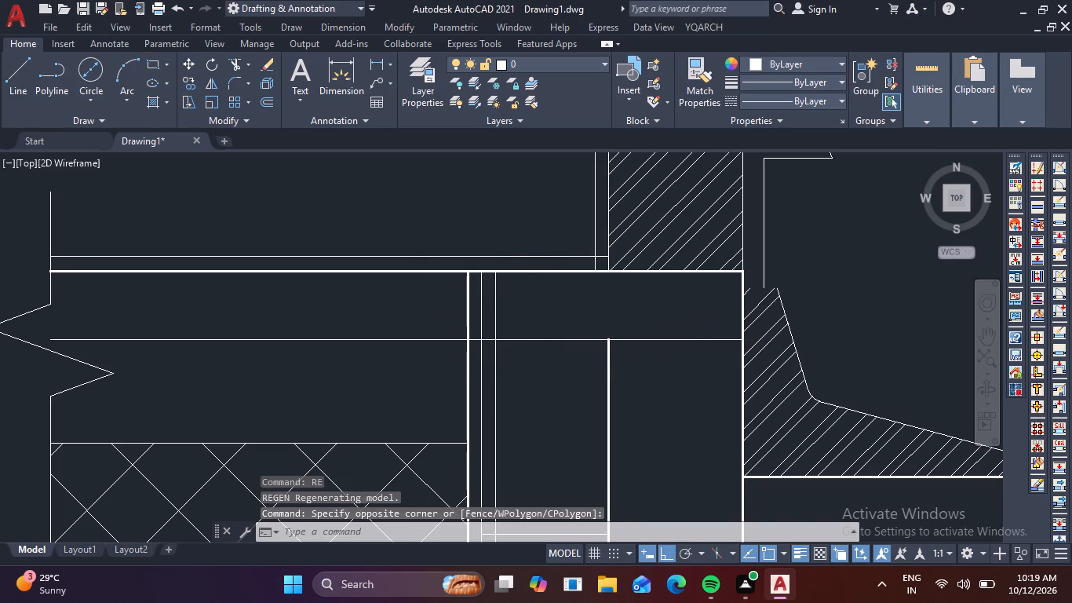
key(r)
key(Escape)
text(TR)
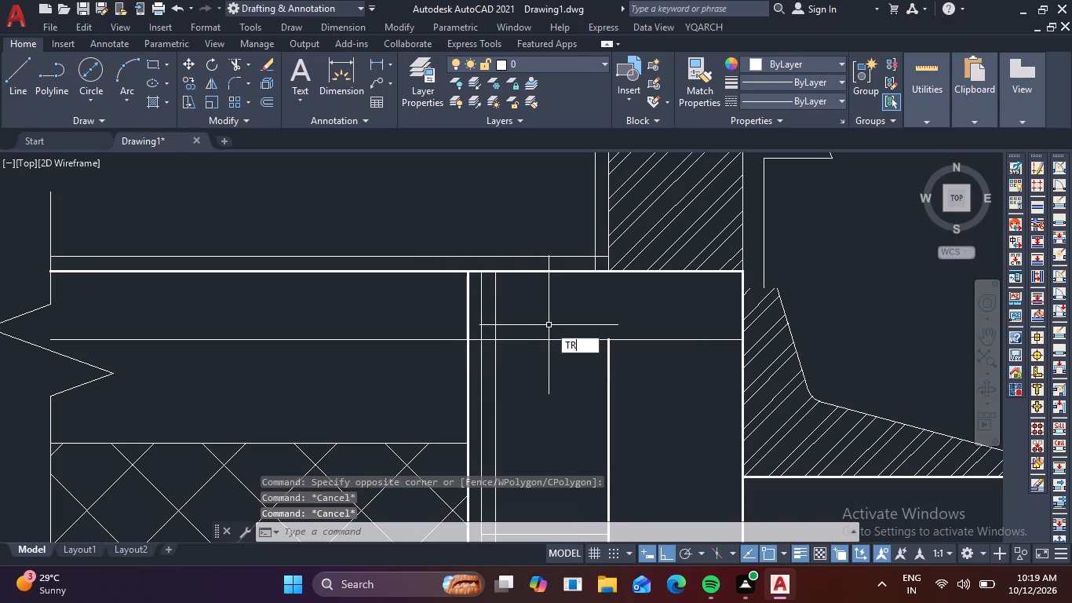
key(space)
drag(430, 311, 561, 306)
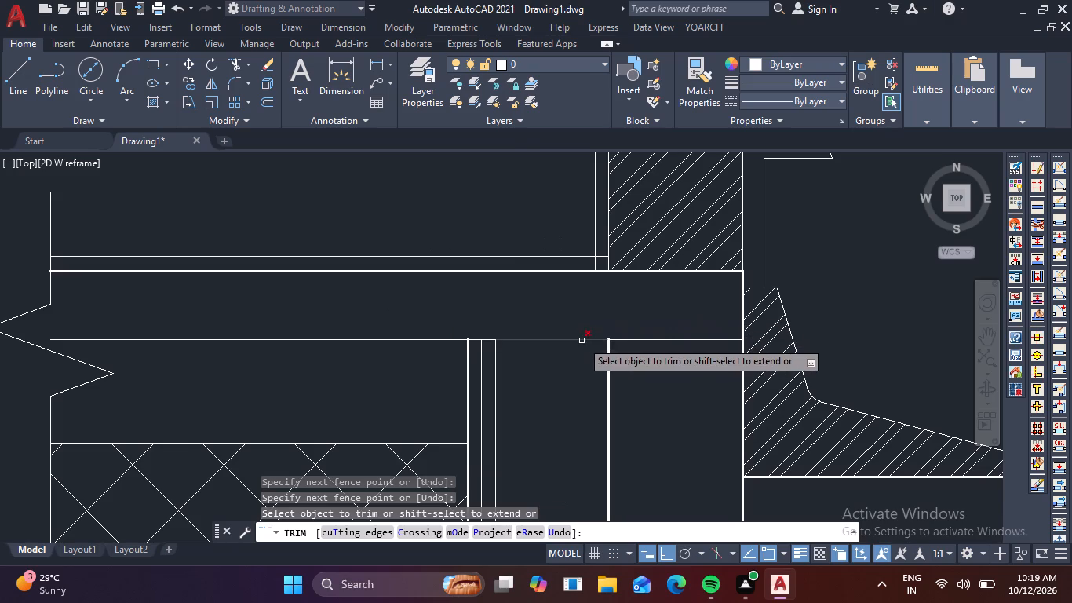
key(Escape)
Extend the floor PCC bed's bottom line outward to meet the zigzag of the floor-side breakline.
scroll(582, 342, down, 2)
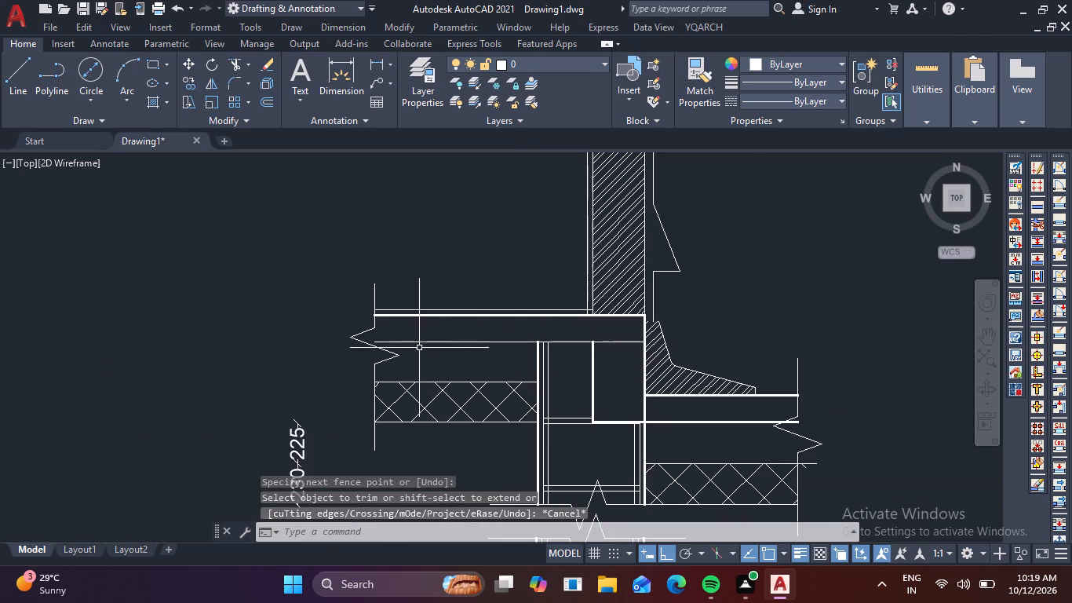
key(space)
scroll(386, 347, up, 3)
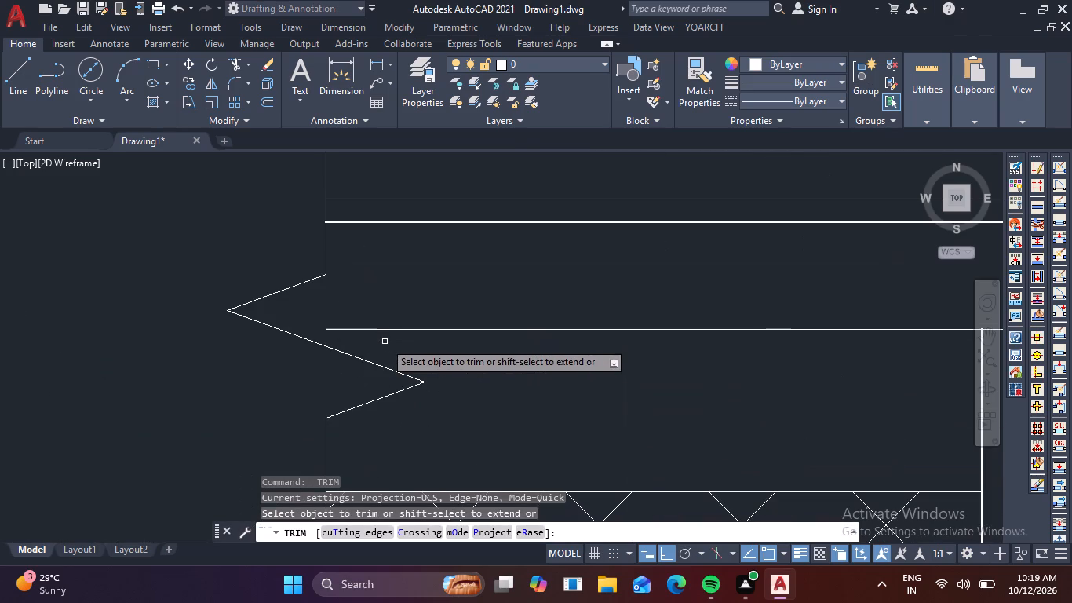
shift+click(385, 330)
key(Escape)
scroll(507, 391, down, 1)
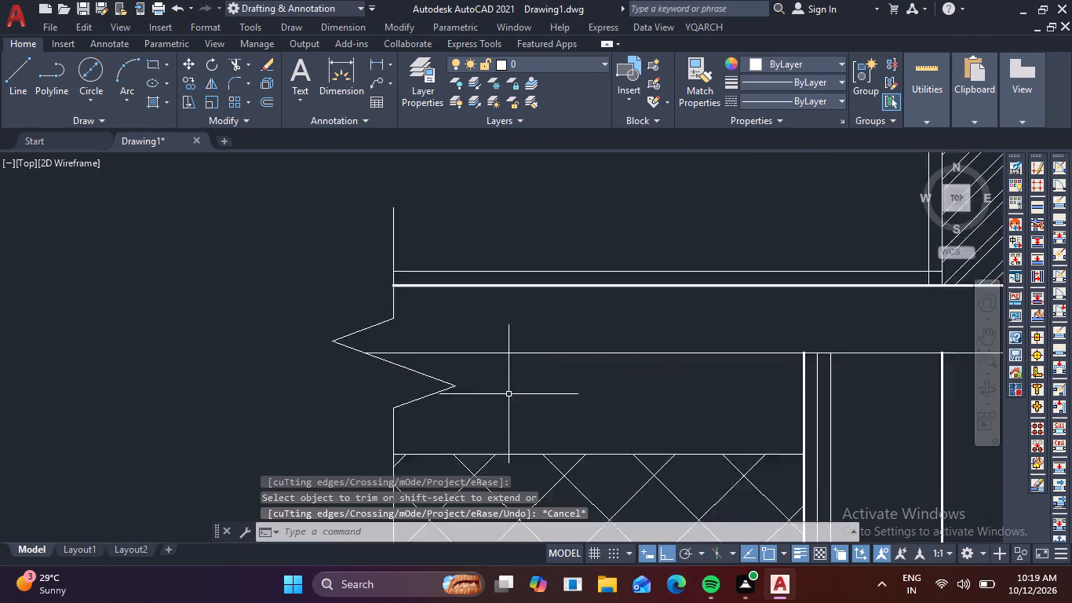
Hatch the second section's hard strata bed and both DRP layers with the GRAVEL pattern.
scroll(510, 396, down, 1)
scroll(673, 415, down, 2)
middle_drag(860, 378, 808, 273)
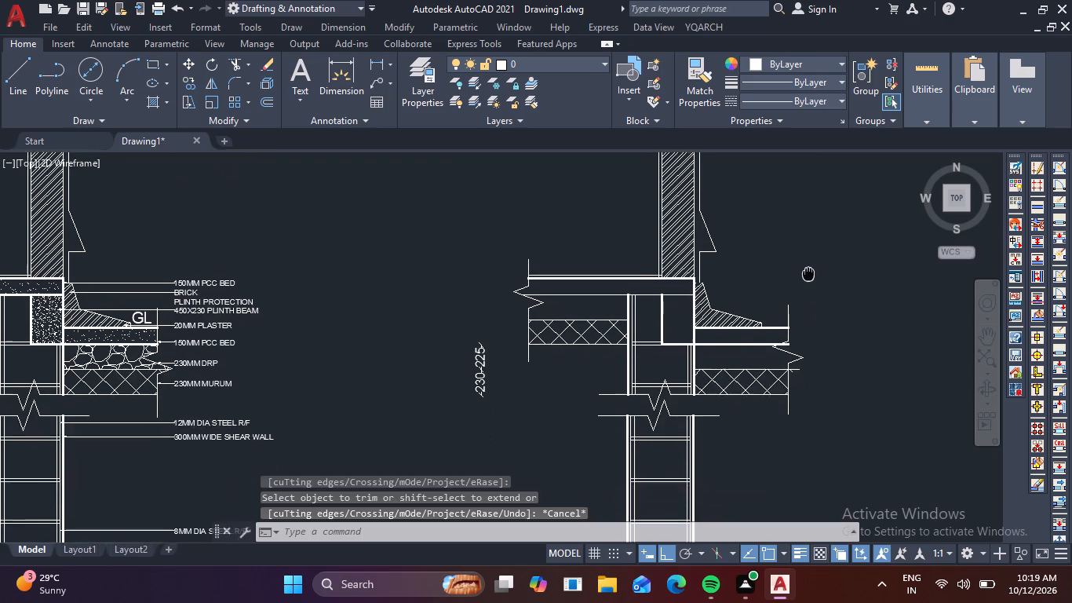
middle_drag(808, 273, 810, 269)
scroll(808, 309, down, 2)
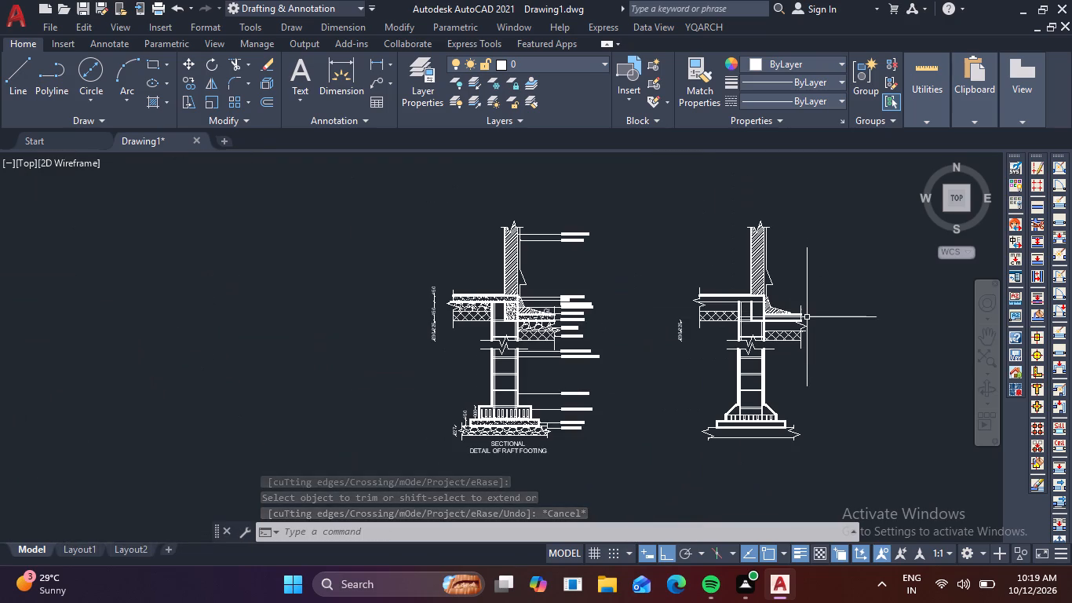
text(H)
key(space)
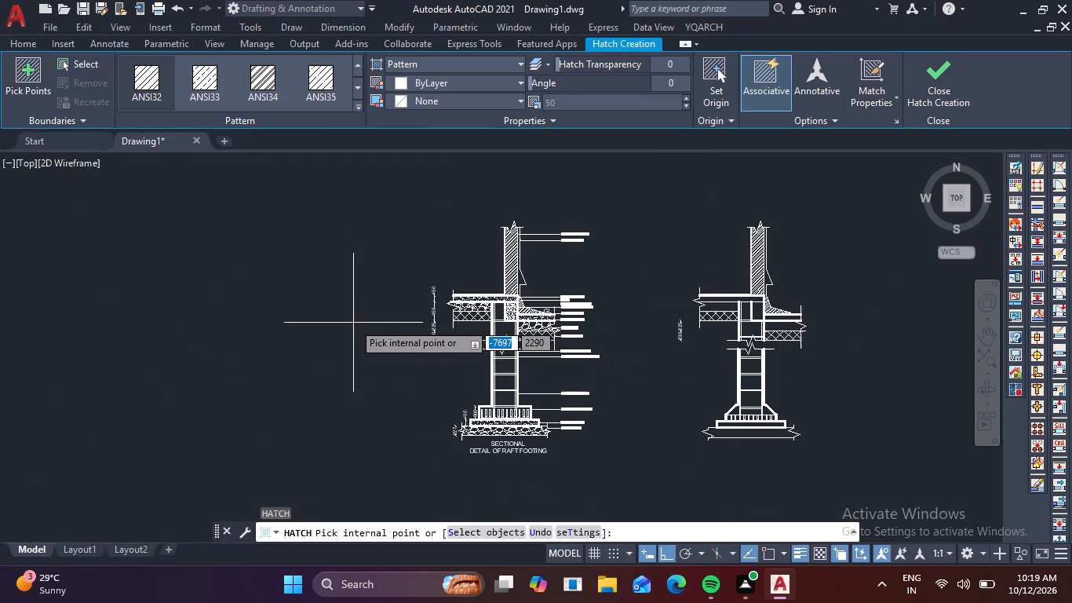
click(359, 108)
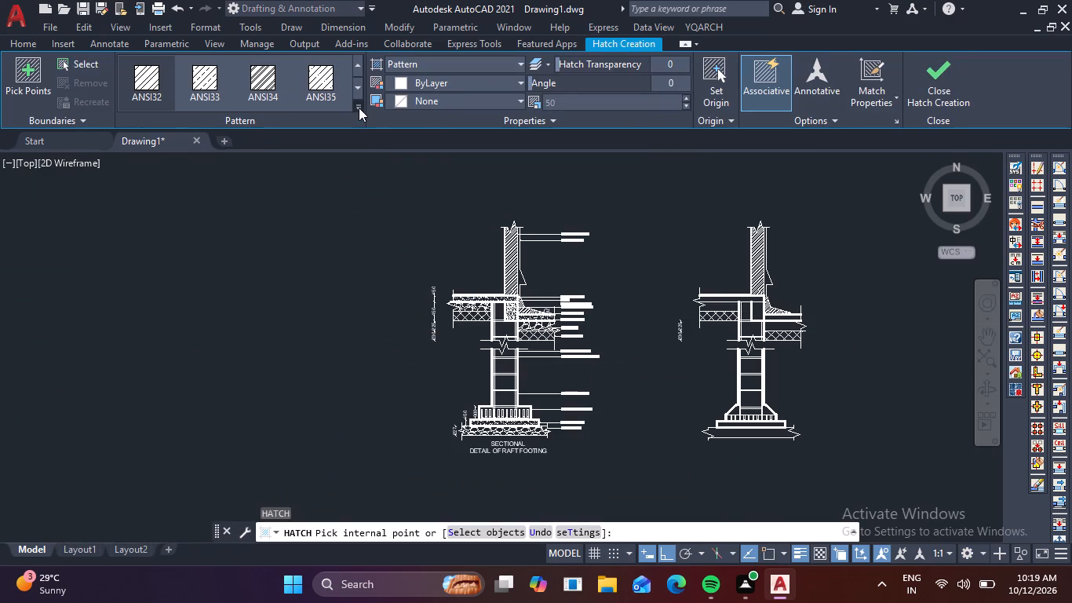
scroll(267, 170, down, 11)
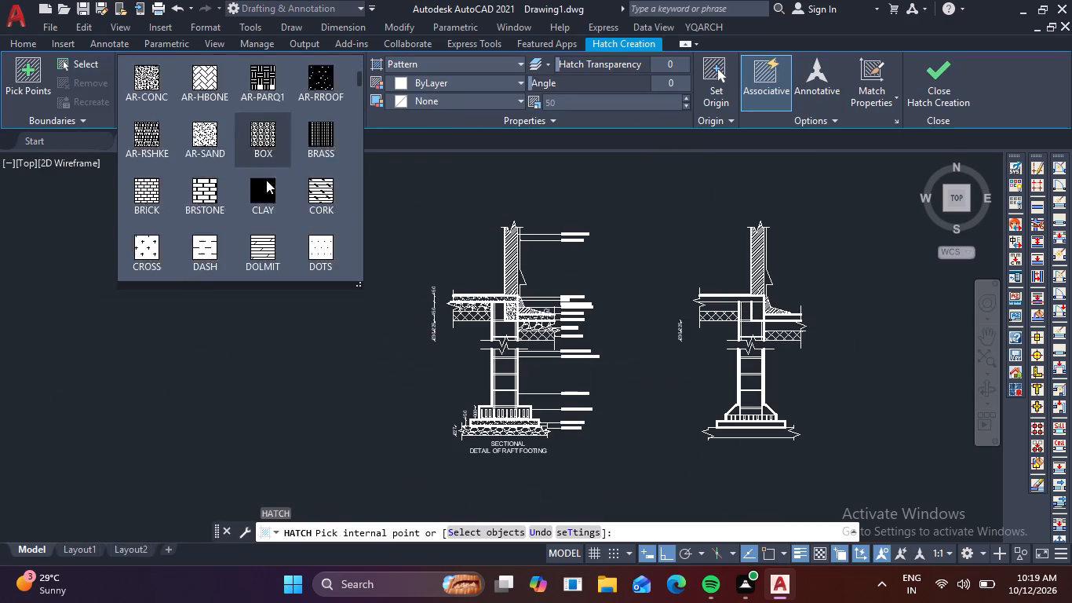
scroll(266, 180, down, 5)
click(217, 199)
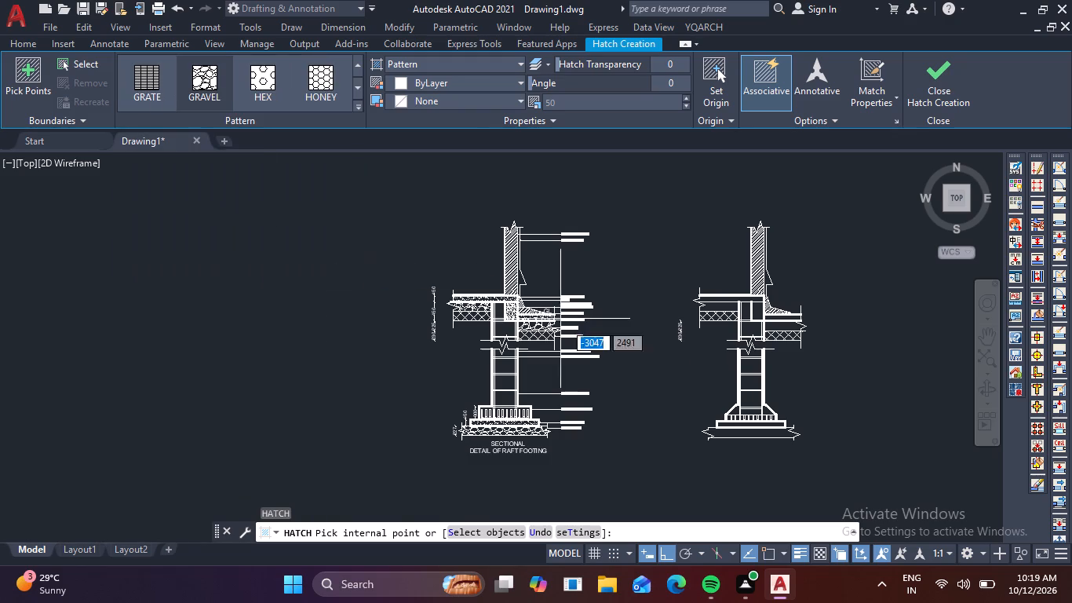
scroll(768, 415, up, 2)
click(752, 462)
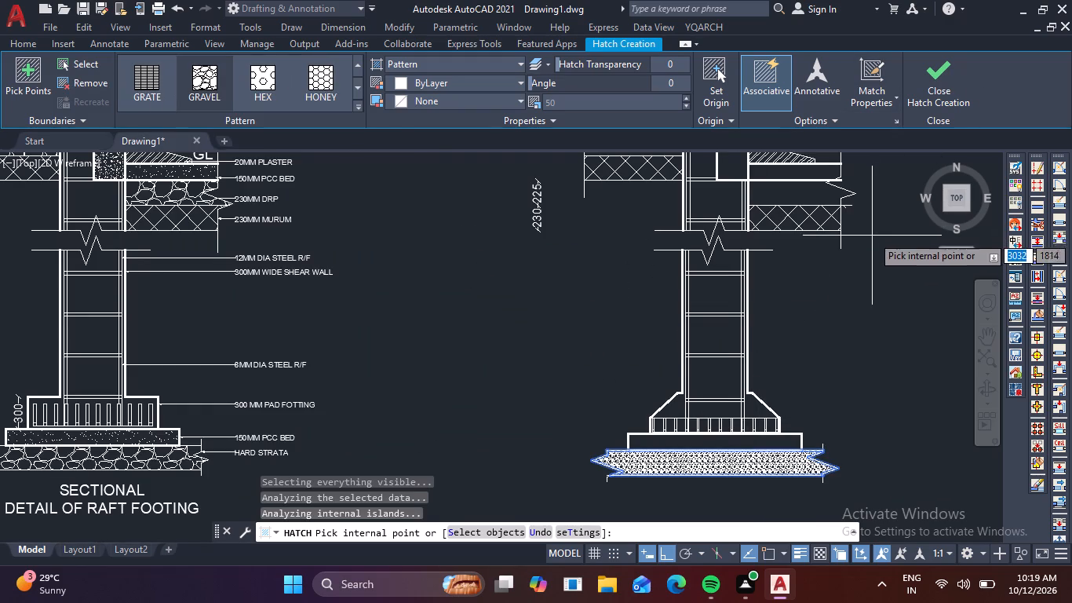
middle_drag(872, 239, 833, 386)
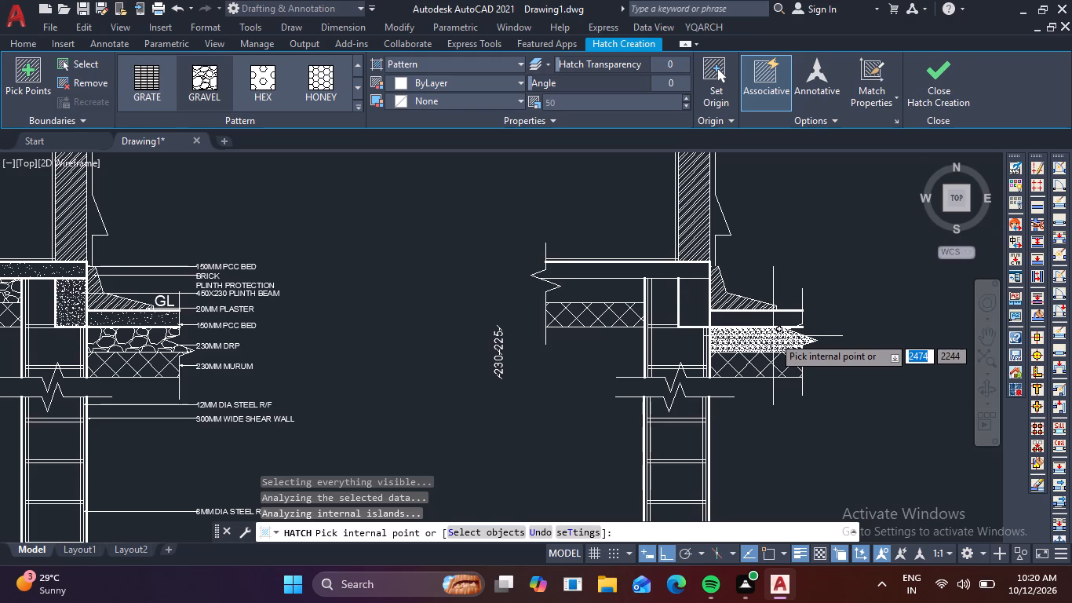
click(774, 336)
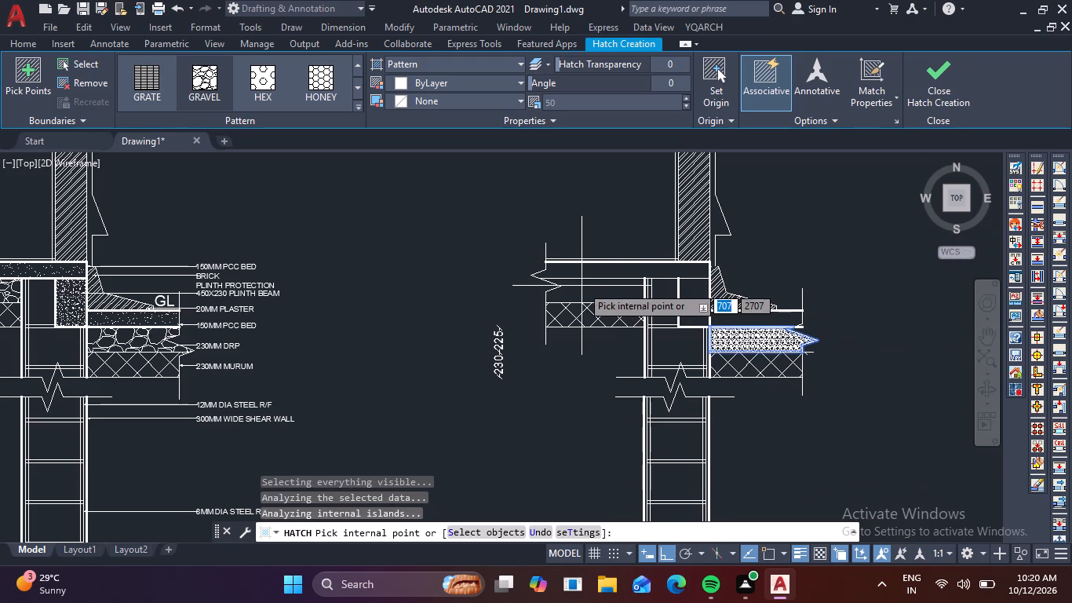
click(583, 291)
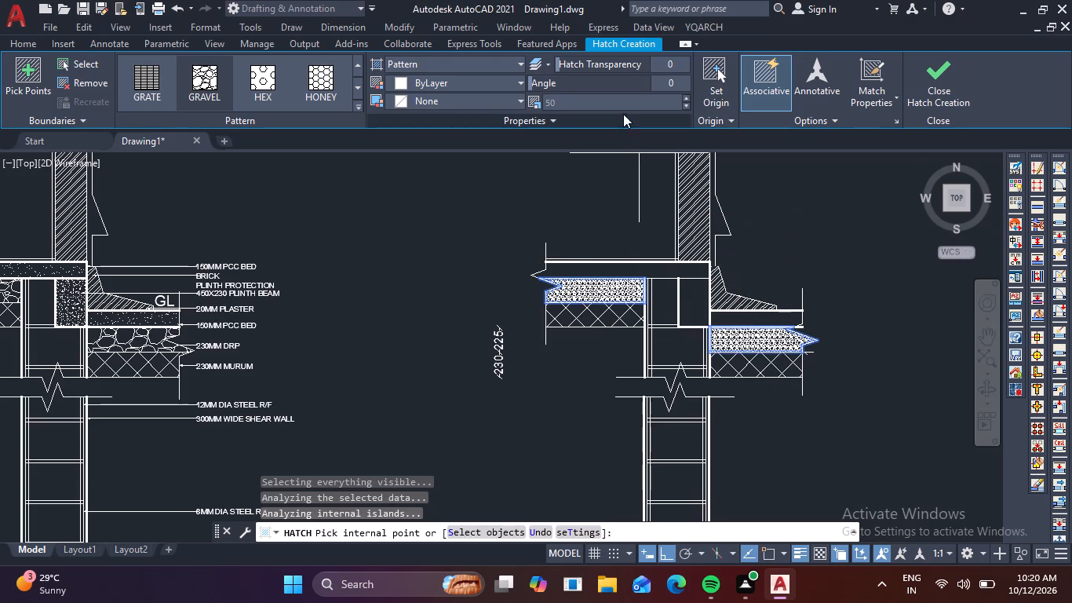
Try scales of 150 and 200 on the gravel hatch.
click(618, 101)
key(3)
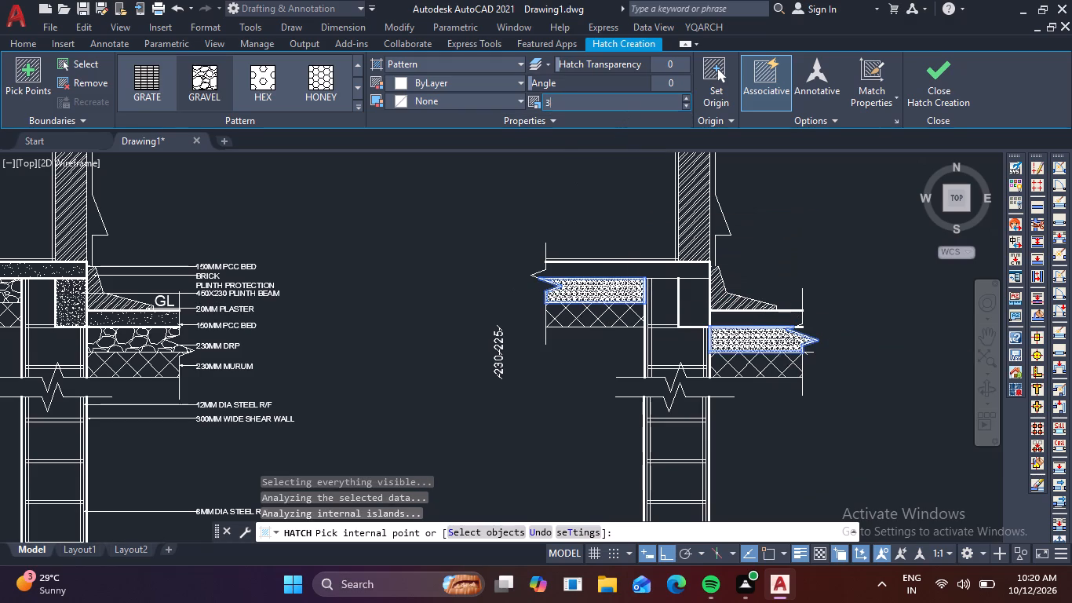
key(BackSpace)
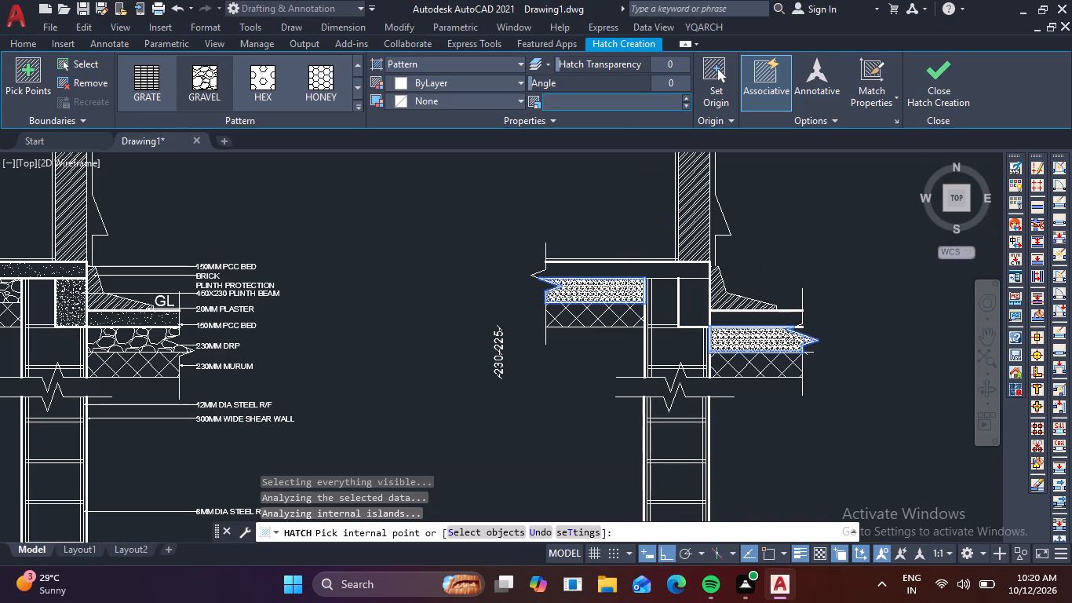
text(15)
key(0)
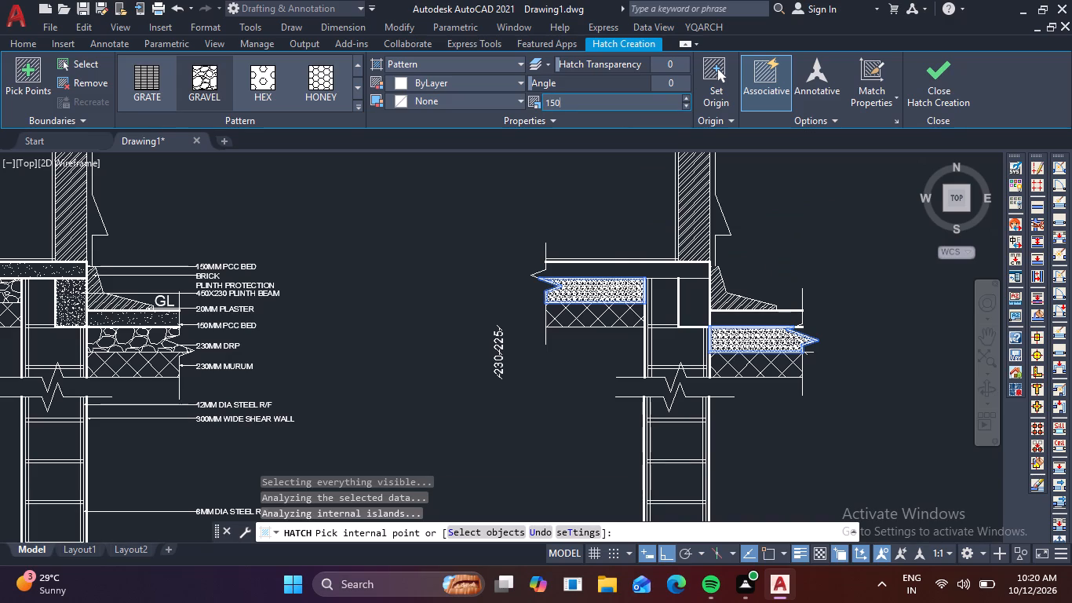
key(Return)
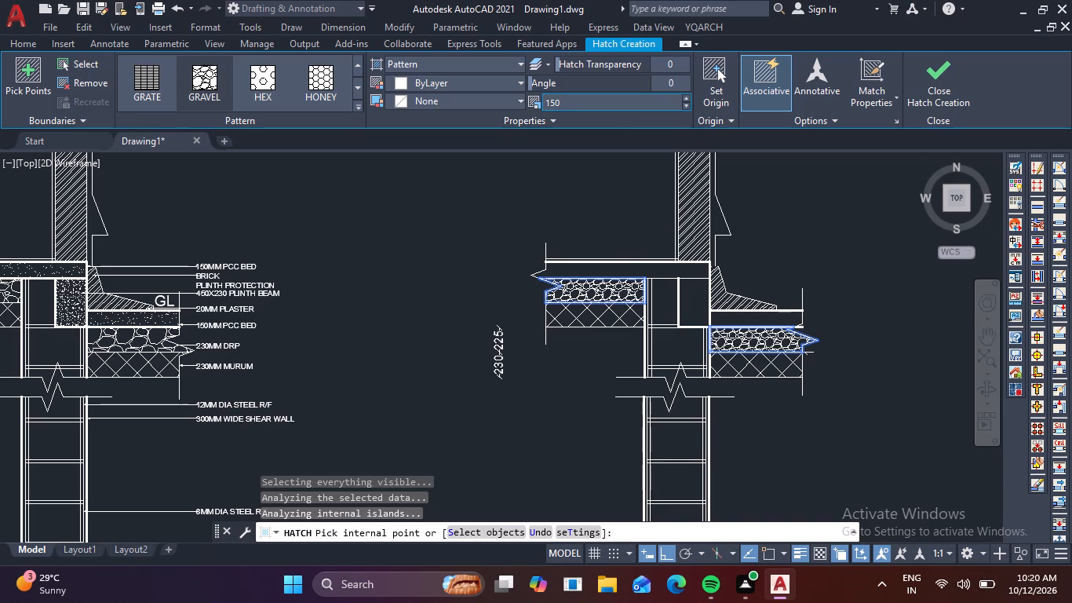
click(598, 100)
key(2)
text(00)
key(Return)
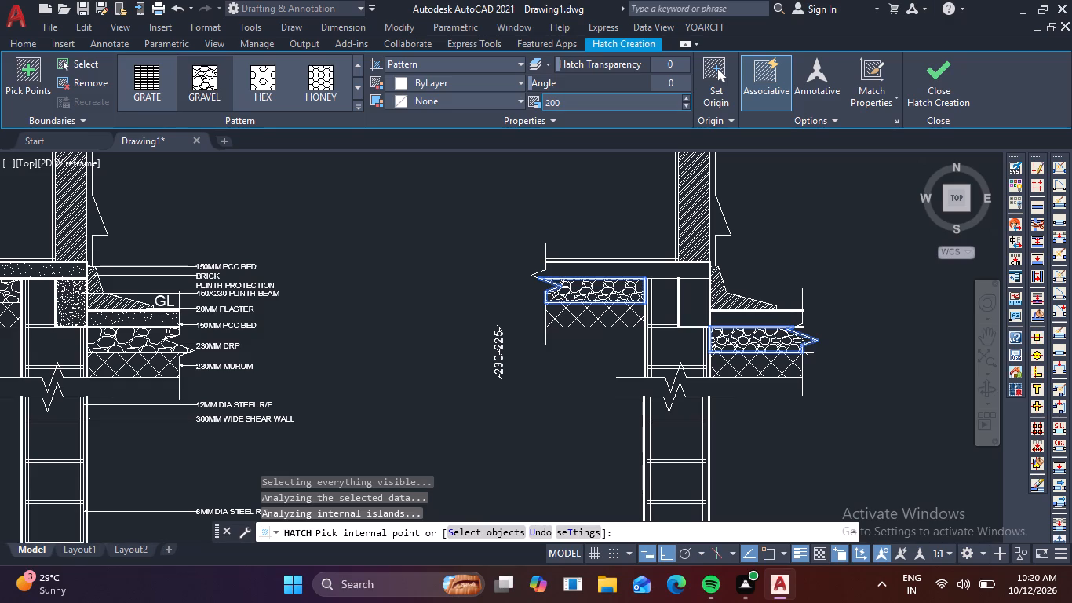
Set the gravel hatch scale to 300 and finish the hatch.
click(564, 102)
key(3)
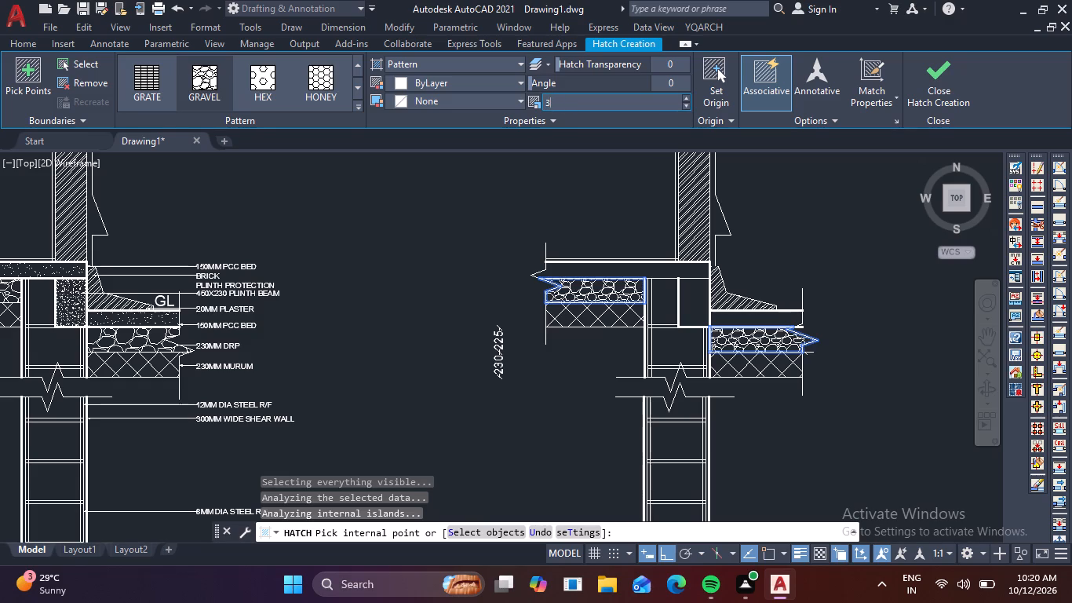
text(00)
key(Return)
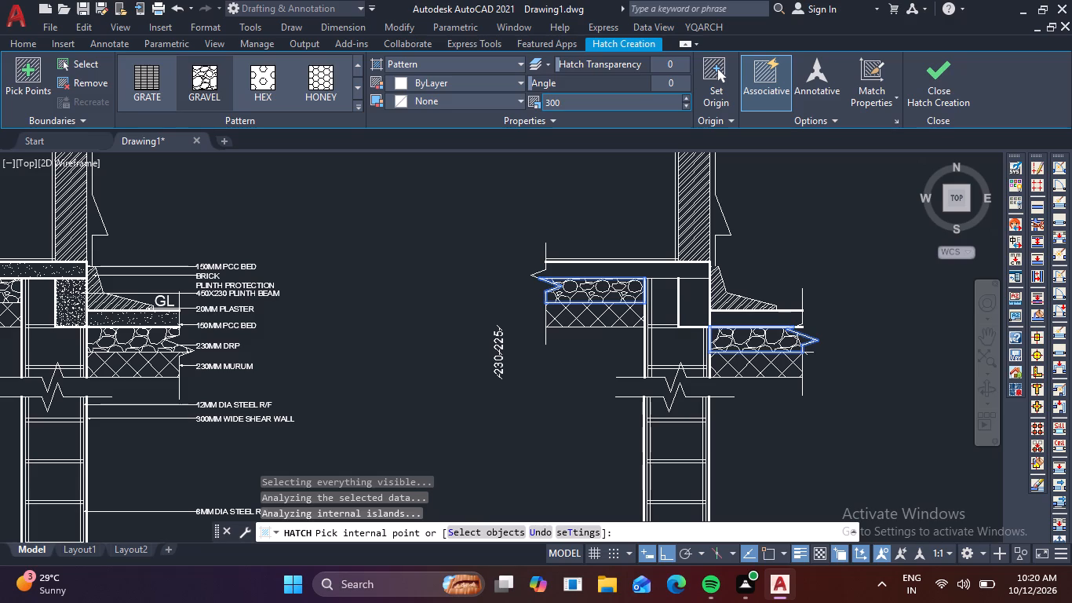
click(955, 86)
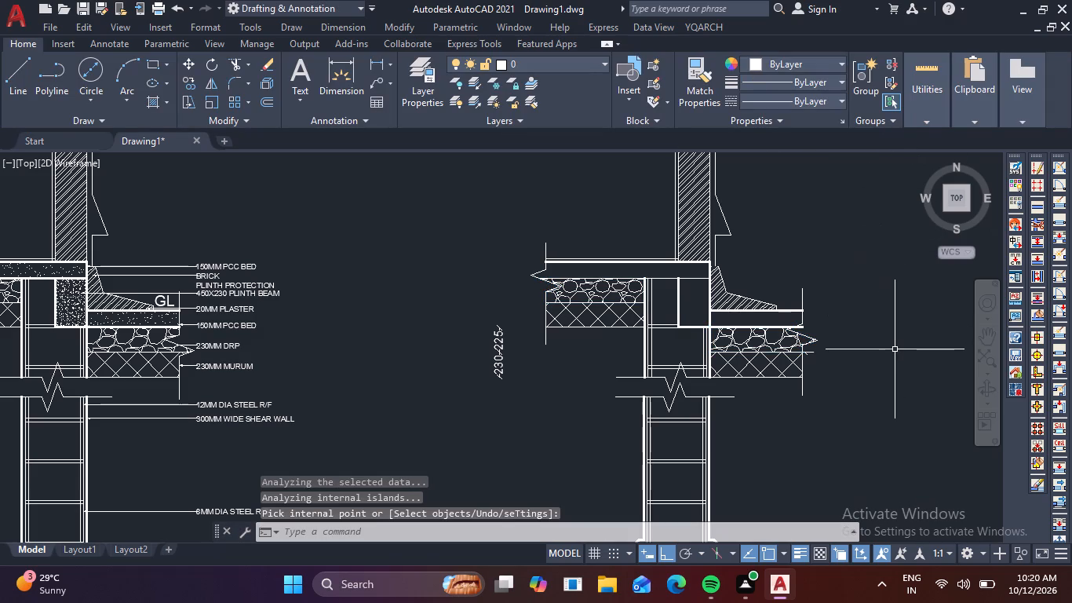
Hatch the second section's plinth beam with the AR-CONC pattern at scale 20.
key(space)
scroll(828, 367, down, 2)
scroll(827, 371, up, 1)
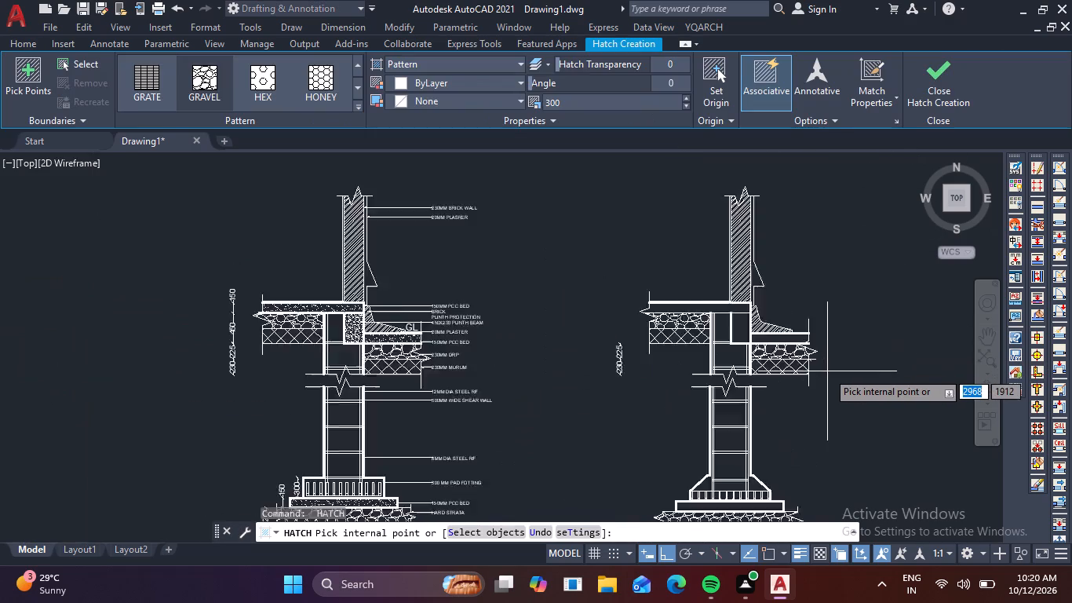
scroll(829, 370, up, 1)
middle_drag(838, 379, 872, 331)
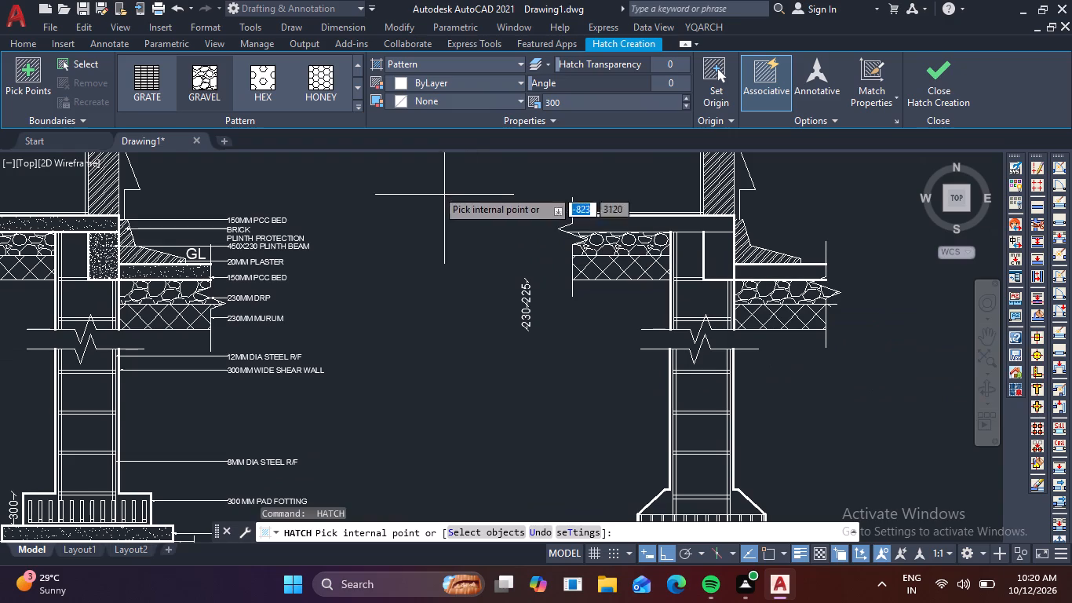
click(359, 108)
scroll(304, 170, up, 6)
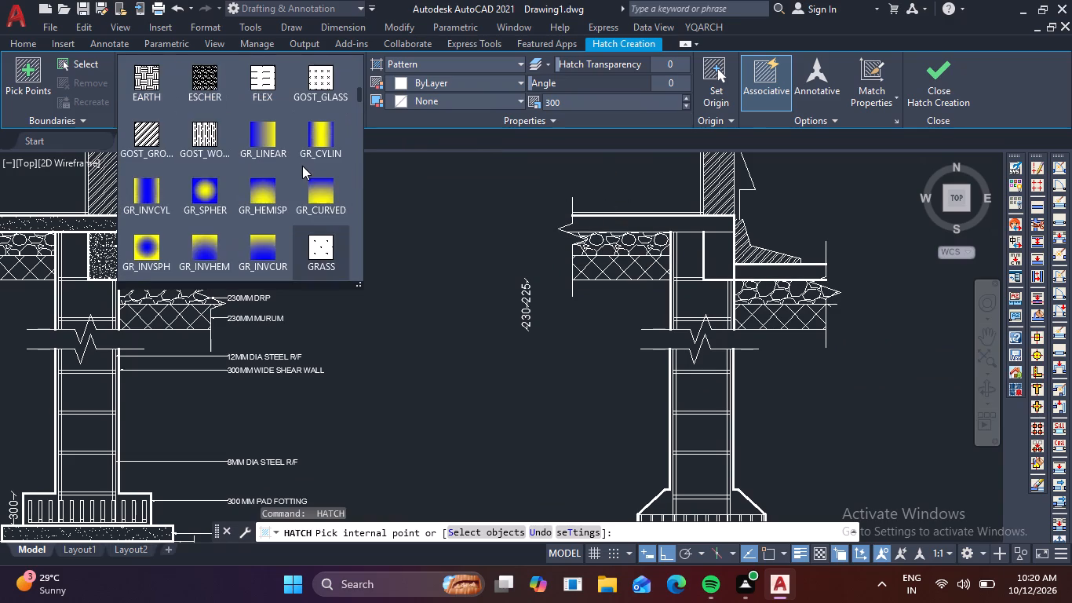
scroll(302, 165, up, 7)
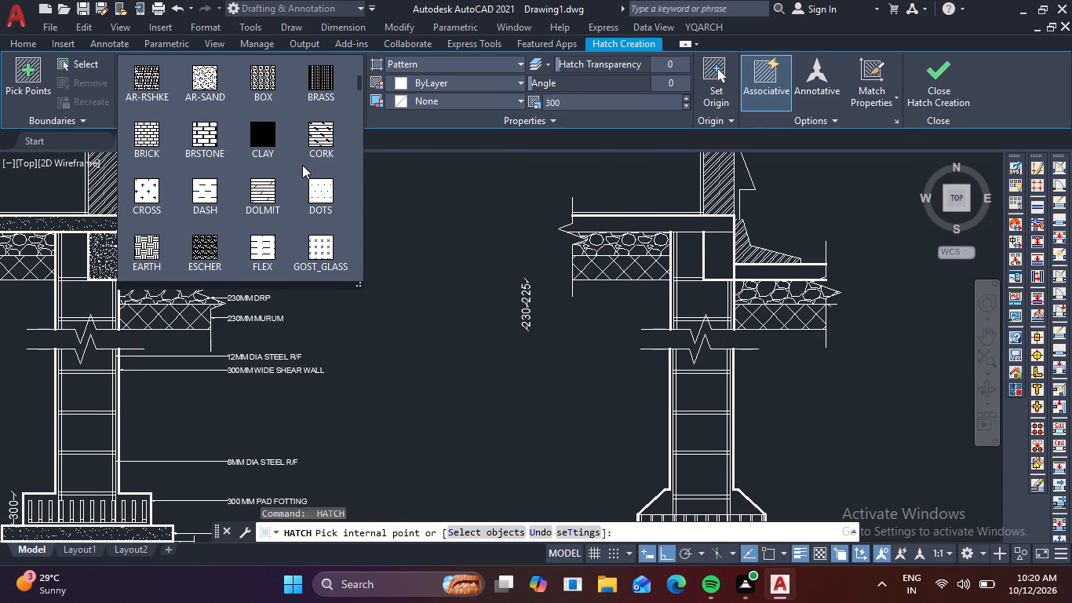
scroll(226, 128, up, 1)
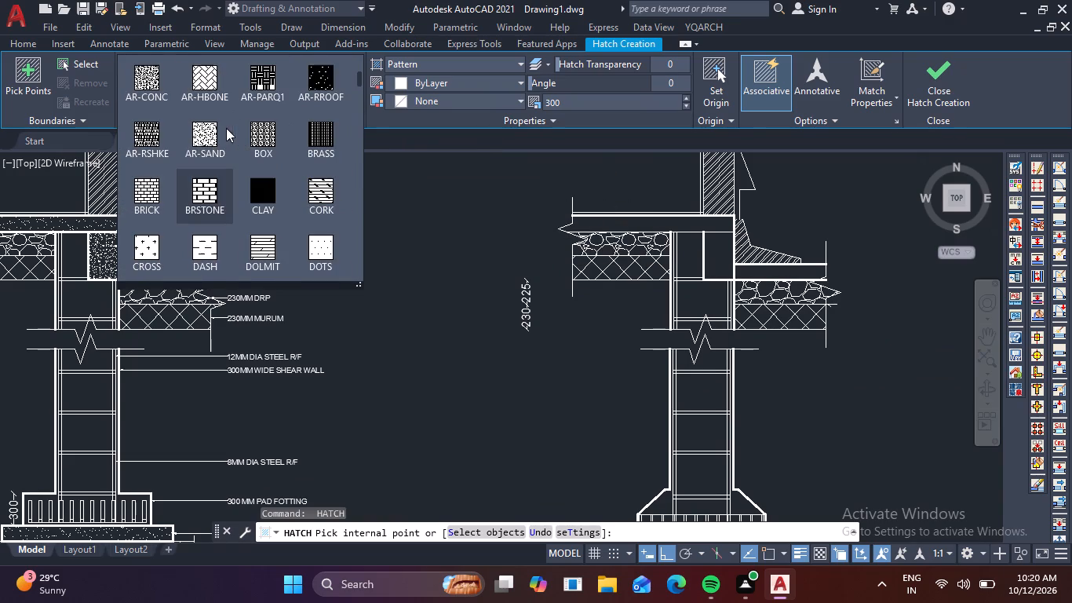
click(156, 80)
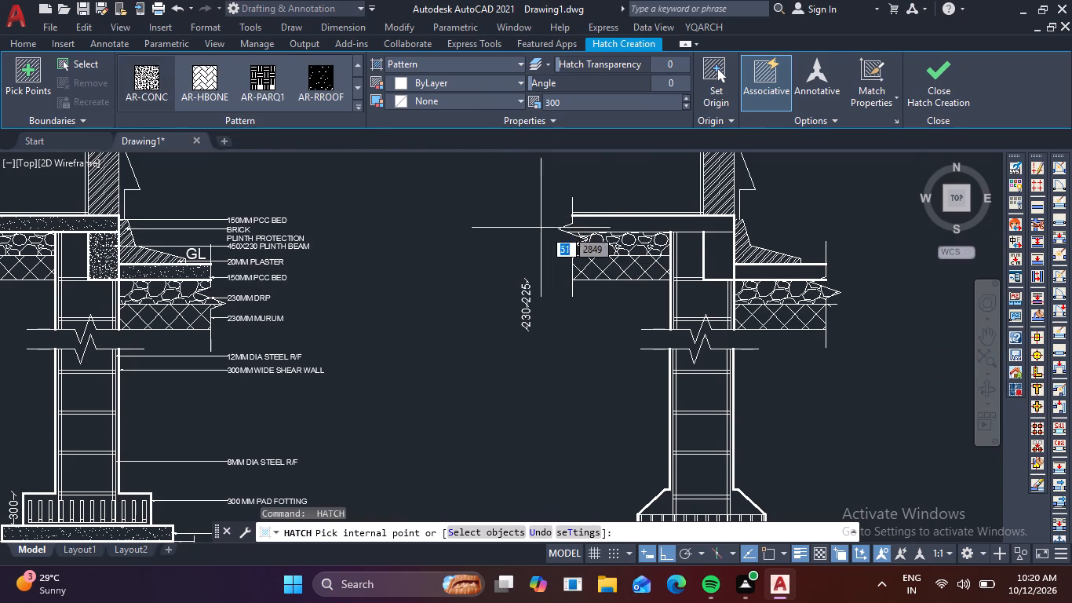
click(713, 253)
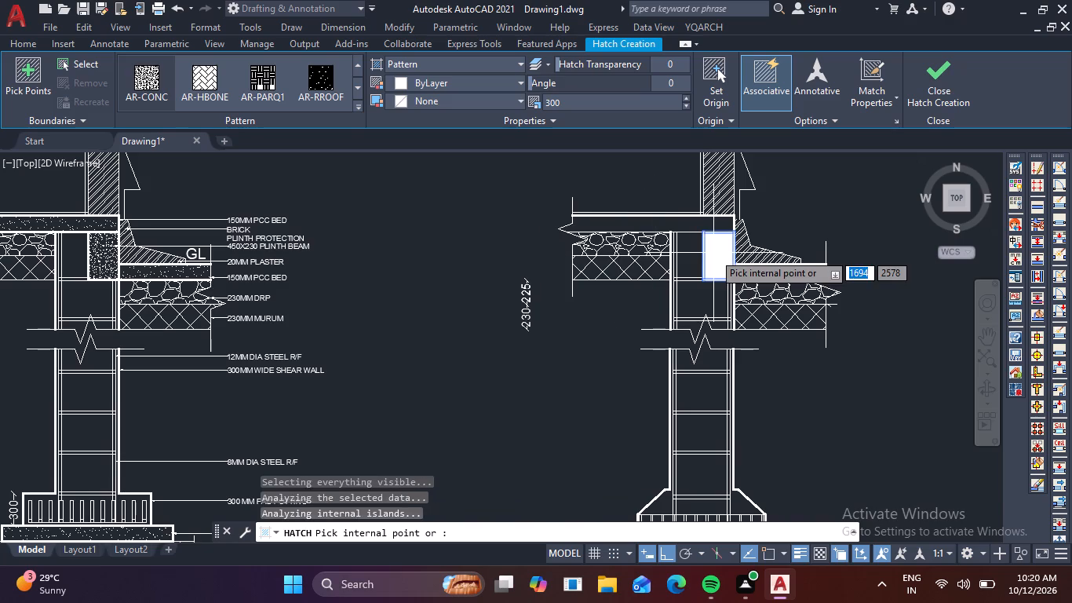
click(618, 103)
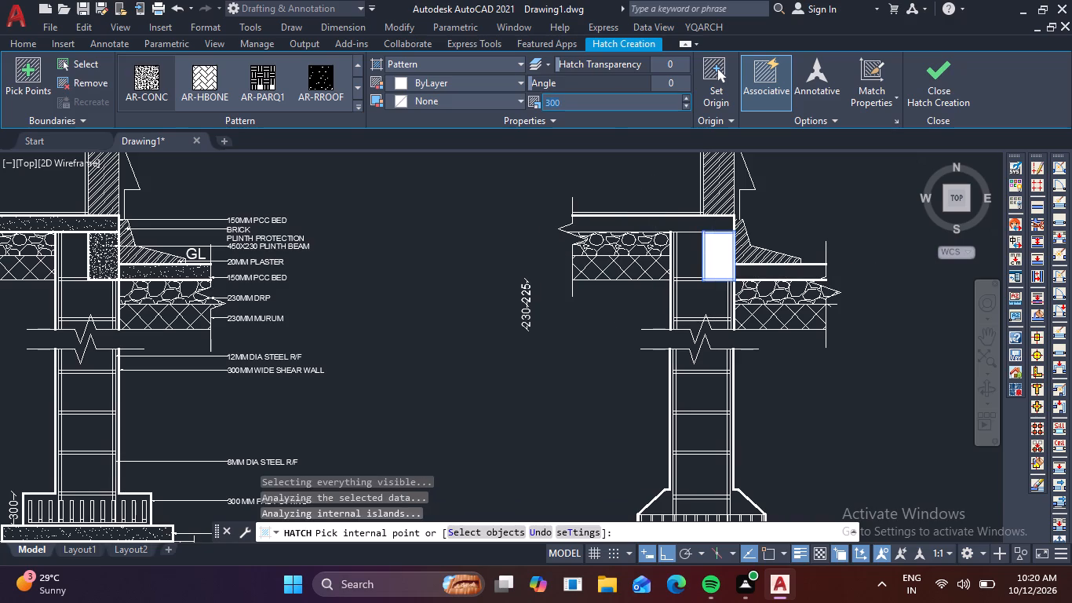
text(20)
key(Return)
key(2)
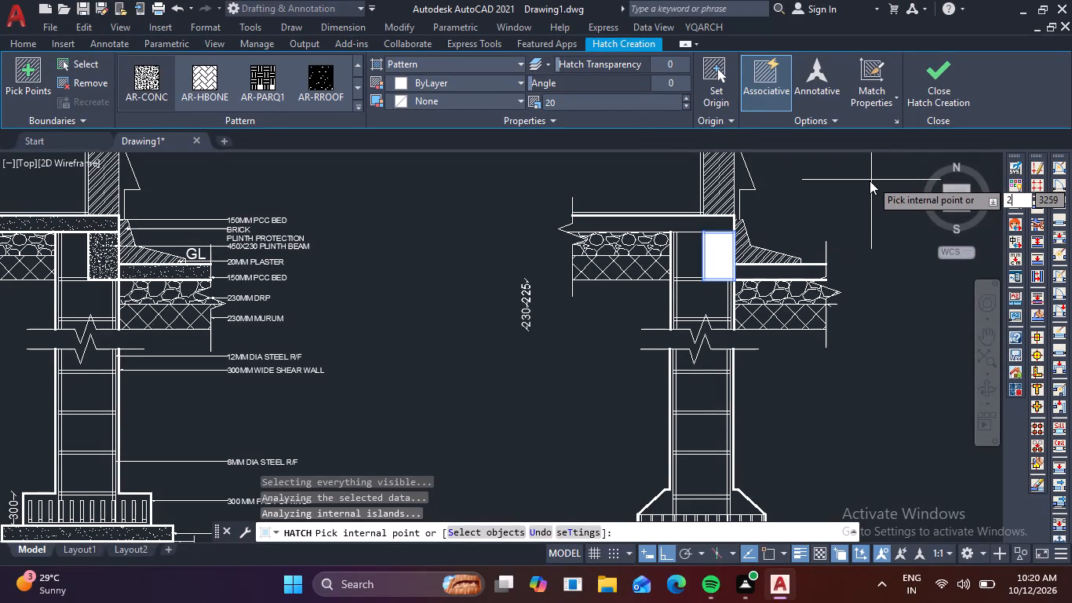
key(Escape)
Hatch the second section's three PCC beds, at floor, plinth protection and footing base, with the AR-SAND pattern at scale 50.
scroll(697, 248, up, 3)
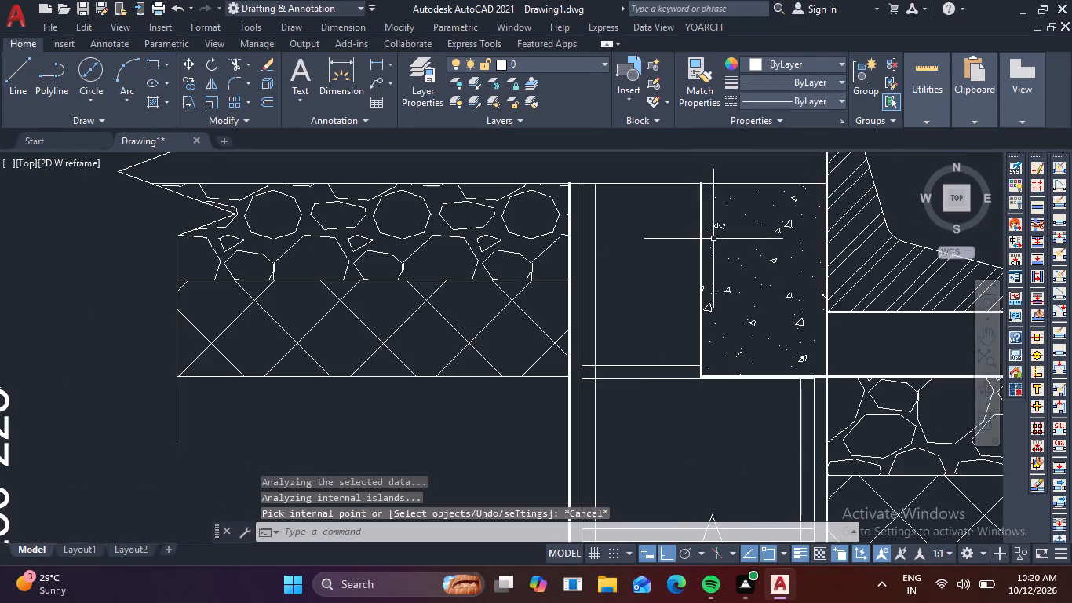
scroll(713, 239, down, 3)
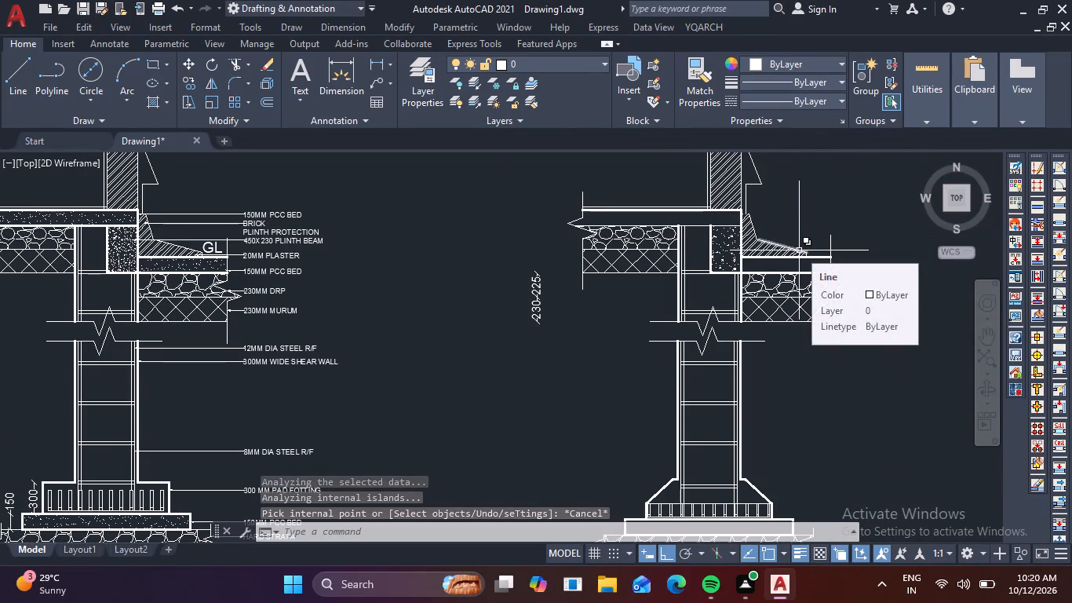
text(H)
key(space)
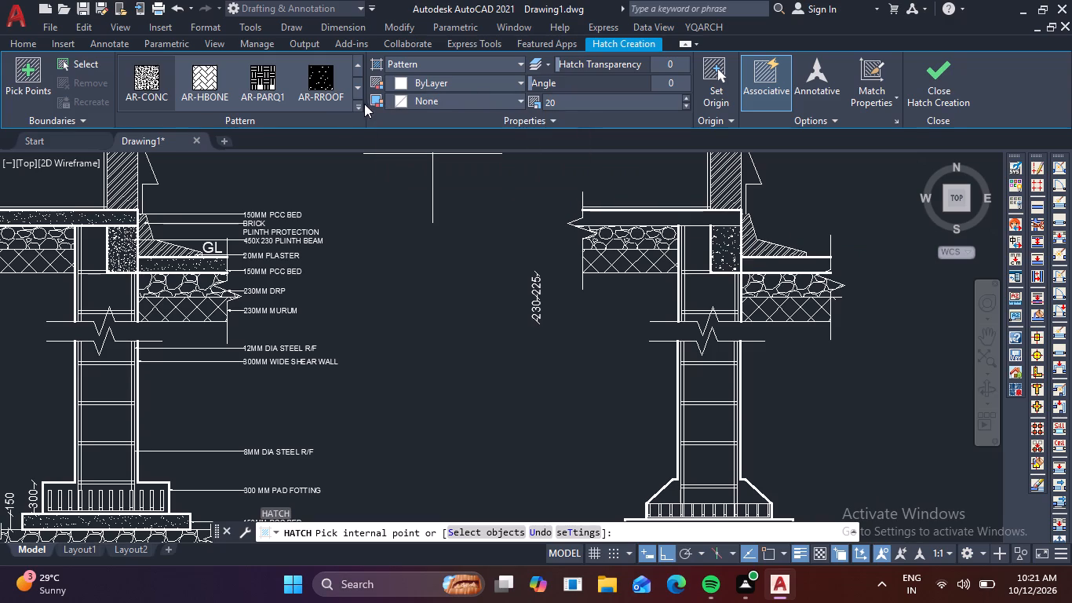
click(359, 104)
click(192, 135)
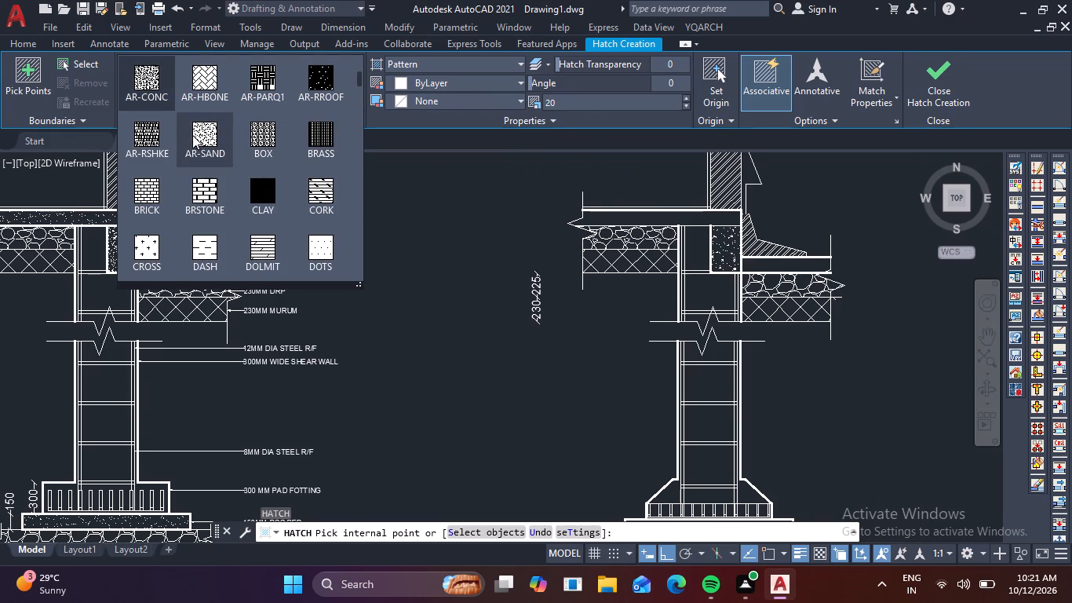
click(662, 217)
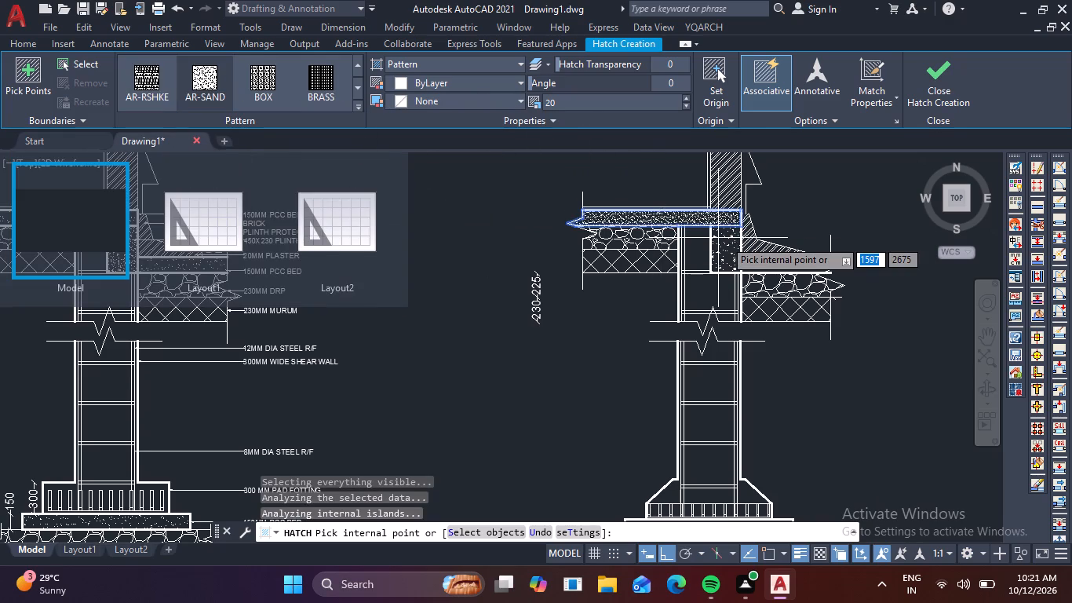
click(805, 266)
scroll(805, 288, down, 1)
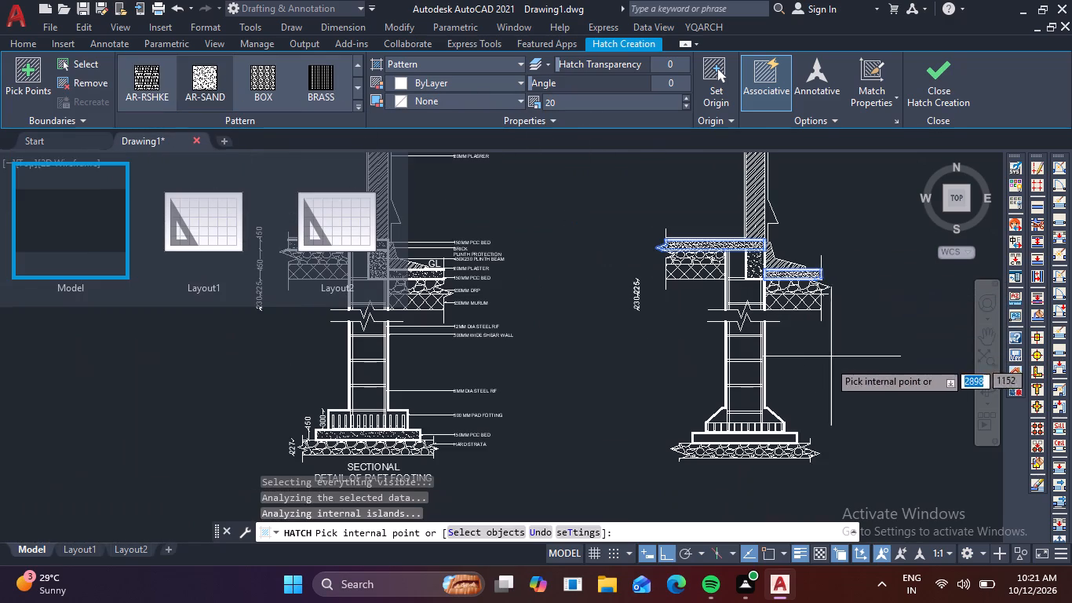
scroll(765, 448, up, 1)
click(769, 433)
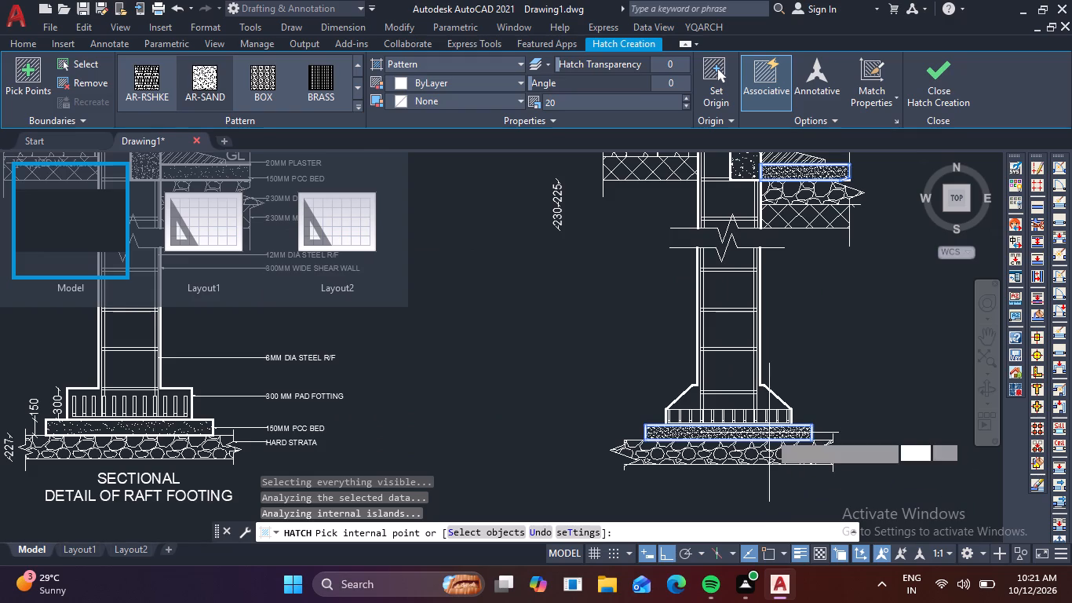
click(629, 100)
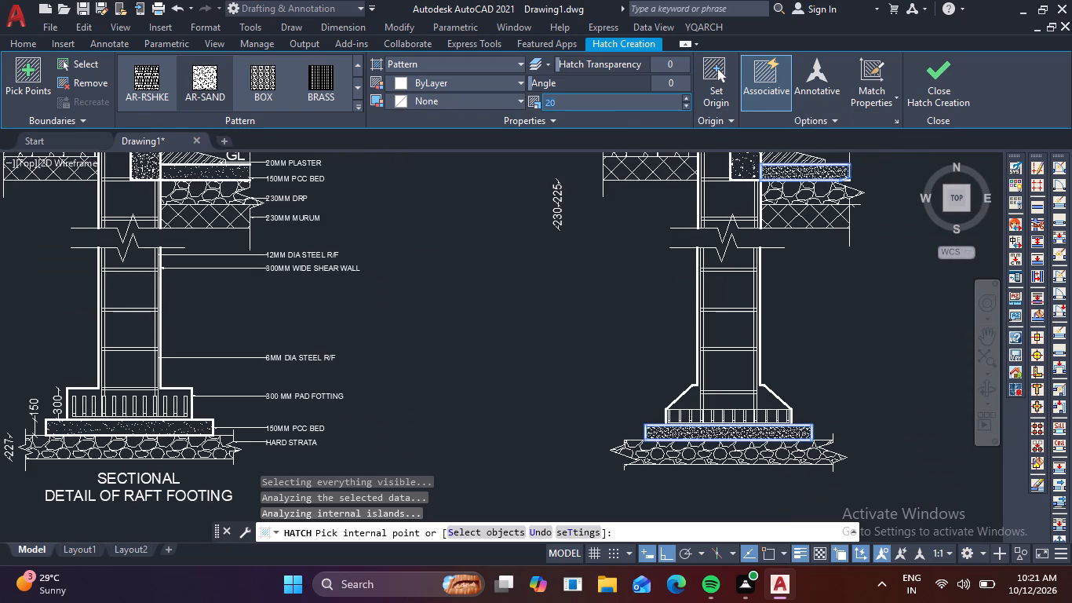
text(50)
key(Return)
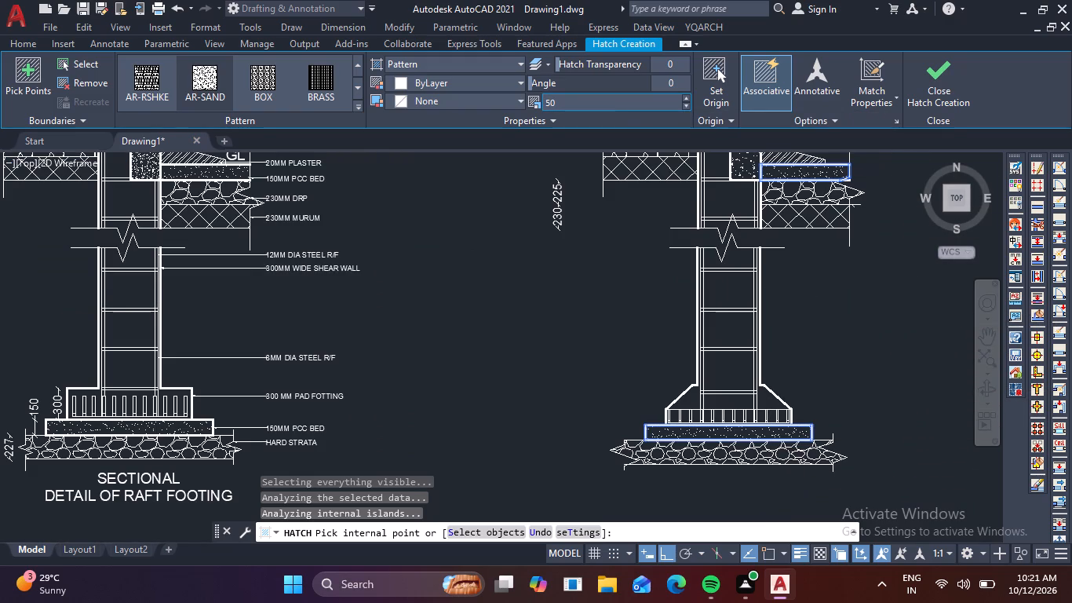
click(933, 96)
Add a vertical linear dimension for the hard strata bed's thickness, placed left of the second section's footing.
scroll(850, 221, down, 1)
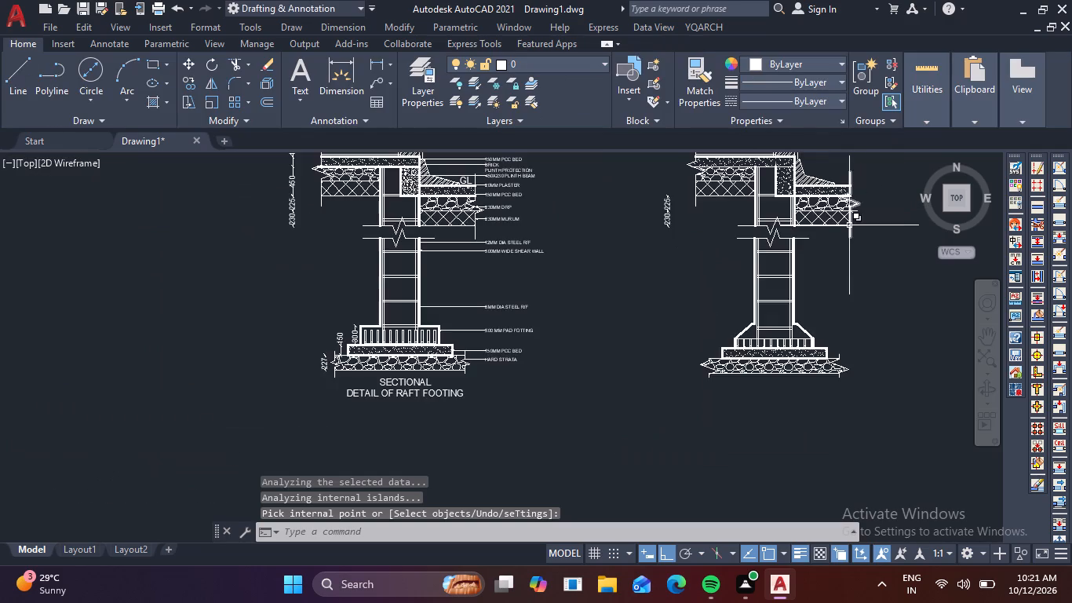
middle_drag(849, 242, 822, 313)
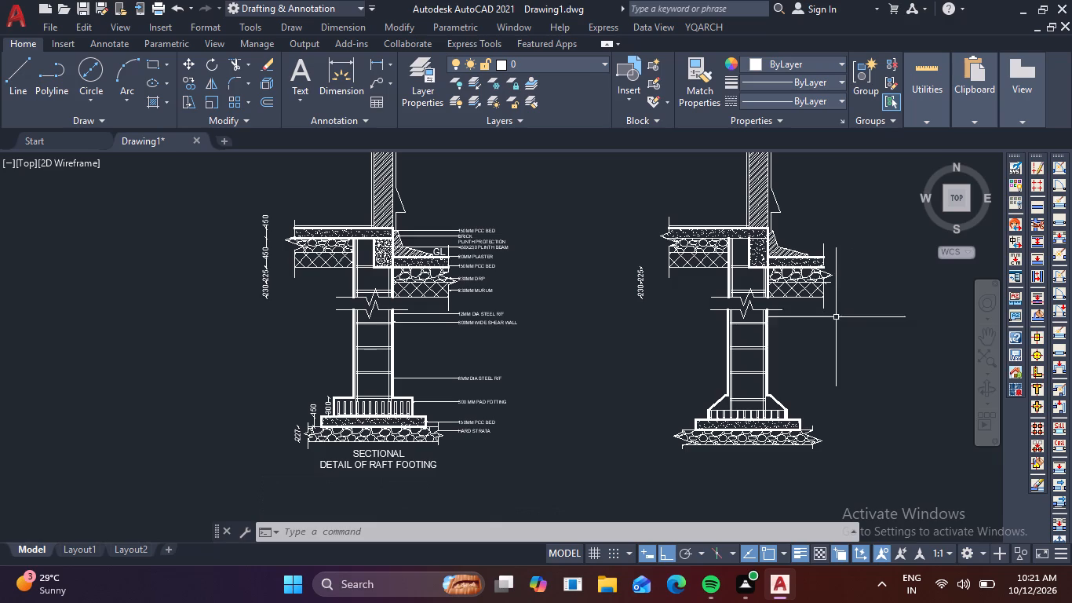
scroll(834, 317, down, 1)
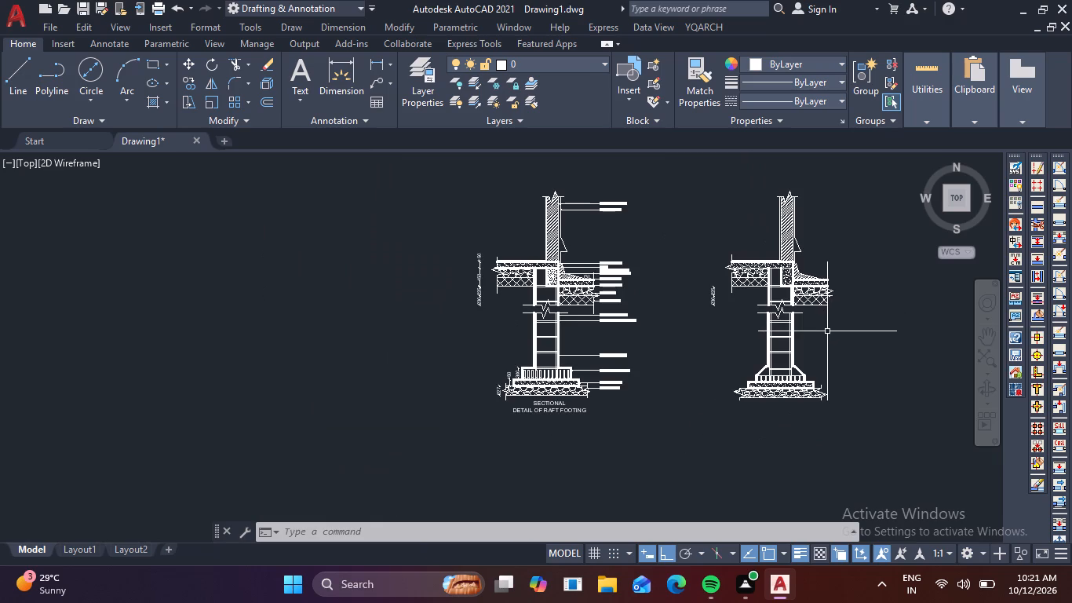
scroll(782, 354, up, 2)
middle_drag(733, 406, 730, 309)
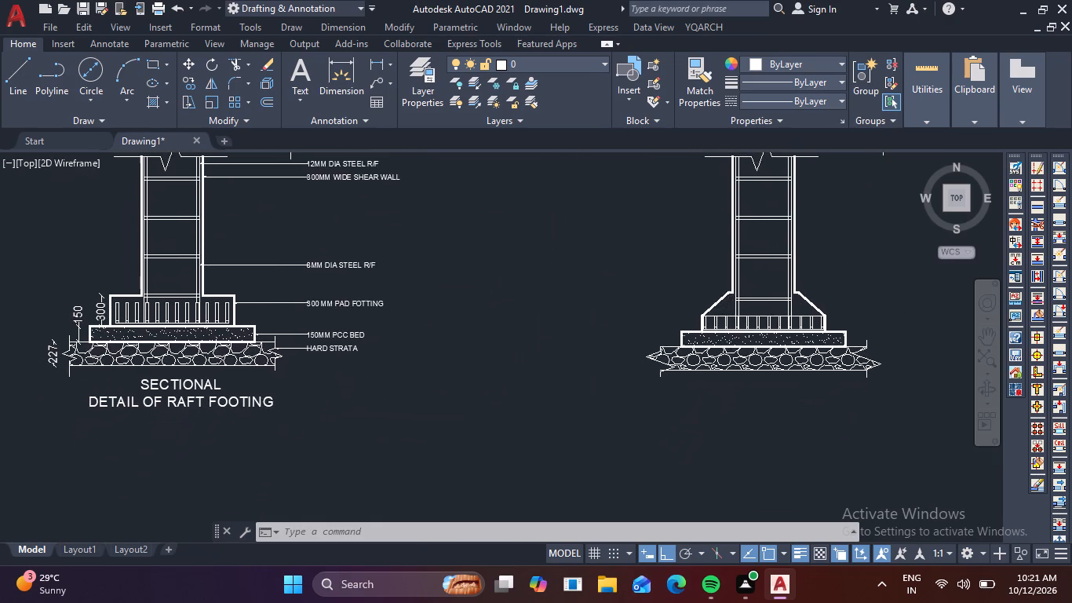
scroll(702, 356, up, 1)
key(Escape)
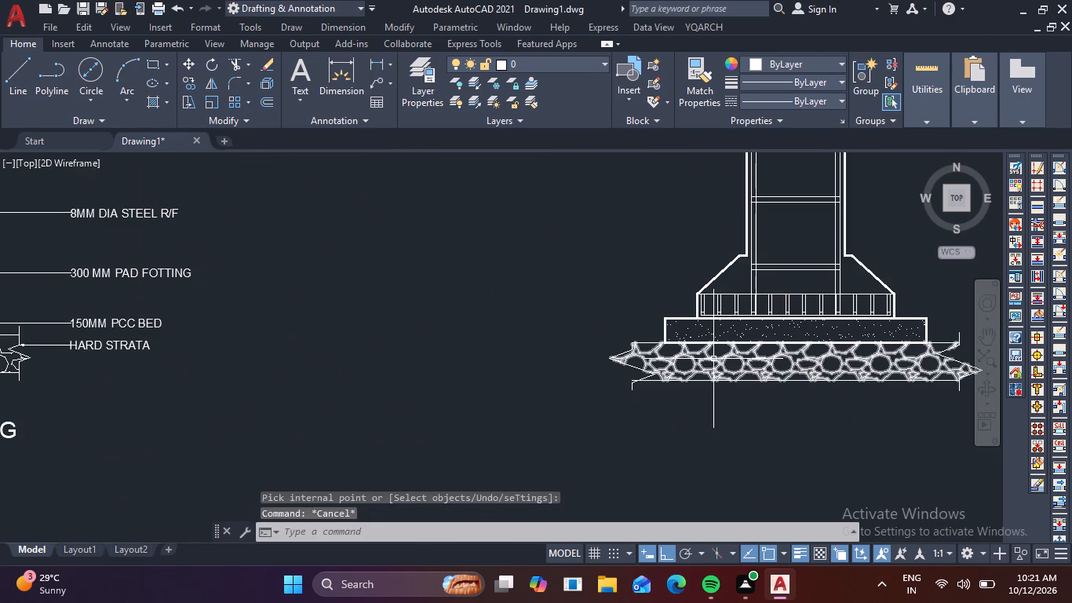
text(DLI)
key(space)
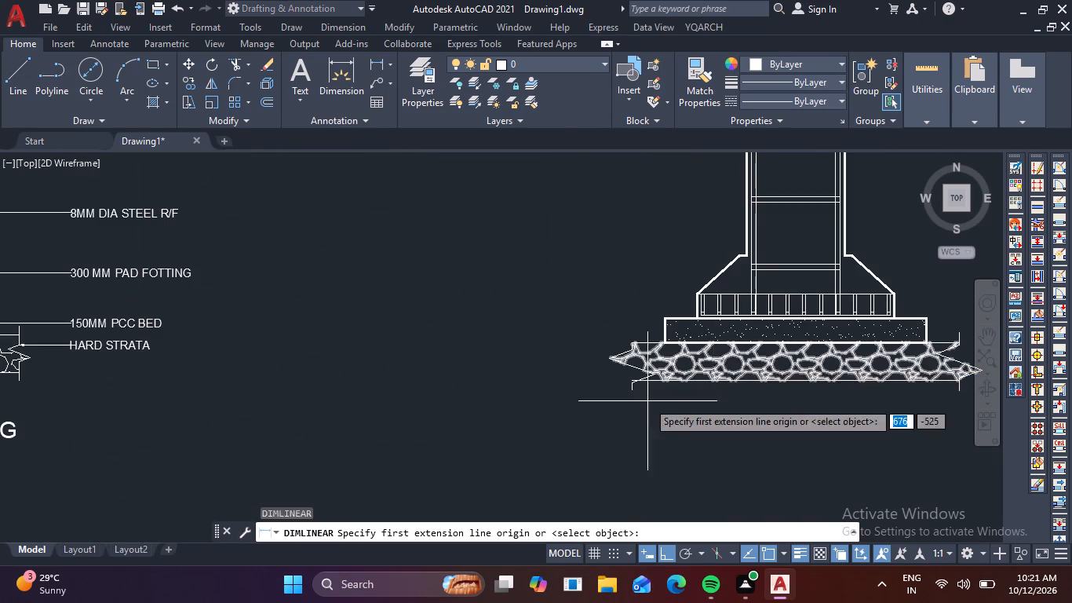
scroll(651, 382, up, 2)
click(614, 377)
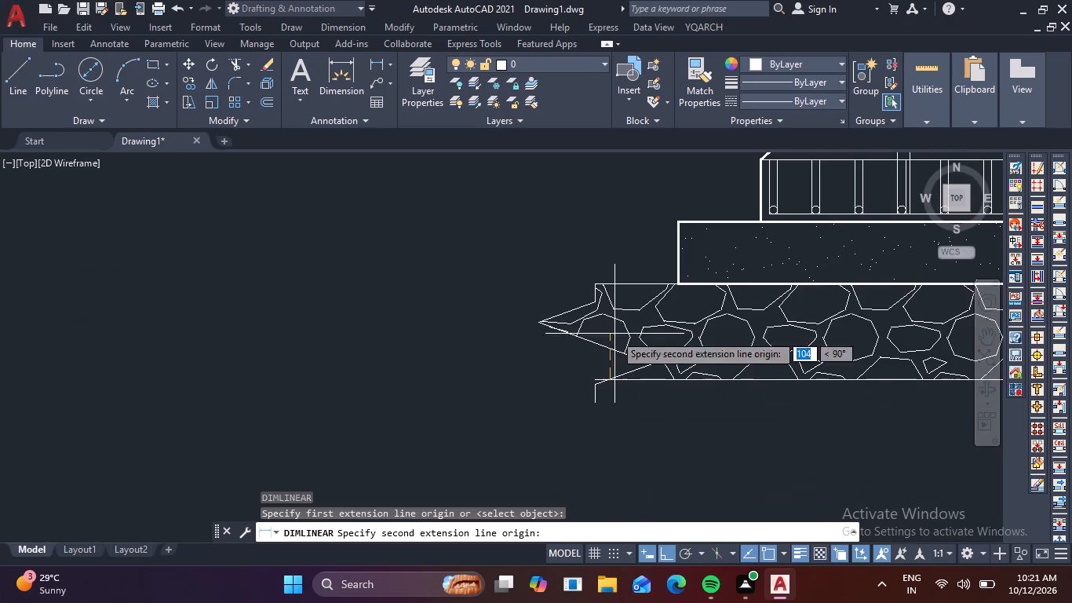
click(606, 284)
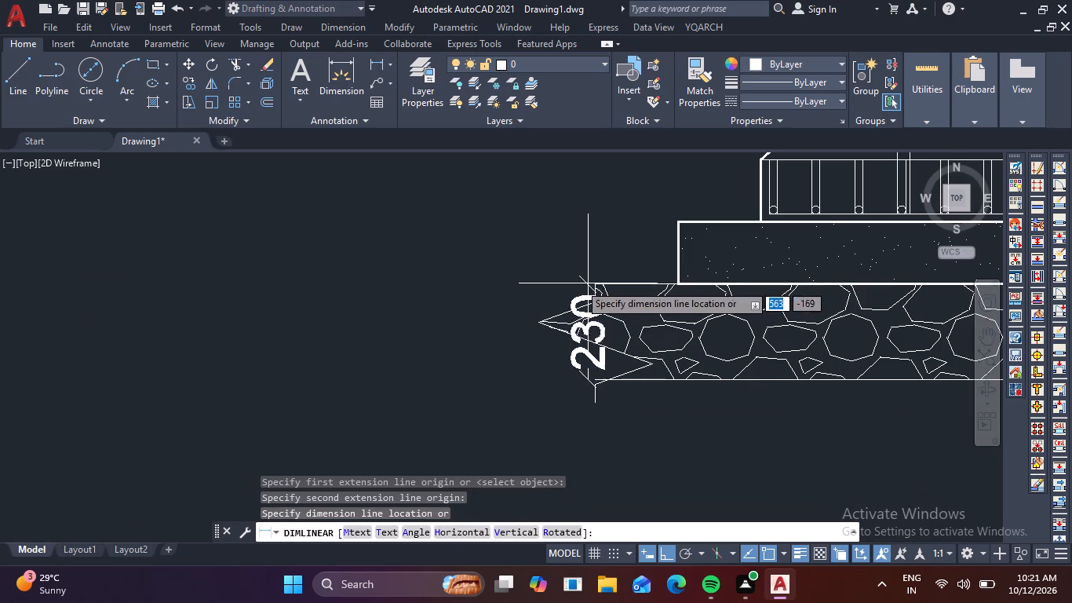
click(515, 283)
Dimension the heights of the second section's bottom PCC bed and the vertical base edge of its sloped footing.
key(space)
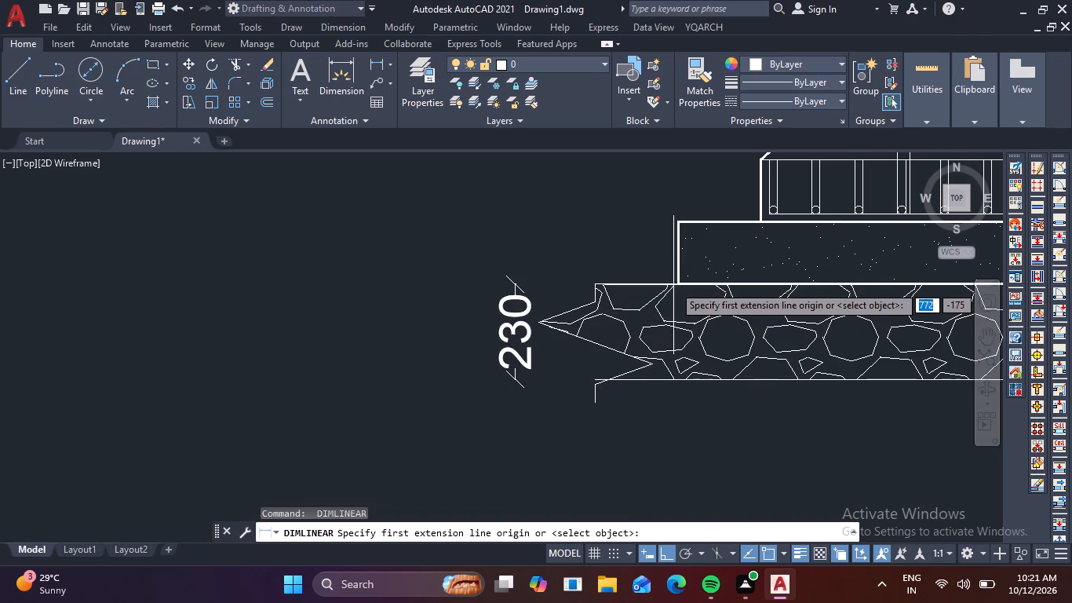
click(673, 283)
click(678, 226)
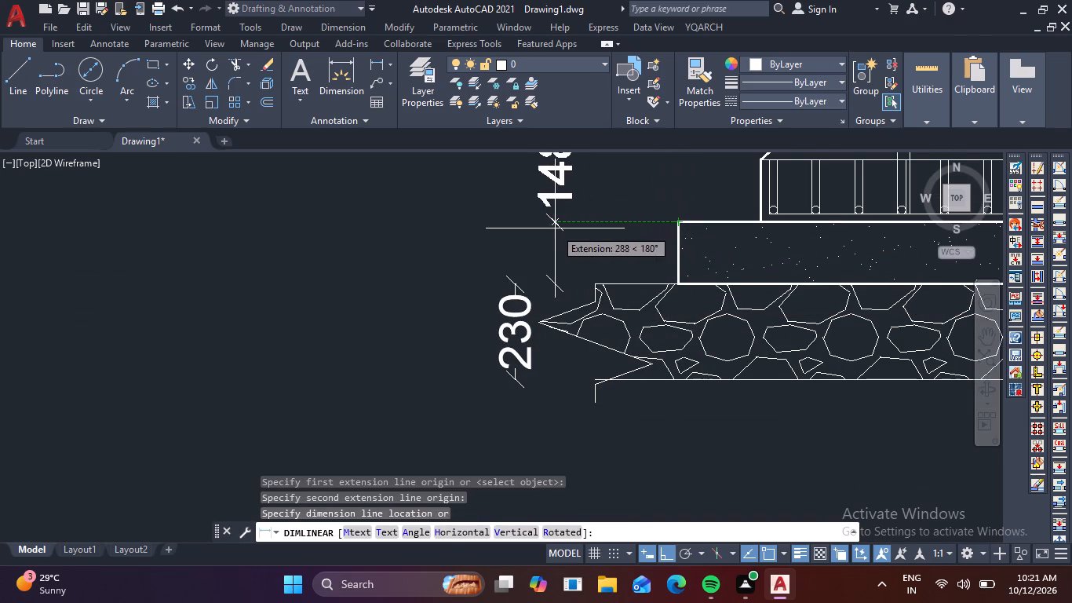
click(516, 281)
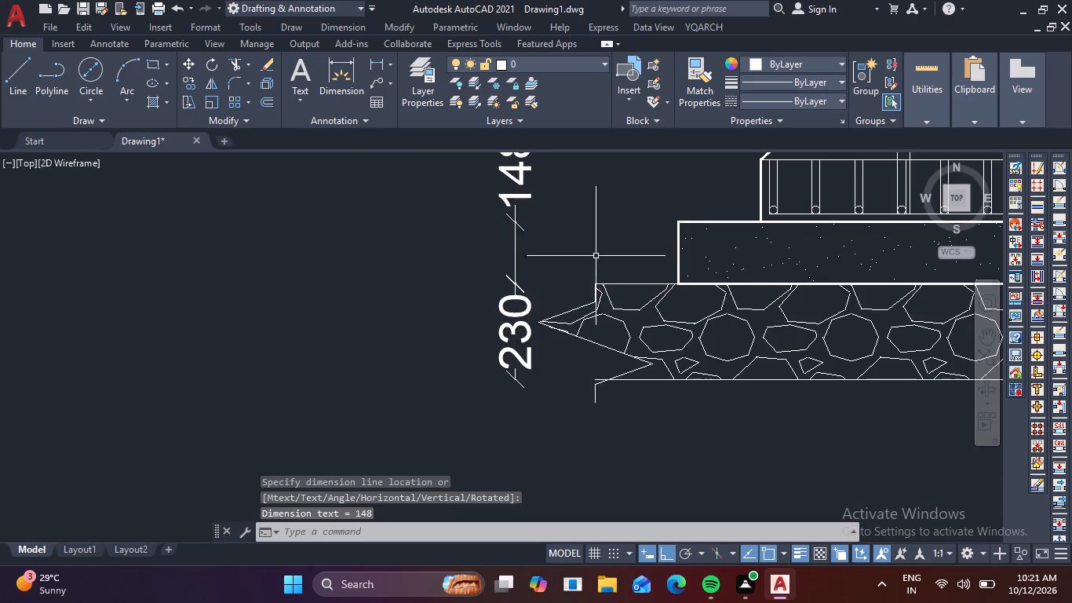
middle_drag(596, 255, 620, 360)
key(space)
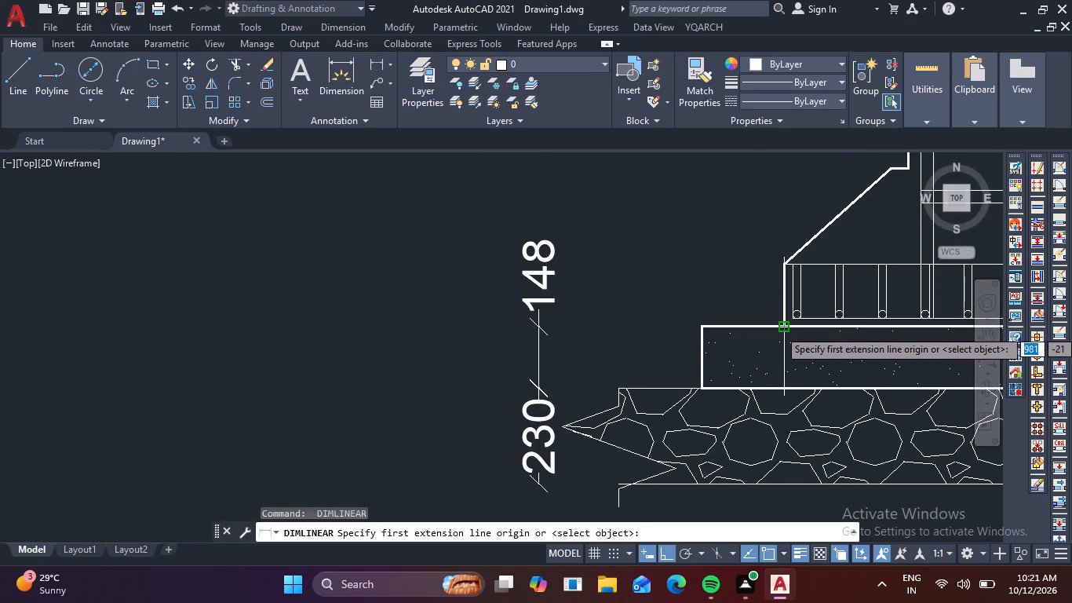
click(784, 329)
click(780, 268)
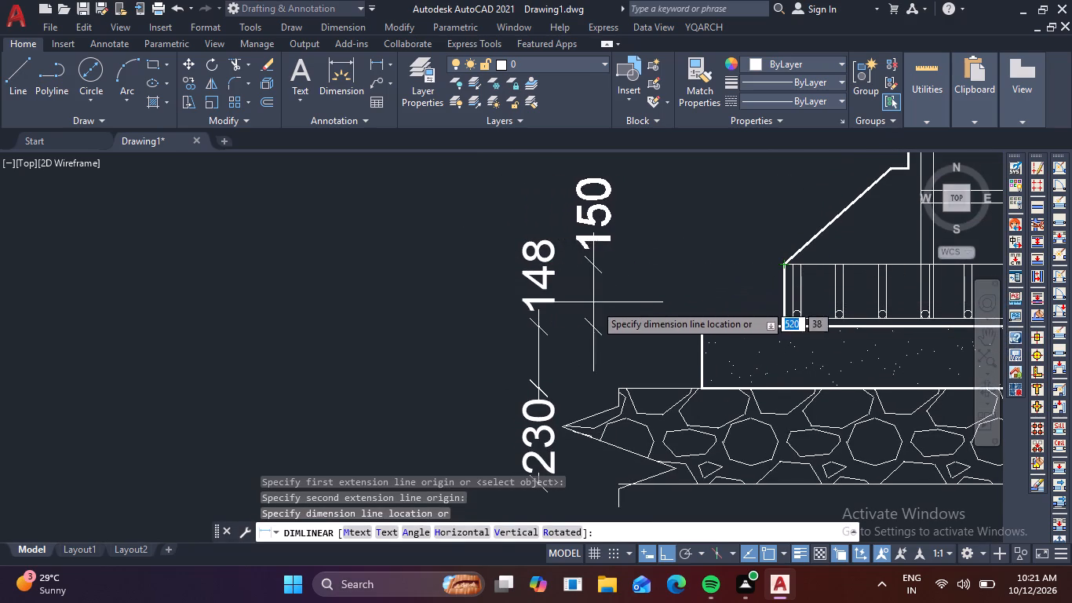
click(696, 332)
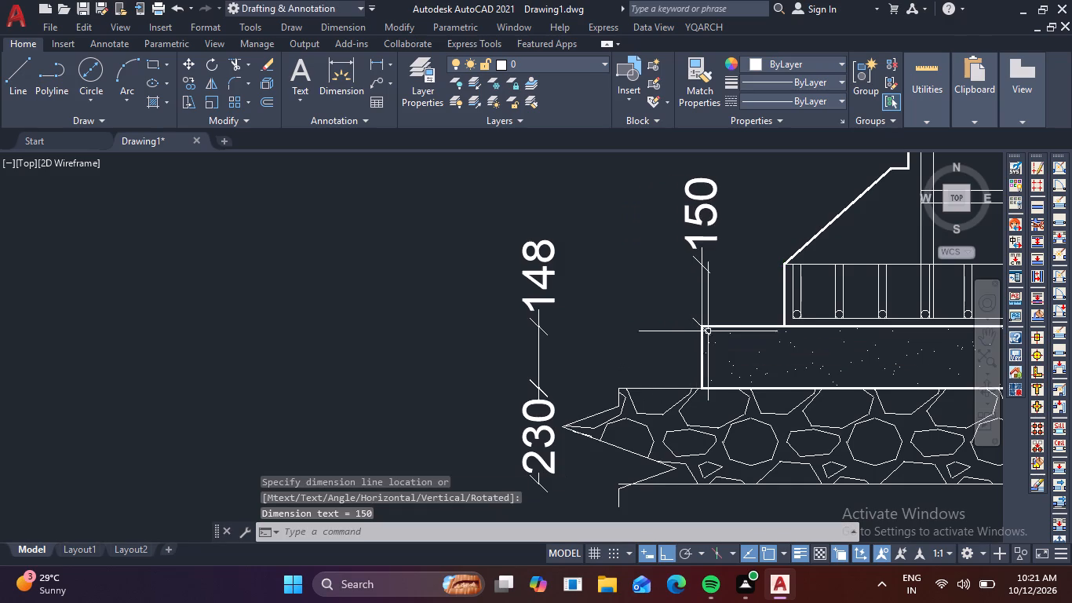
Delete the copied 230 and 225 dimensions left of the second section's wall.
middle_drag(745, 305, 718, 441)
key(space)
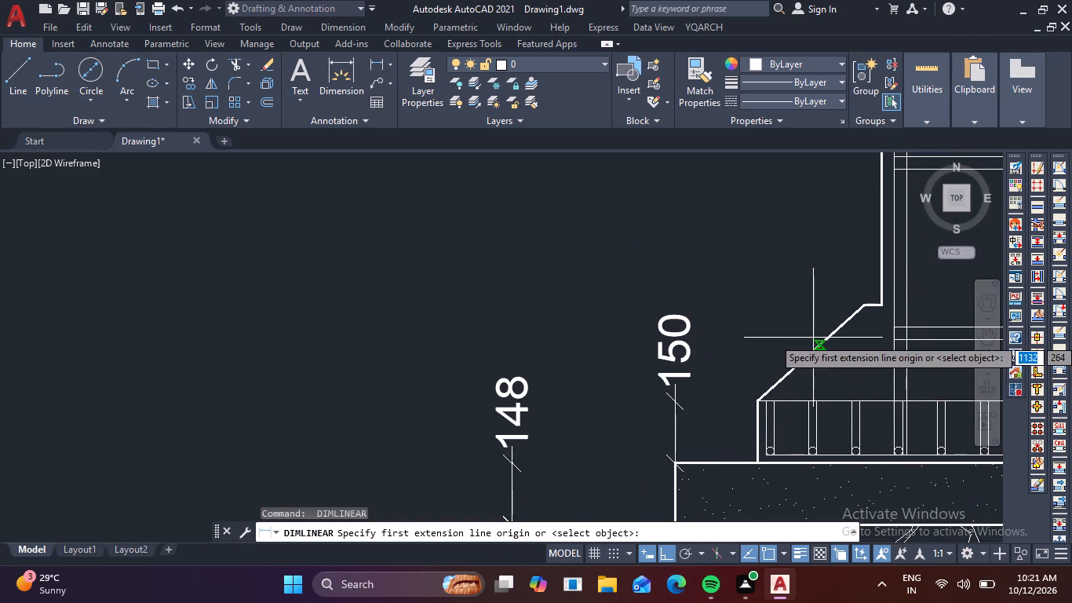
middle_drag(813, 338, 665, 488)
scroll(665, 462, down, 1)
scroll(659, 362, down, 2)
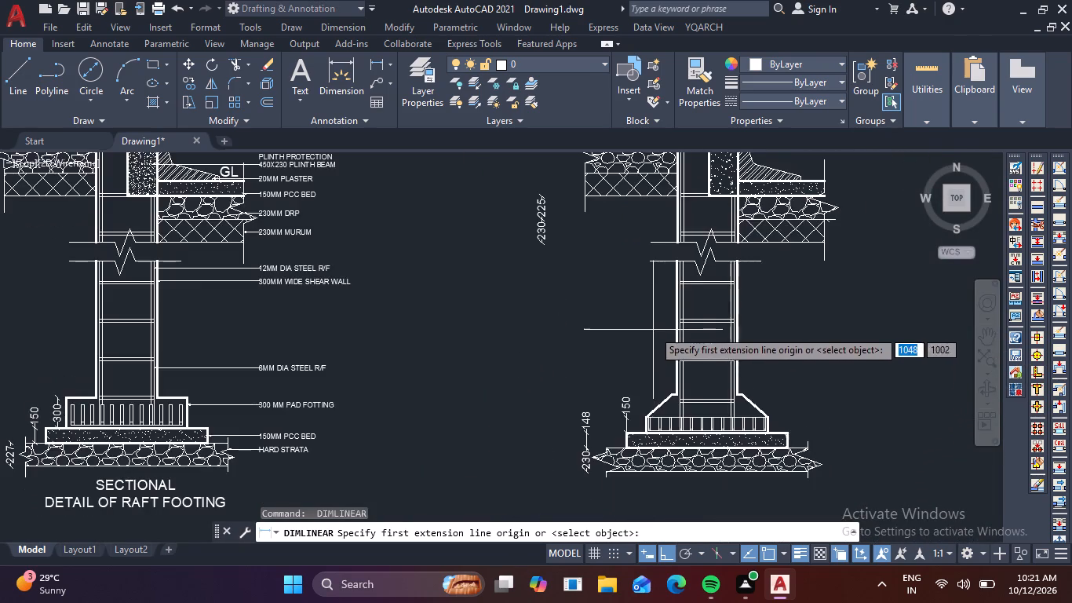
middle_drag(653, 330, 713, 490)
scroll(633, 365, up, 2)
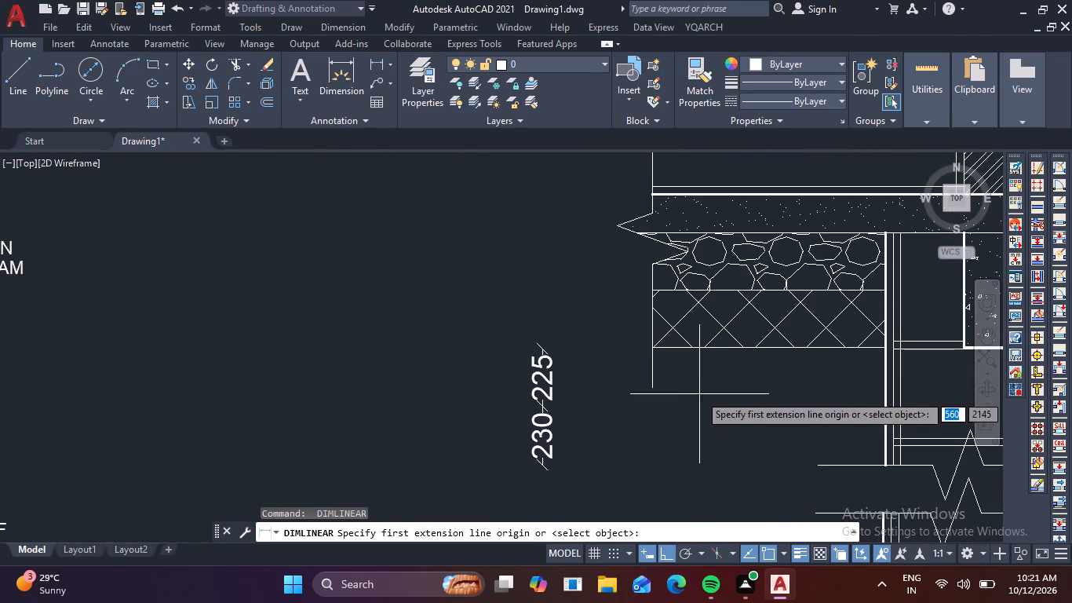
scroll(699, 398, down, 2)
scroll(720, 411, up, 2)
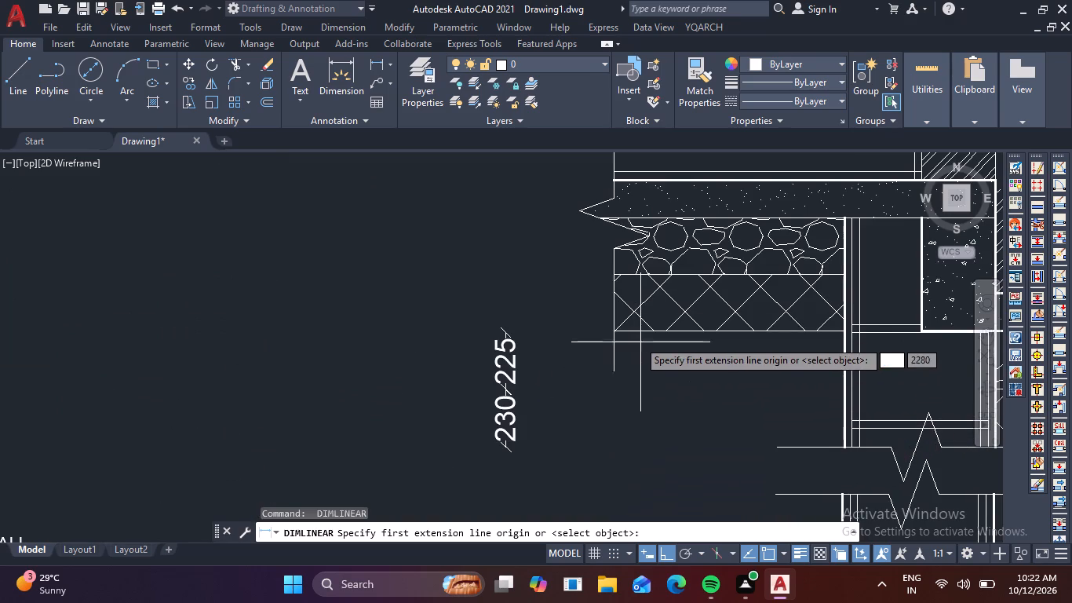
key(Escape)
drag(578, 430, 472, 364)
click(430, 310)
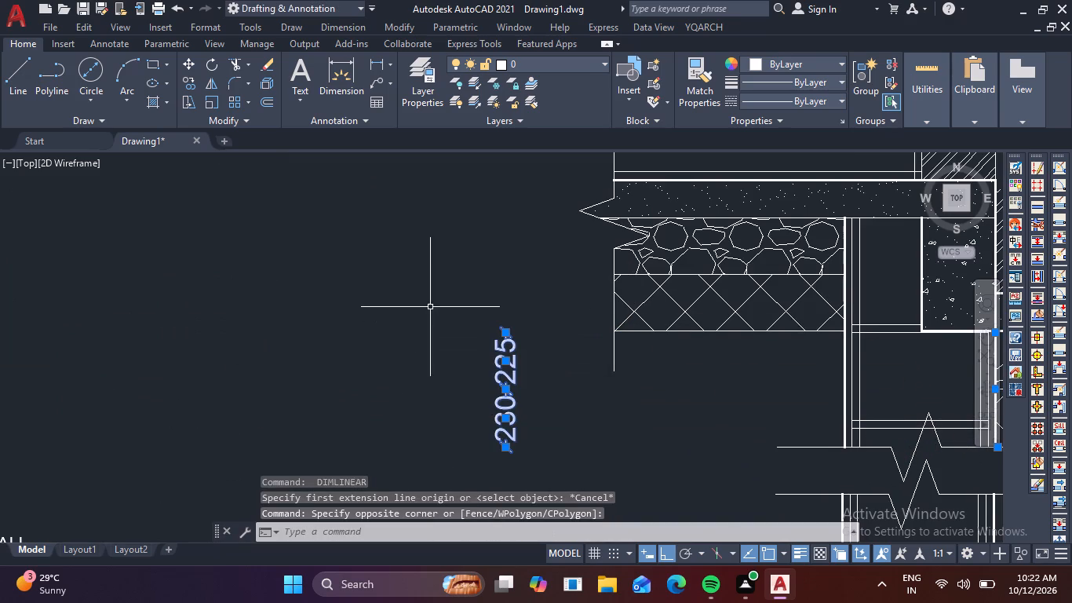
key(Delete)
Dimension the outer murum layer's thickness in the second section, placing the vertical dimension on the far left side.
scroll(546, 353, down, 1)
key(space)
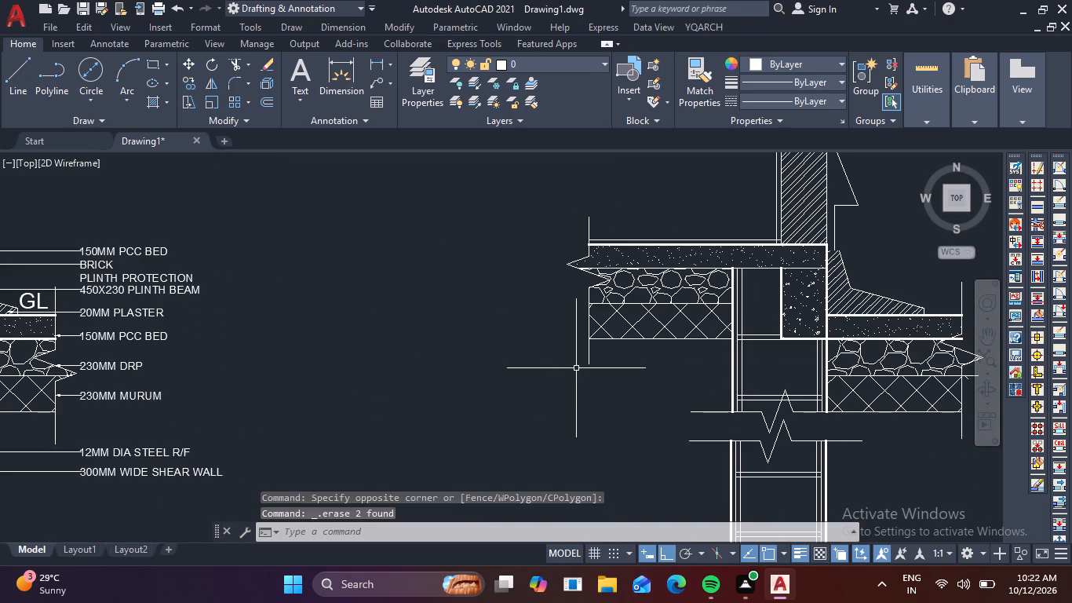
scroll(810, 393, up, 1)
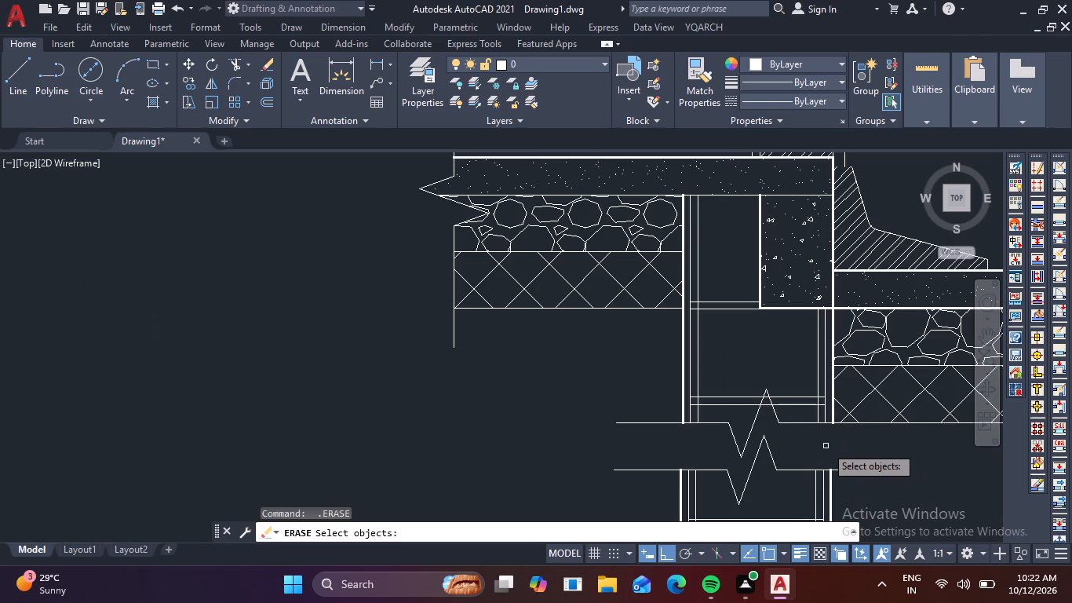
key(Escape)
key(d)
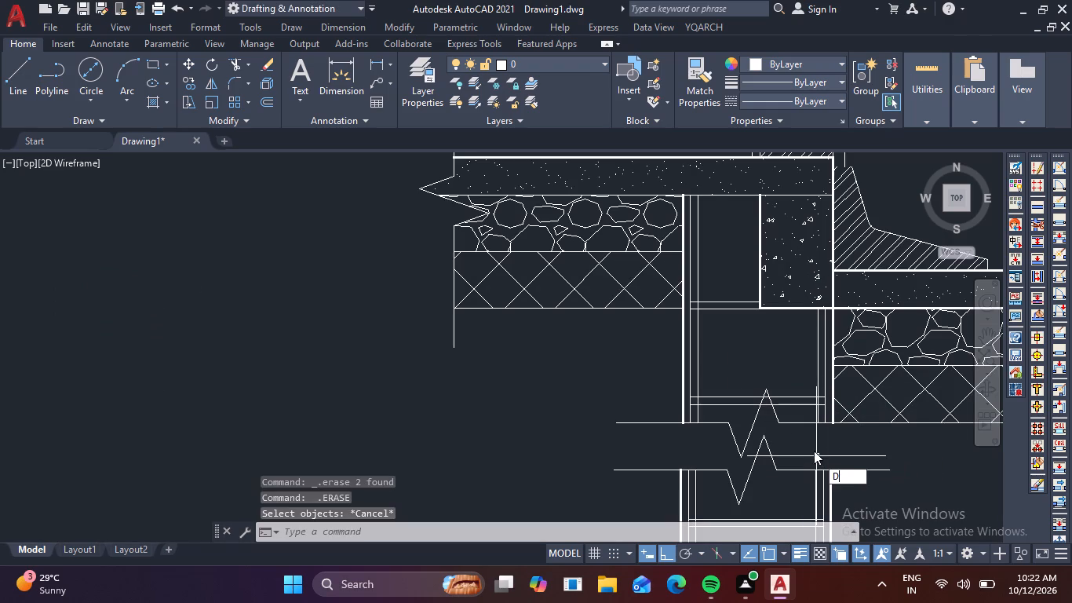
key(l)
key(i)
key(space)
click(838, 425)
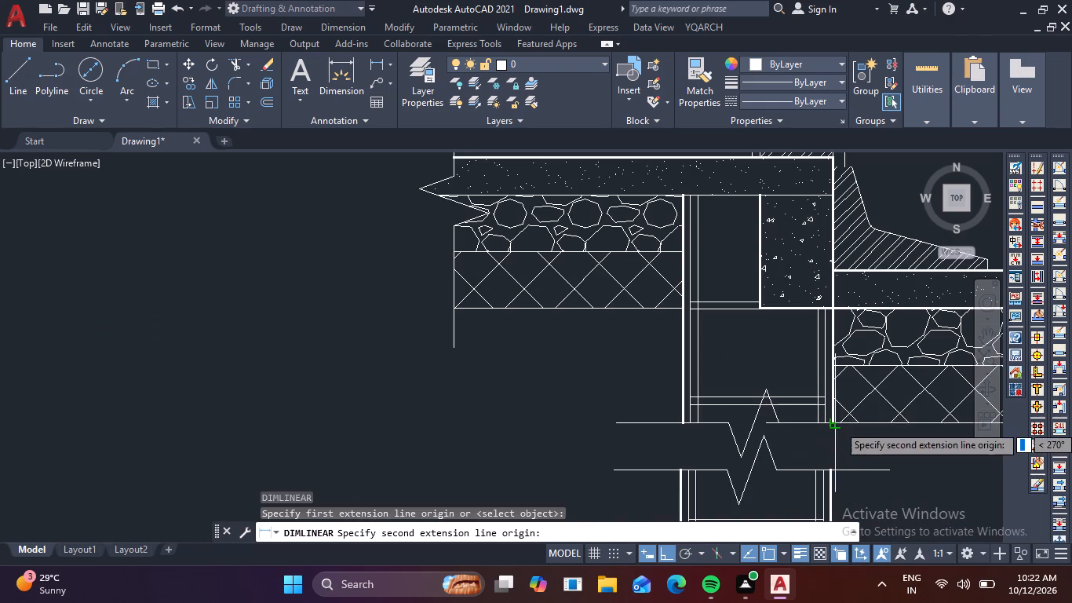
click(834, 370)
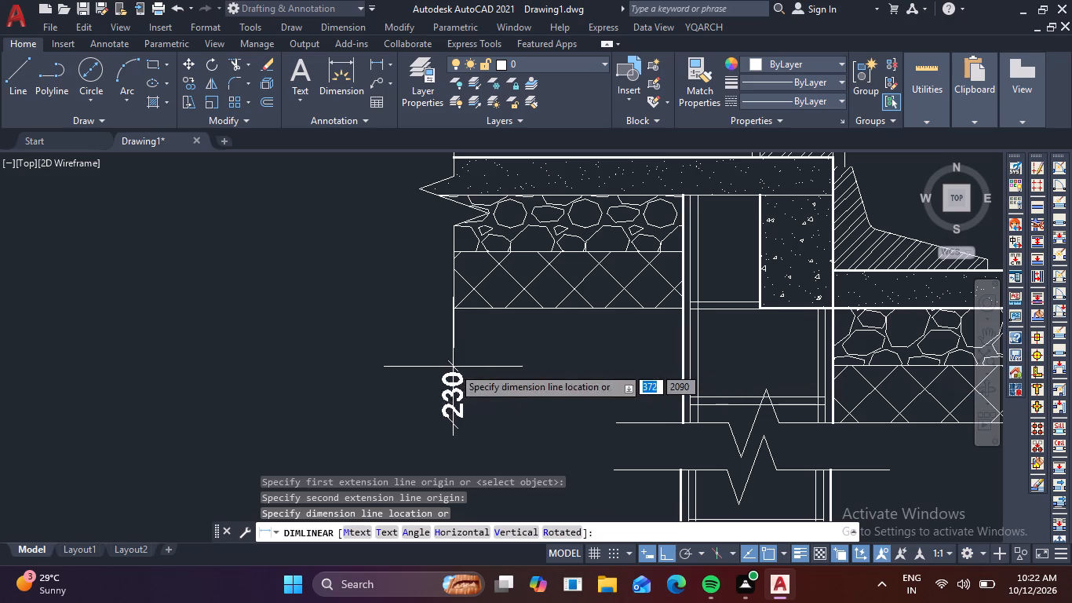
click(388, 388)
Dimension the outer DRP stone layer's thickness in the second section, aligning it above the murum layer's 230 dimension.
key(space)
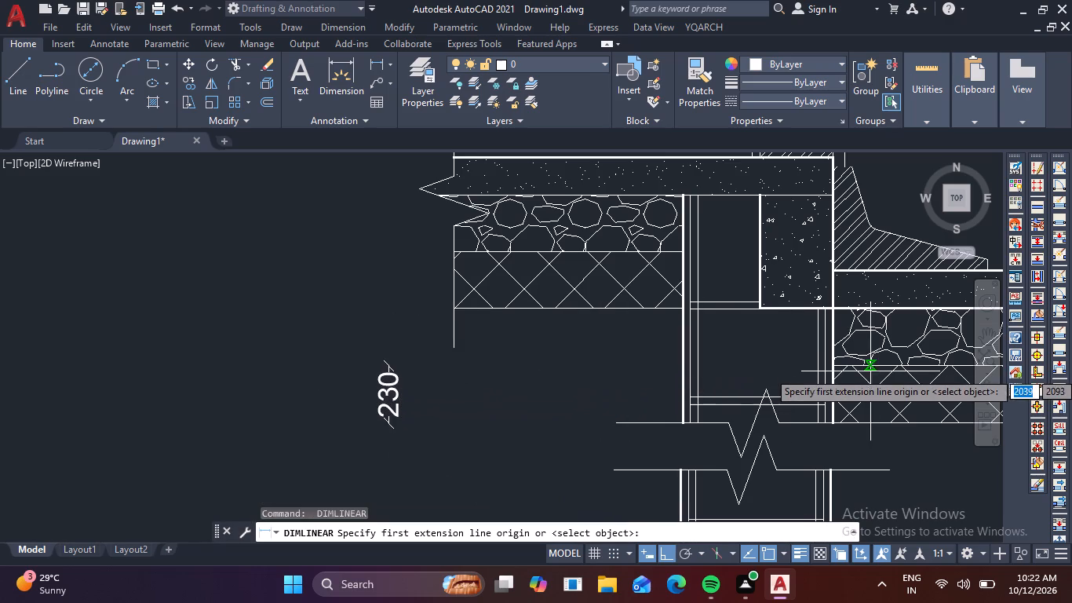
click(833, 372)
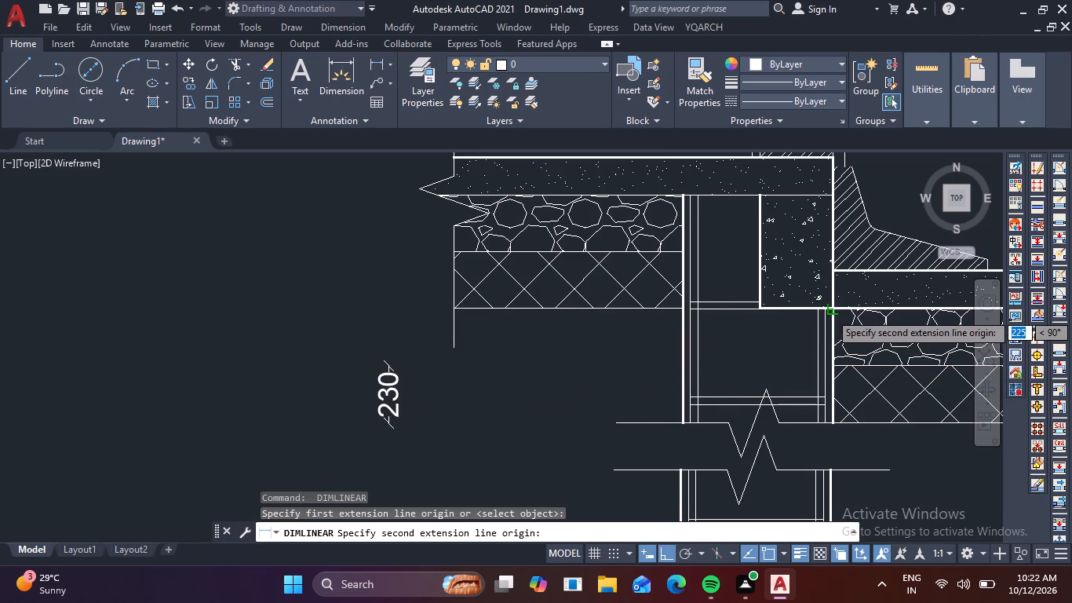
click(830, 312)
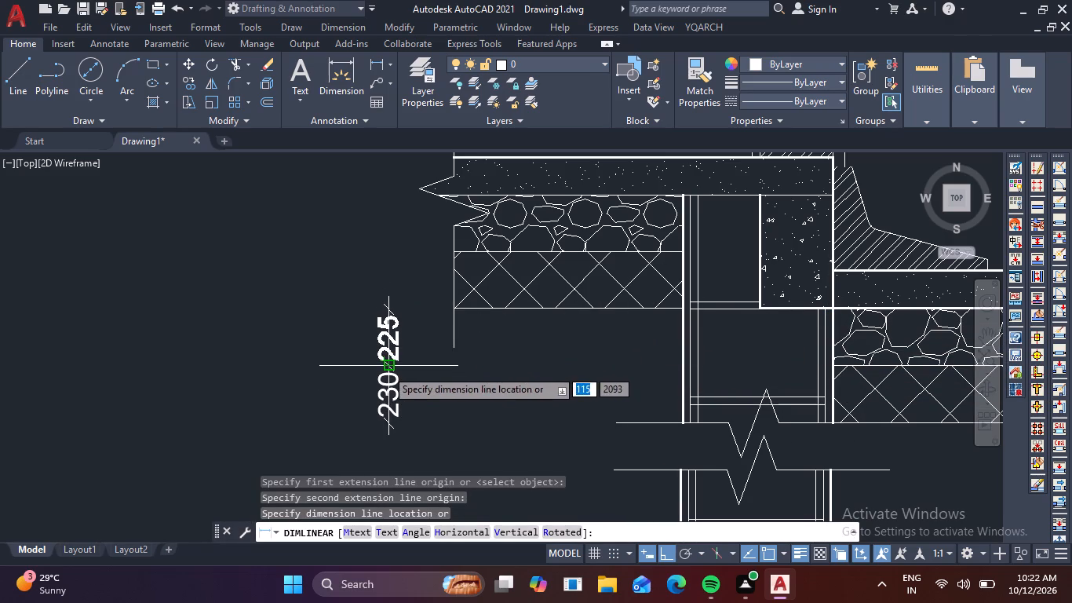
click(386, 369)
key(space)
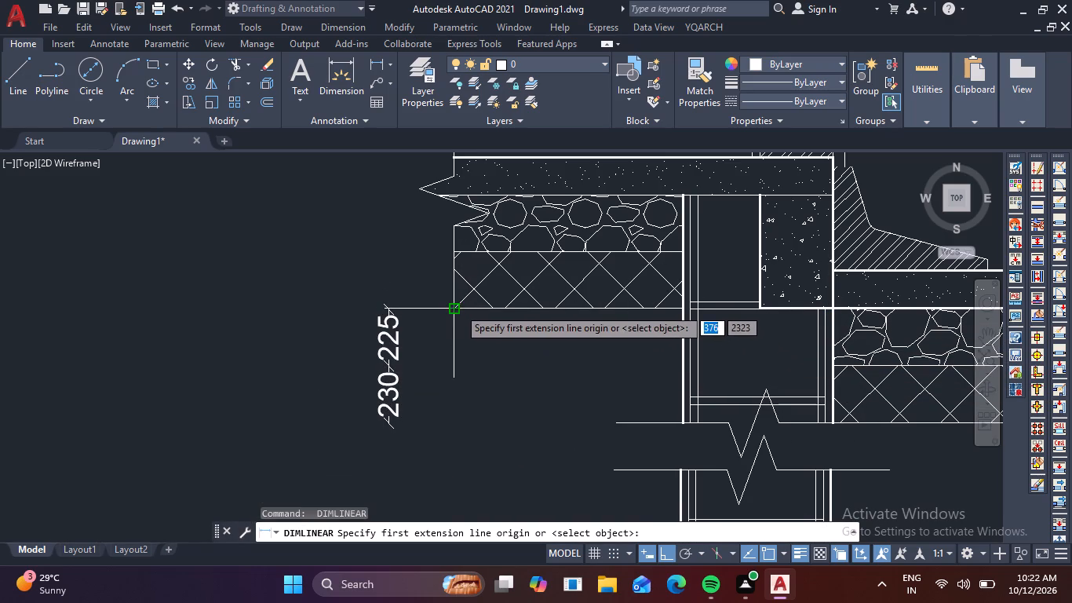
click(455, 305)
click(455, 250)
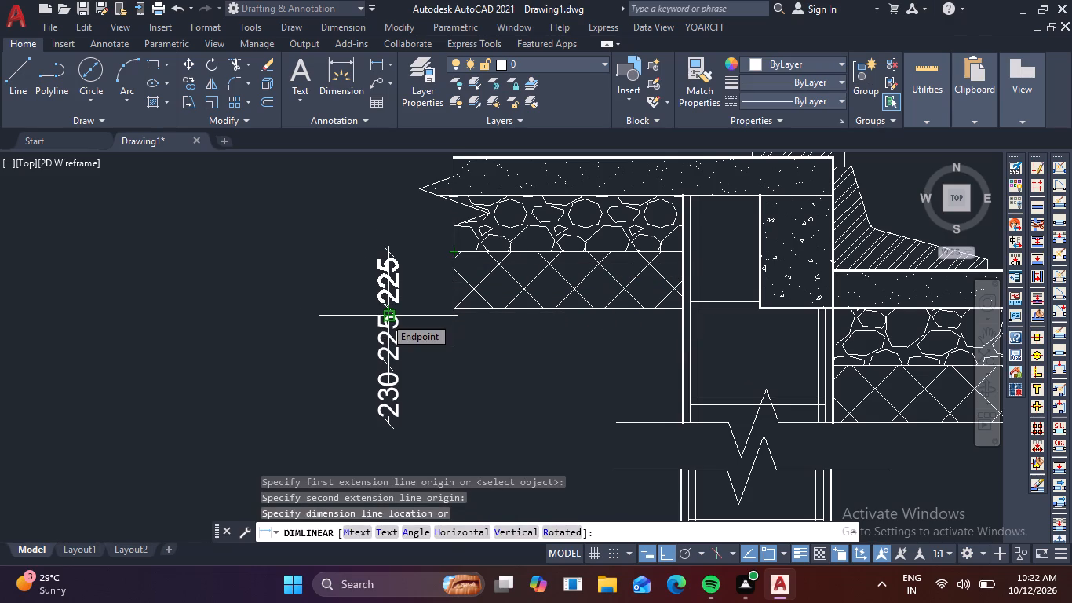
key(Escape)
Dimension the combined height of the stone and murum layers under the second section's floor bed, in line with the dimensions below.
key(space)
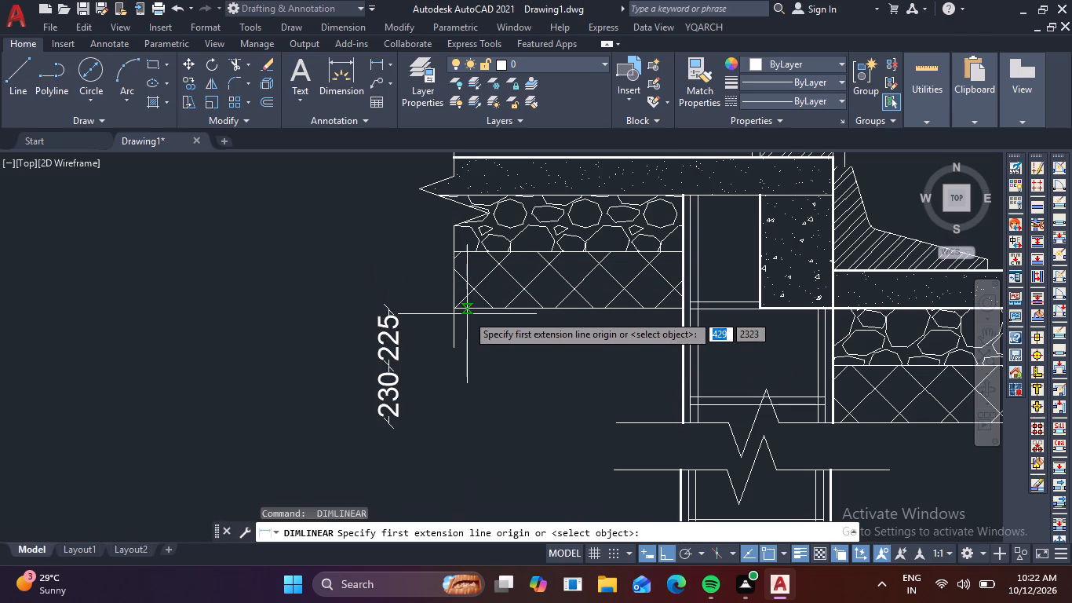
click(455, 312)
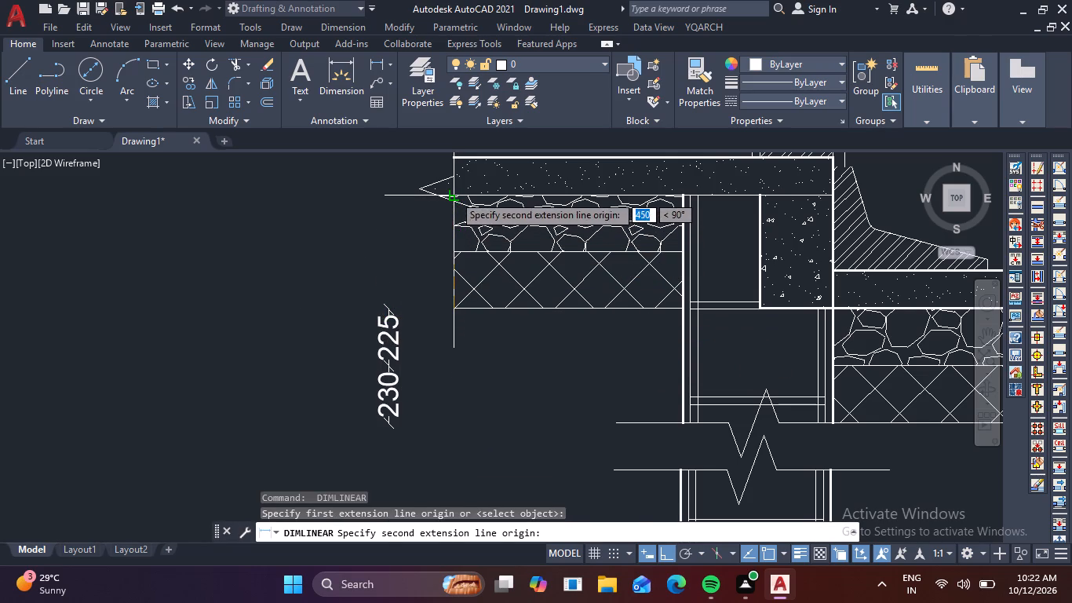
click(454, 194)
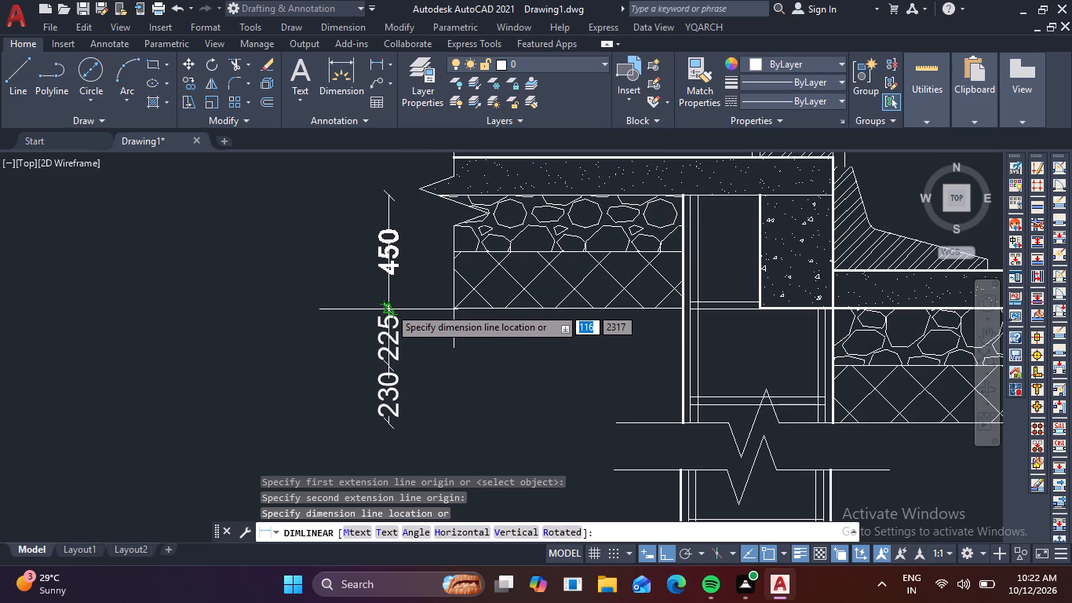
click(389, 307)
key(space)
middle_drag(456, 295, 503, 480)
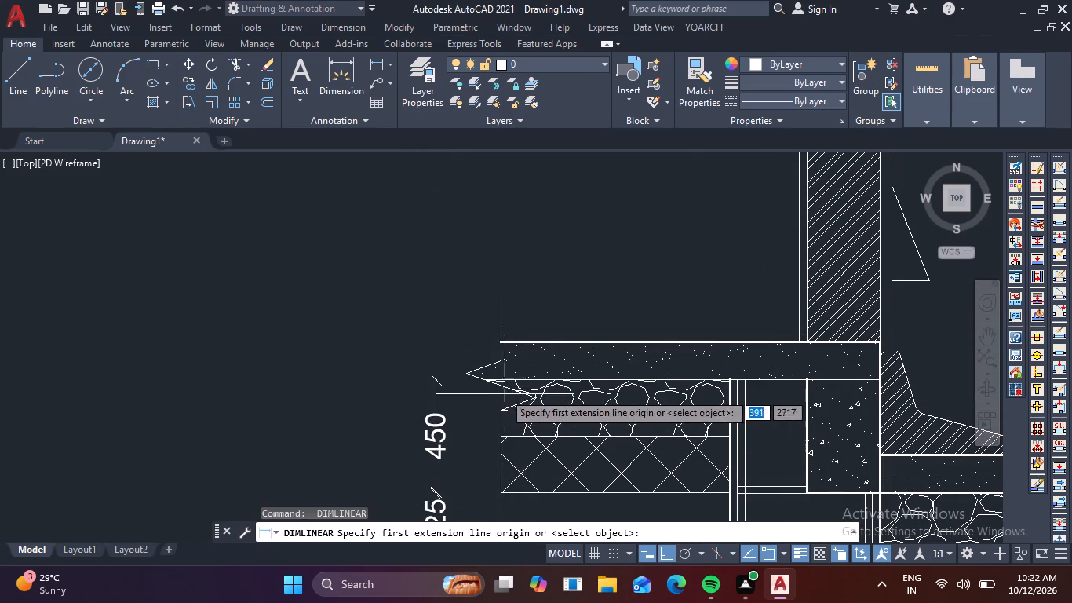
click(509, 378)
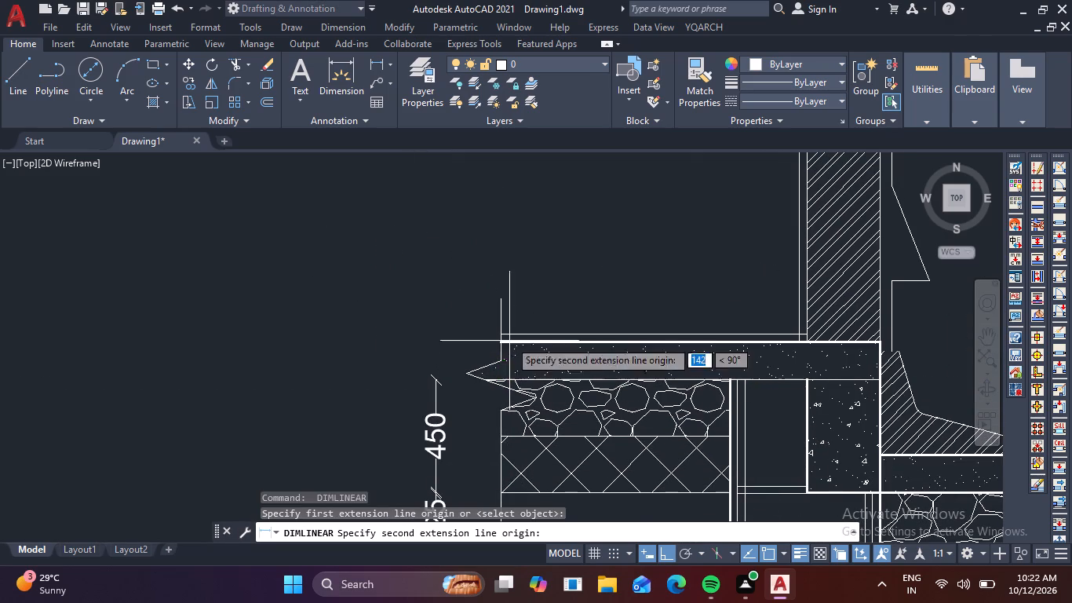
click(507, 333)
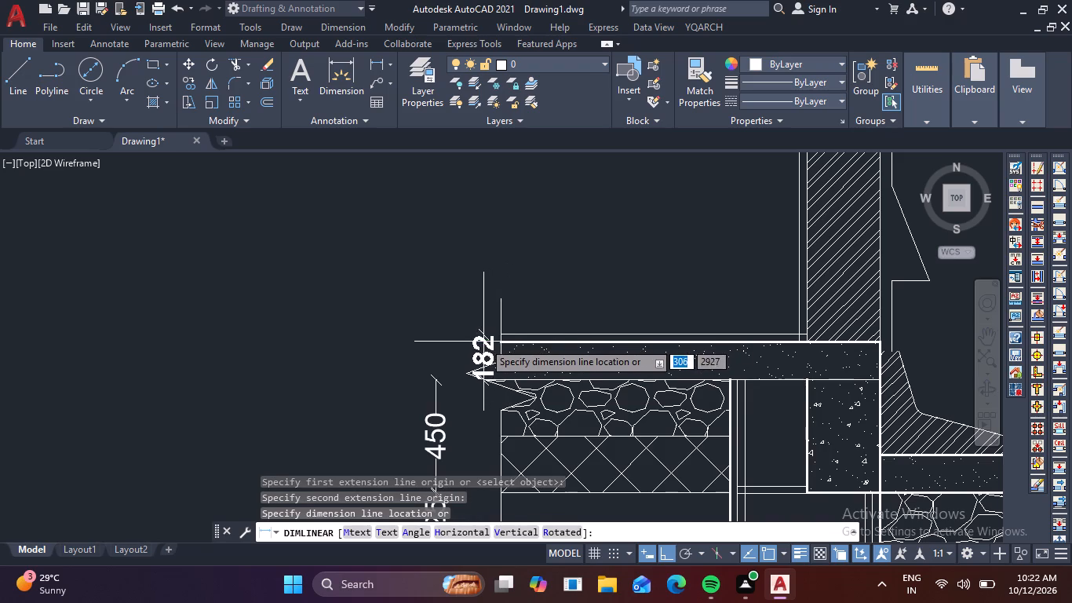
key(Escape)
Dimension the thickness of the second section's floor PCC bed, continuing the same vertical dimension line upward.
key(space)
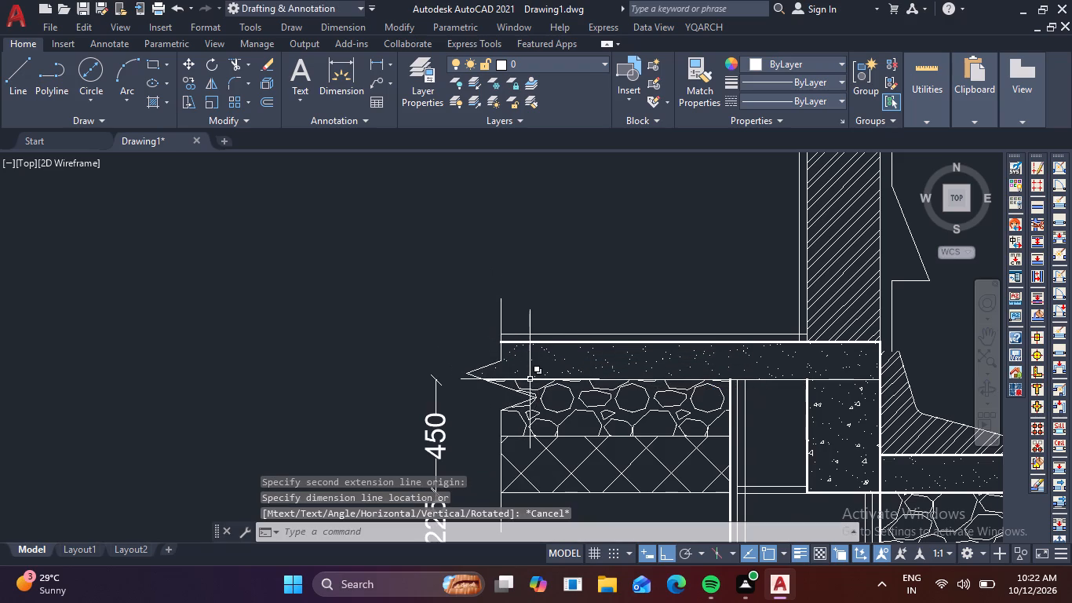
click(507, 376)
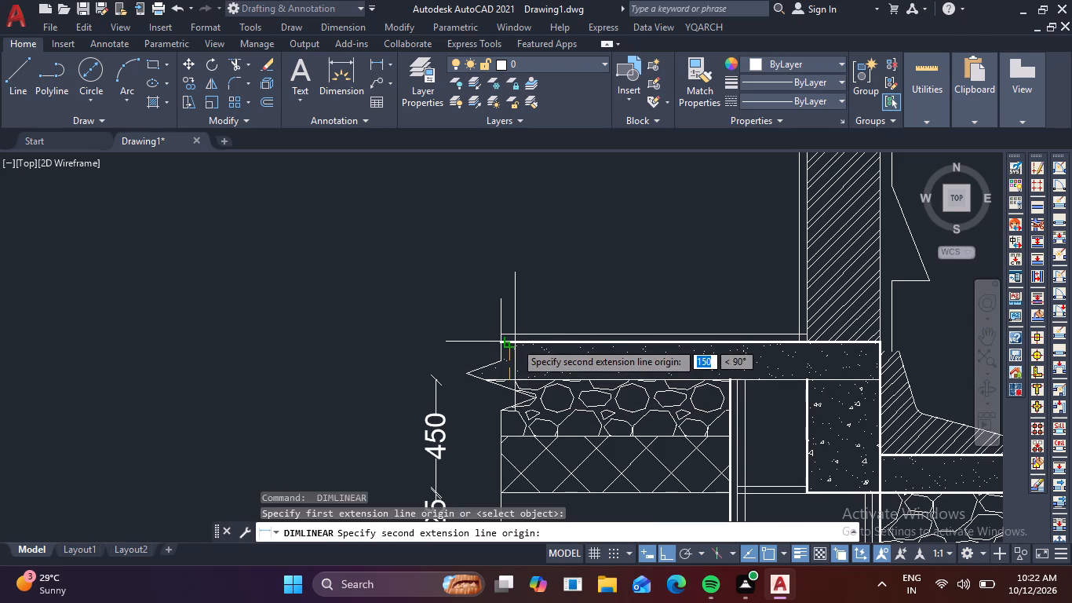
click(511, 342)
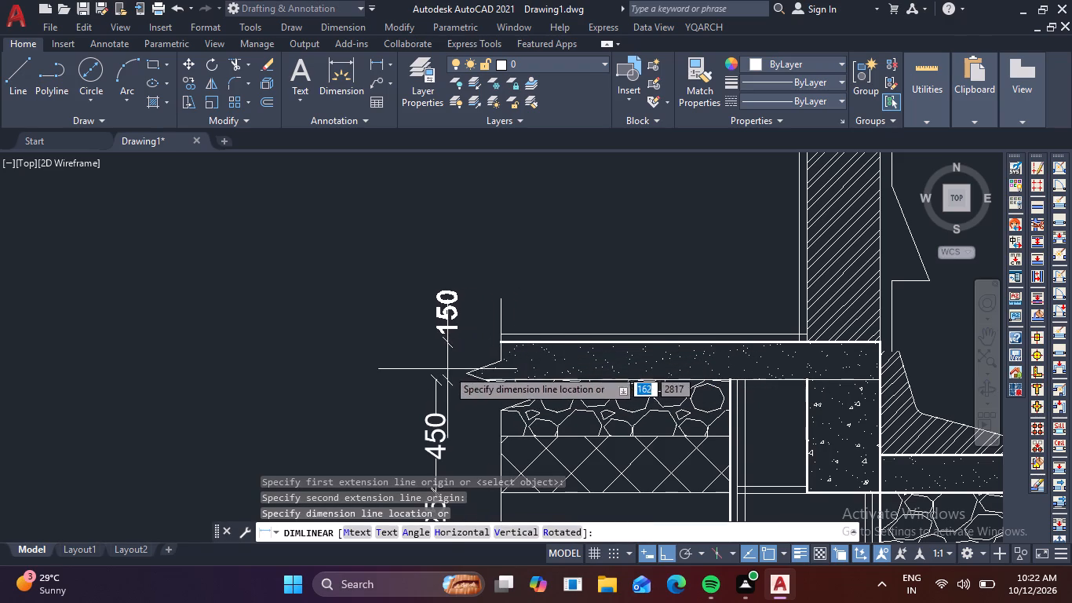
click(434, 380)
Add a multileader reading "230MM BRICK WALL" pointing horizontally to the outer face of the second section's hatched wall.
scroll(560, 453, down, 1)
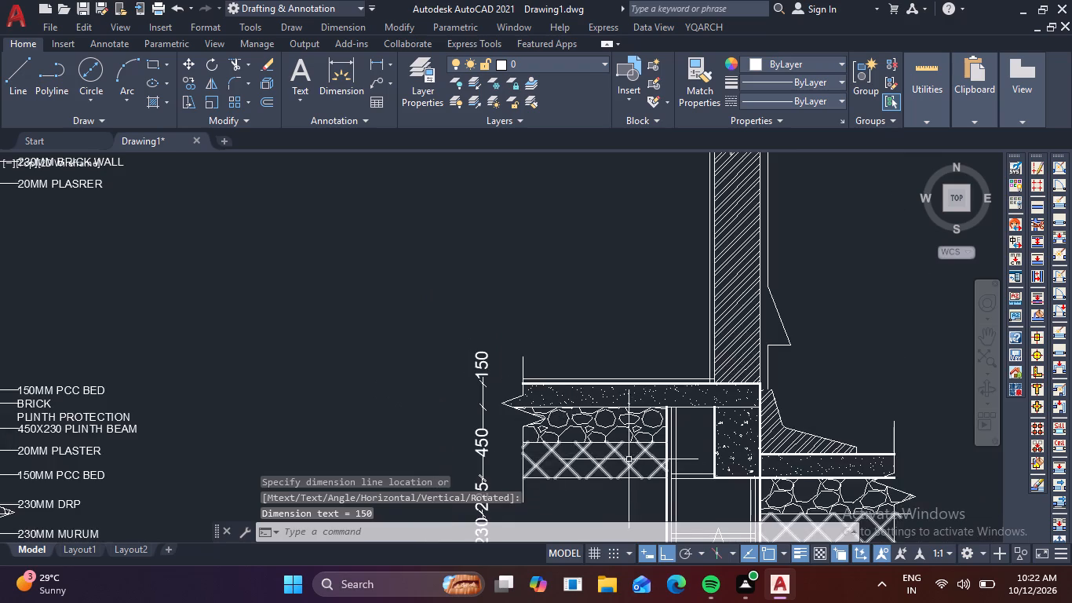
middle_drag(632, 463, 597, 324)
scroll(641, 367, down, 1)
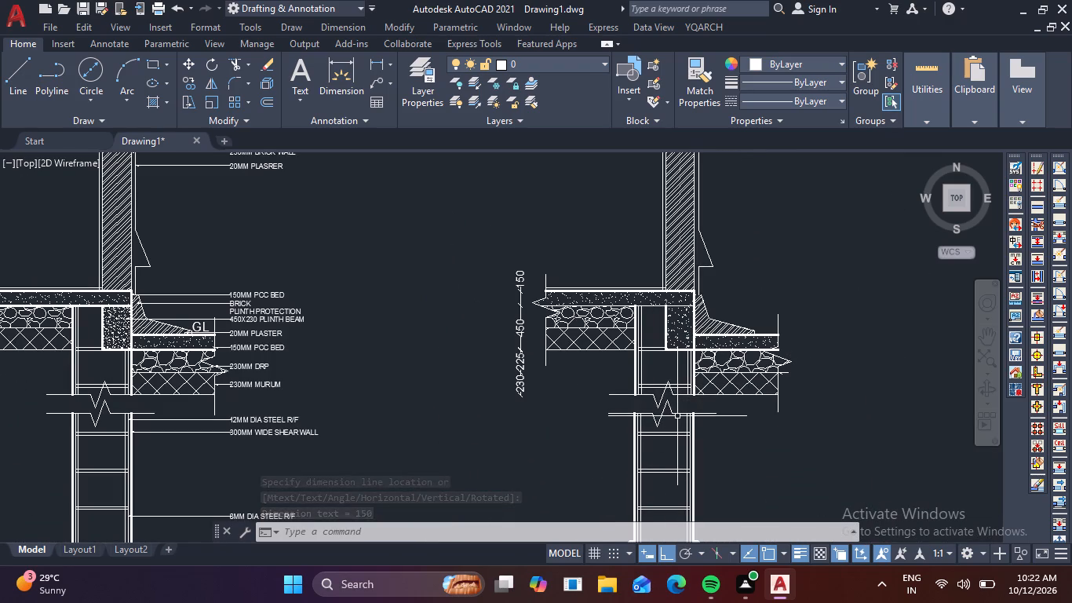
middle_drag(735, 424, 735, 394)
middle_drag(735, 411, 759, 511)
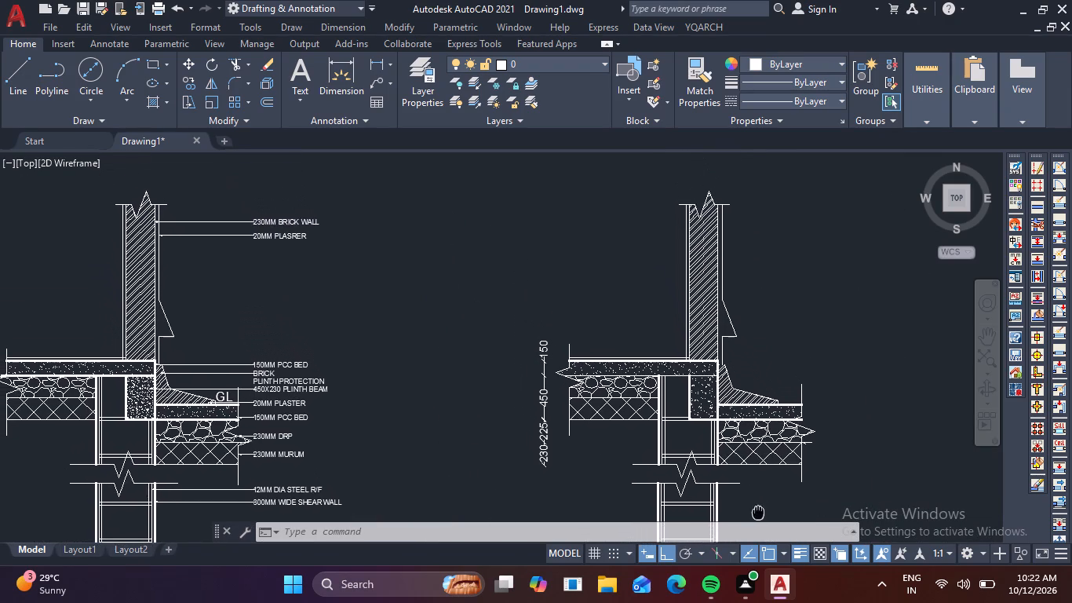
middle_drag(759, 511, 750, 451)
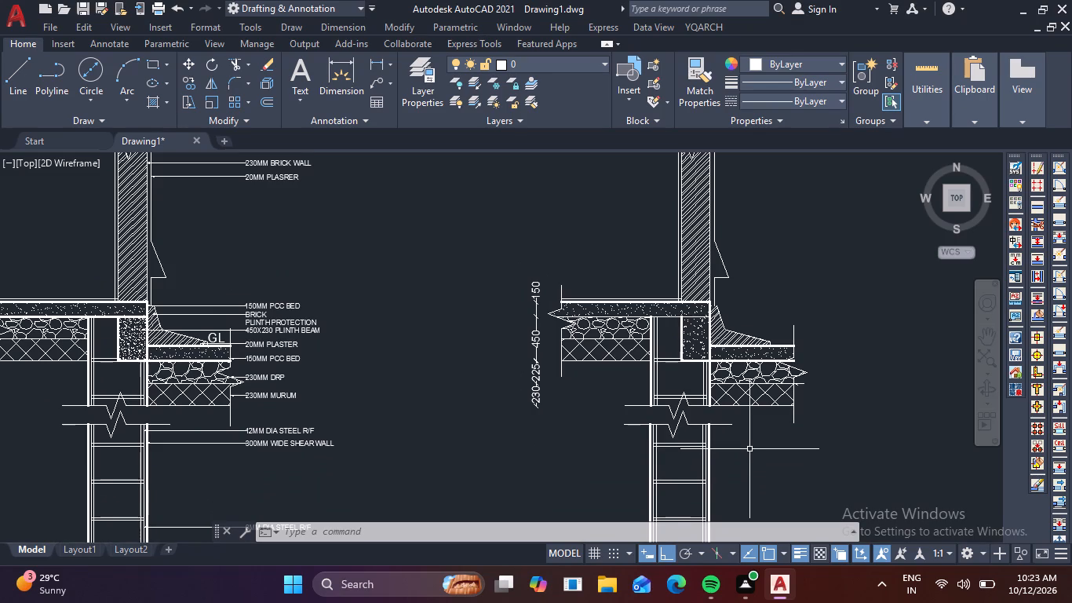
text(MULT)
key(space)
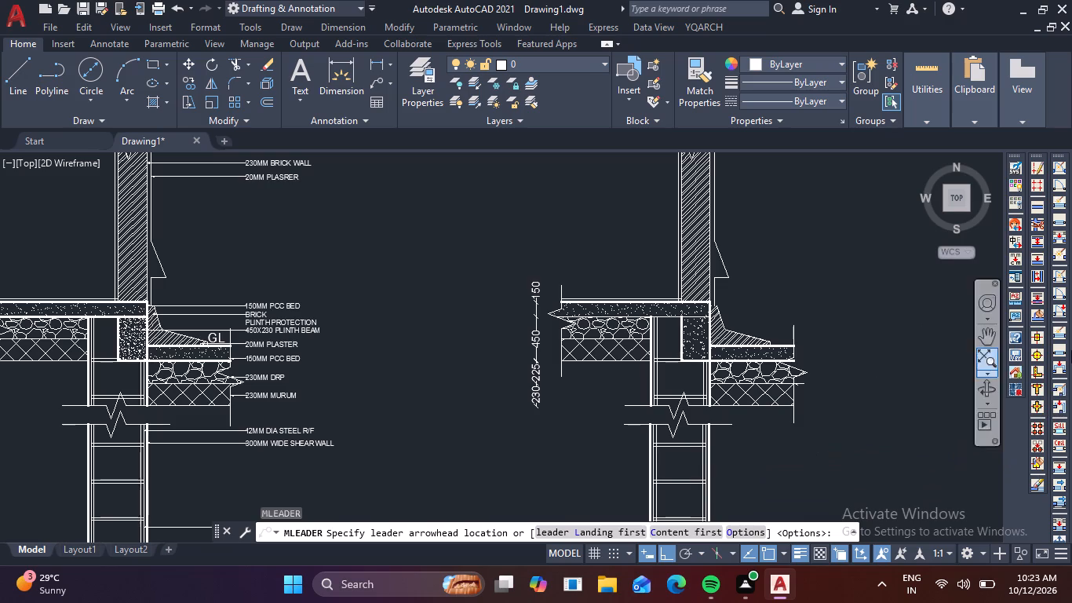
middle_drag(805, 258, 693, 475)
scroll(591, 389, up, 1)
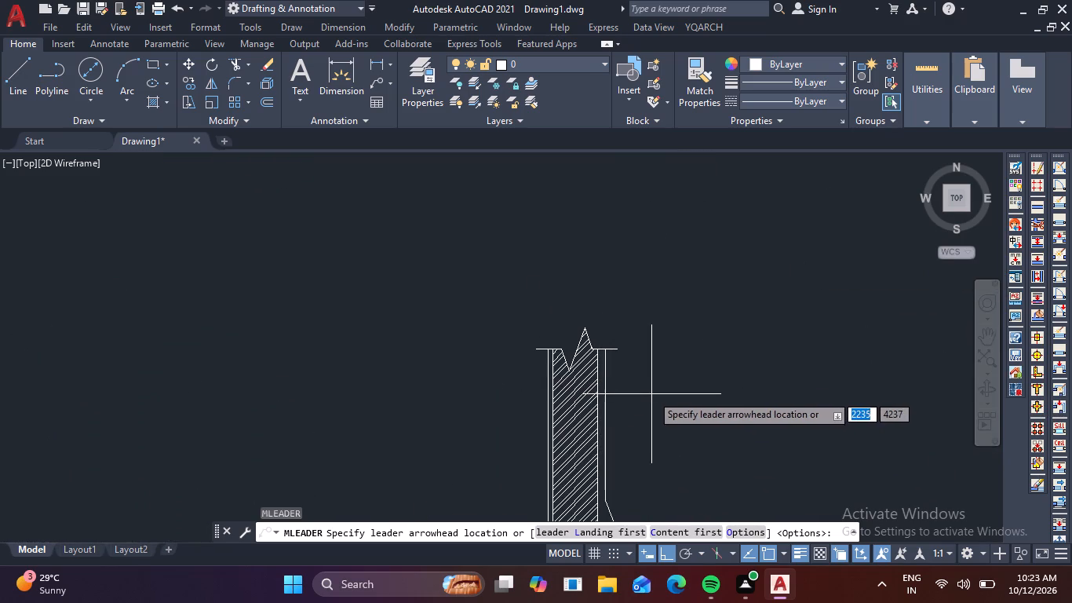
scroll(563, 401, up, 2)
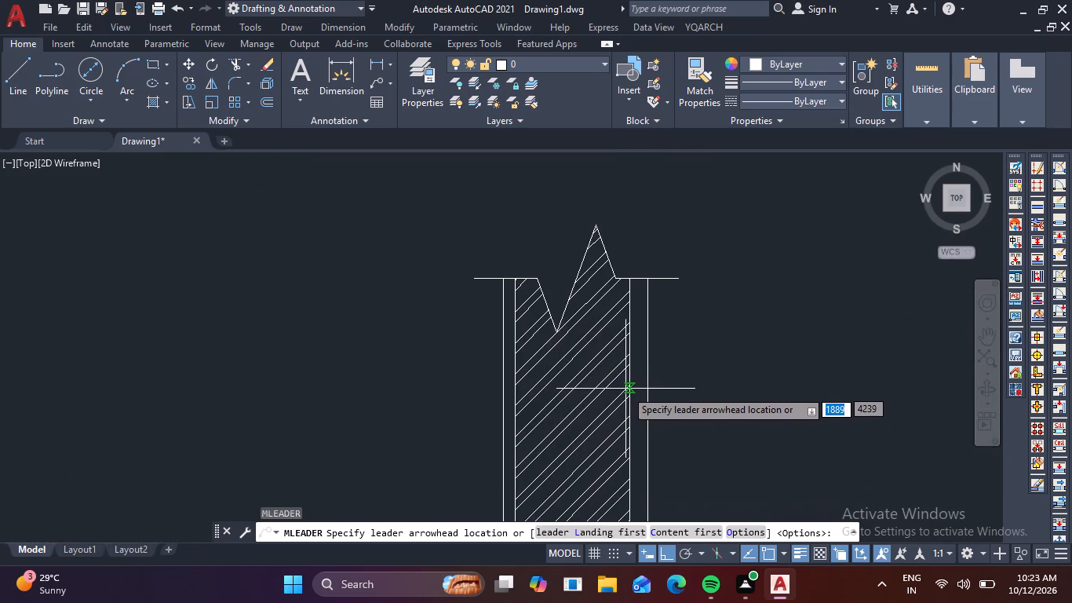
click(633, 390)
middle_drag(915, 382, 793, 210)
click(799, 215)
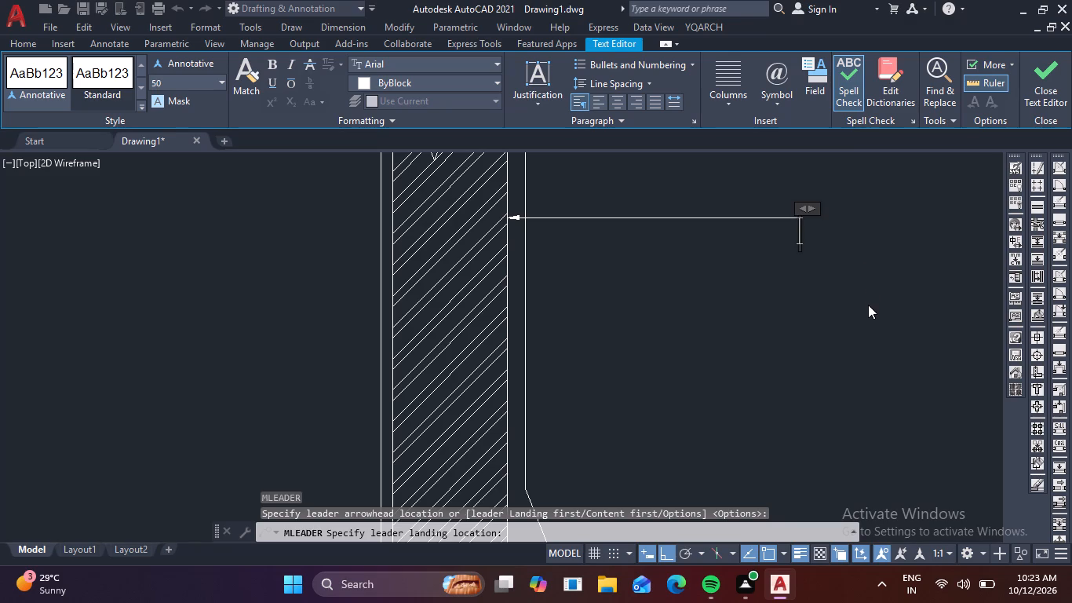
text(230)
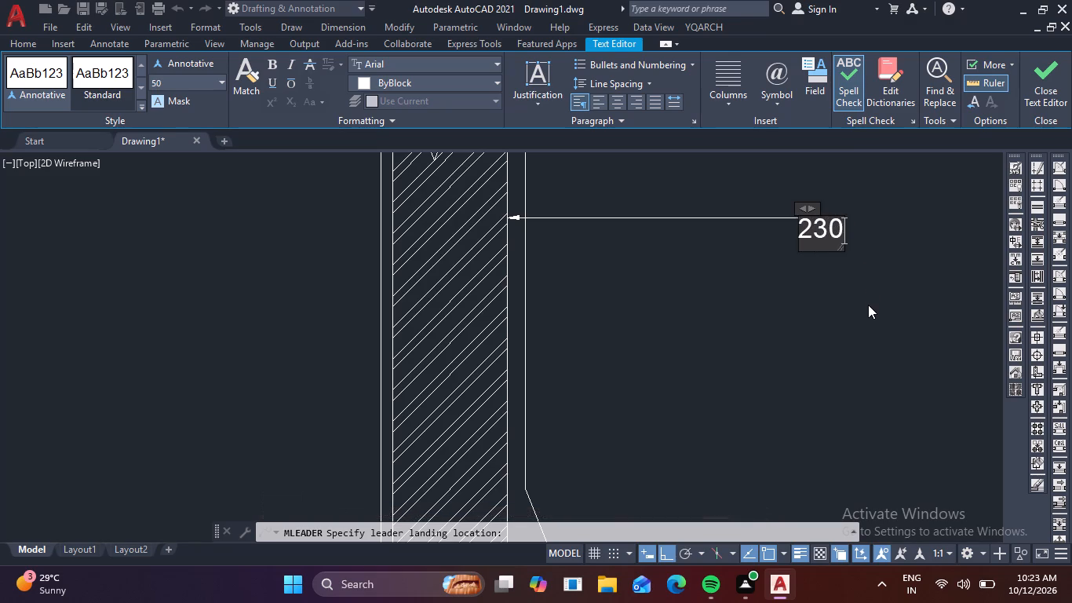
text(MM BRICJ)
key(BackSpace)
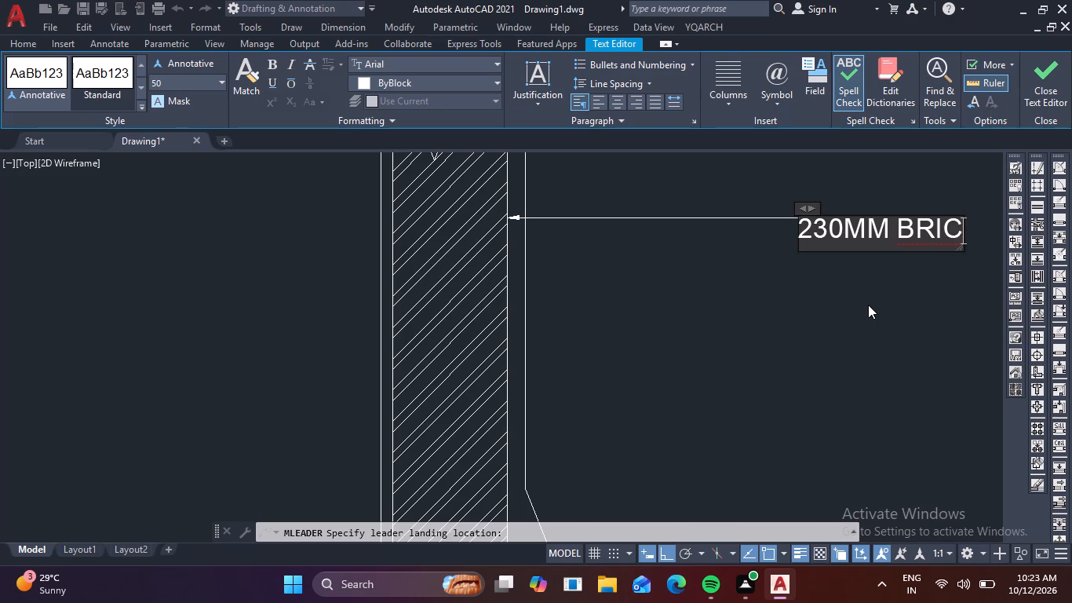
key(k)
key(space)
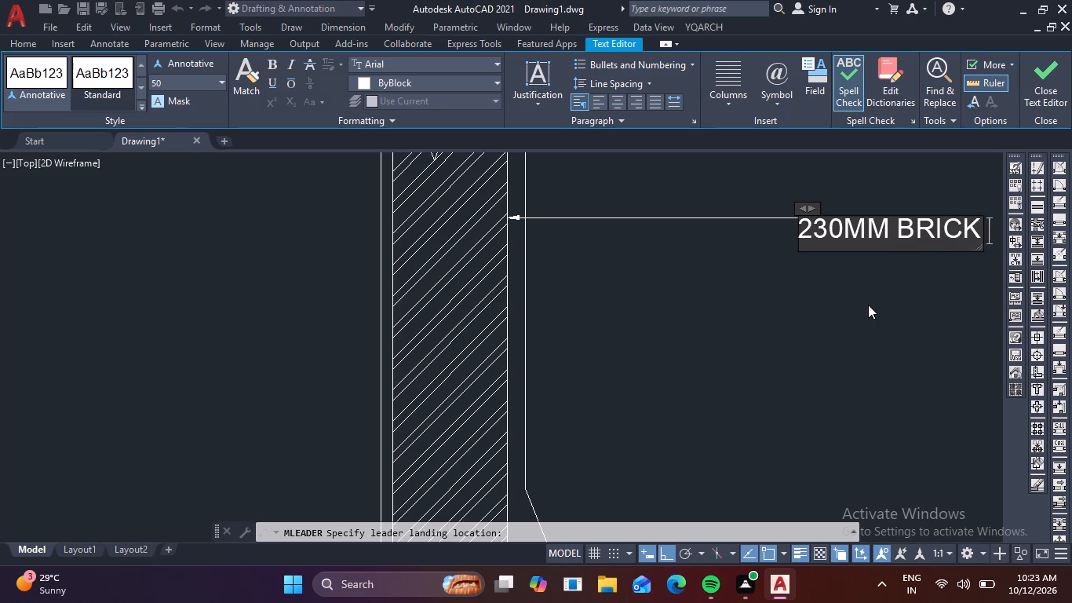
text(WALL)
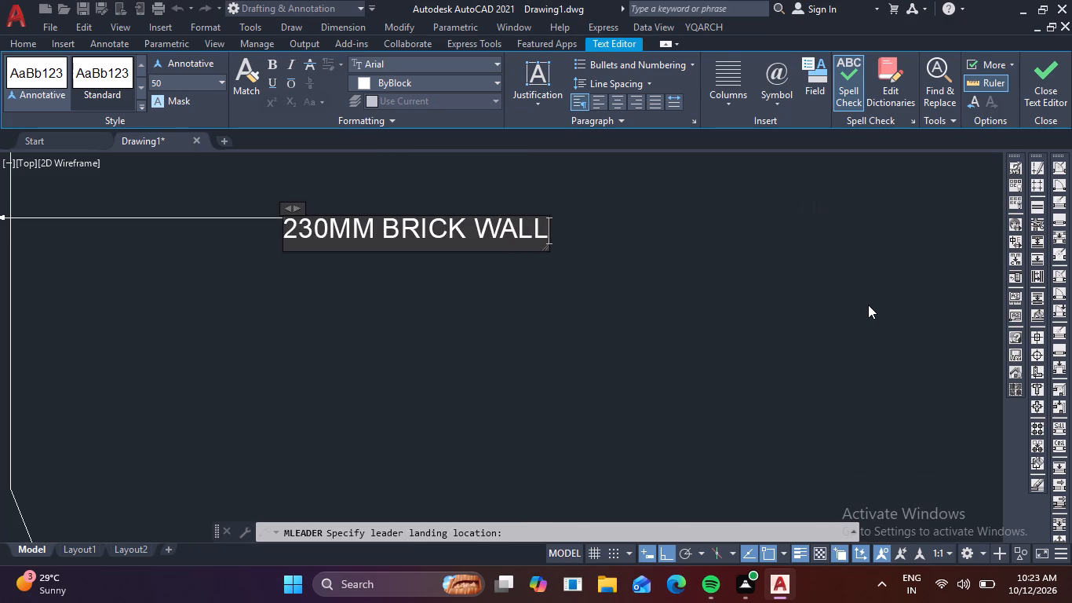
click(869, 305)
Add a multileader reading "20 MM PLASTER" to the wall's outer plaster line, aligned beneath the brick wall label.
scroll(503, 339, down, 1)
middle_drag(562, 350, 588, 359)
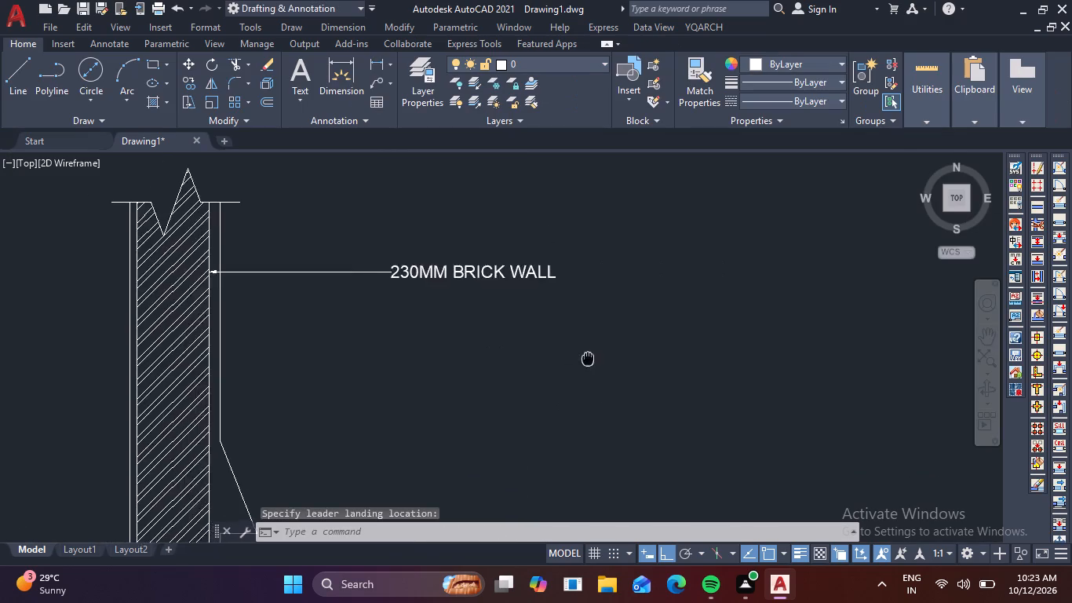
middle_drag(588, 359, 695, 334)
key(space)
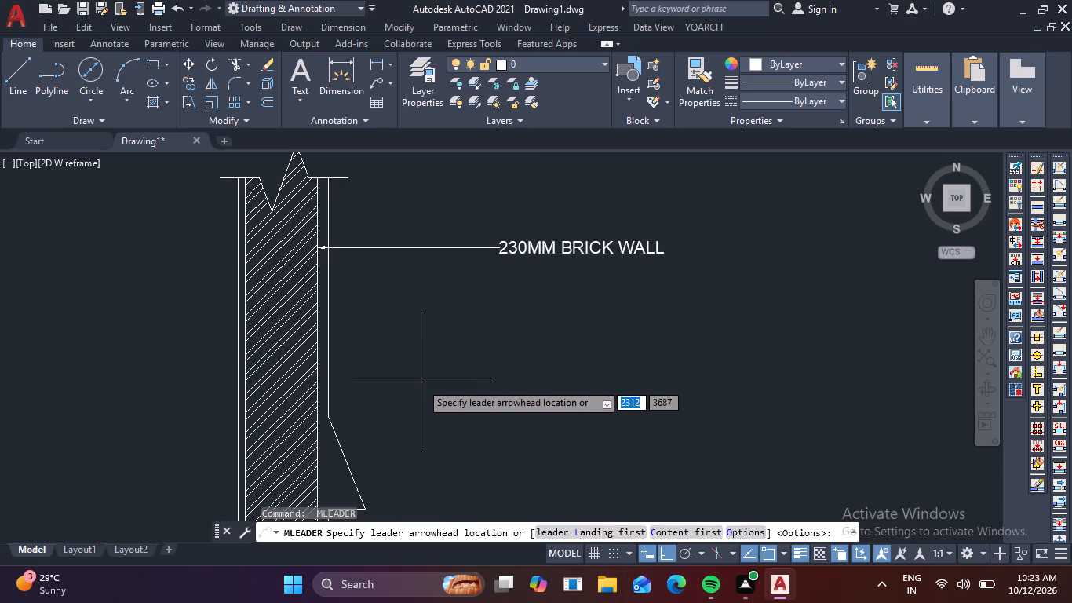
click(326, 288)
scroll(479, 266, up, 1)
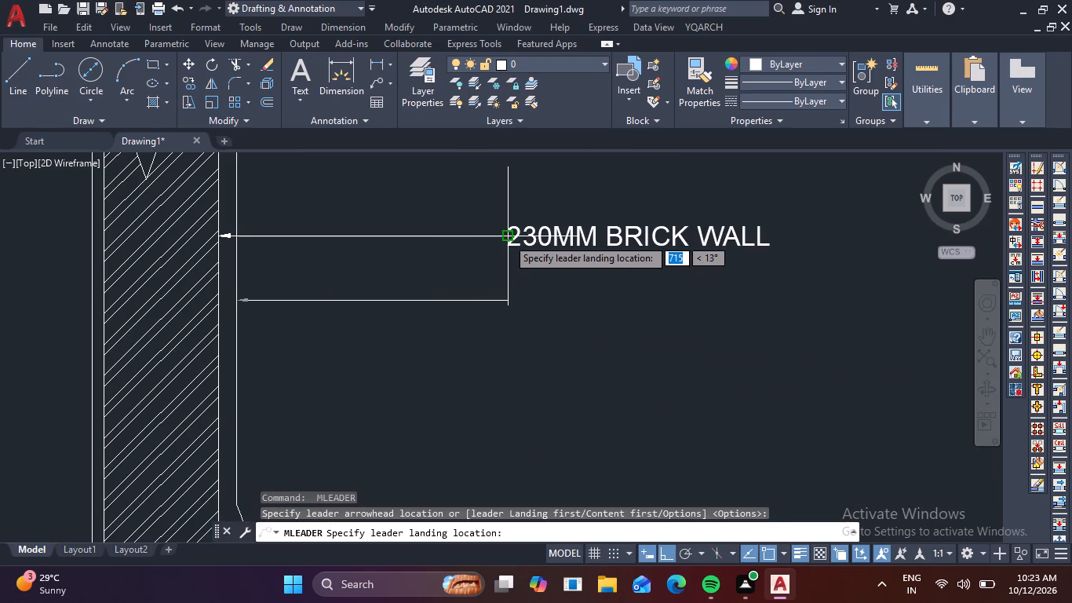
click(511, 298)
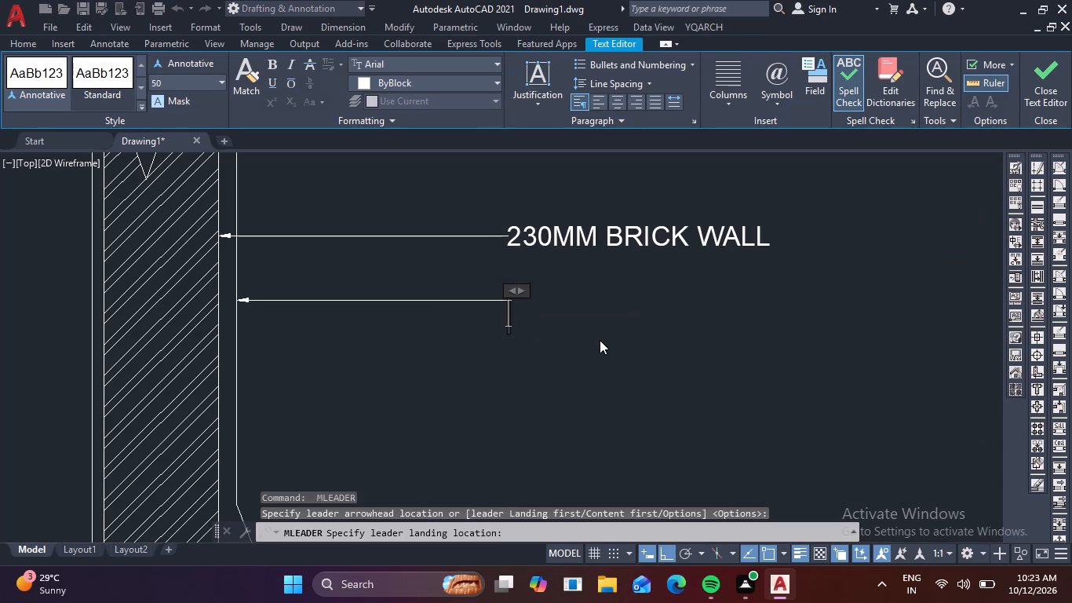
text(20)
key(space)
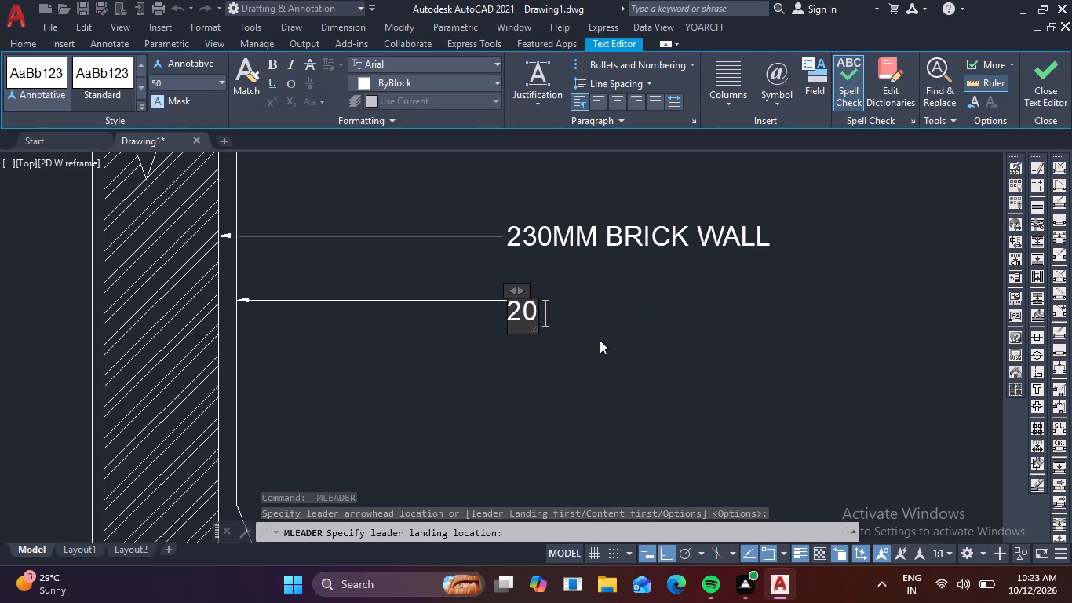
text(MM)
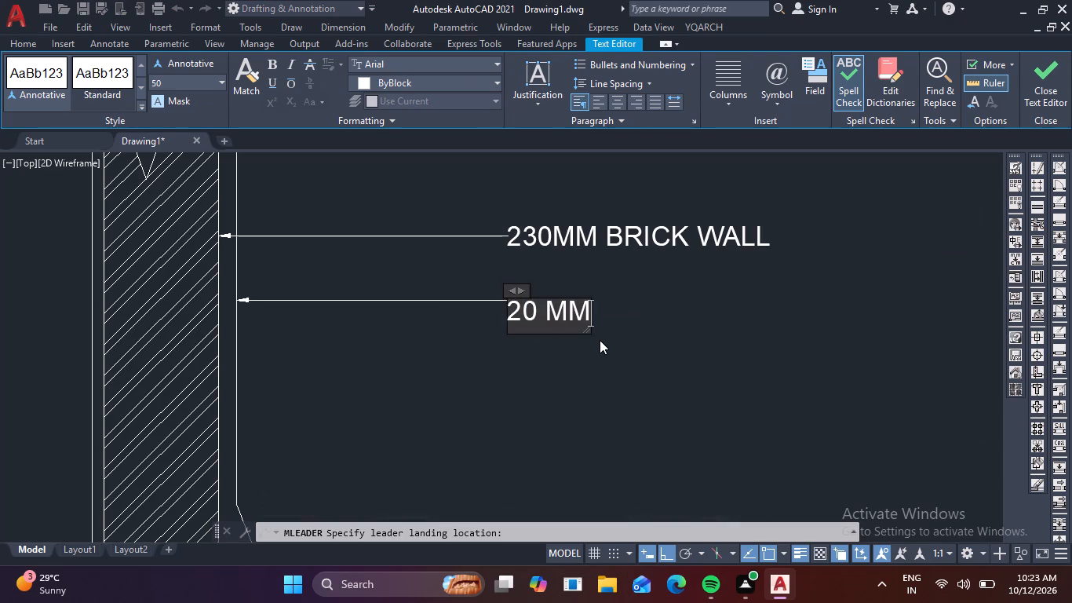
key(space)
text(PLASTE)
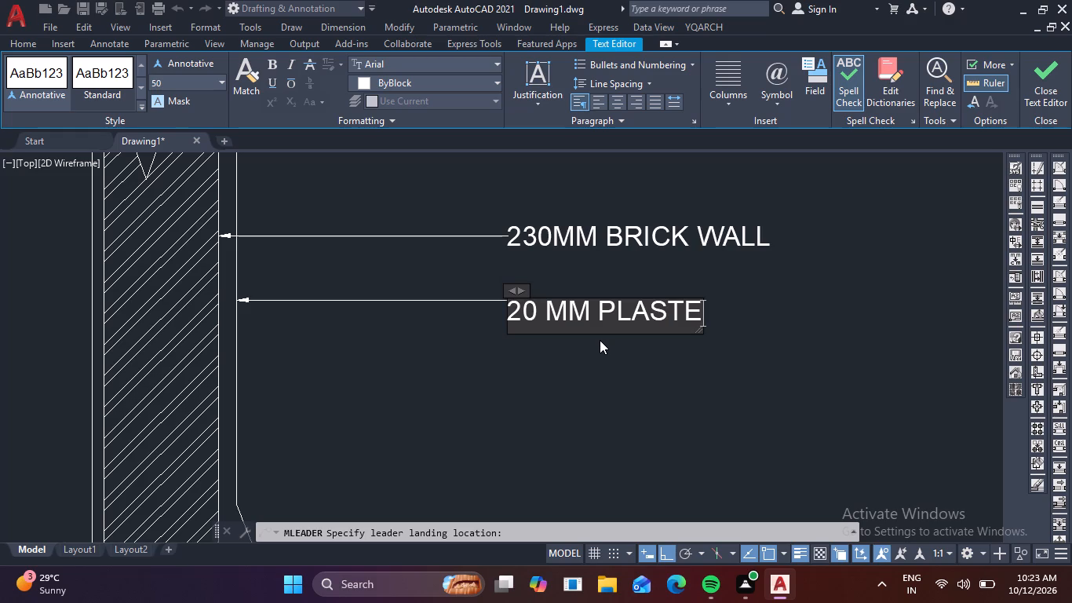
key(r)
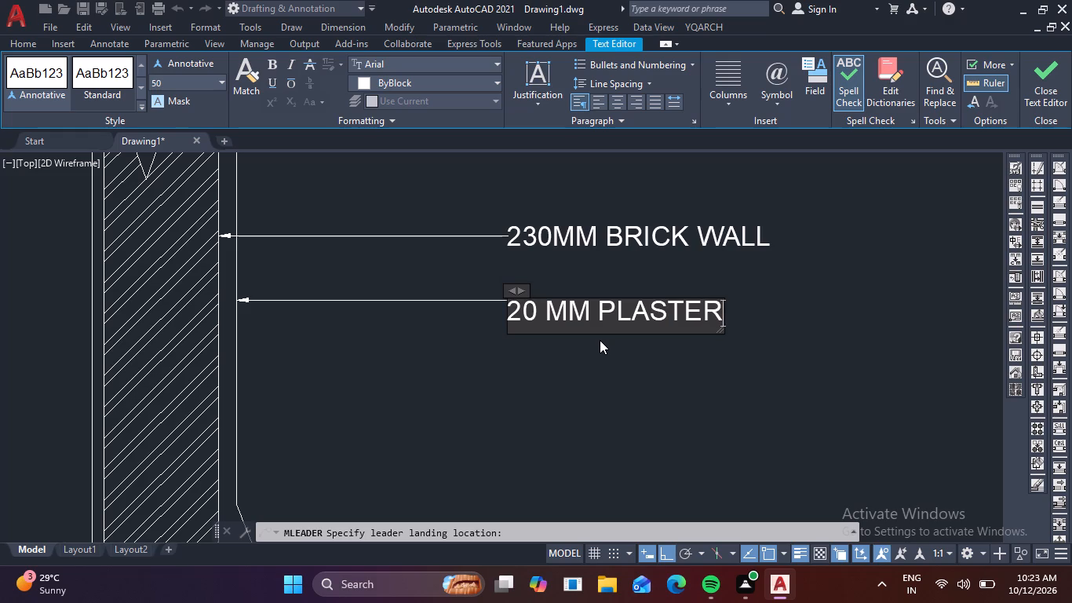
click(600, 340)
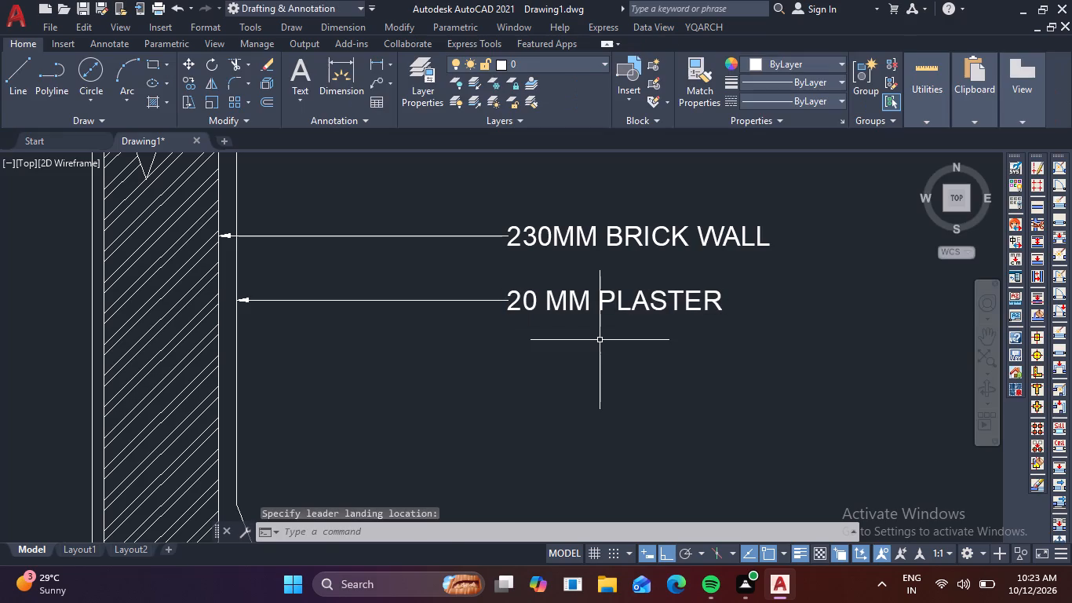
Draw a horizontal line closing the top of the sloped hatched fillet, from its upper corner to the slab's outer edge.
scroll(600, 340, down, 2)
middle_drag(605, 354, 612, 226)
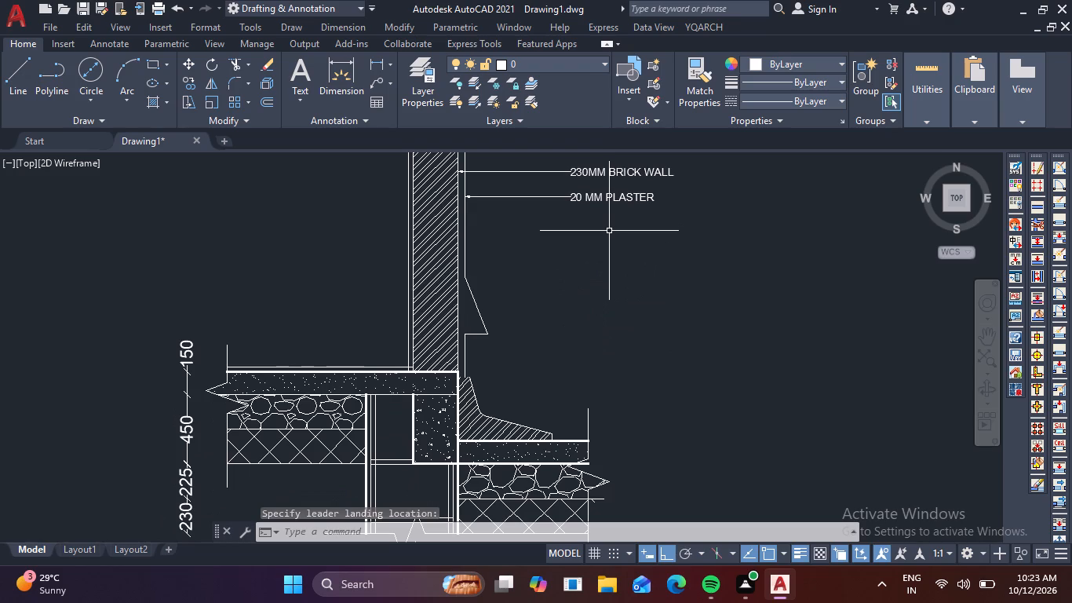
scroll(469, 341, up, 1)
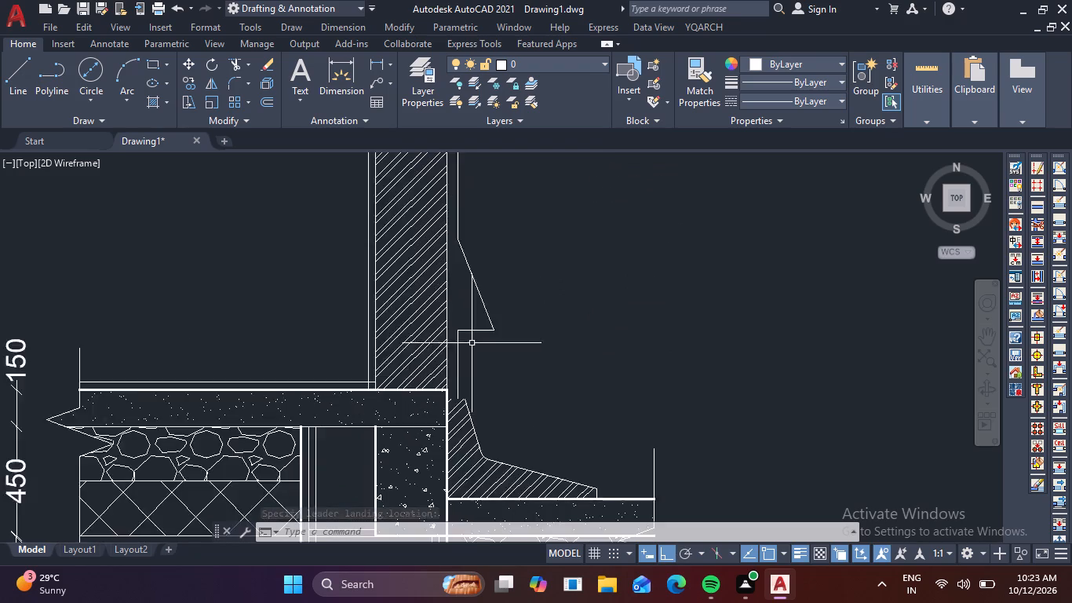
scroll(472, 345, up, 1)
middle_drag(506, 380, 525, 233)
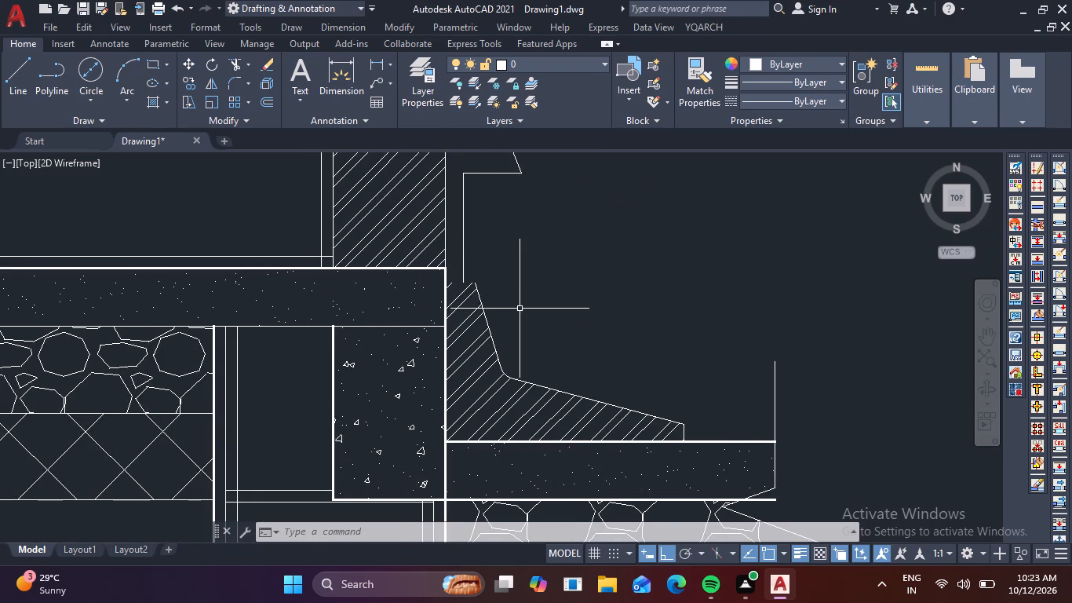
scroll(517, 310, up, 1)
key(Escape)
text(L)
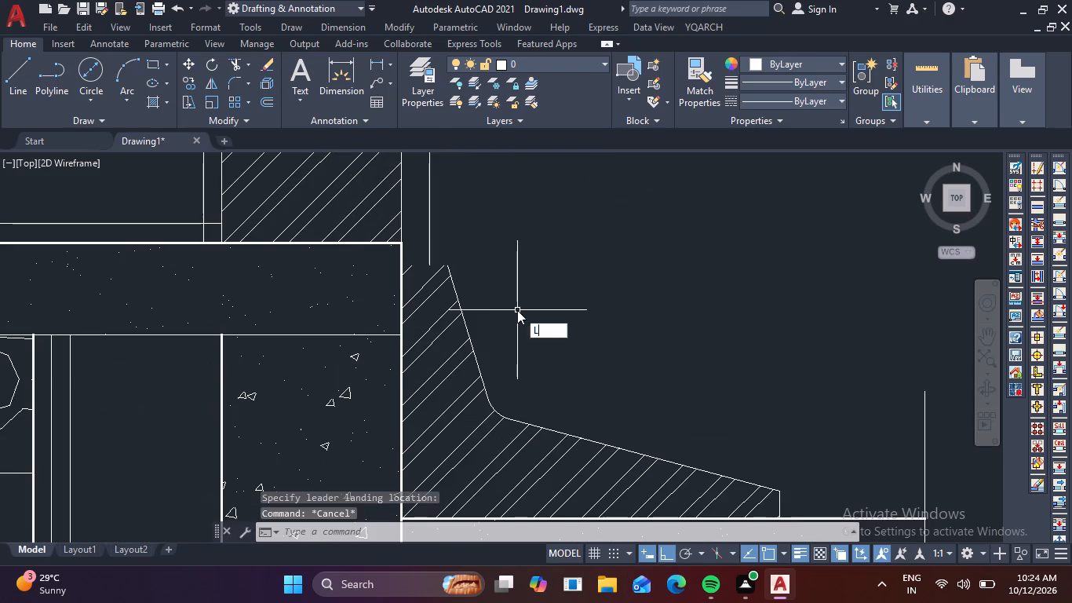
key(space)
click(444, 273)
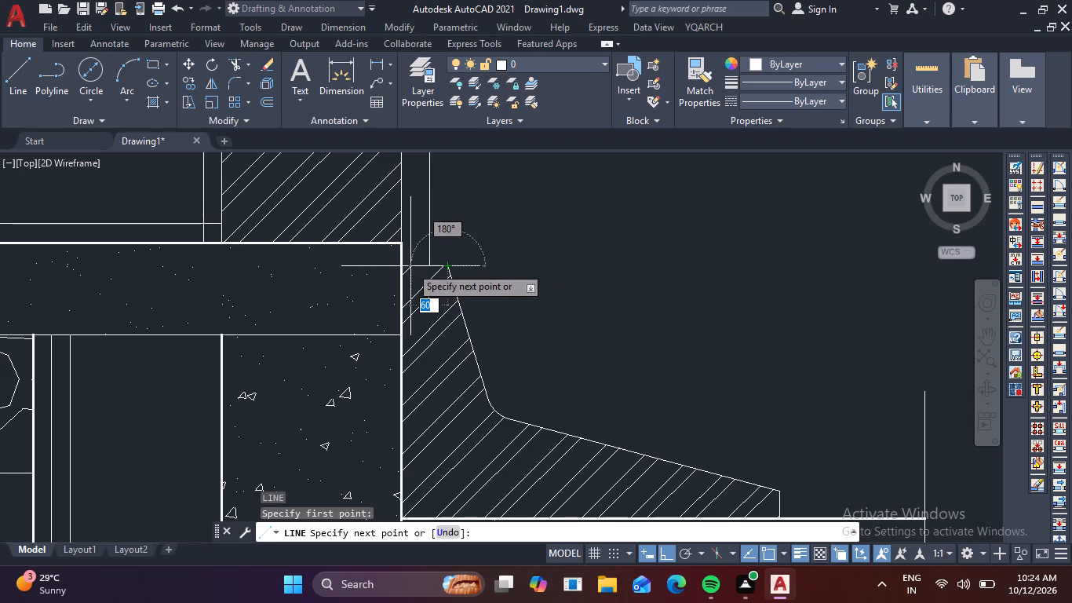
click(403, 263)
key(Escape)
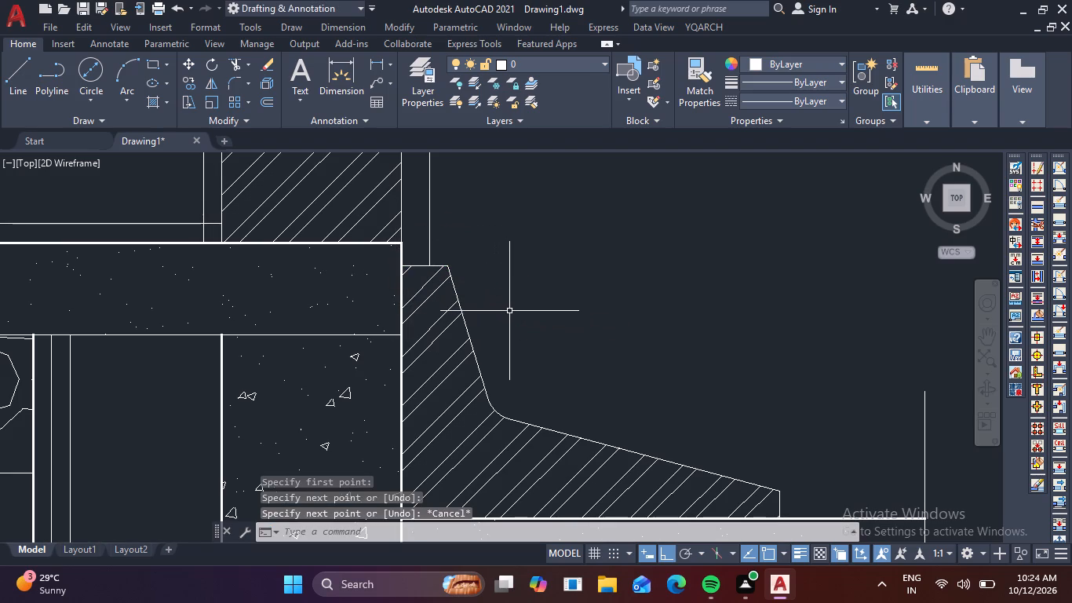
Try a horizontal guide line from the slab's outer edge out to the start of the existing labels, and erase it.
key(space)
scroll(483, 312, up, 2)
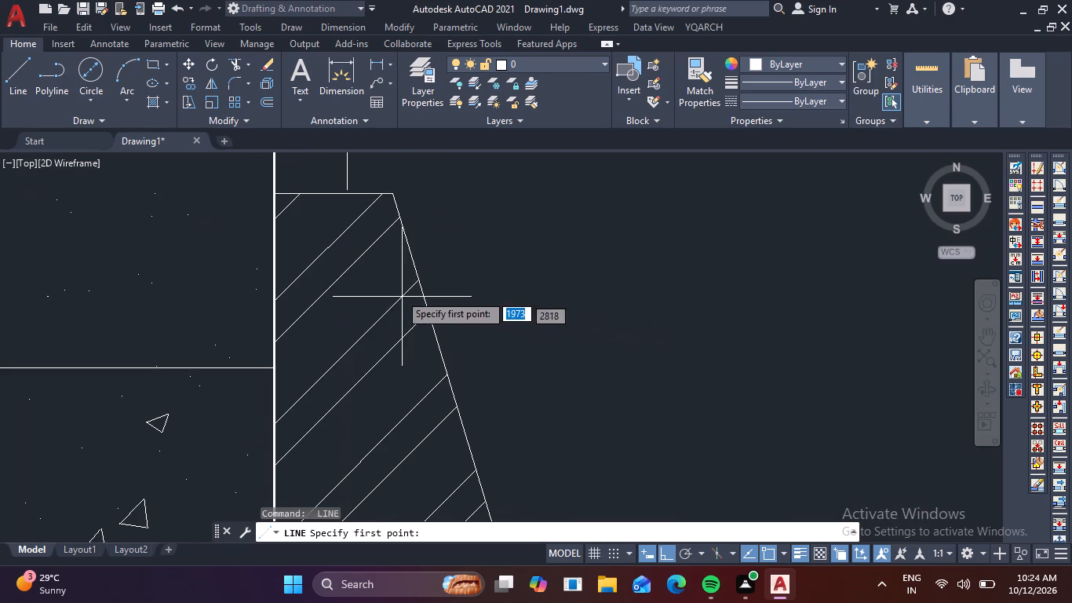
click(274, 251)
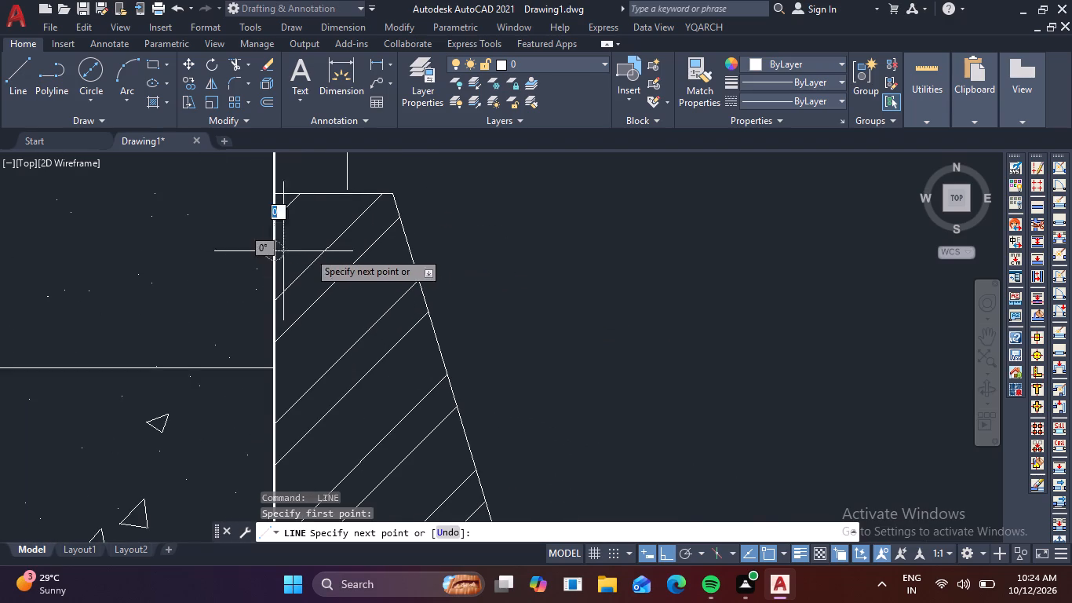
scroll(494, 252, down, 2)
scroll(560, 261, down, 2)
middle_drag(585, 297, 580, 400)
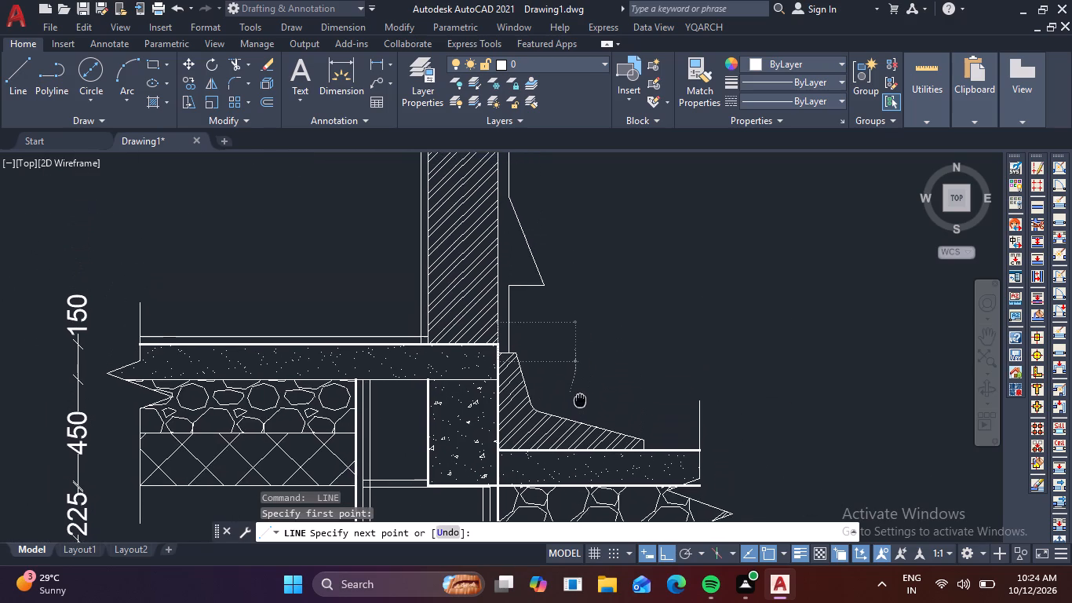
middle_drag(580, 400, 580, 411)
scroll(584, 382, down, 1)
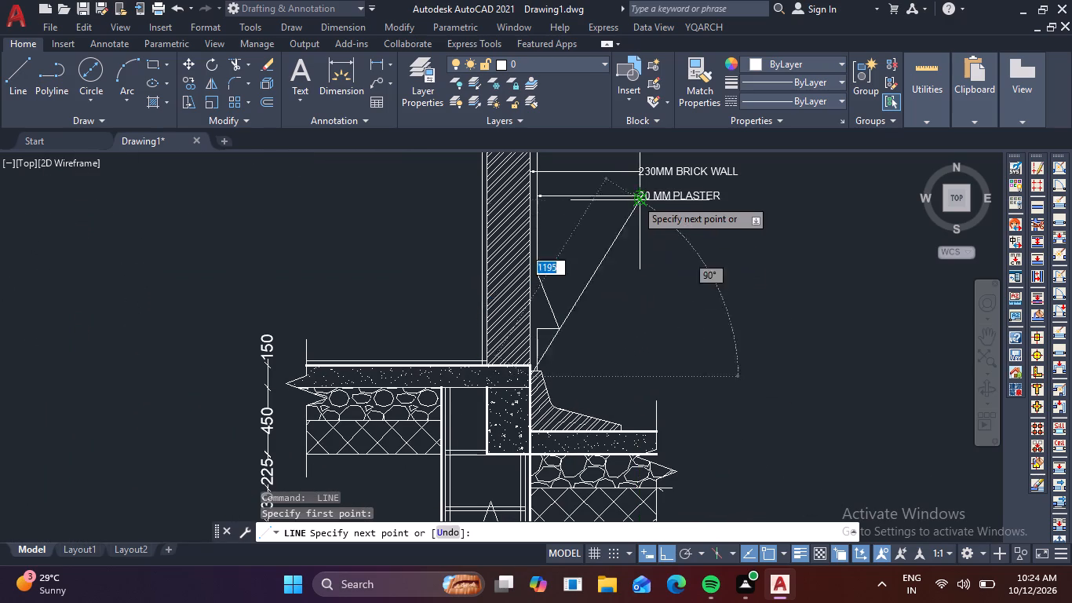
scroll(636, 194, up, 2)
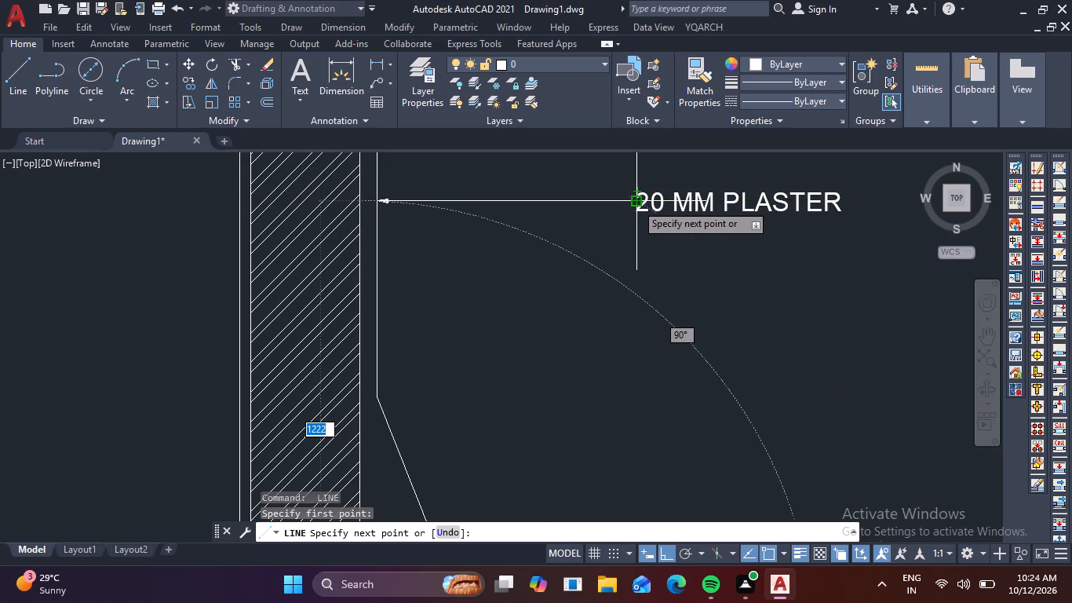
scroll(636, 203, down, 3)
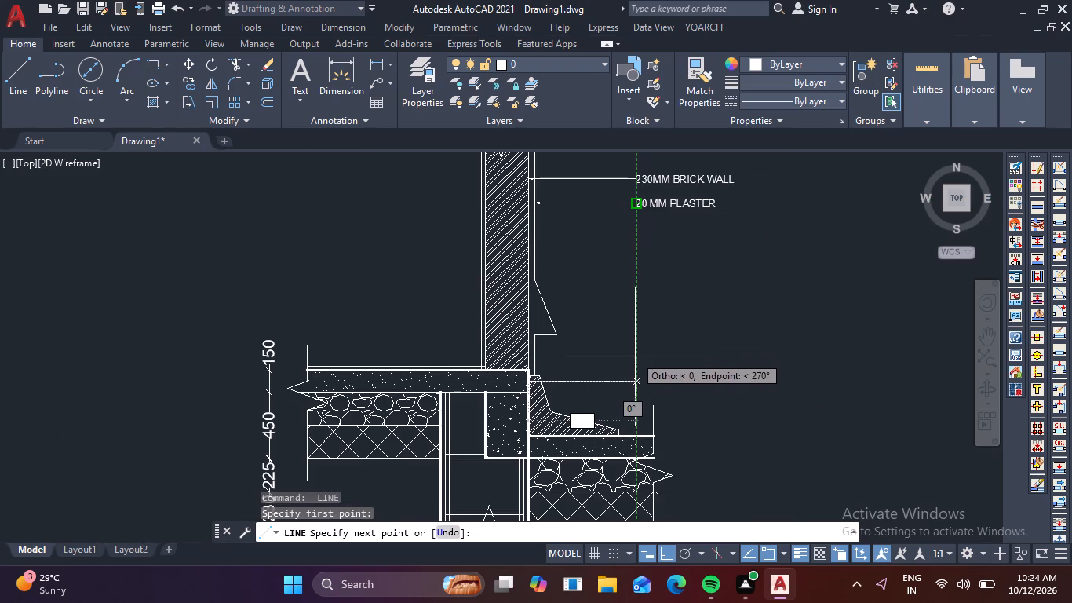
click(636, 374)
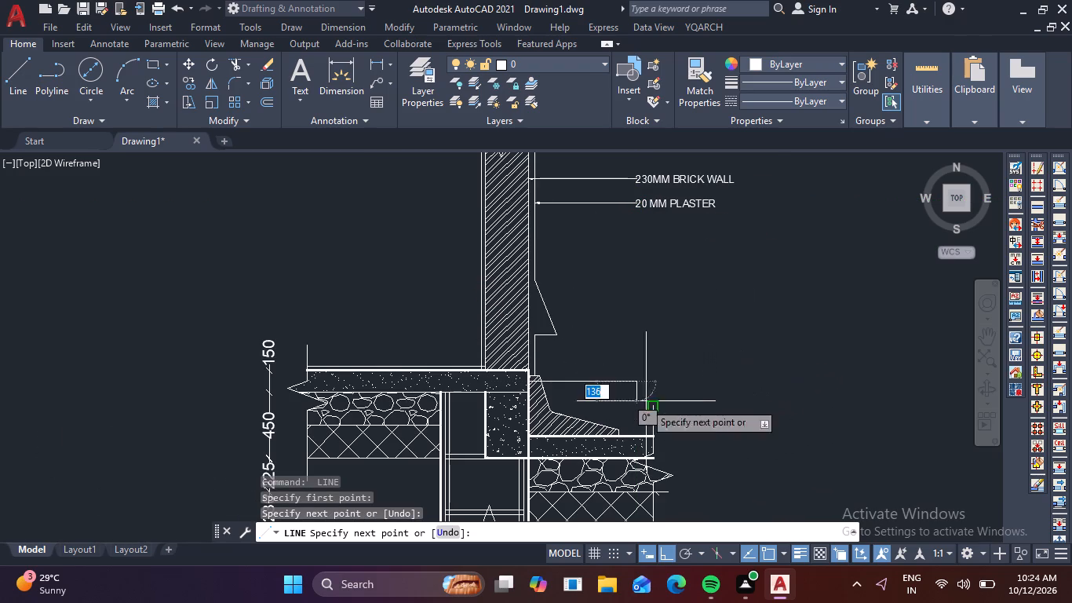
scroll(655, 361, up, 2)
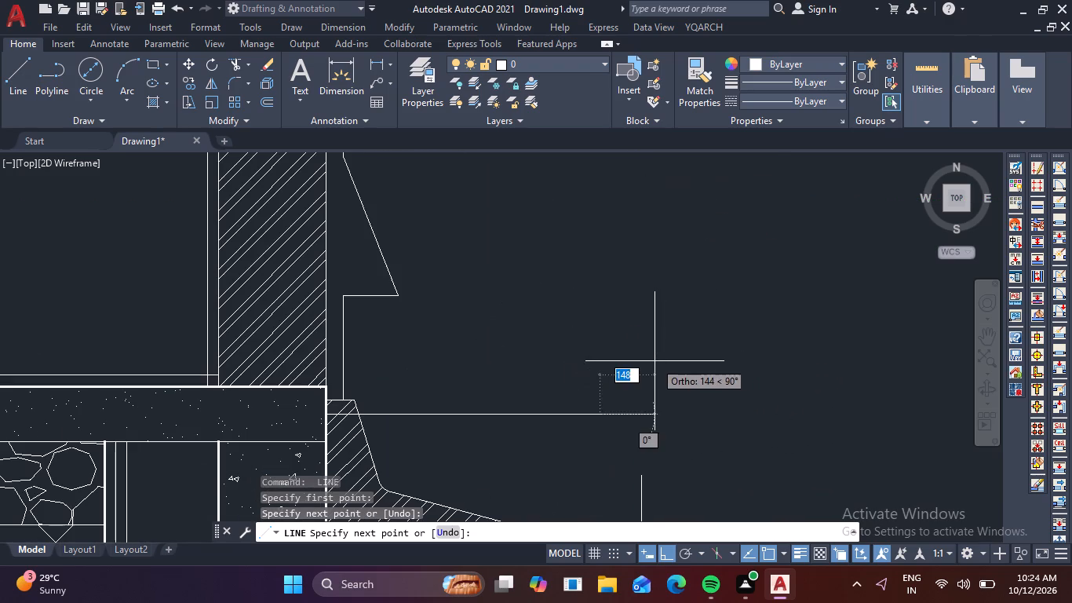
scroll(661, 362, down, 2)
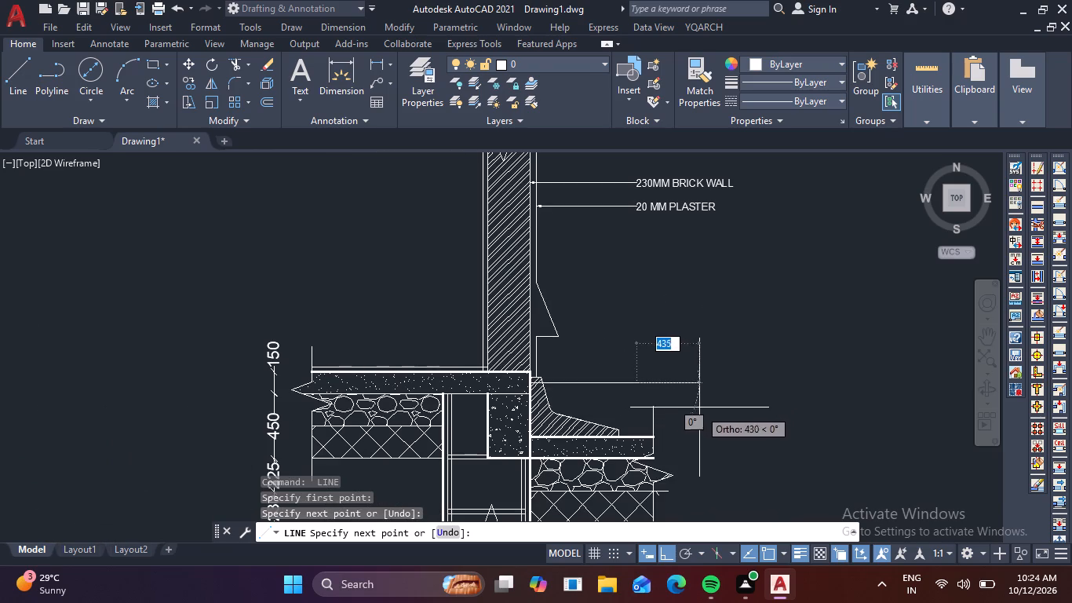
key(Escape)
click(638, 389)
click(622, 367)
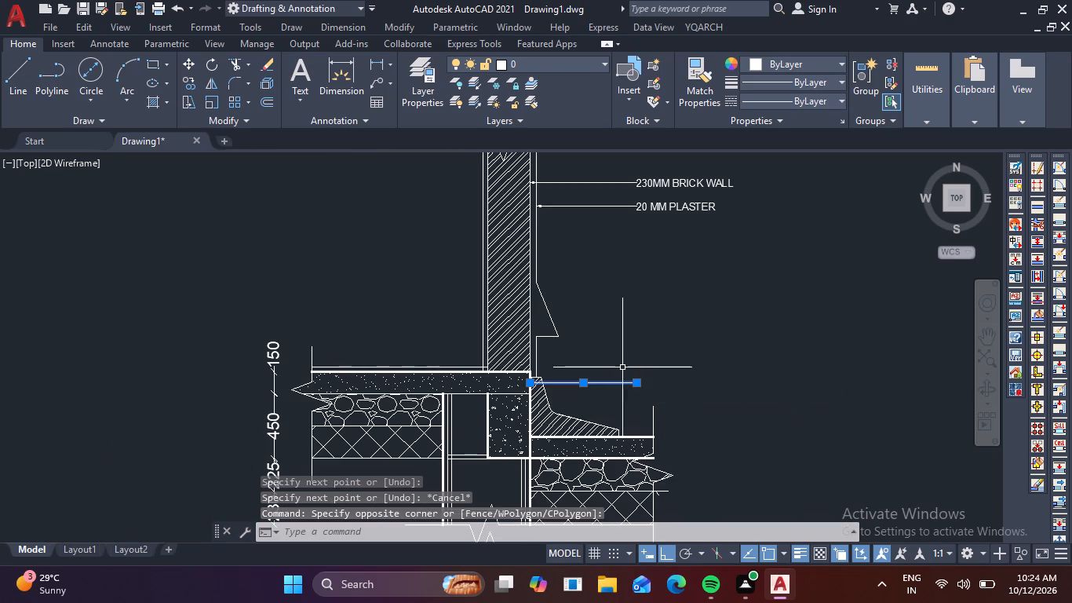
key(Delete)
Add a multileader reading "150MM PCC SLAB" pointing horizontally to the outer edge of the second section's floor slab.
key(m)
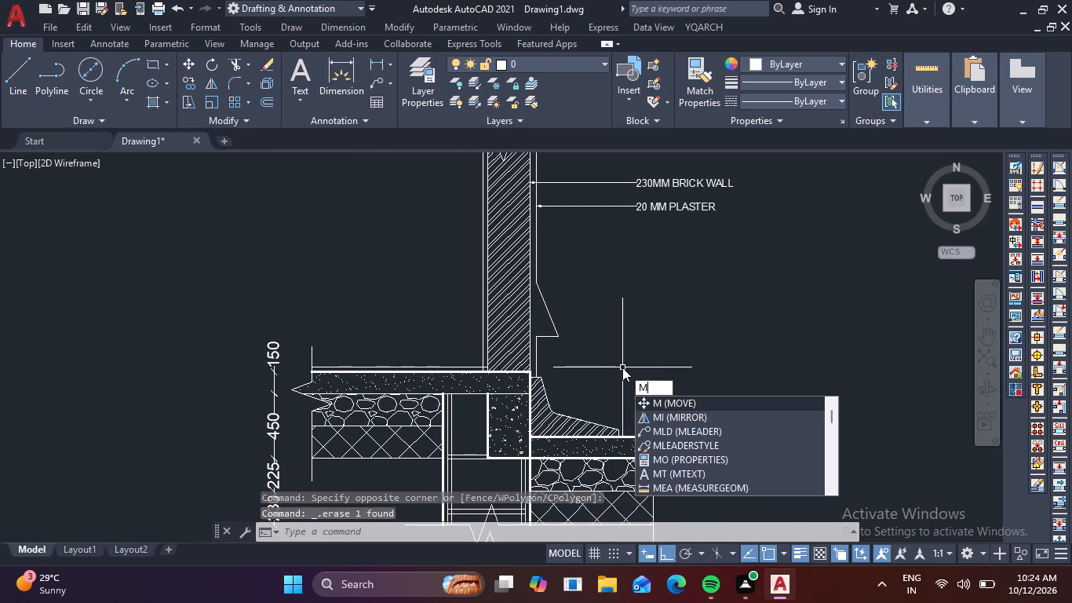
key(u)
key(l)
key(t)
key(space)
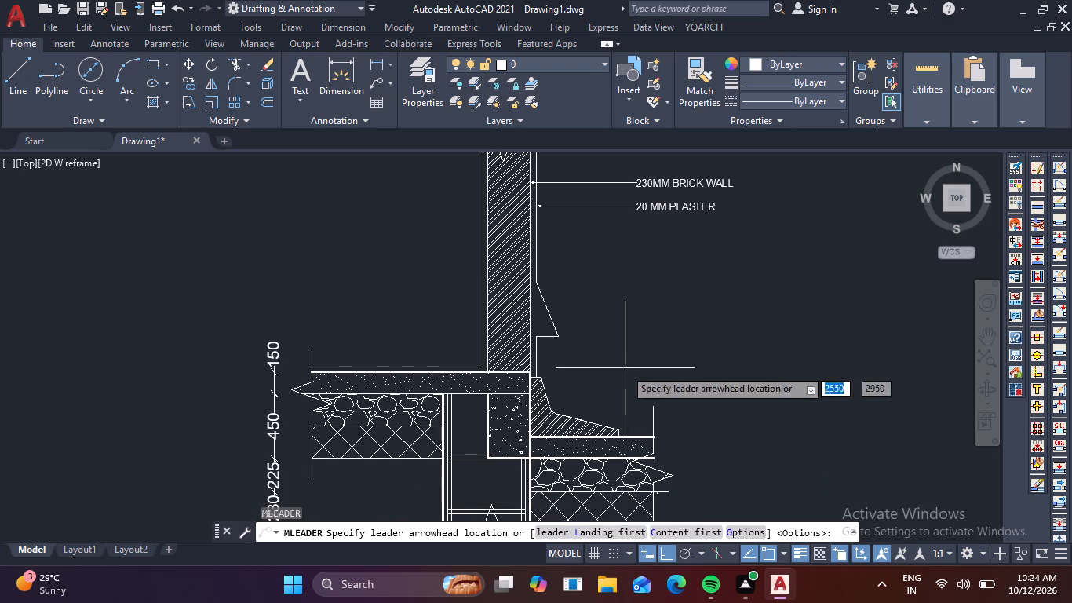
scroll(543, 388, up, 1)
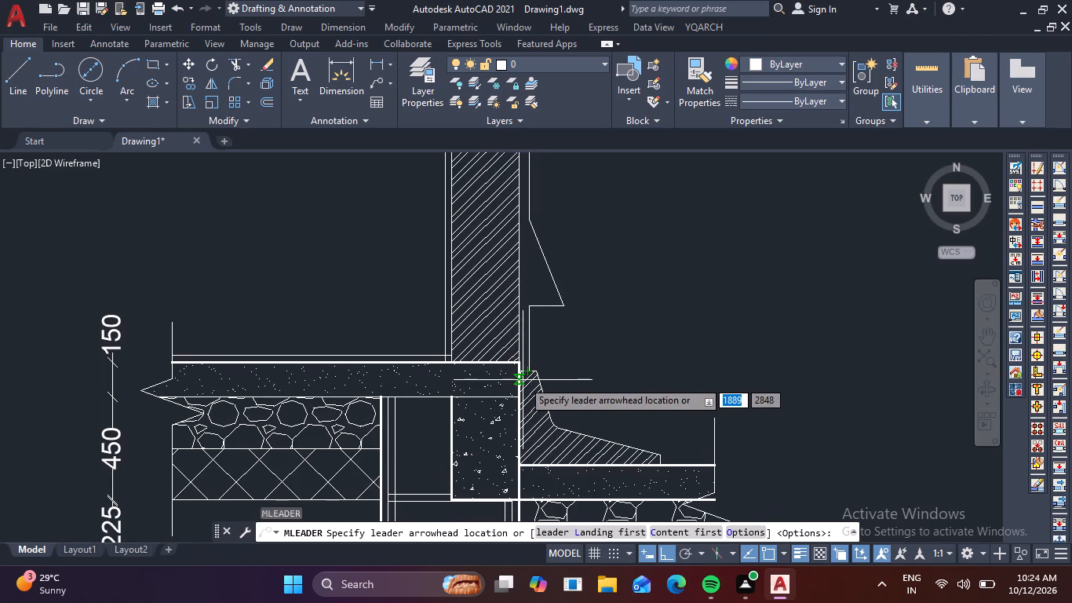
click(523, 382)
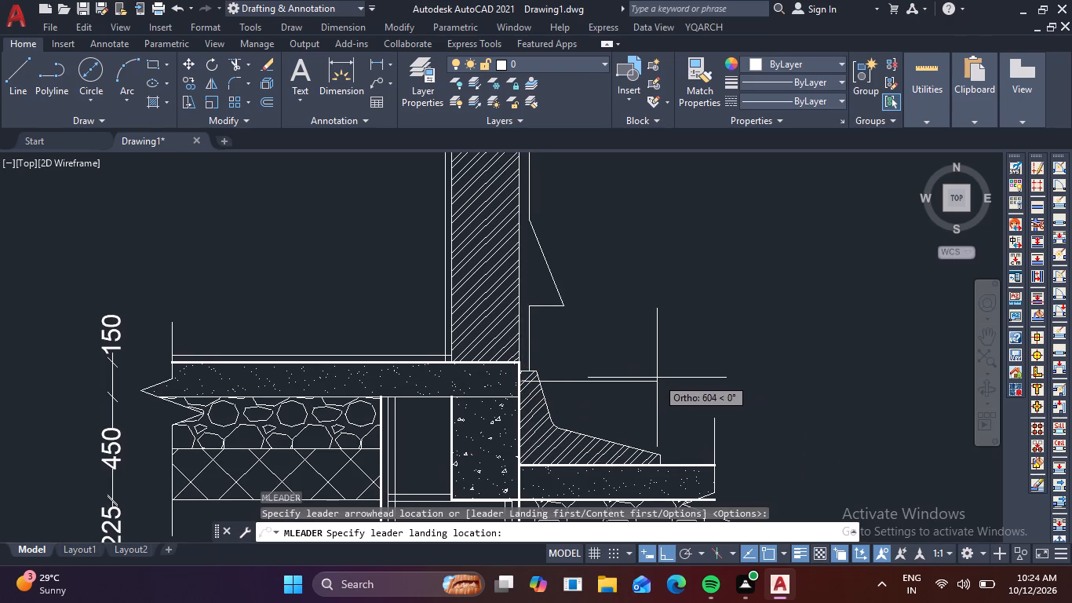
click(786, 384)
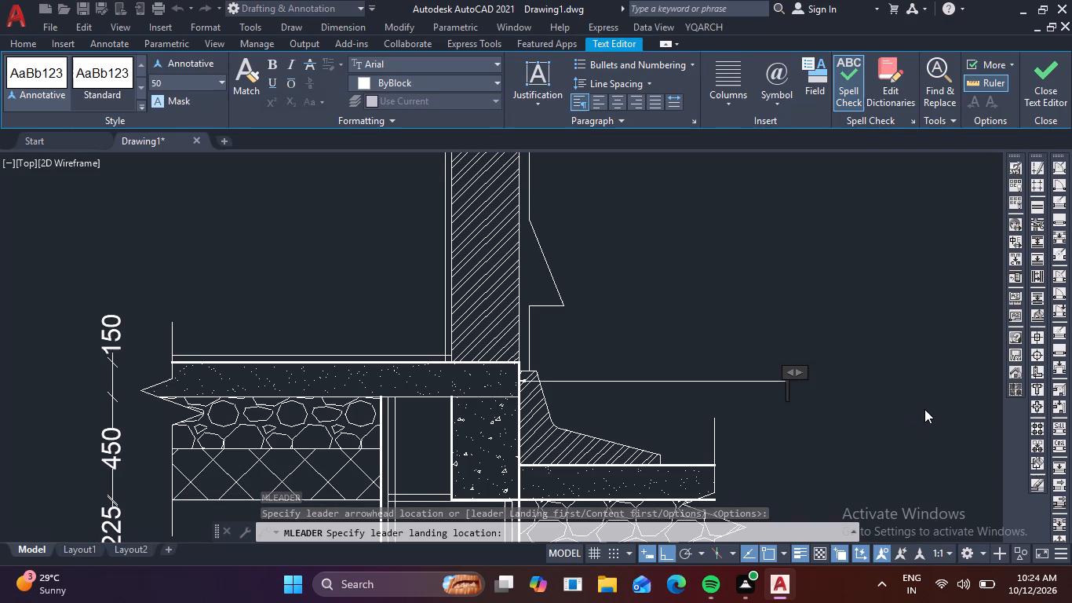
text(15)
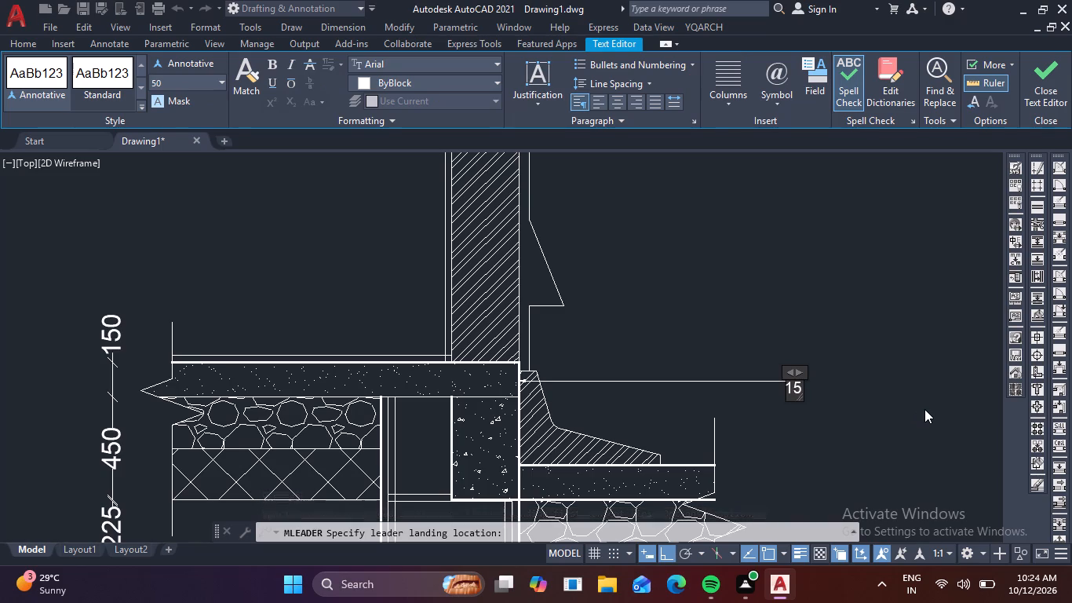
key(0)
text(MM)
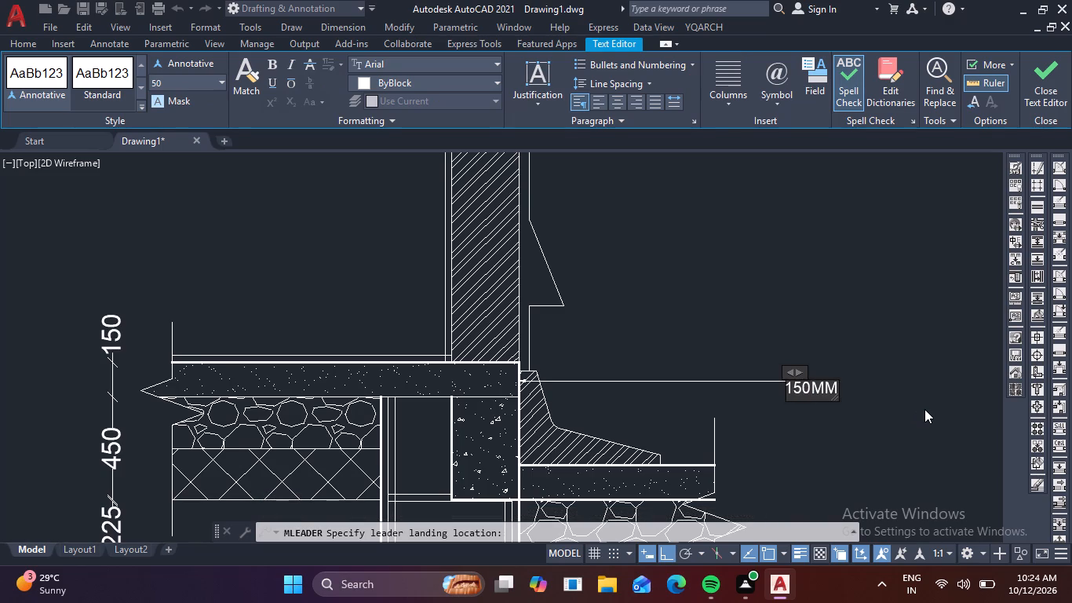
key(space)
text(PCC)
key(space)
text(SLAB)
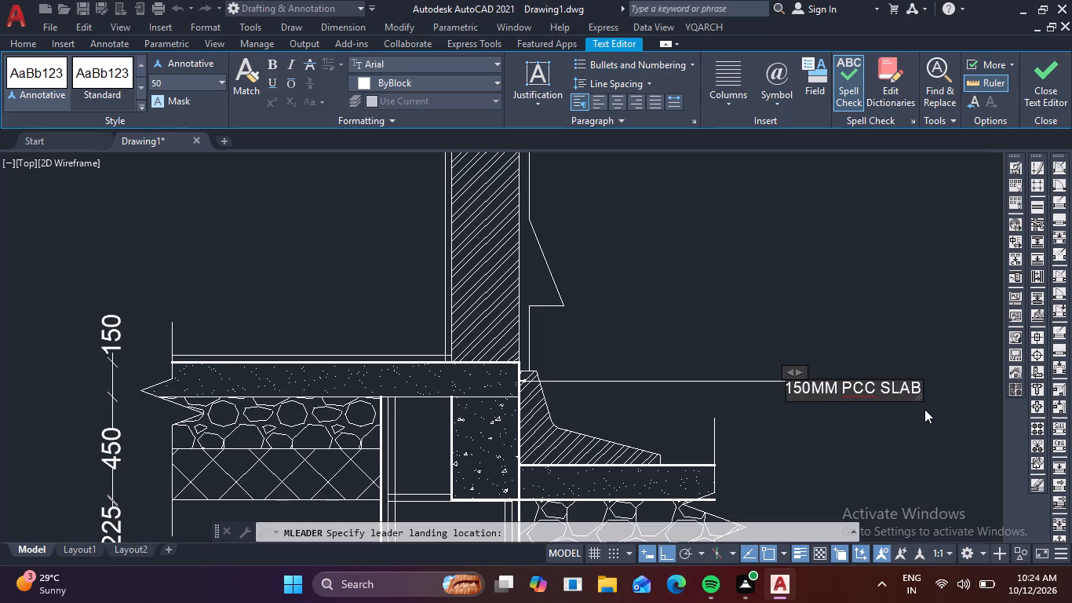
click(850, 428)
Add a multileader reading "450X230 PLINTH BEAM" pointing horizontally to the plinth beam's outer edge, aligned beneath the 150MM PCC SLAB label.
key(space)
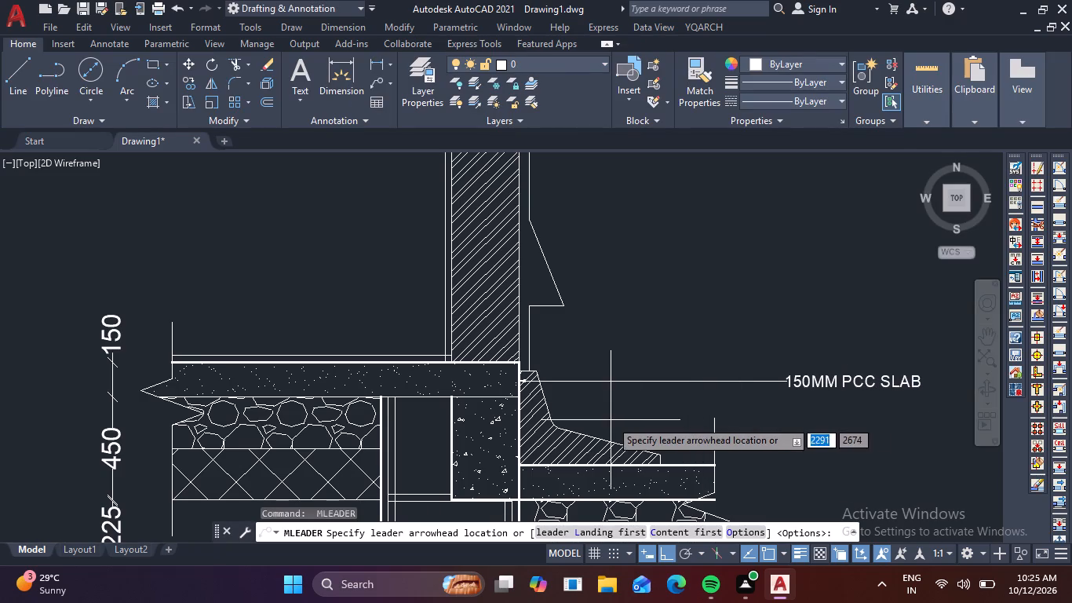
click(519, 419)
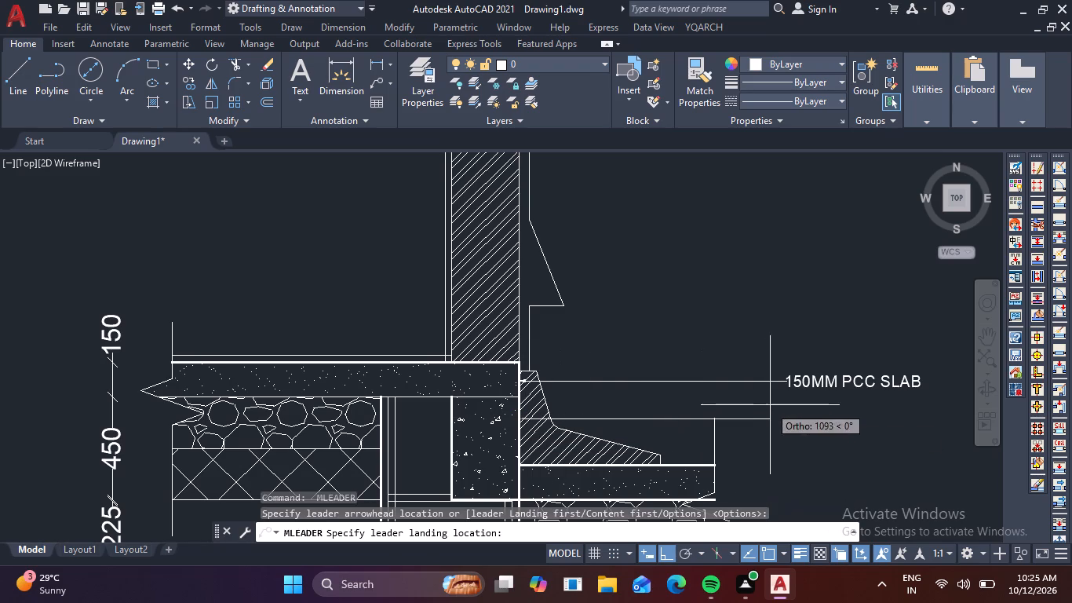
click(783, 411)
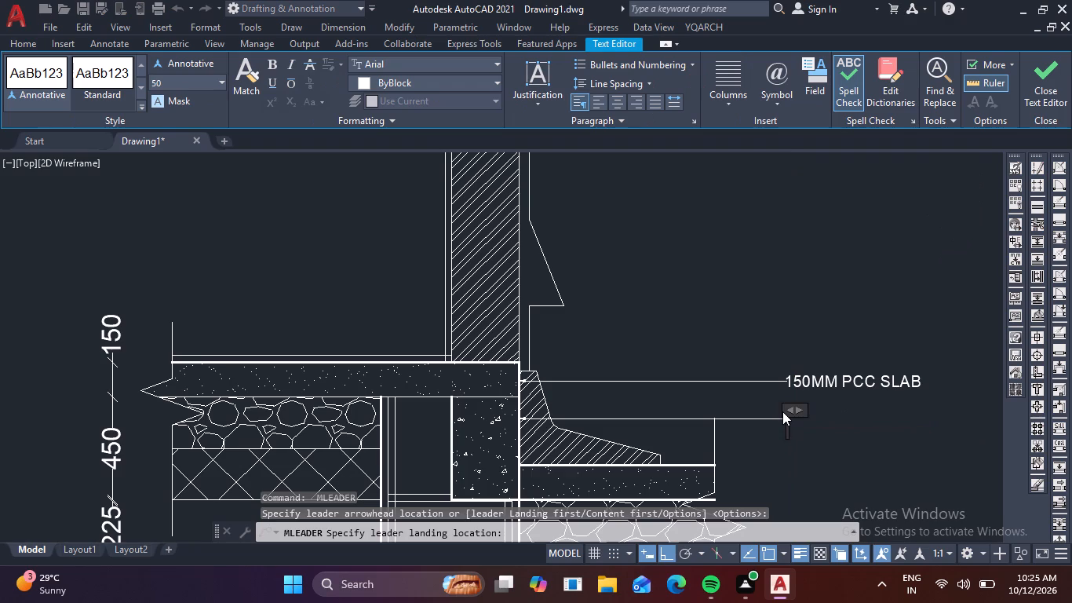
text(450)
key(x)
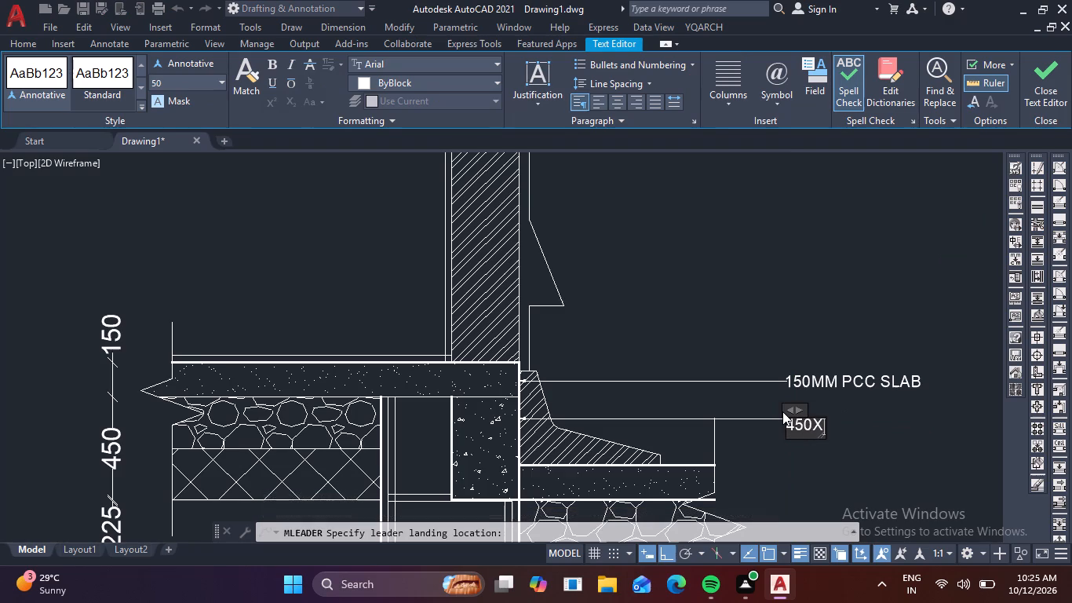
text(230)
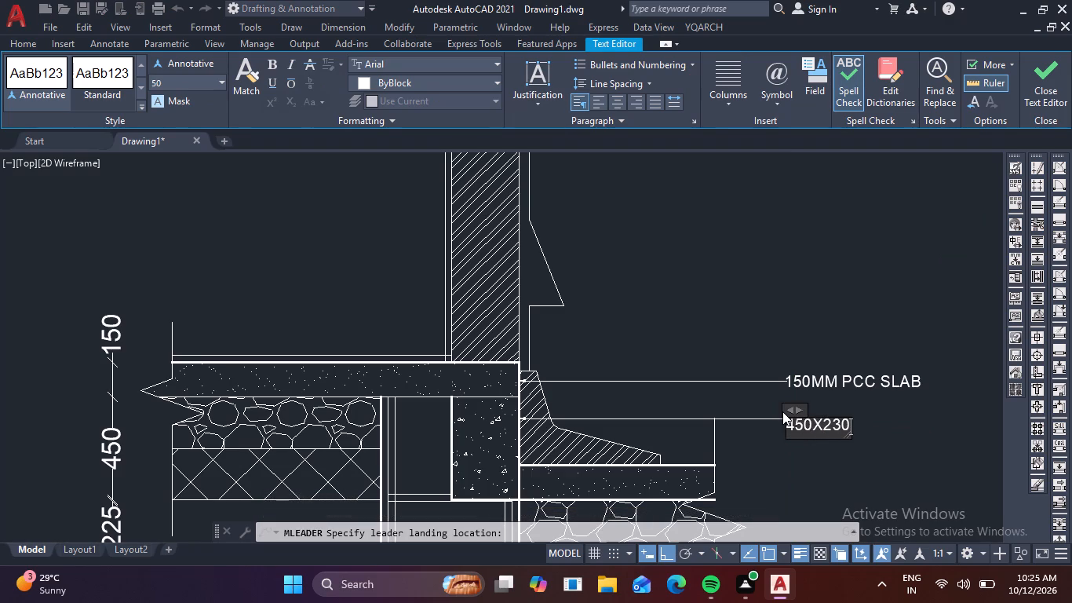
key(space)
text(PLI)
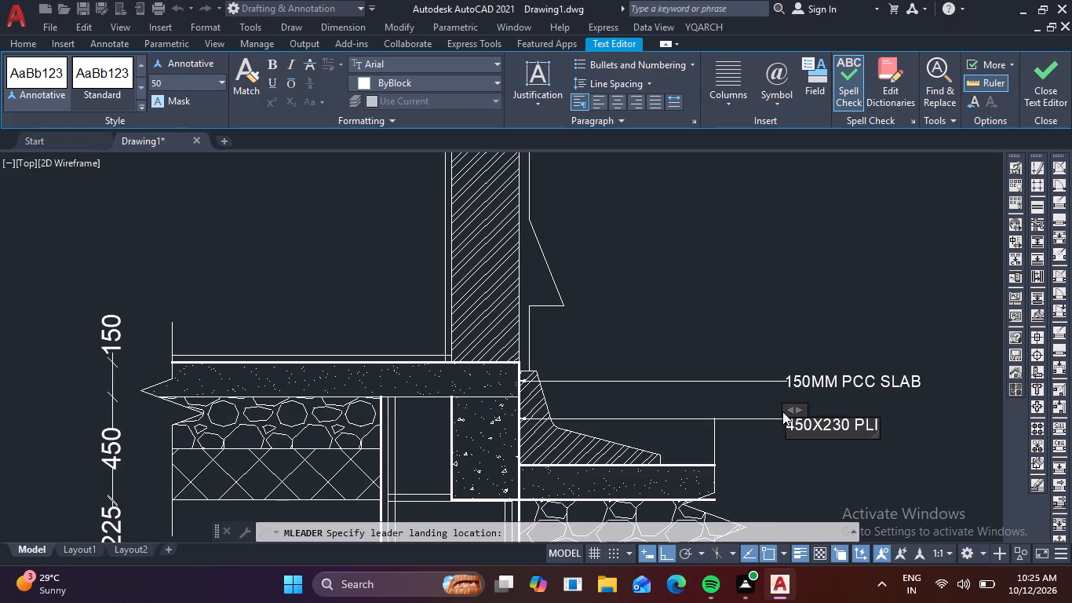
text(NTH)
key(space)
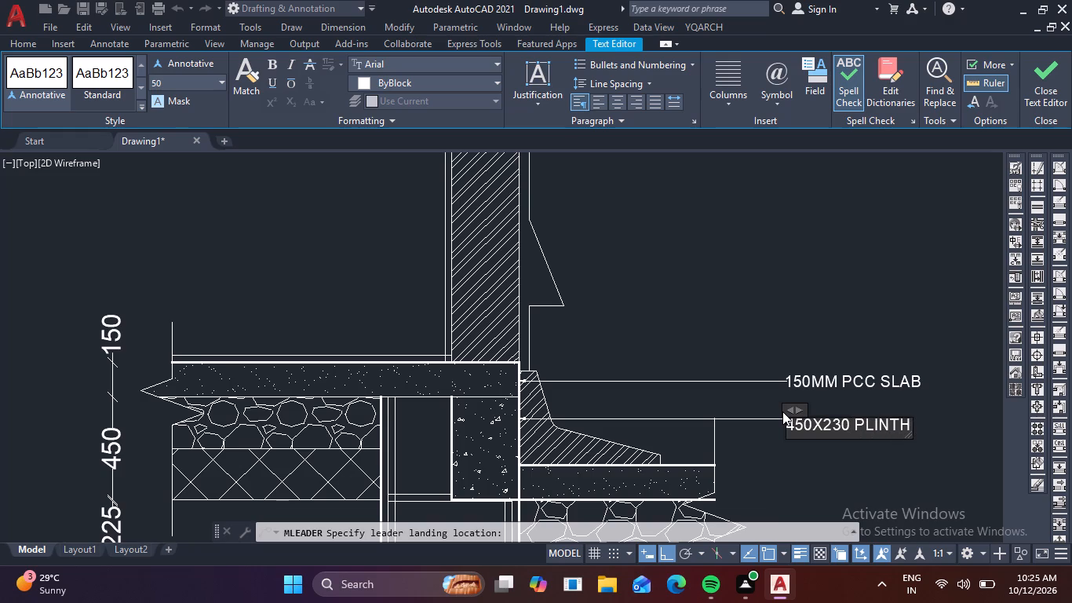
text(BEA)
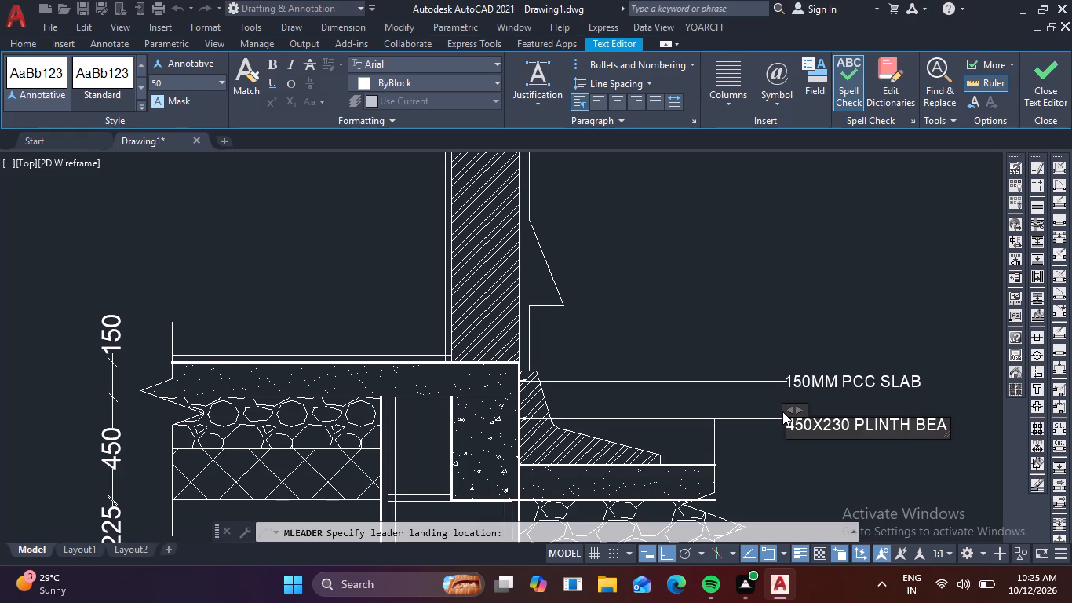
key(m)
click(785, 476)
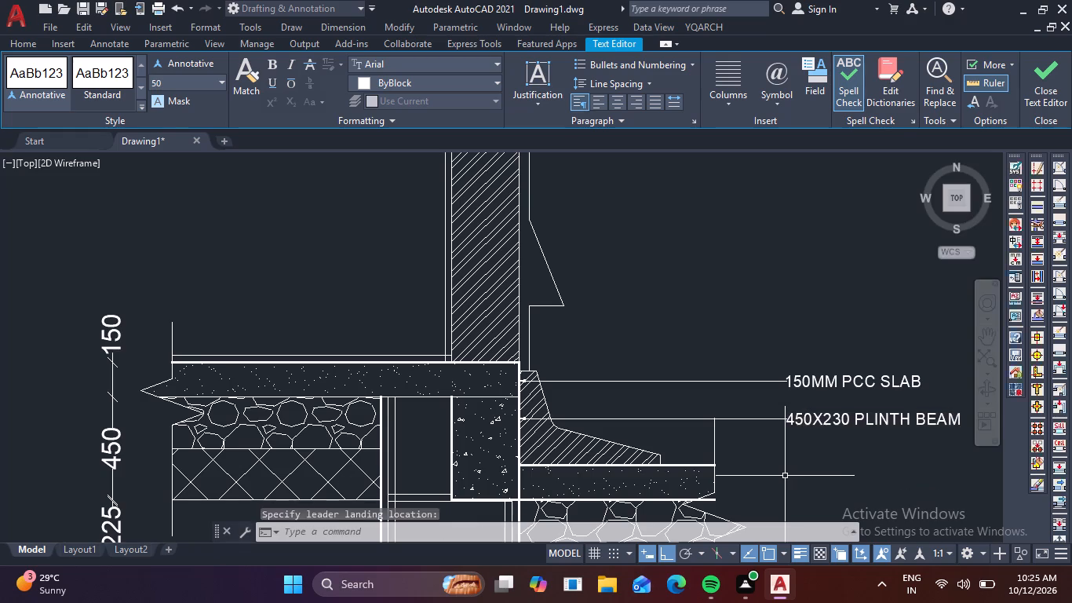
Add a two-line multileader reading "BRICK" over "PLINTH PROTECTION", pointing horizontally into the sloped hatched fillet, beneath the plinth beam label.
key(space)
middle_drag(780, 459, 774, 421)
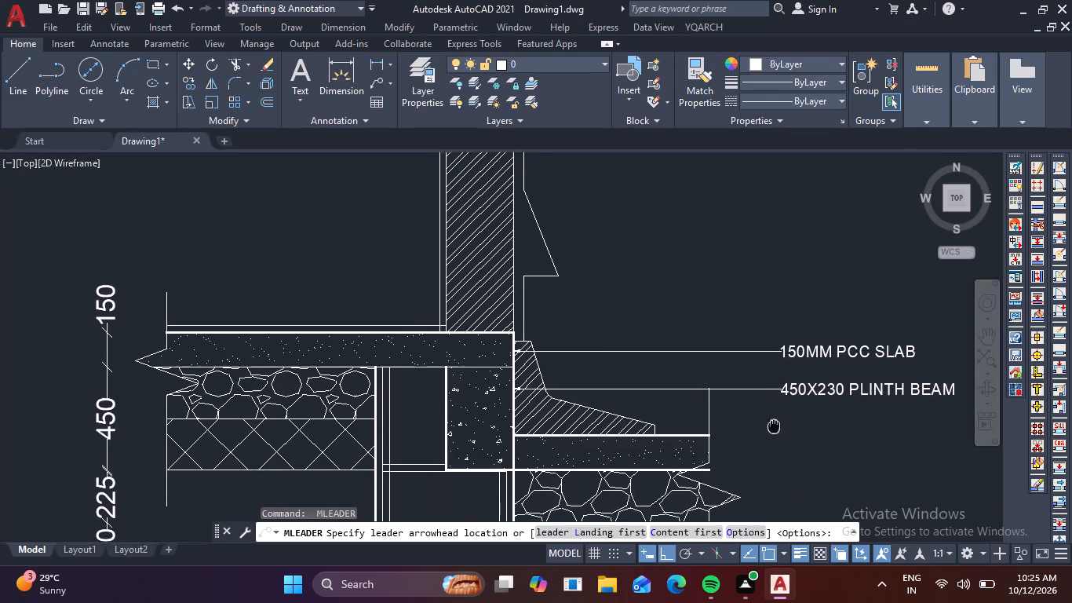
middle_drag(774, 421, 775, 368)
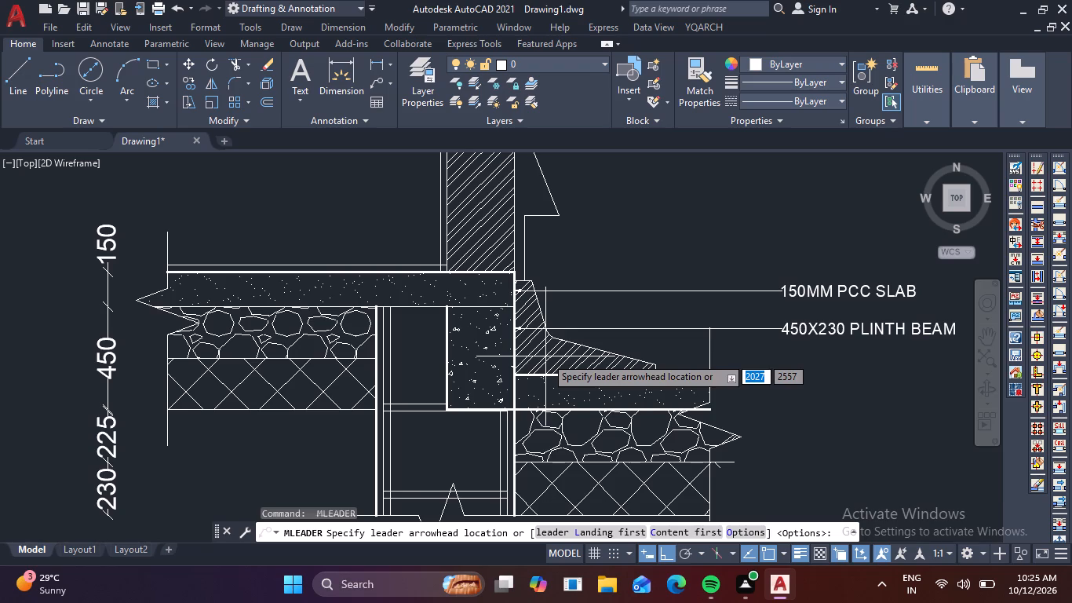
click(545, 356)
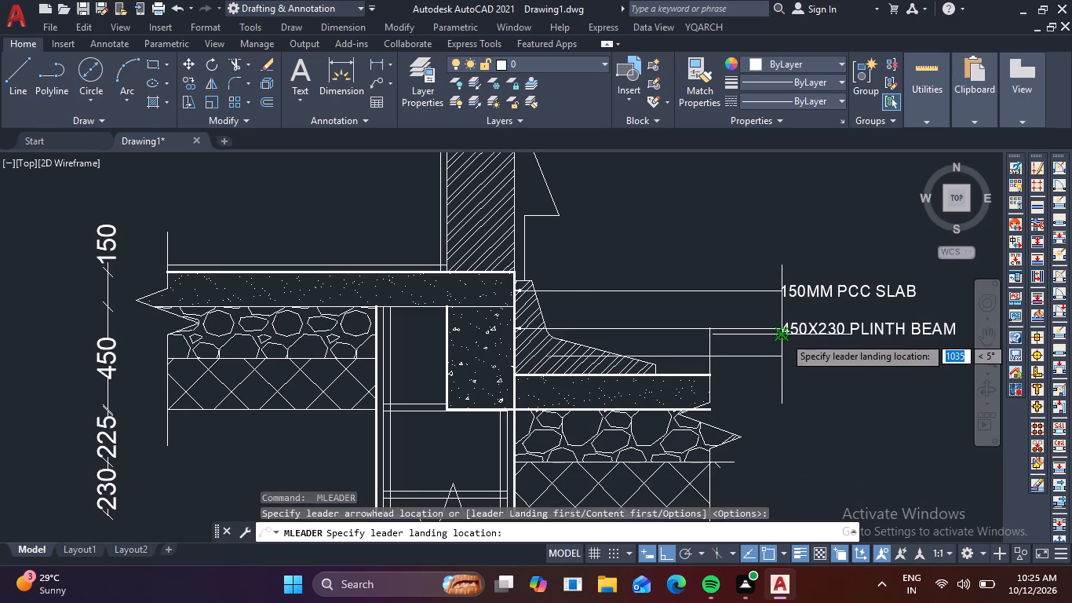
click(781, 359)
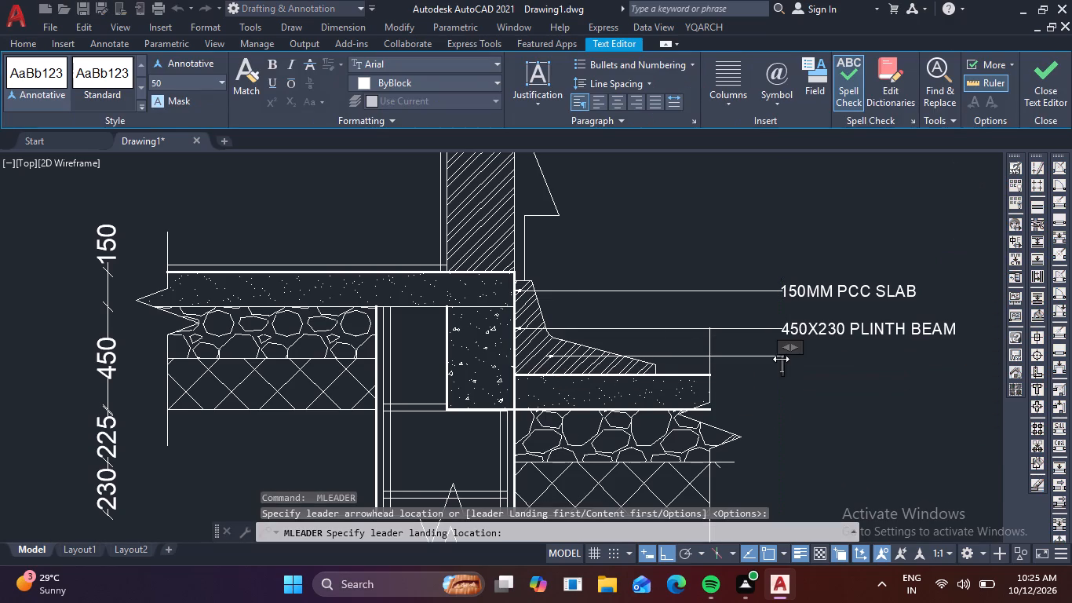
text(BR)
text(ICK)
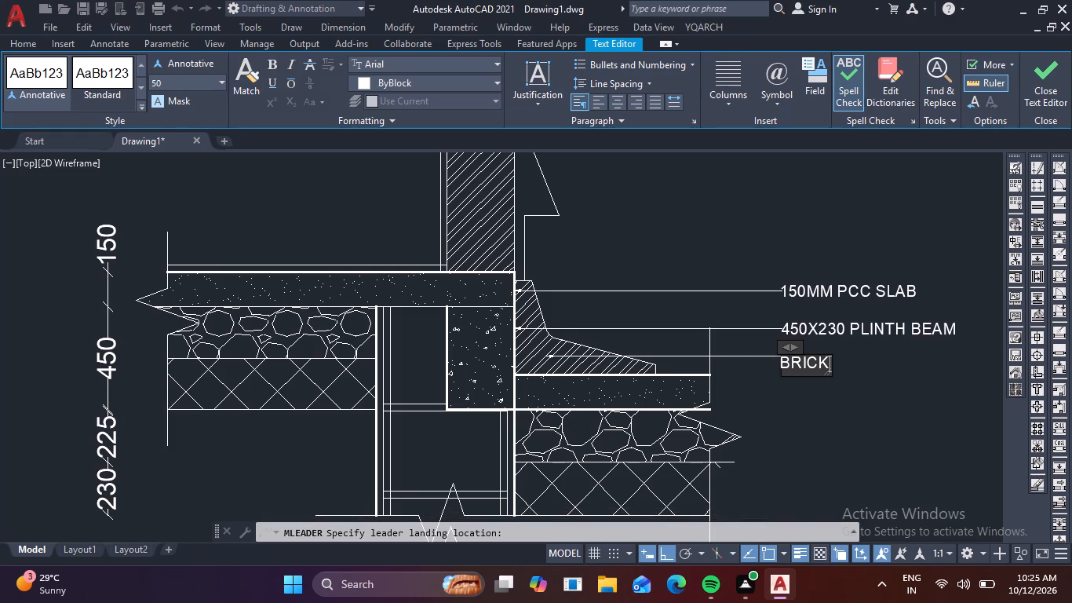
key(Return)
text(PLINT)
key(h)
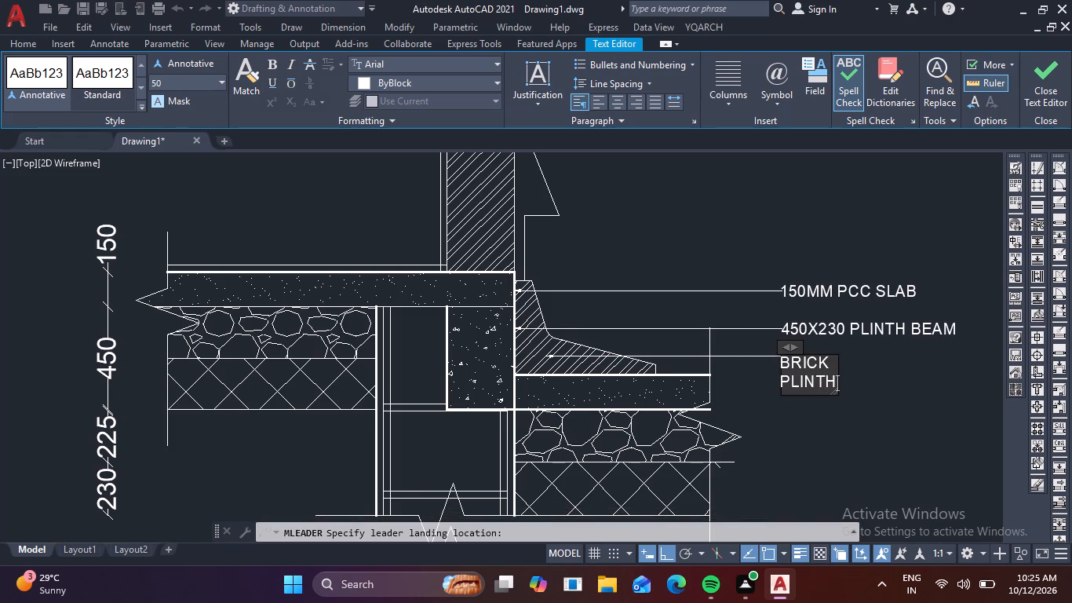
key(space)
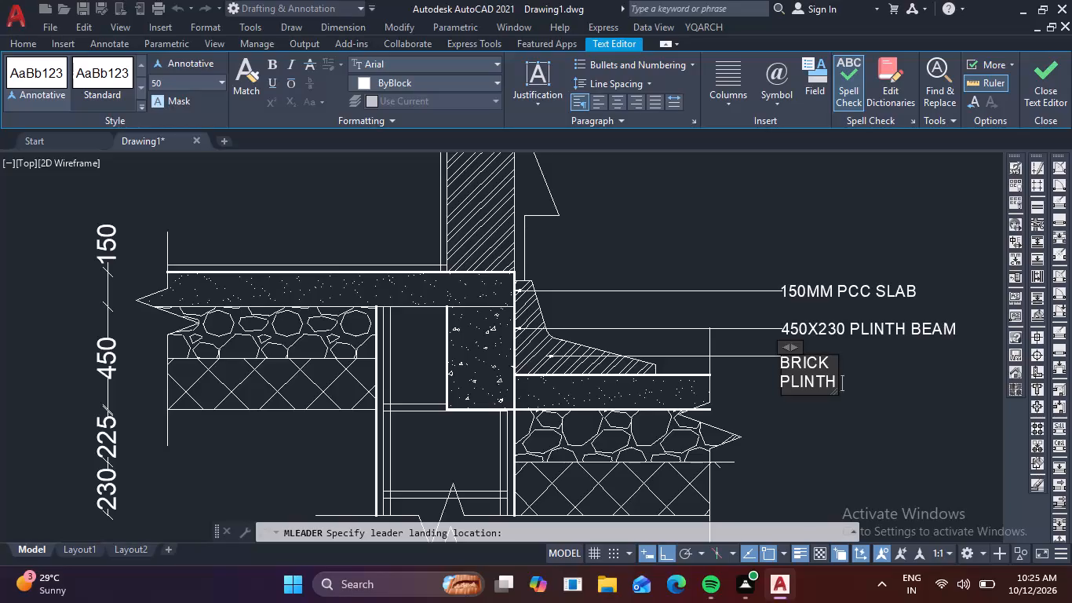
text(PRO)
text(TECT)
text(IO)
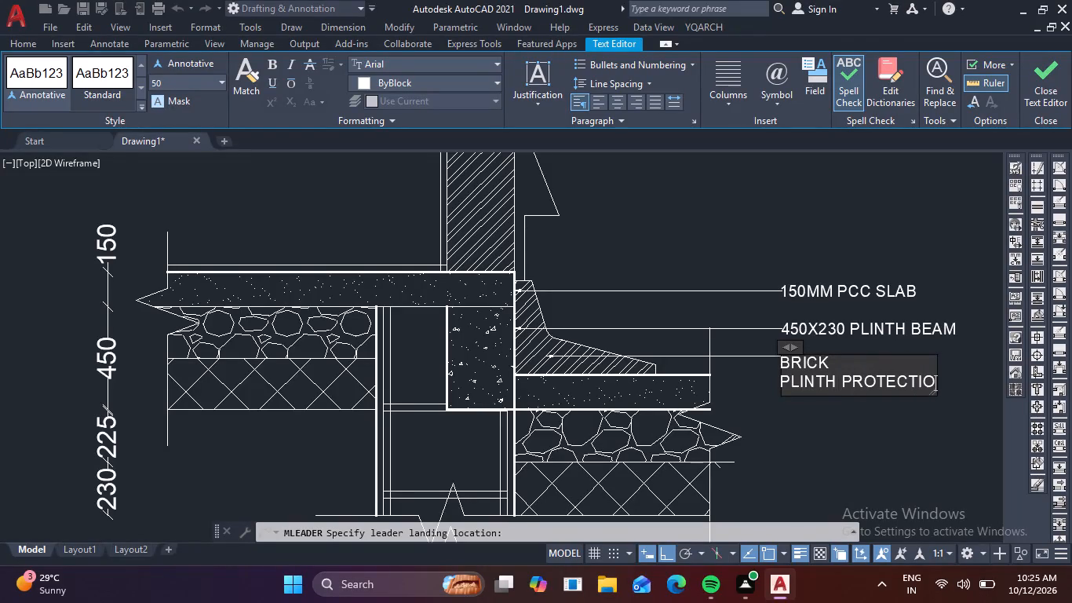
key(n)
click(776, 422)
With Ortho off, add a slanted multileader reading "20MM PLASTER" from the sloped fillet's low outer end, beneath the brick plinth protection label.
middle_drag(787, 433, 821, 264)
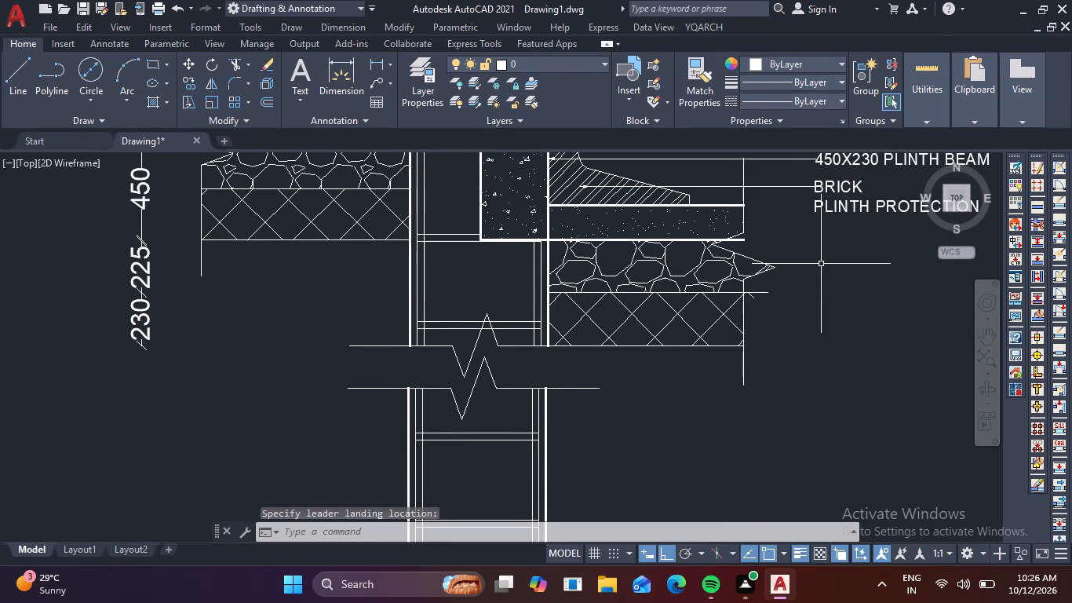
key(space)
middle_drag(771, 248, 771, 261)
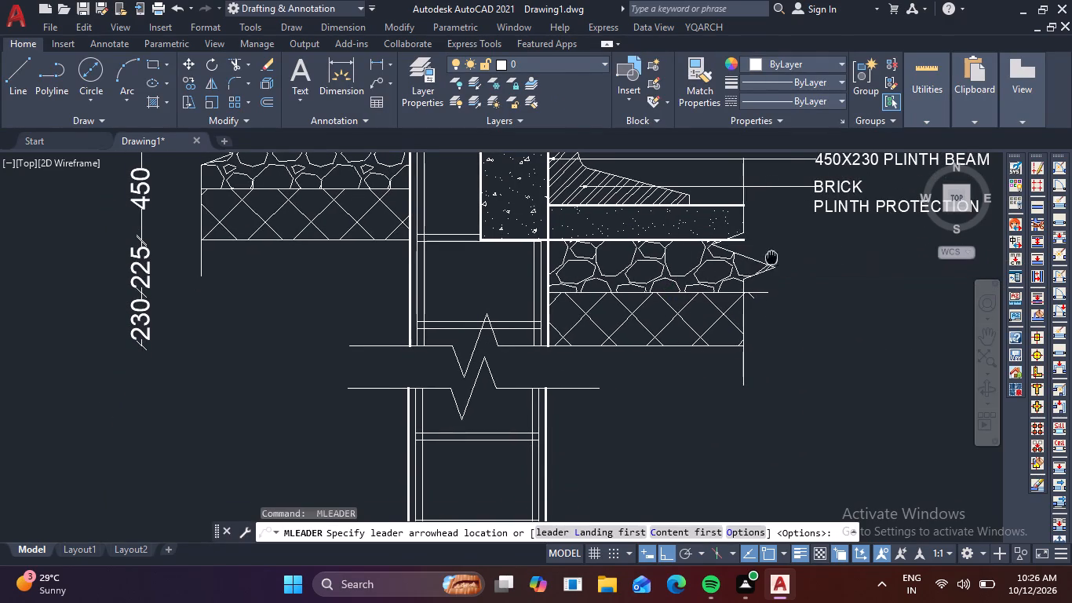
middle_drag(771, 261, 752, 316)
click(673, 266)
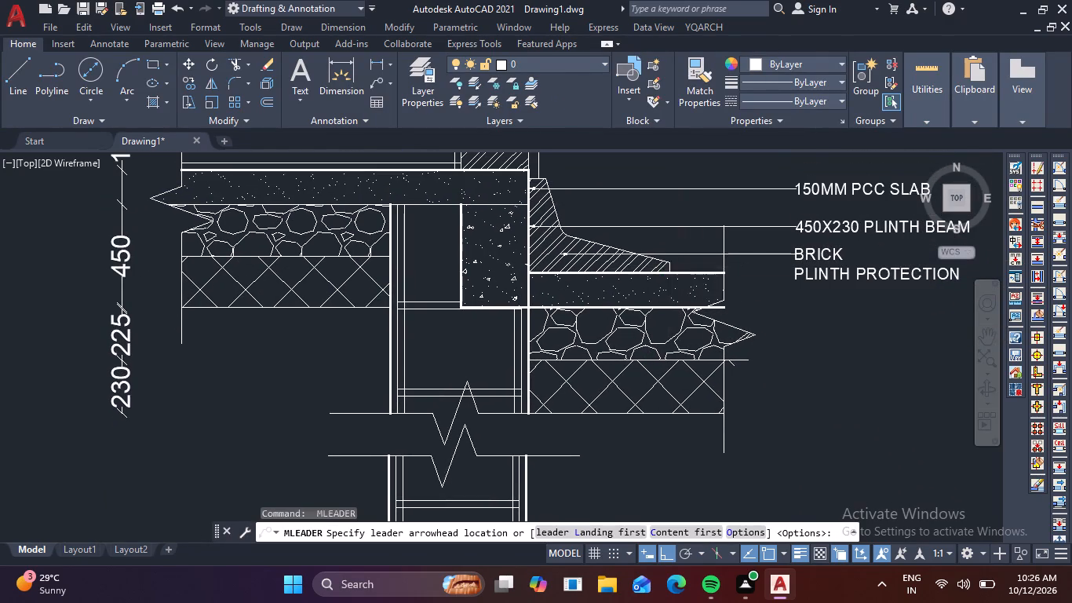
key(F8)
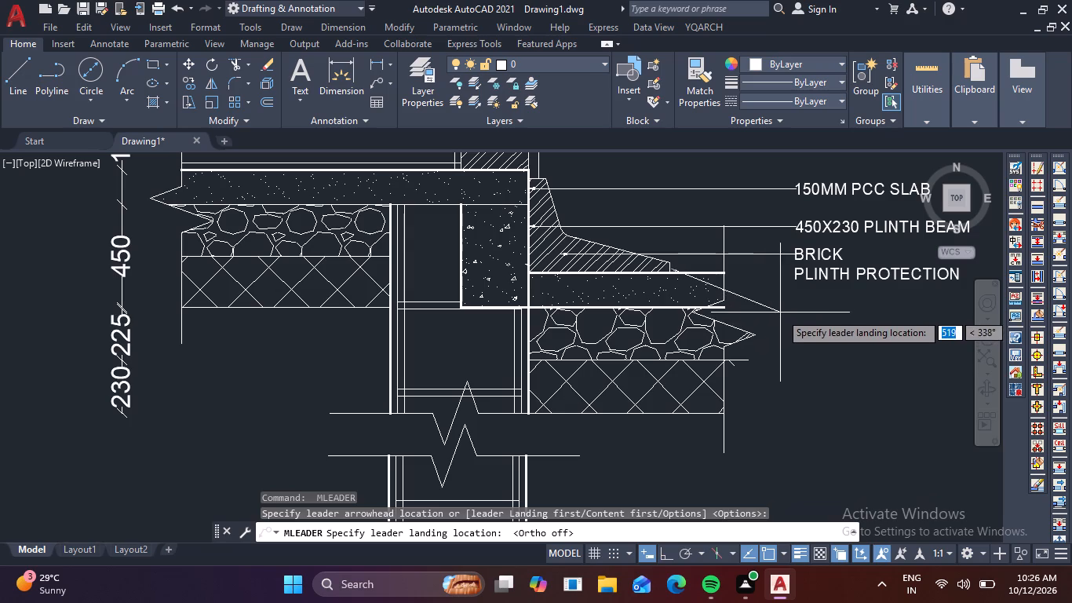
click(789, 308)
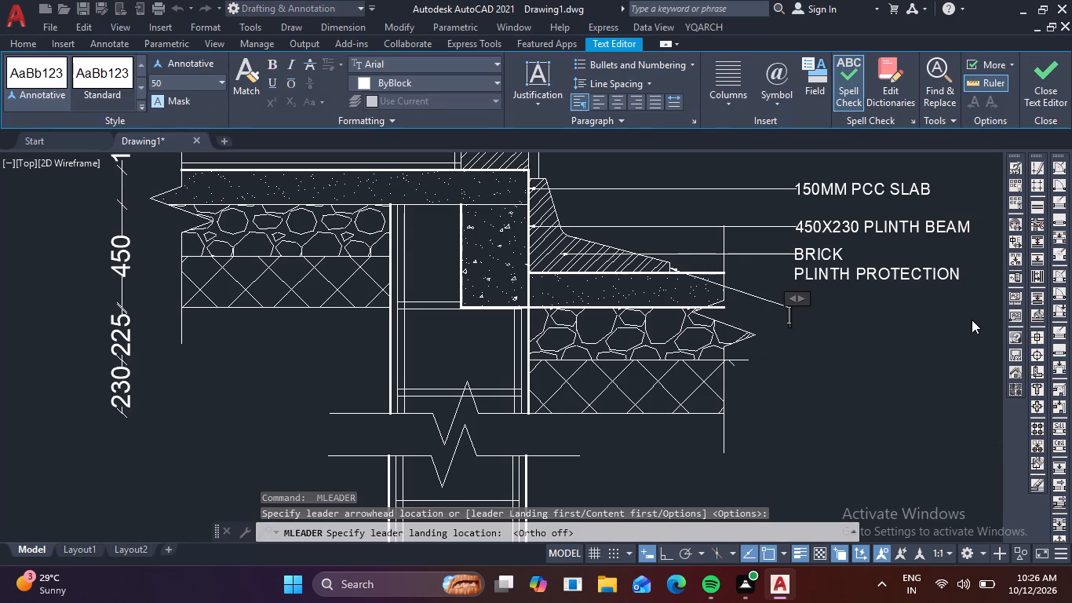
text(20MM)
key(space)
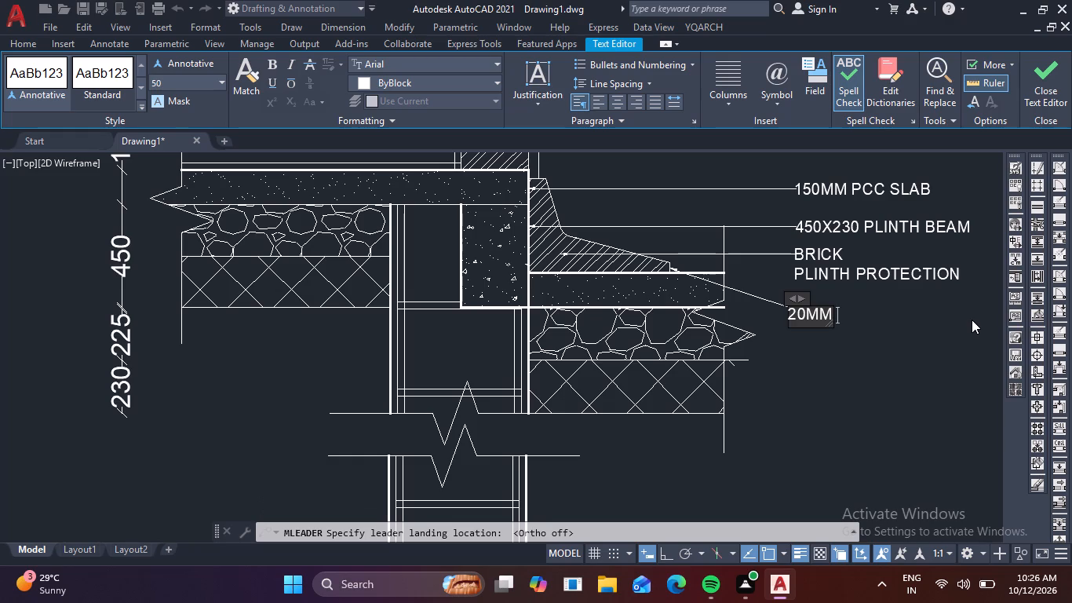
text(PLASTER)
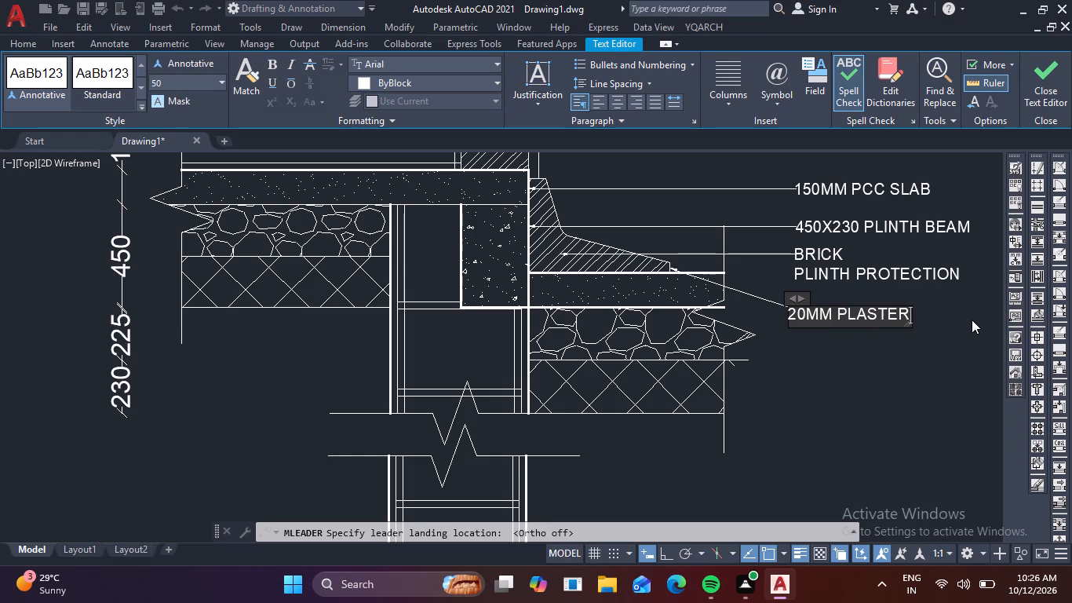
click(881, 386)
Add a slanted multileader reading "150MMPCC BED" from the outer edge of the concrete bed under the plinth protection, beneath the 20MM PLASTER label.
key(space)
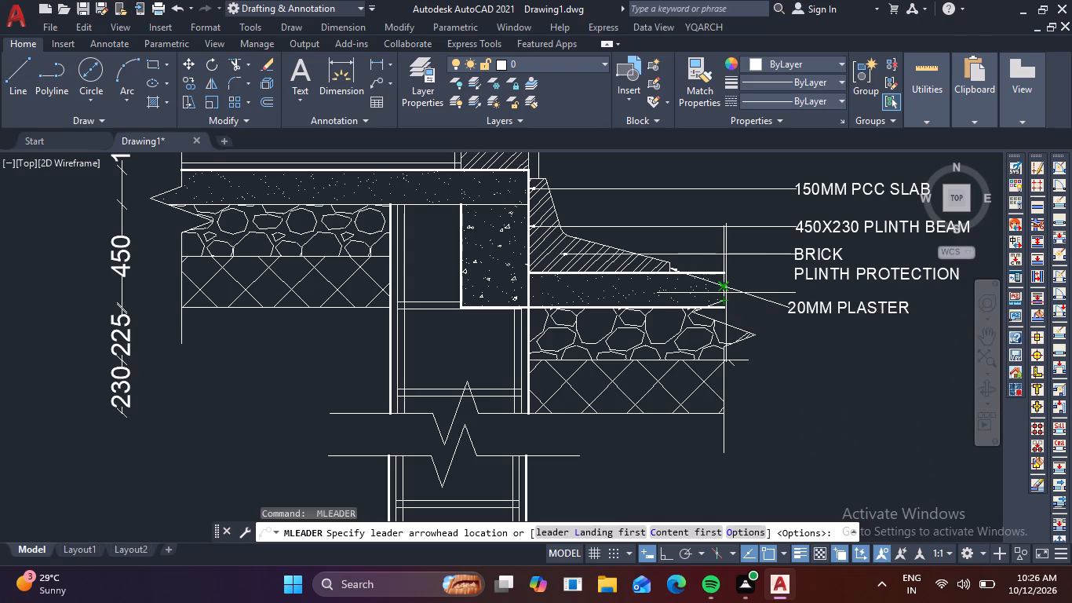
scroll(724, 295, up, 1)
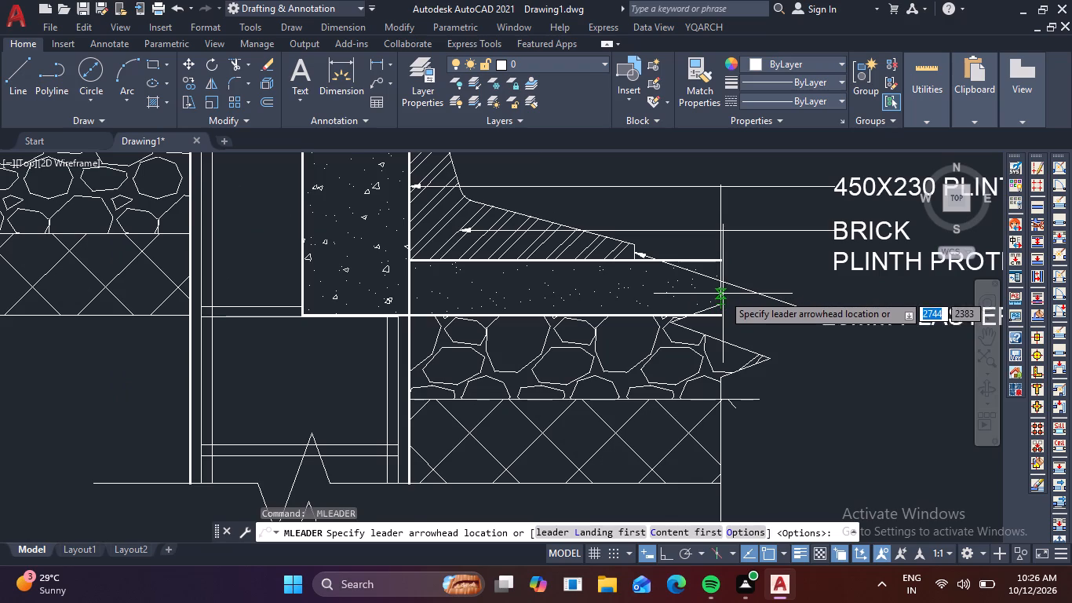
click(723, 294)
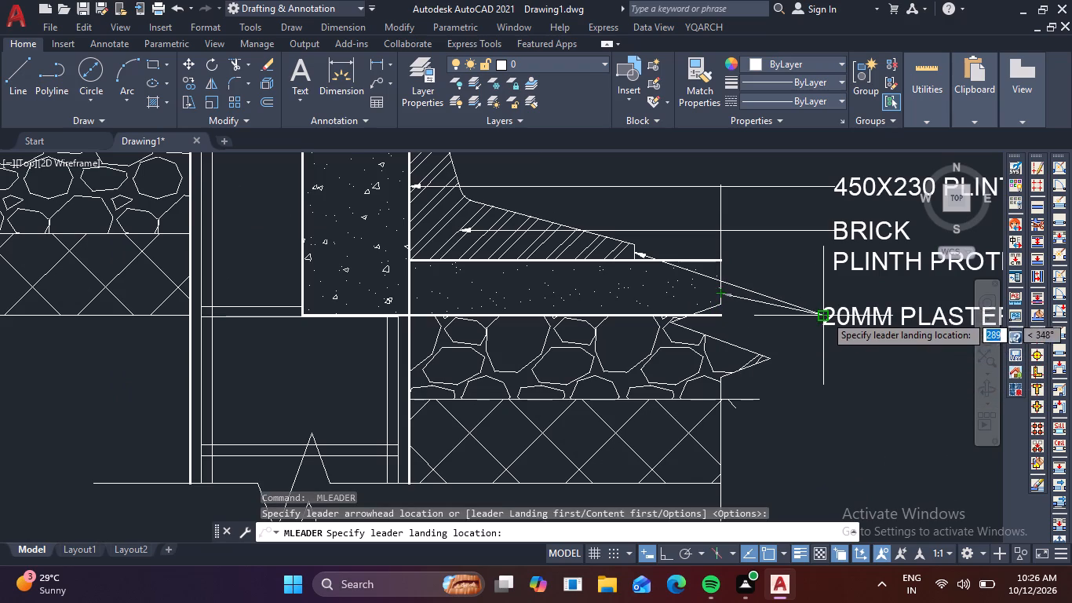
click(825, 367)
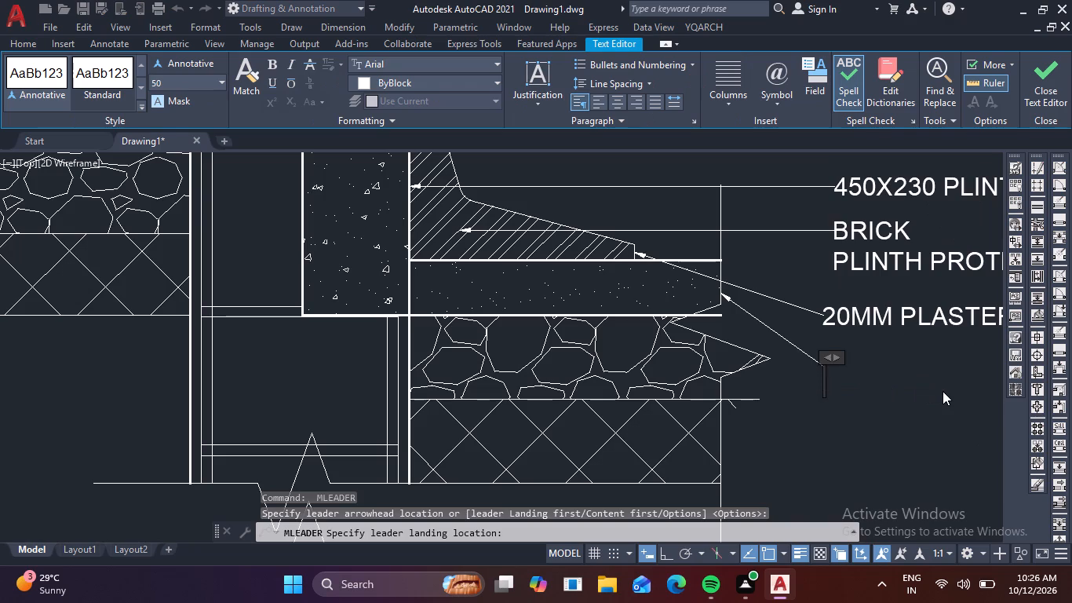
key(1)
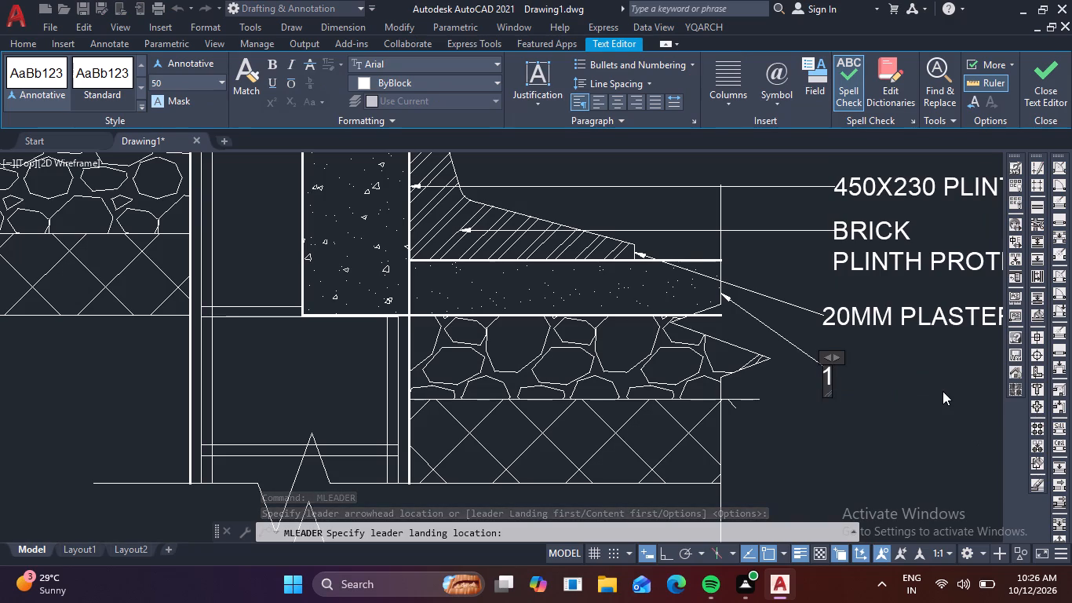
text(50)
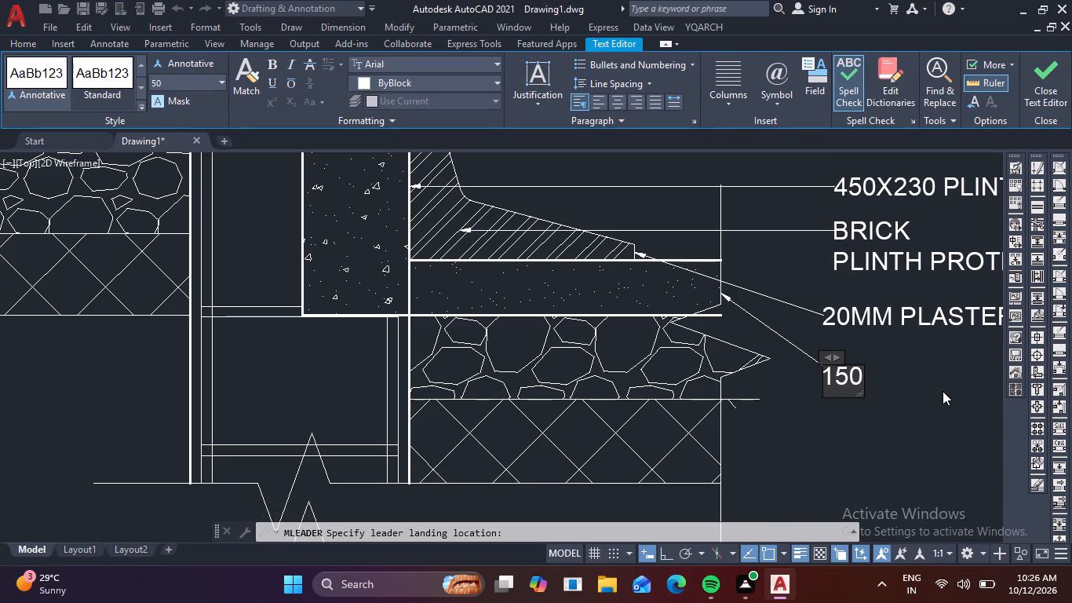
text(MM)
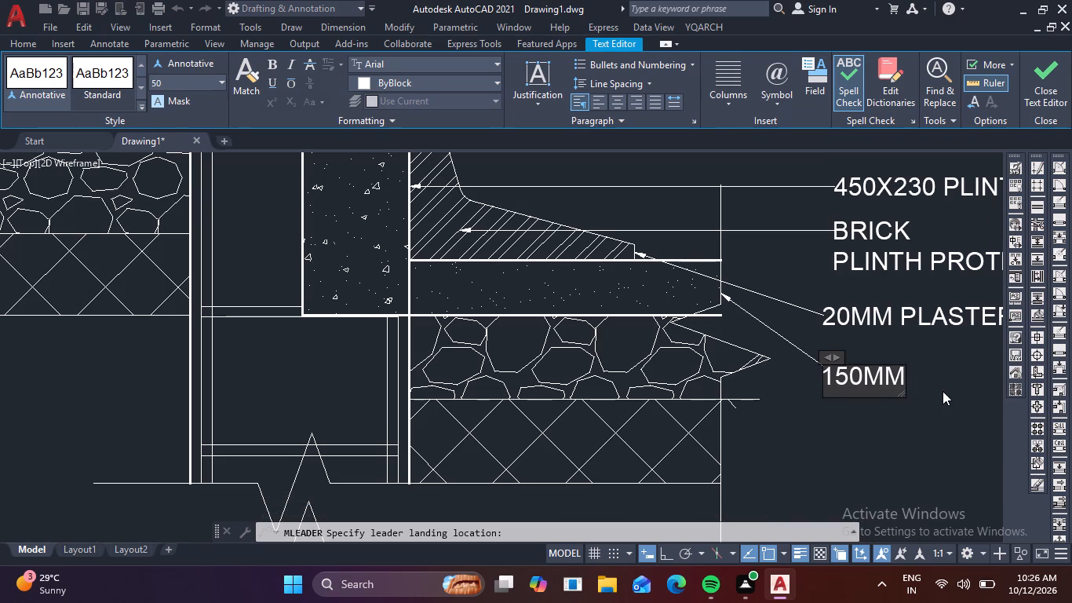
text(PCC)
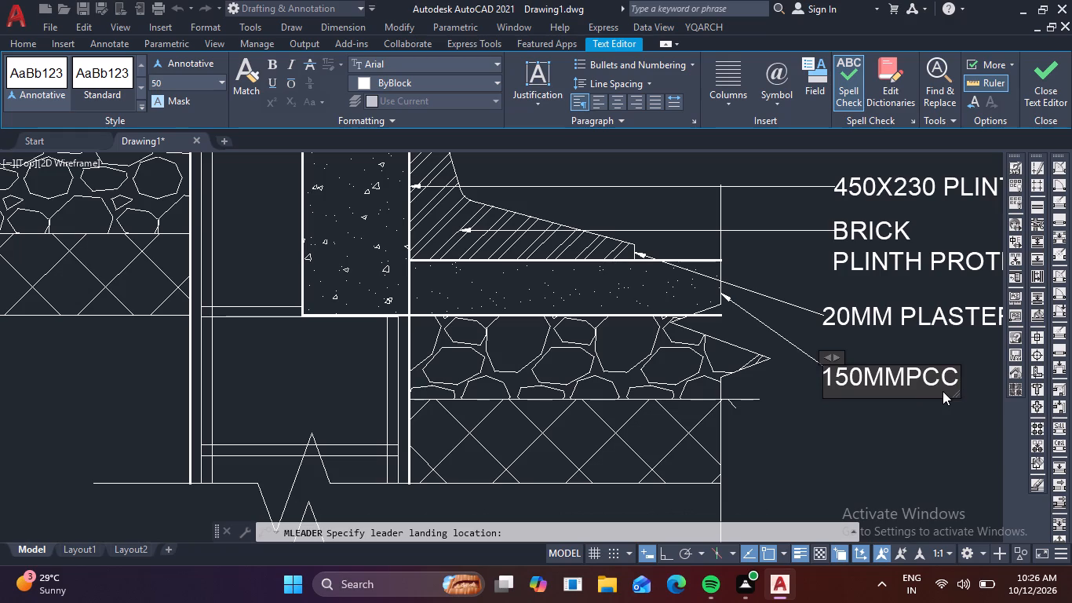
key(space)
text(BED)
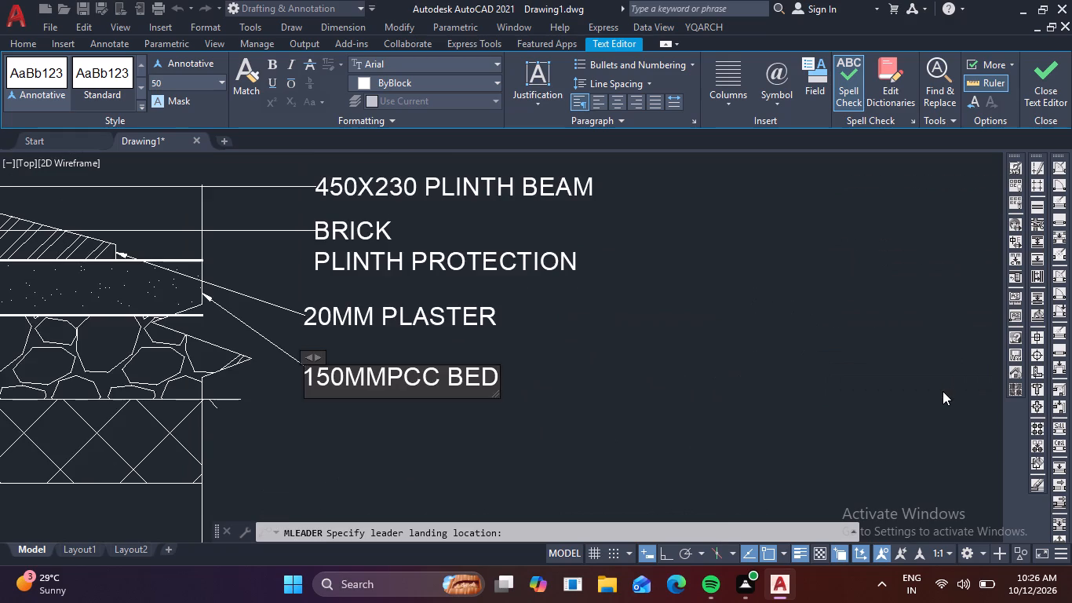
click(763, 365)
Add a slanted multileader reading "230MM DRP" from the outer edge of the stone-hatched layer, aligned beneath the 150MMPCC BED label.
middle_drag(775, 390, 908, 261)
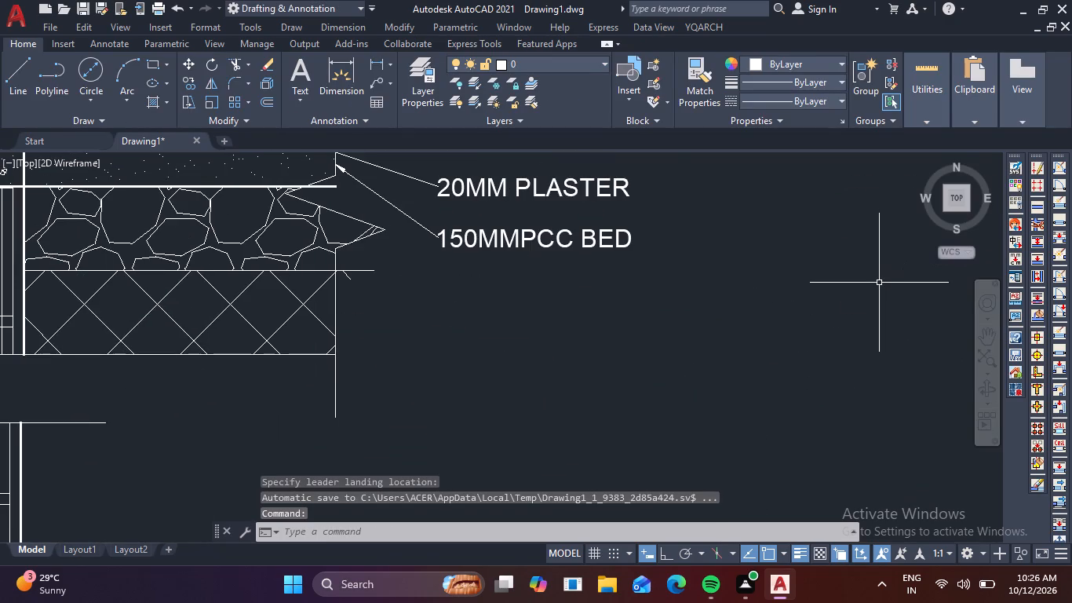
key(space)
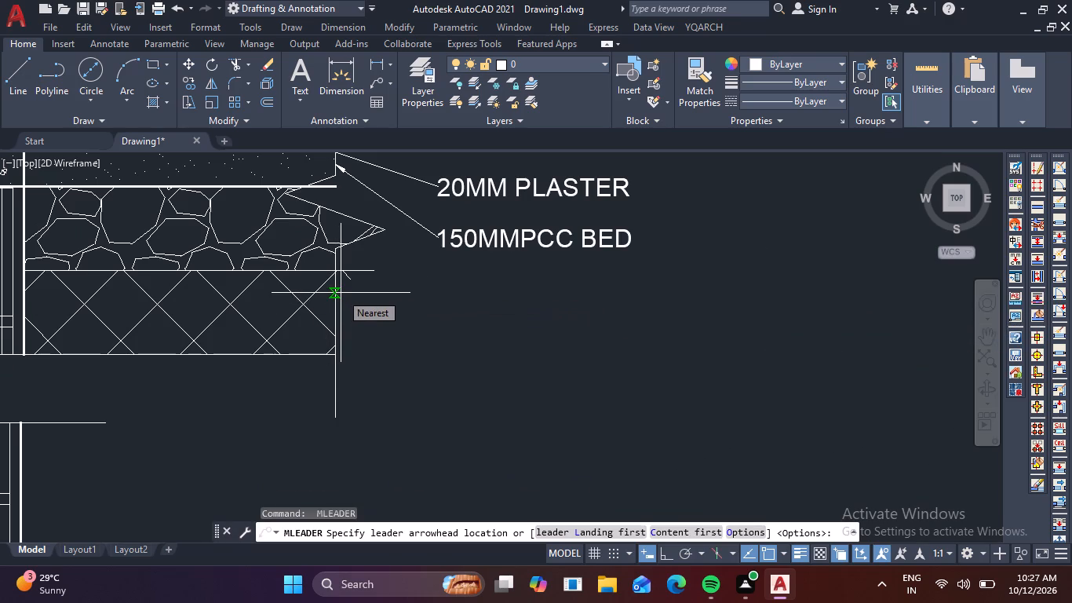
click(337, 250)
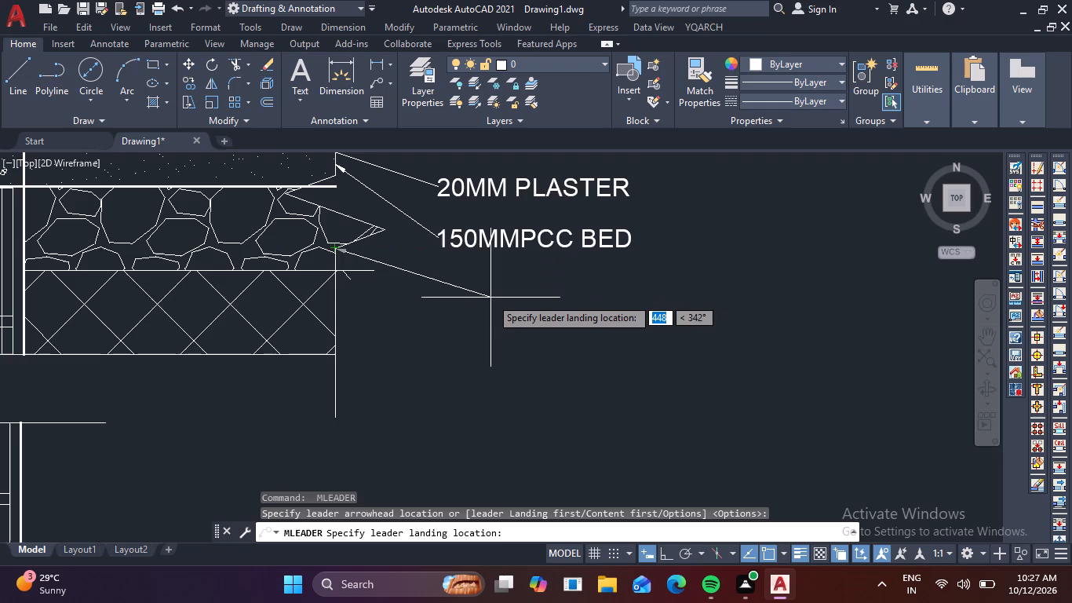
click(437, 281)
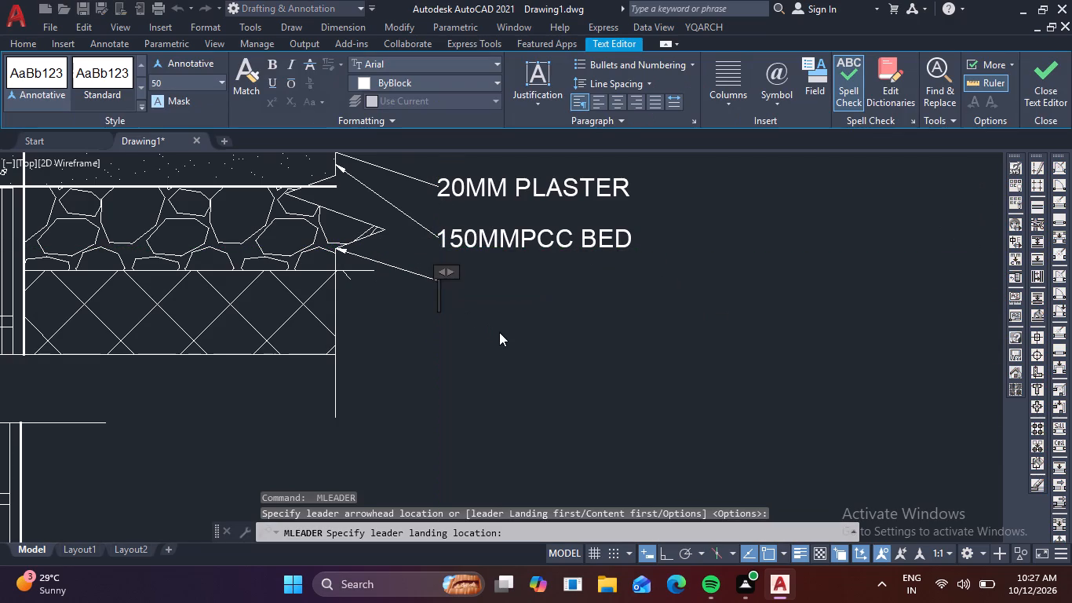
text(230)
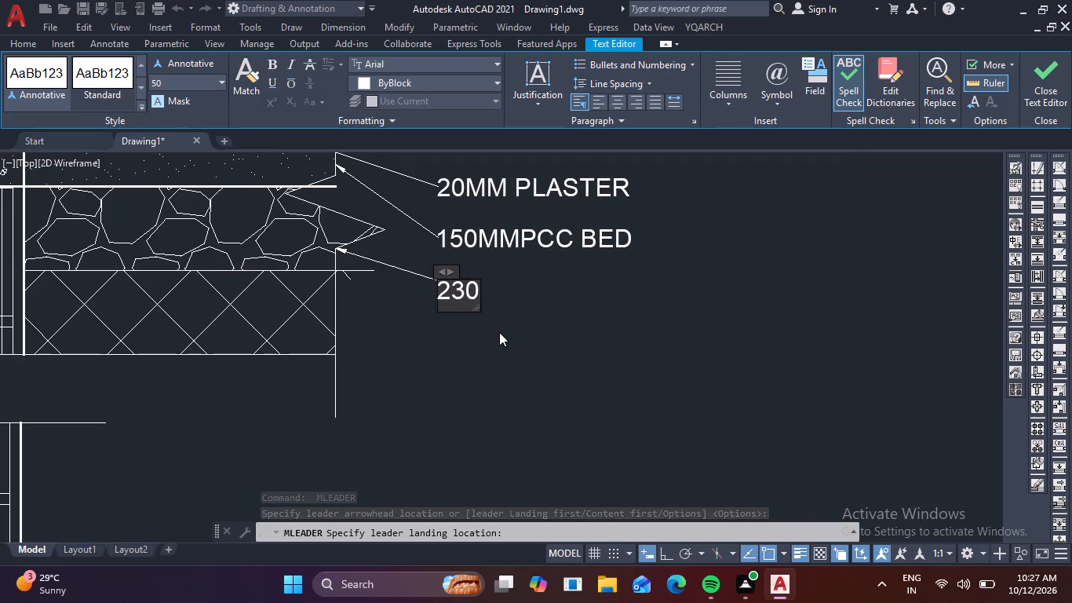
text(MM)
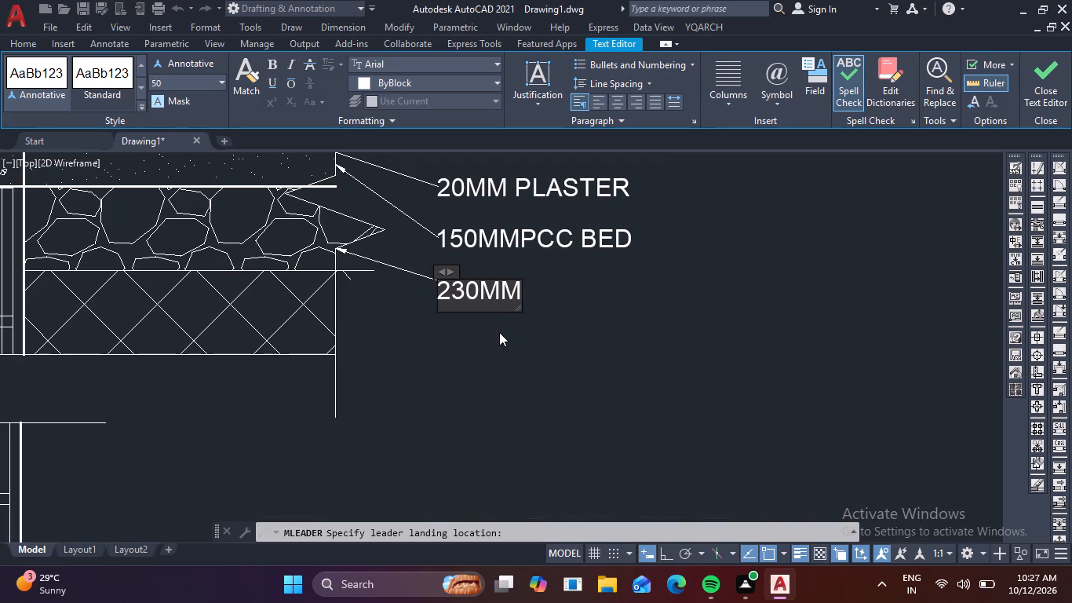
key(space)
key(d)
key(r)
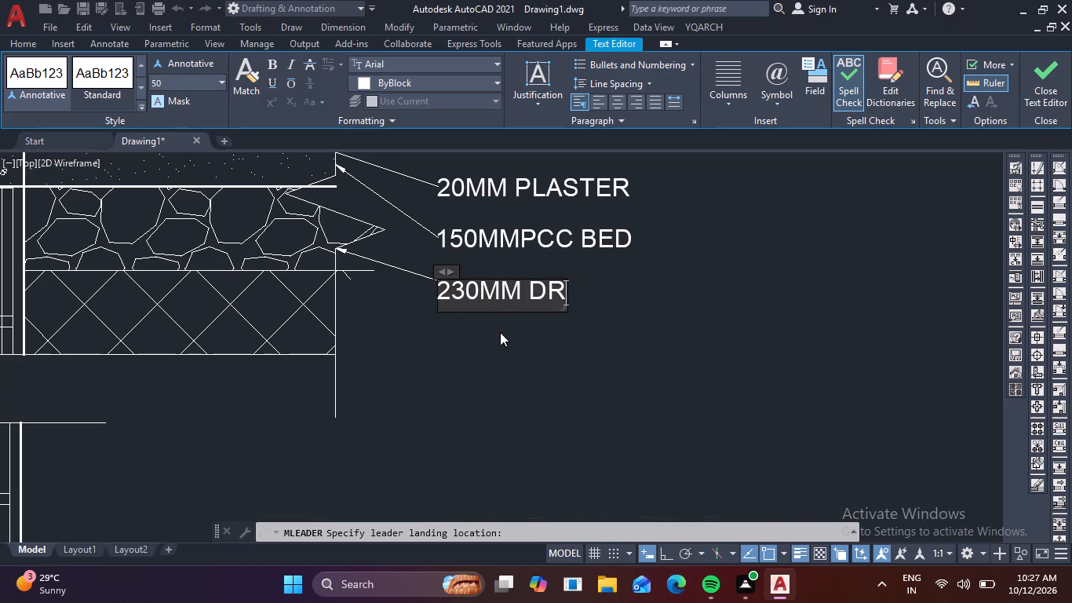
key(p)
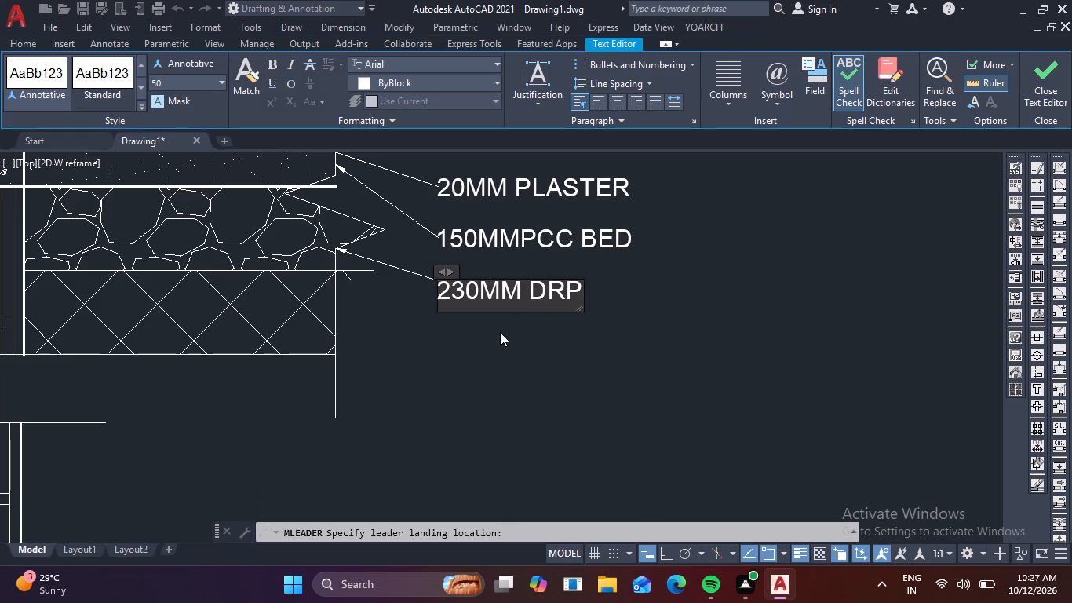
click(698, 217)
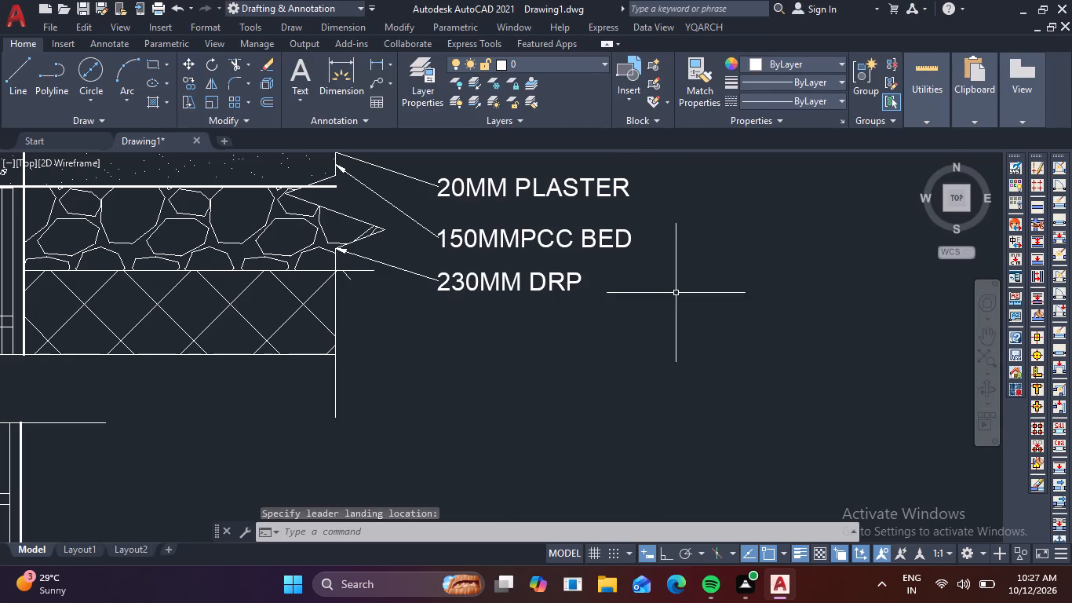
With Ortho on, add a horizontal multileader reading "230MM MURUM" to the outer edge of the cross-hatched layer, aligned beneath the 230MM DRP label.
middle_drag(680, 342, 878, 255)
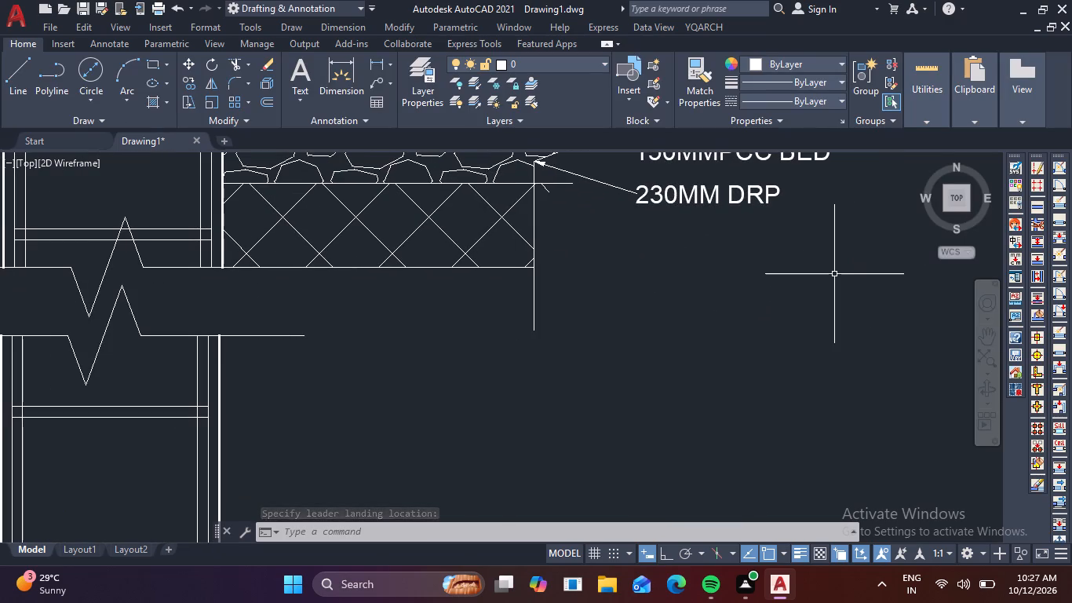
key(space)
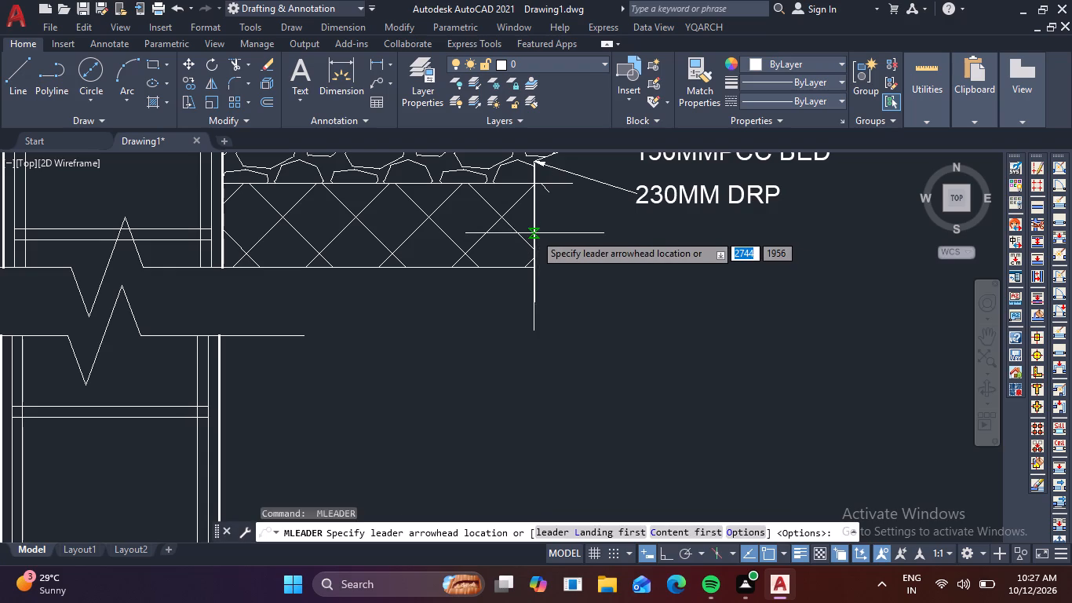
click(532, 231)
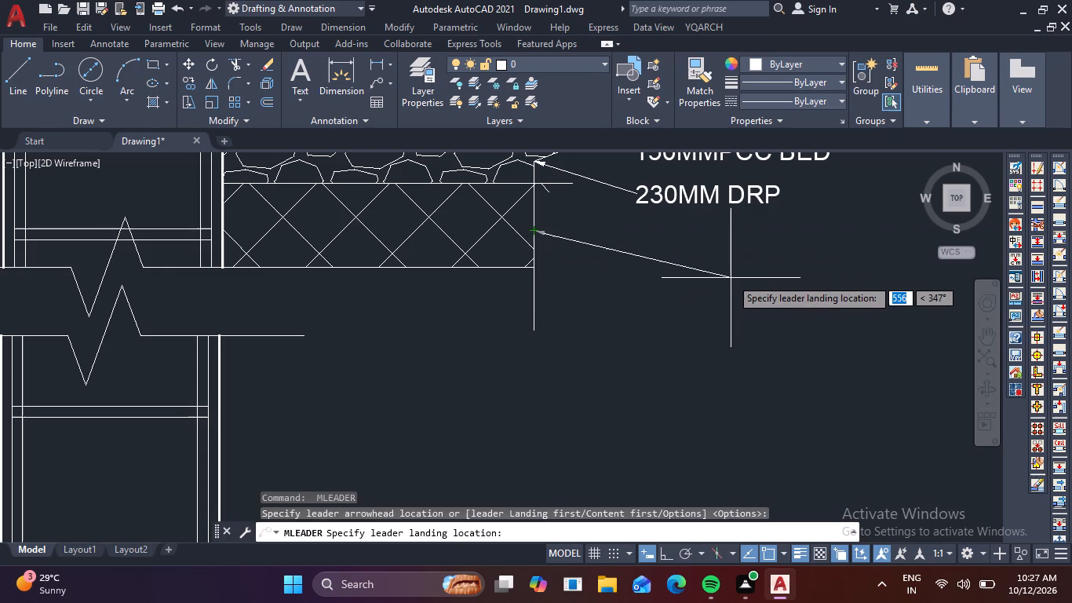
key(F8)
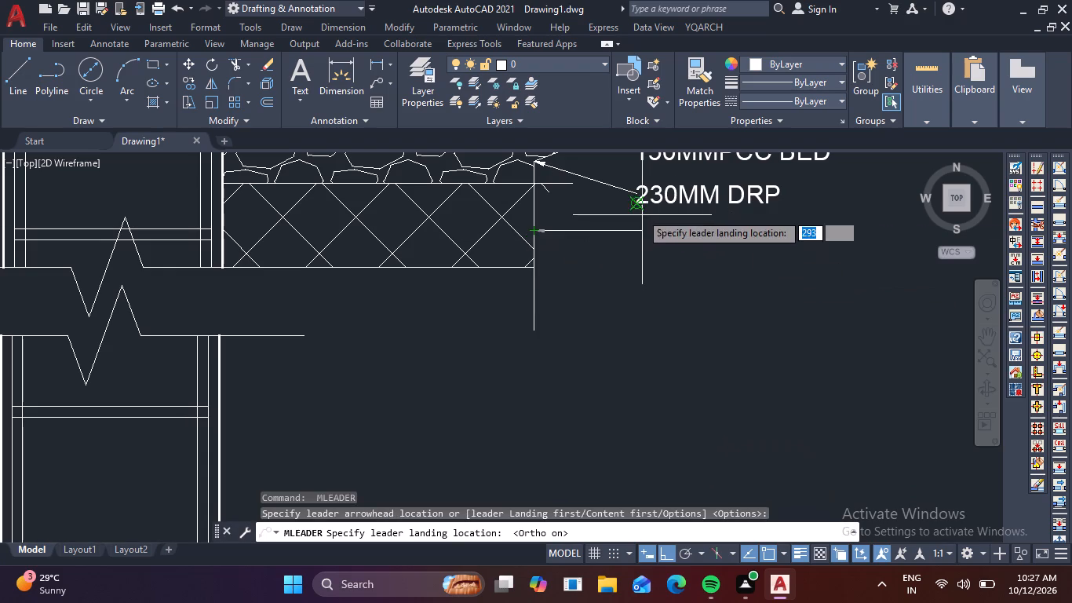
click(638, 236)
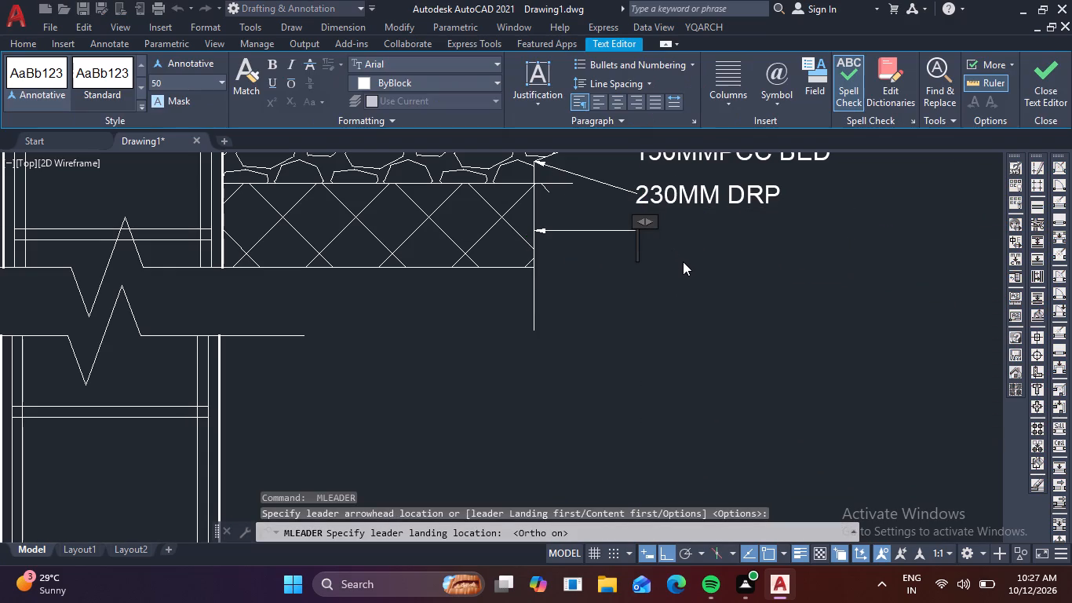
text(30)
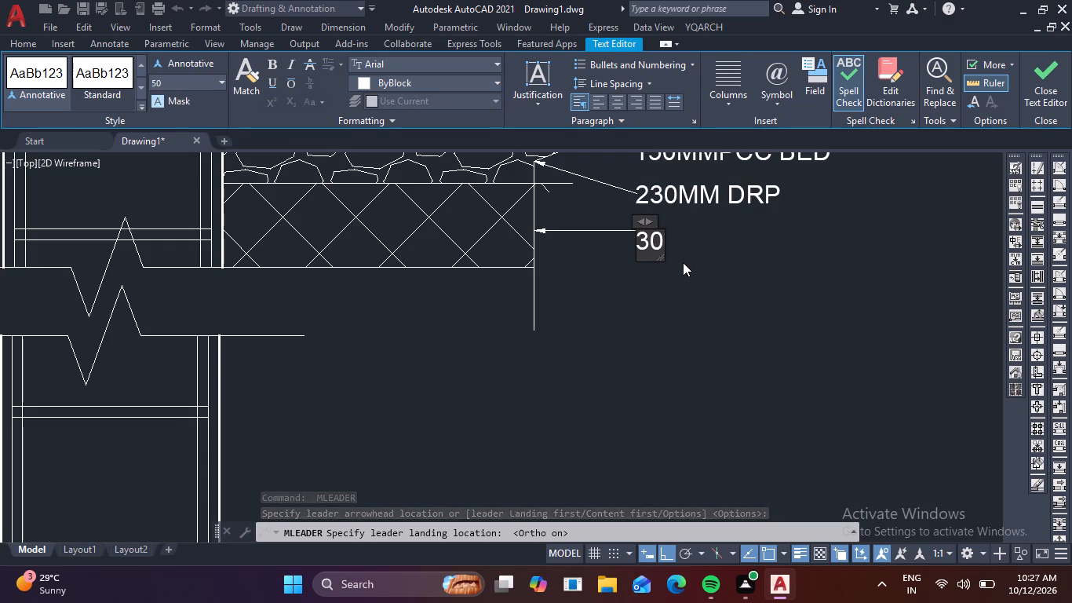
key(BackSpace)
key(BackSpace)
key(2)
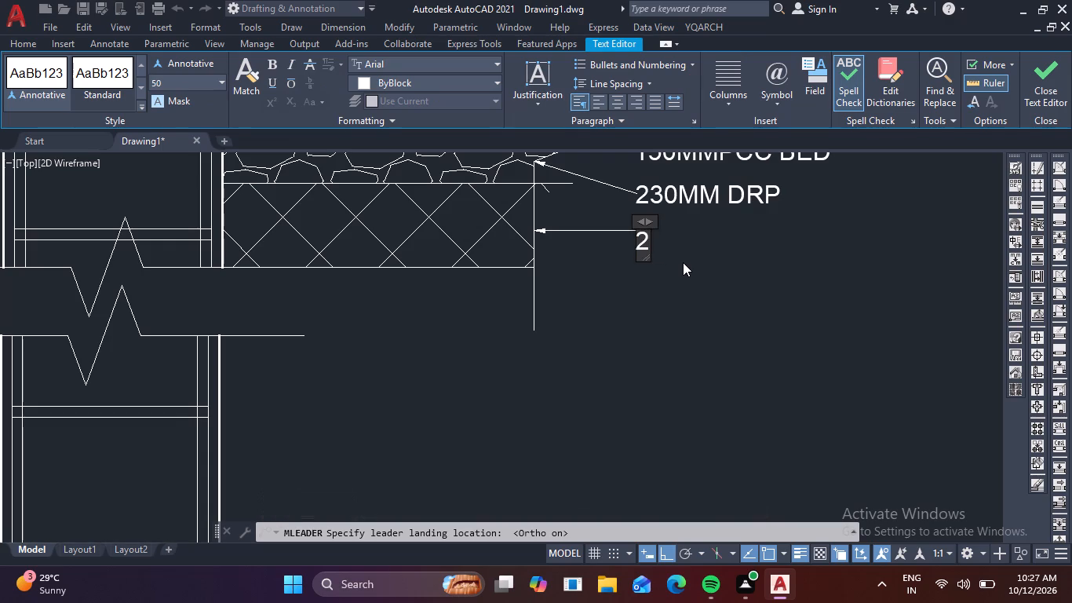
key(3)
key(0)
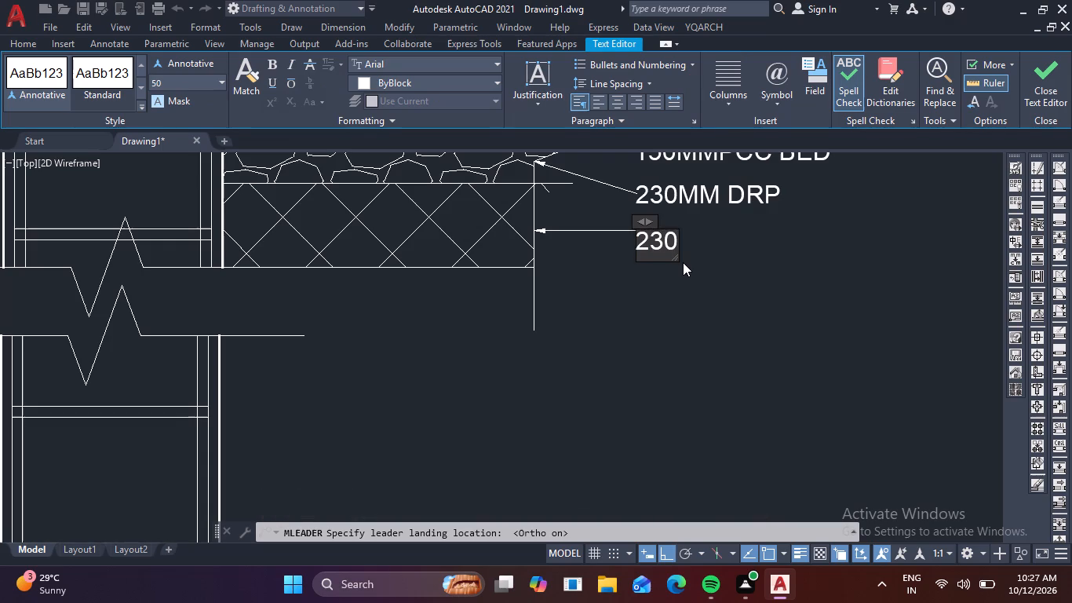
text(MM)
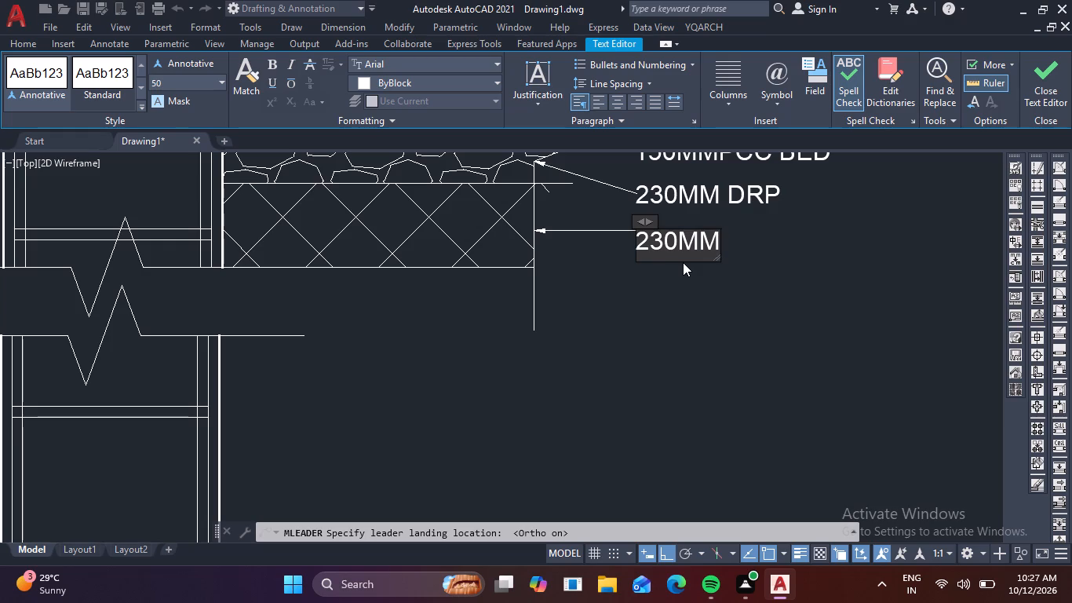
key(space)
text(MU)
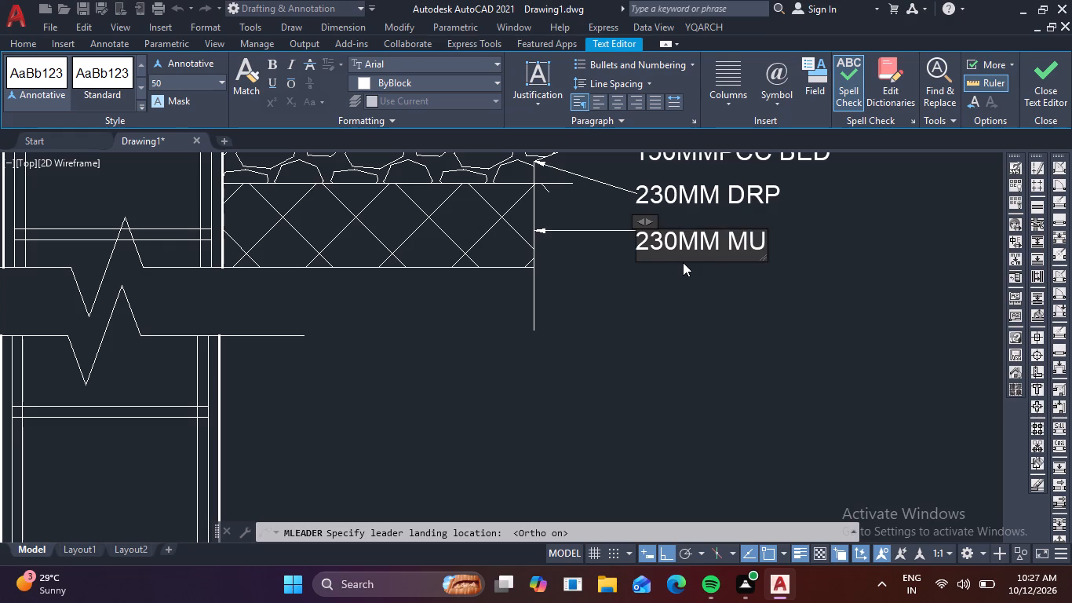
text(RU)
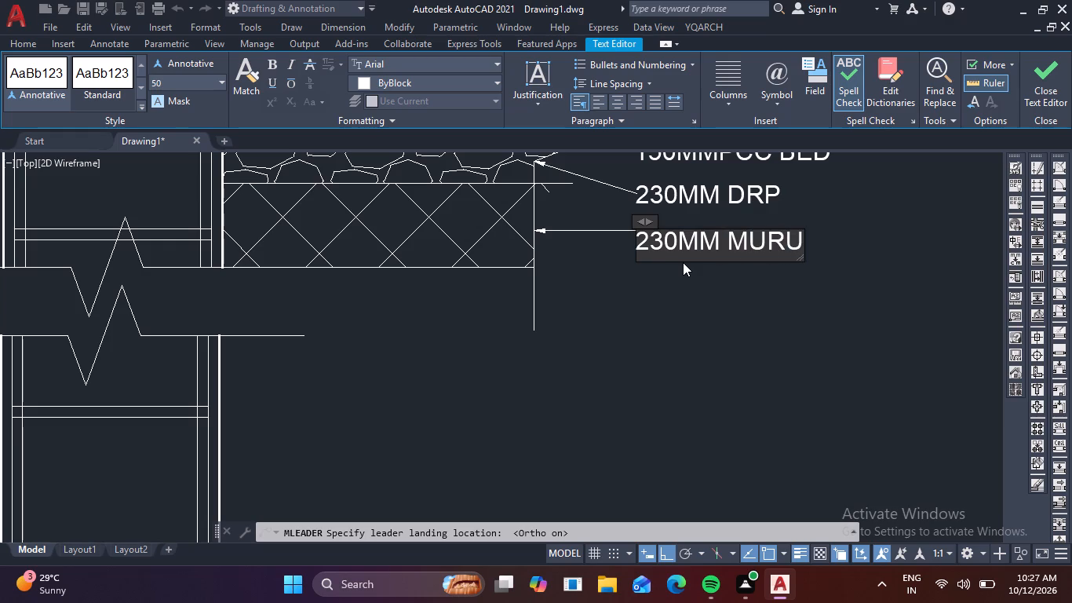
key(m)
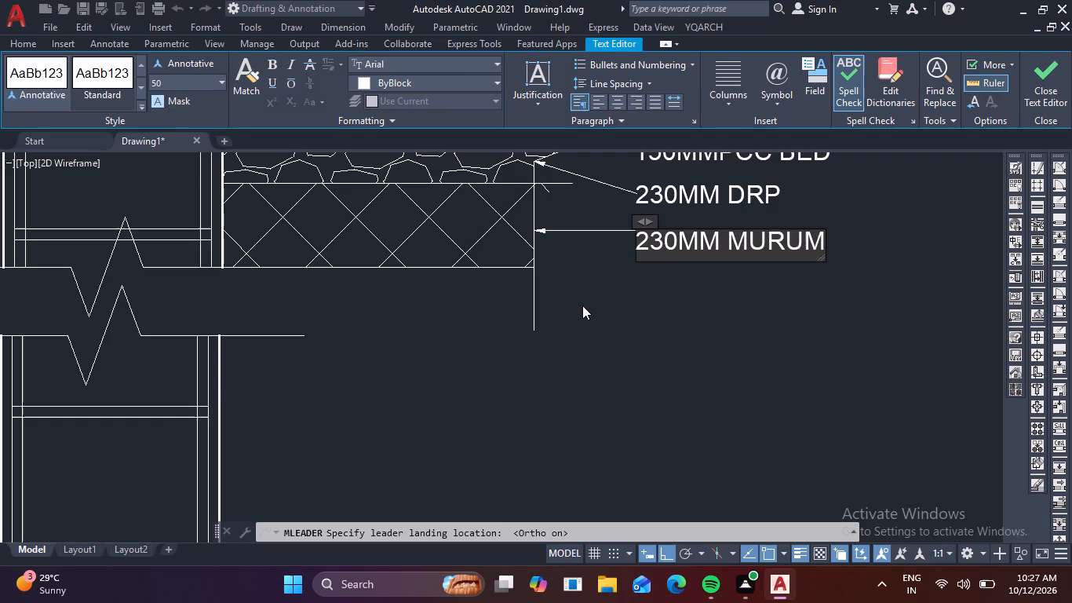
click(582, 305)
Add a horizontal multileader reading "12MM DIA STEEL R/F" from the column's vertical bar just below the break line, aligned beneath the 230MM MURUM label.
key(space)
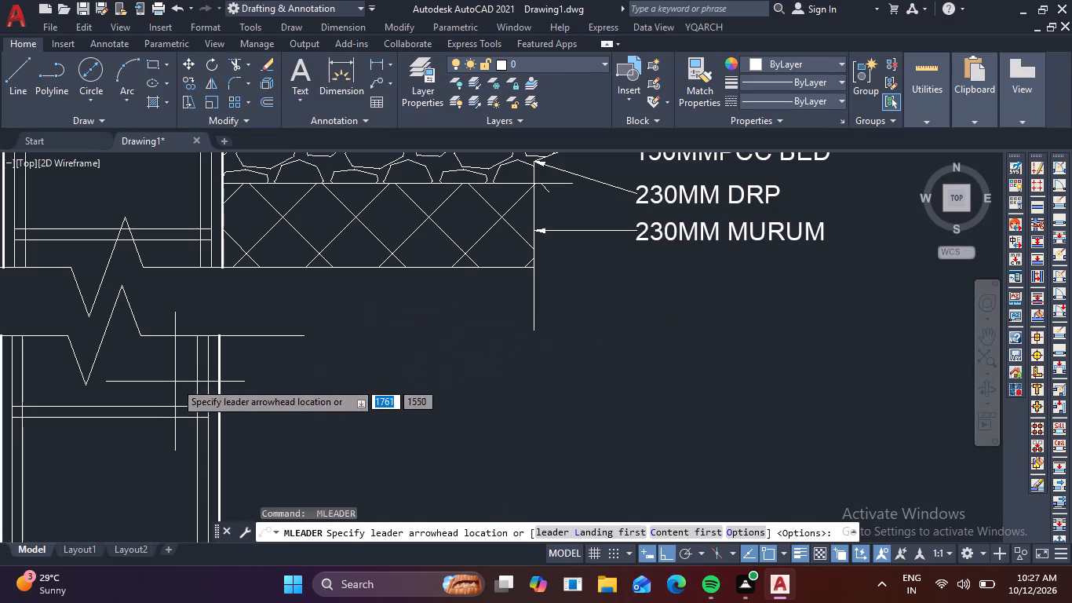
click(196, 375)
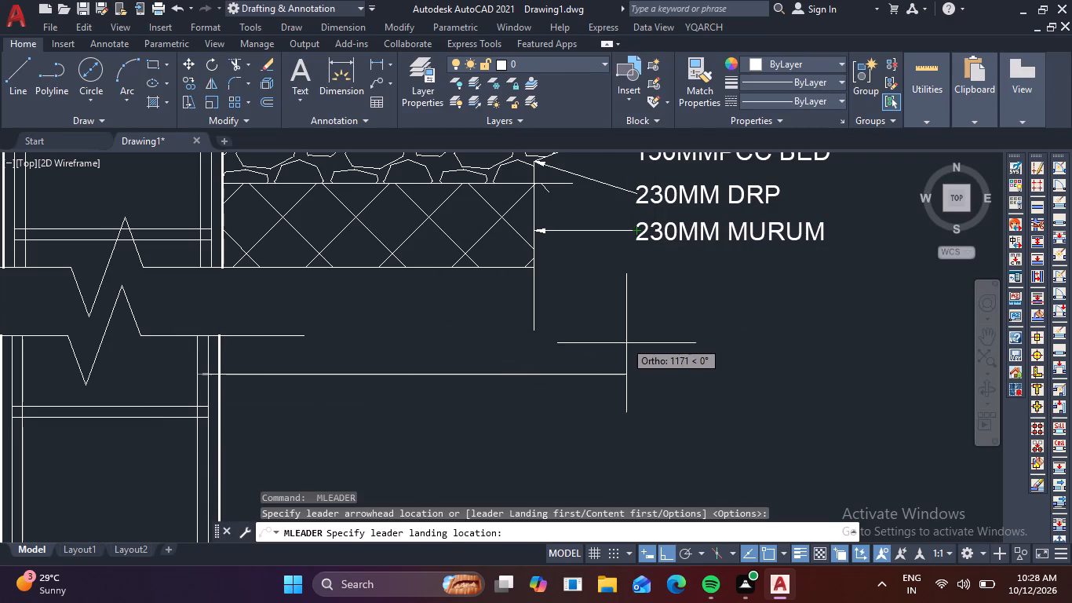
click(639, 374)
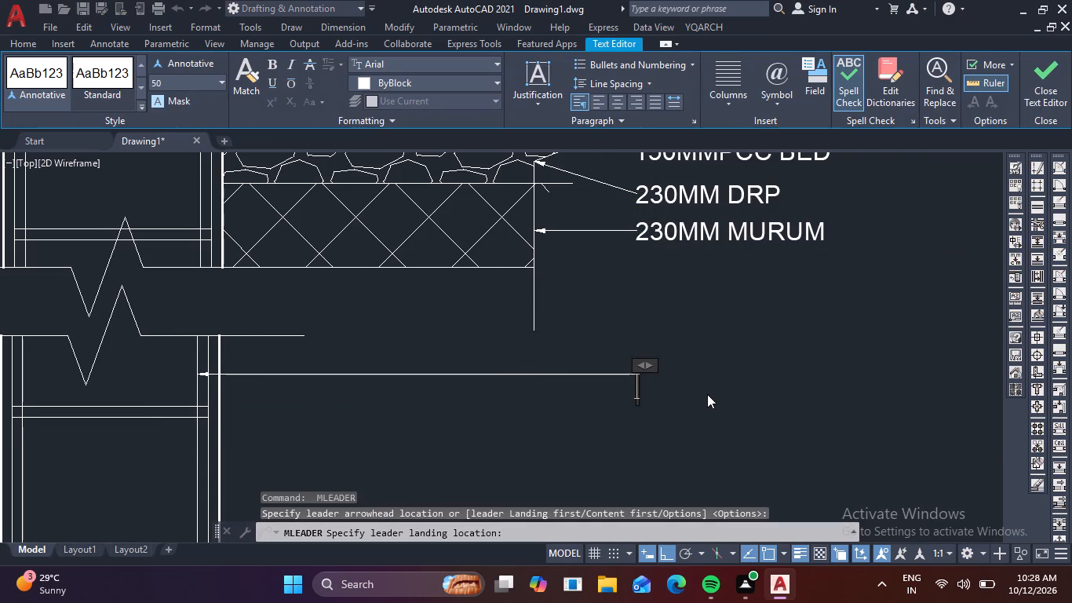
text(12MM)
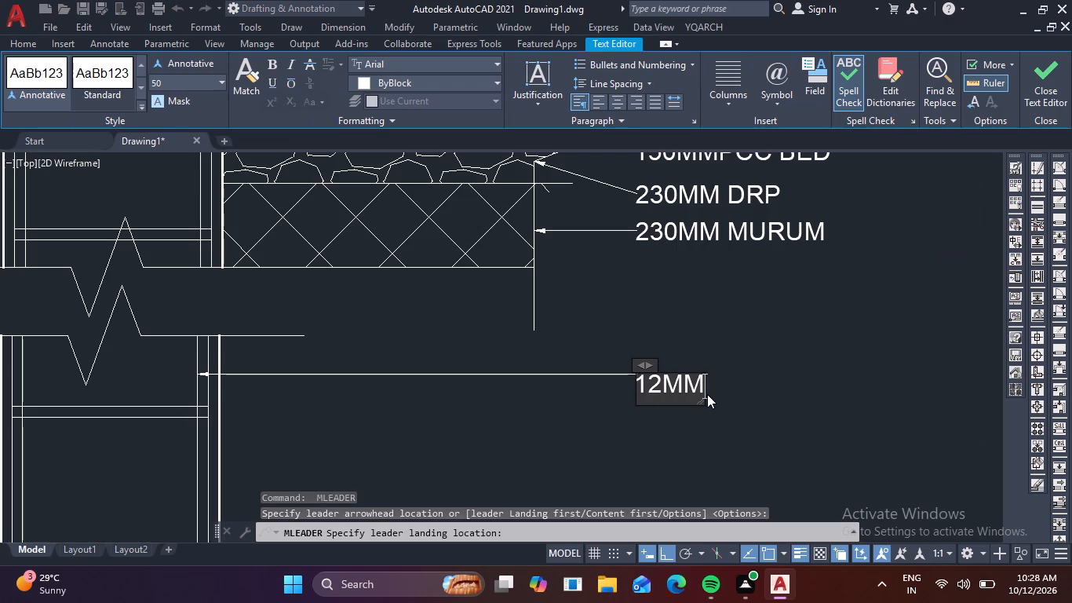
key(space)
text(DIA)
key(space)
text(S)
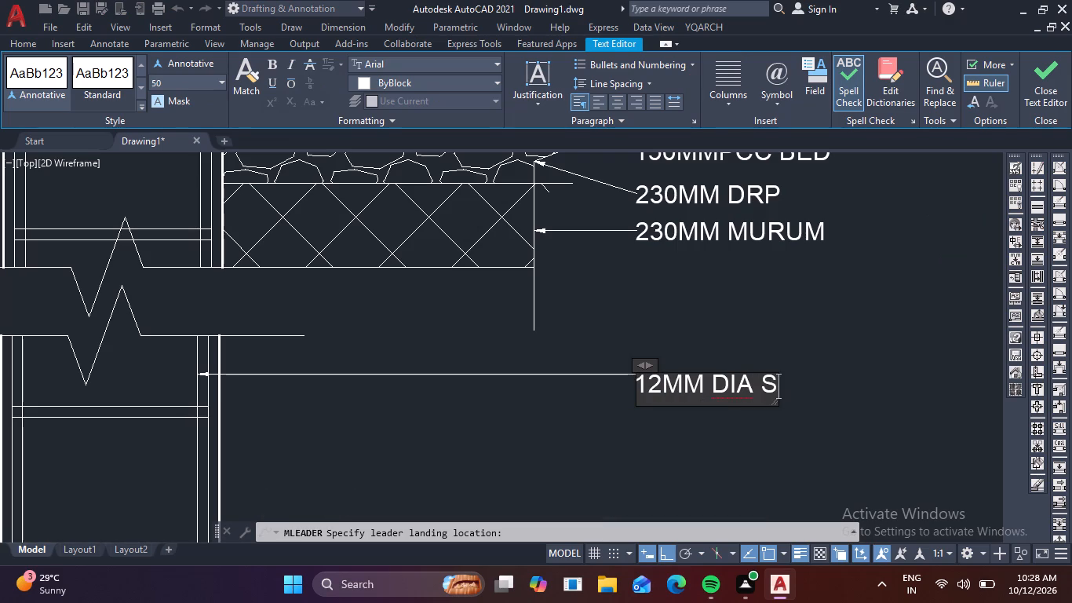
text(TEEL)
key(space)
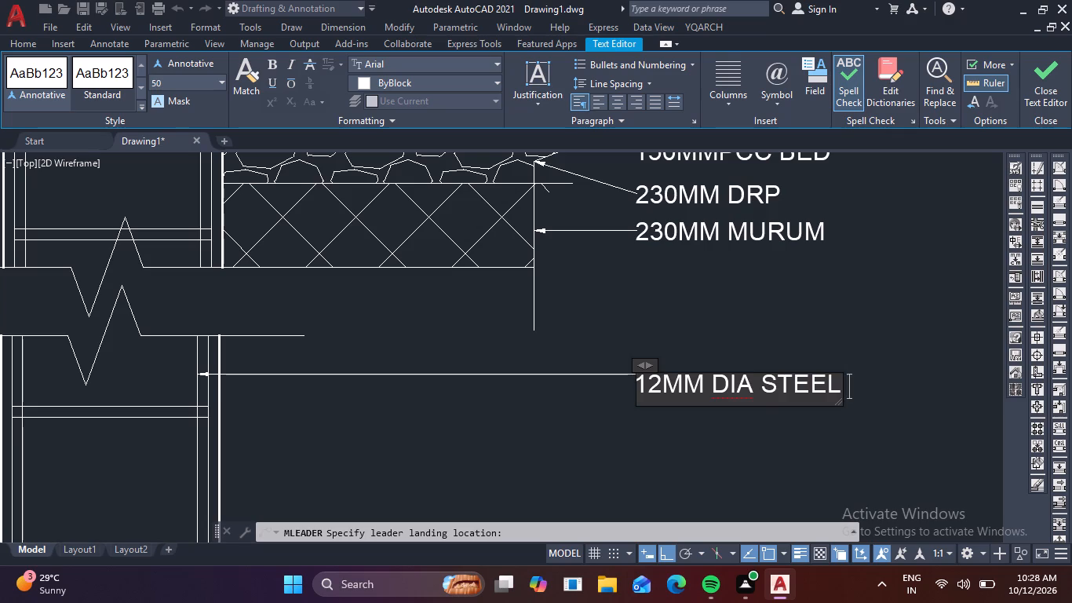
key(r)
text(/F)
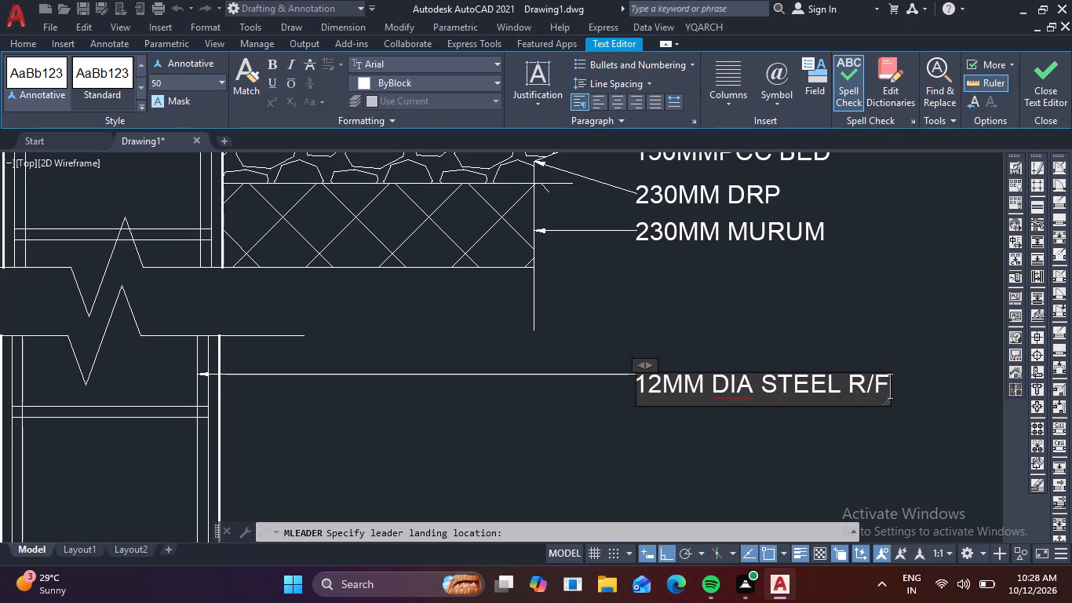
click(605, 429)
Add a horizontal multileader reading "300MM RCC COLUMN" from the column's outer edge, aligned beneath the 12MM DIA STEEL R/F label.
middle_drag(607, 430, 607, 429)
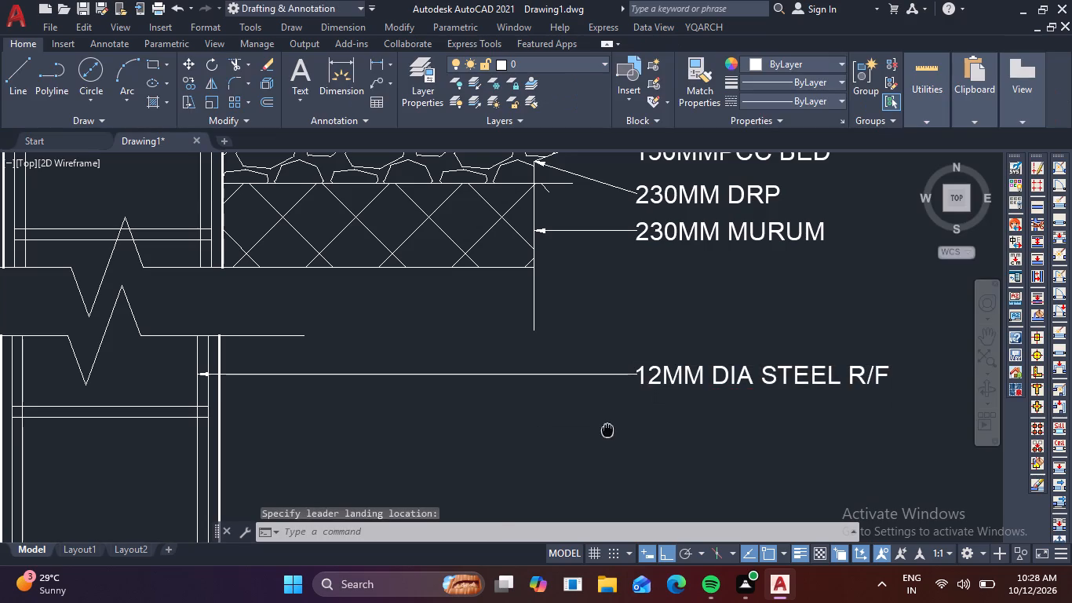
middle_drag(607, 429, 665, 294)
key(space)
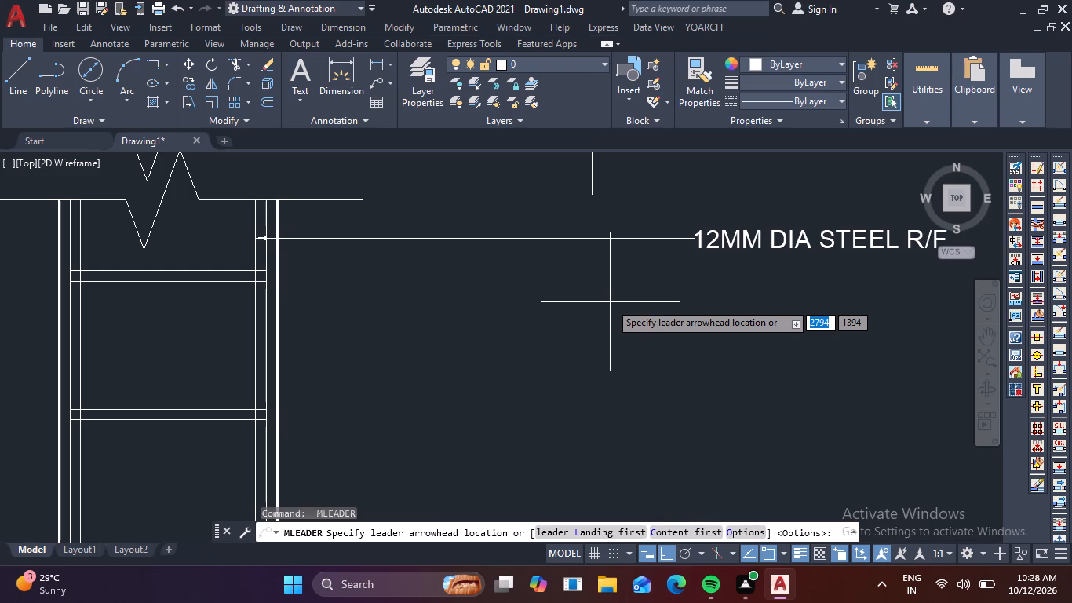
scroll(401, 318, down, 2)
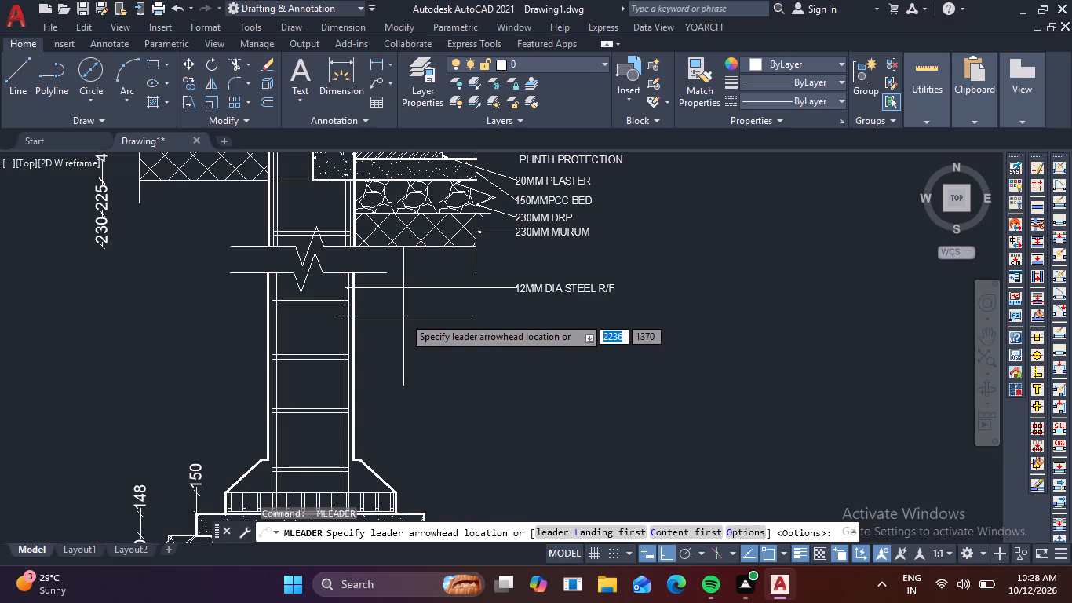
scroll(189, 252, down, 2)
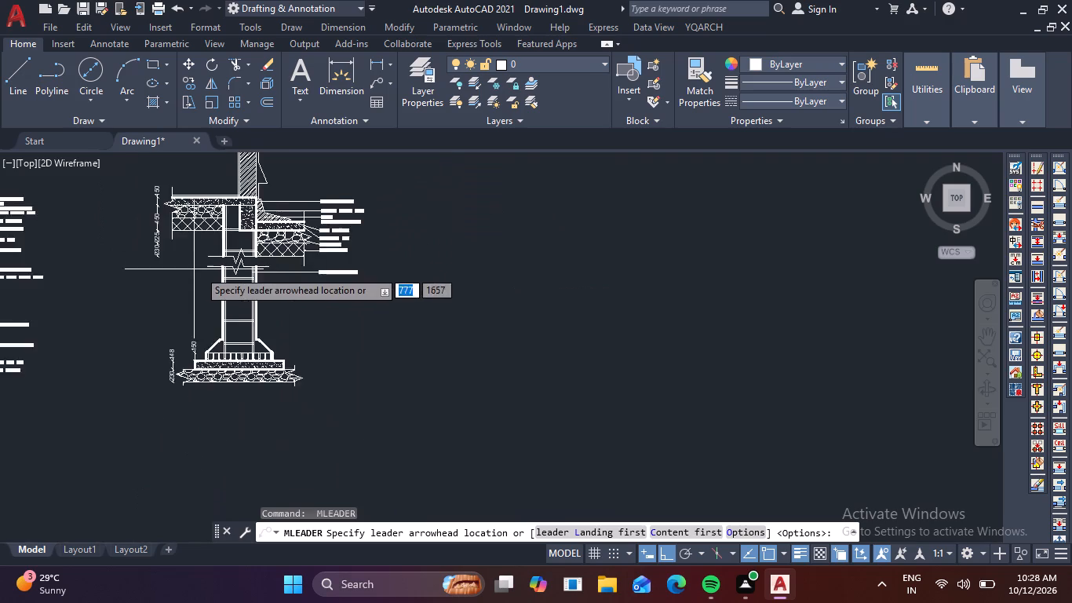
middle_drag(318, 315, 501, 366)
middle_drag(501, 366, 443, 291)
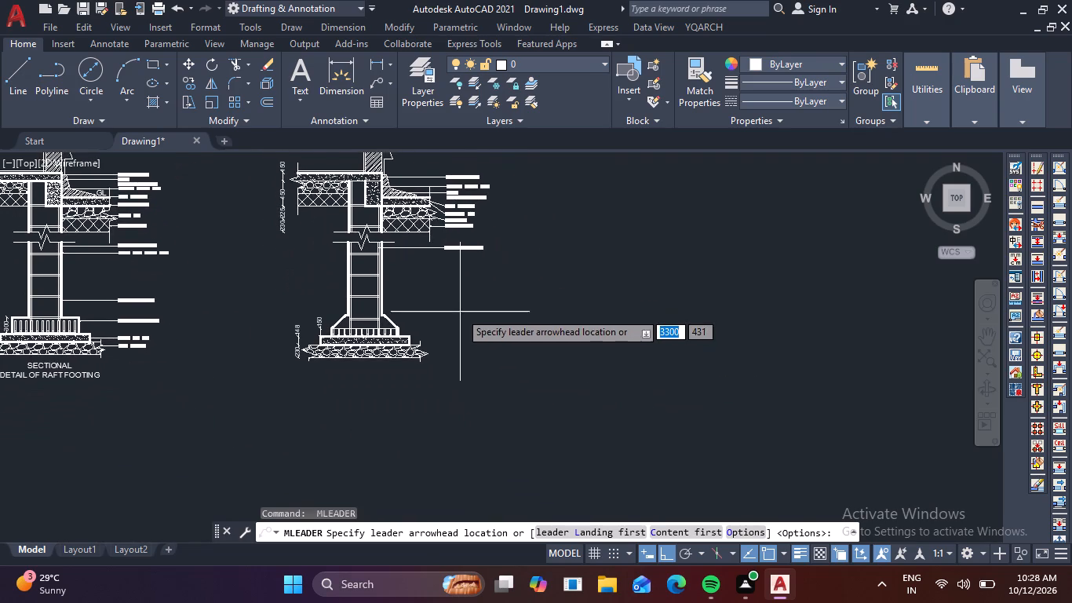
scroll(455, 294, up, 2)
middle_drag(454, 291, 494, 368)
scroll(318, 297, up, 1)
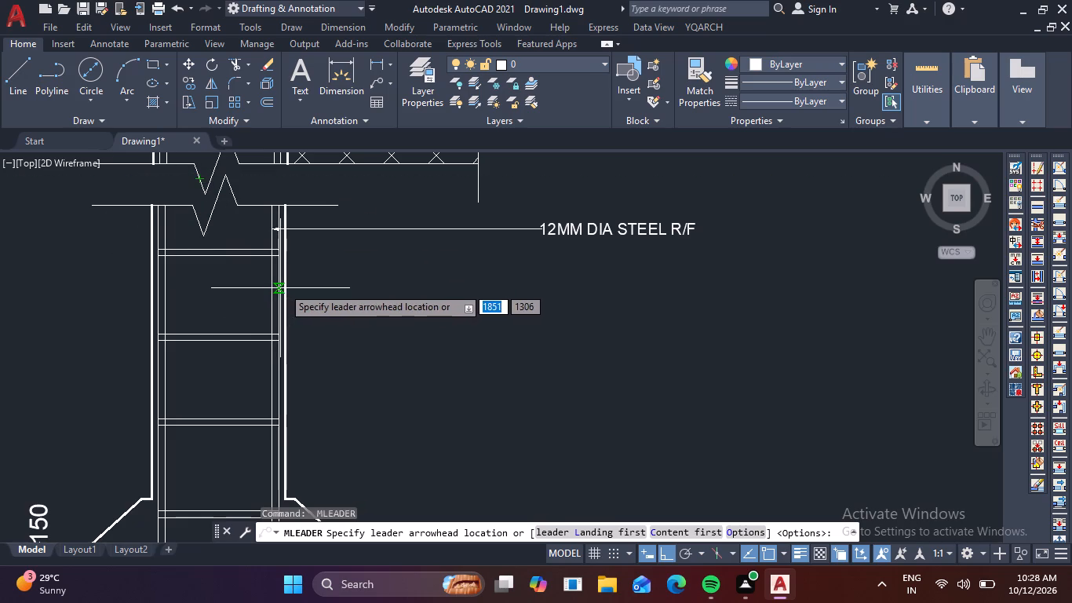
click(283, 287)
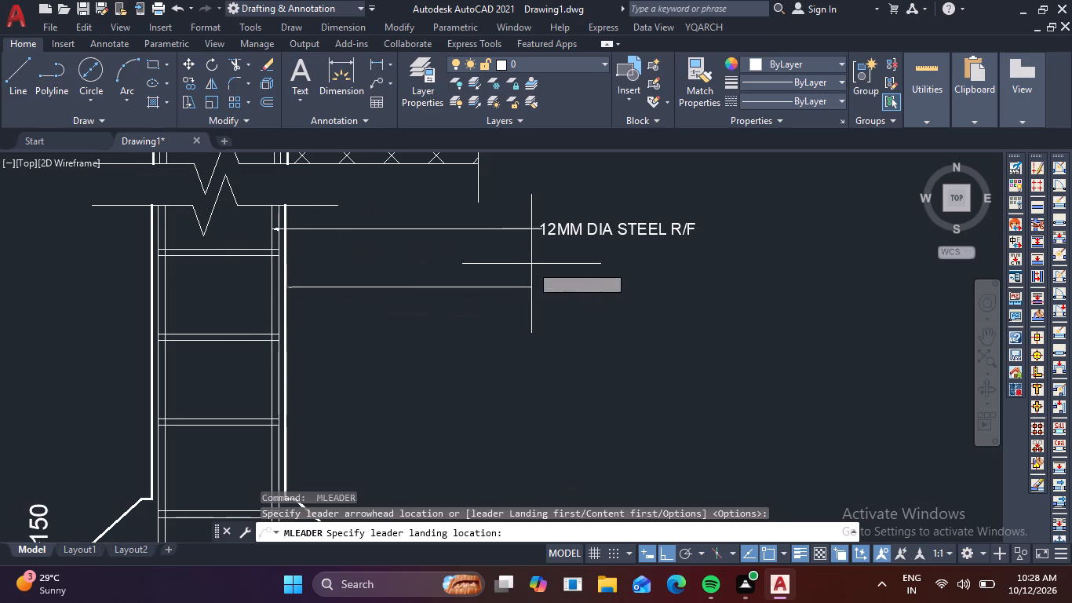
click(541, 288)
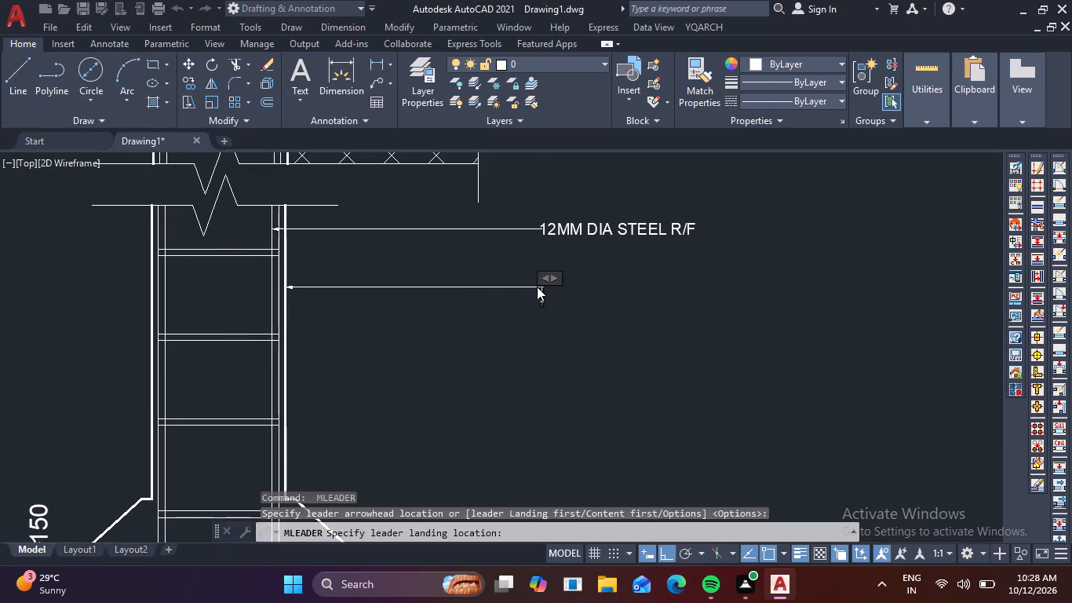
text(300)
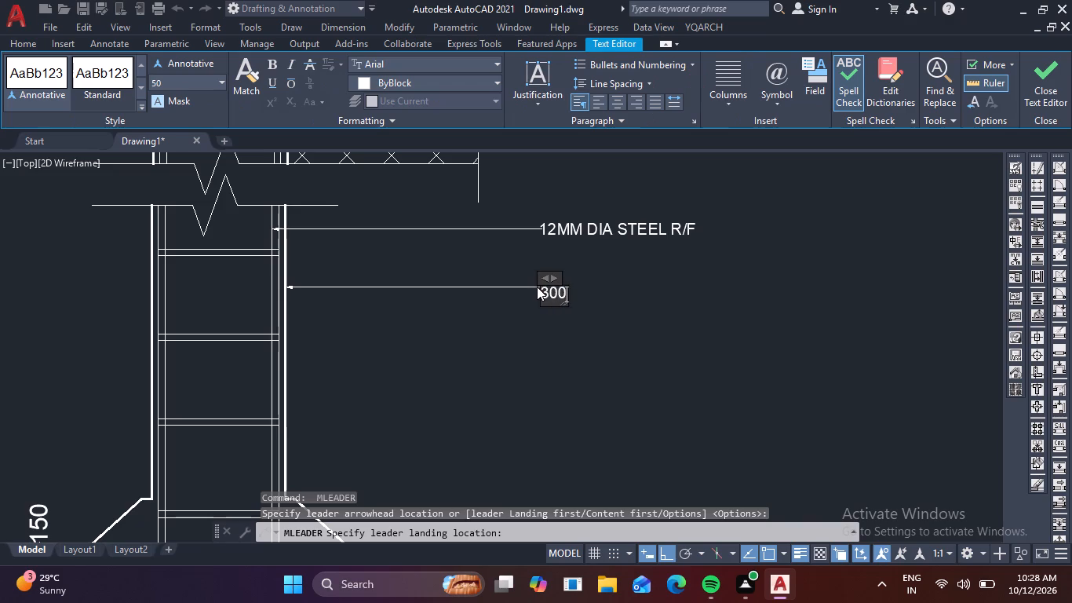
text(MM)
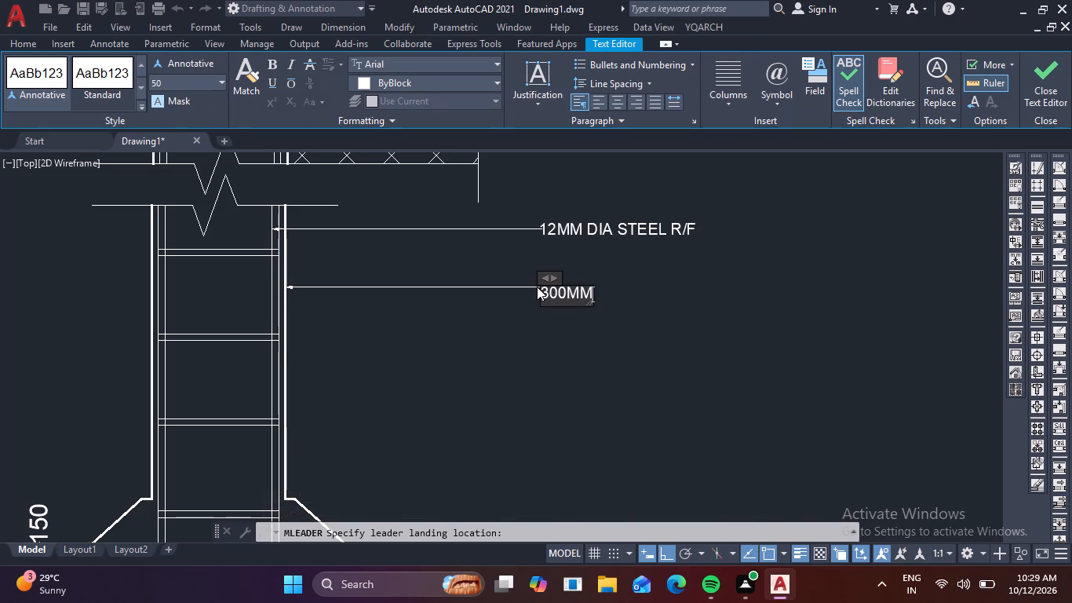
key(space)
text(R)
text(CC)
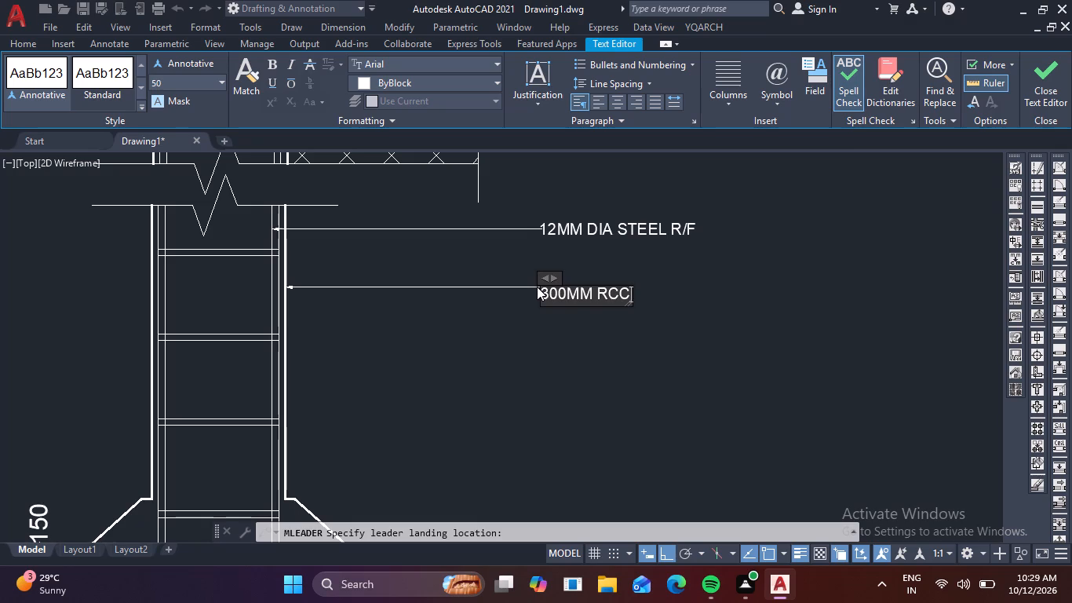
key(space)
text(COLUMC)
key(BackSpace)
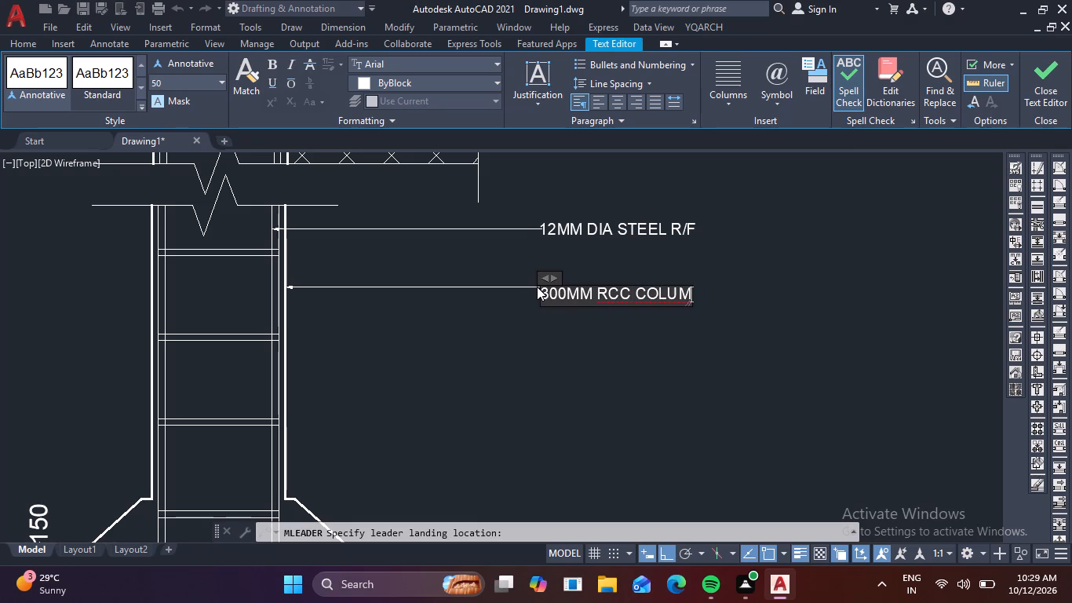
key(n)
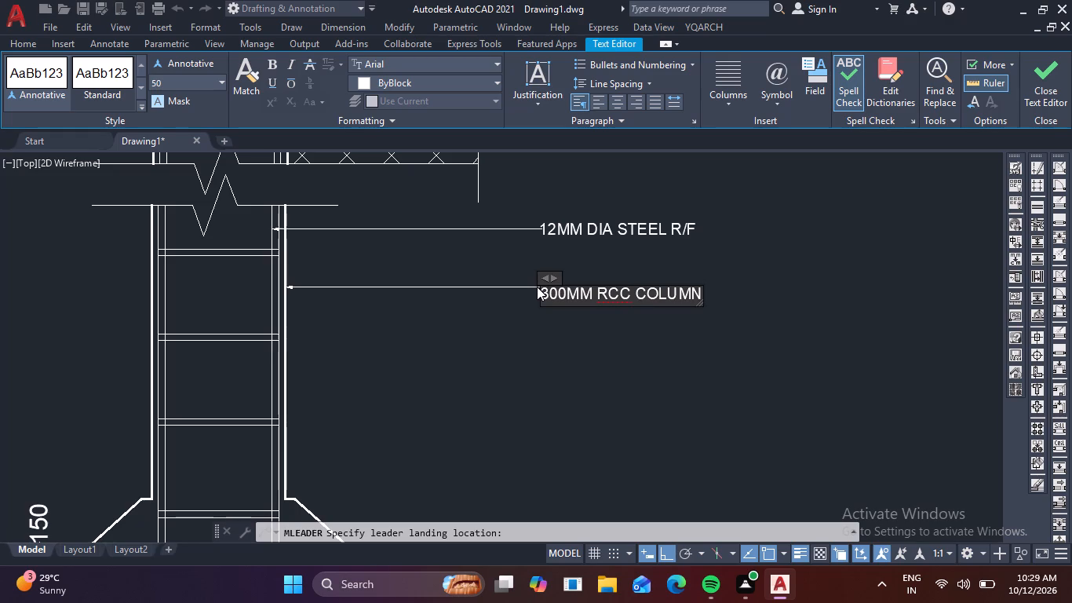
key(space)
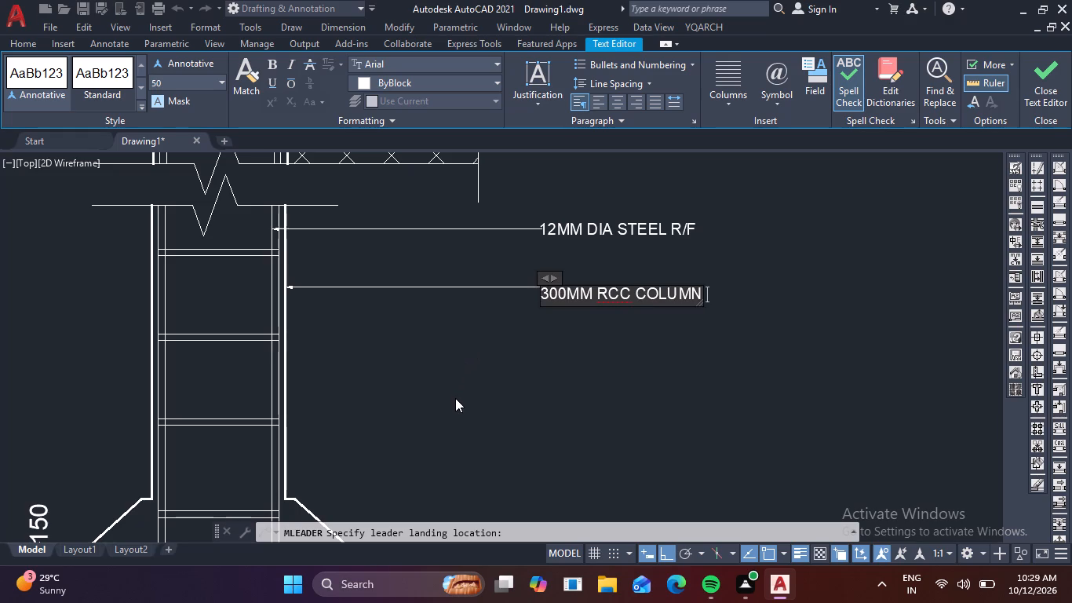
click(456, 398)
Add a horizontal multileader reading "50MM RCC COVER" from the small ledge where the column meets the sloped footing.
middle_drag(473, 386, 572, 265)
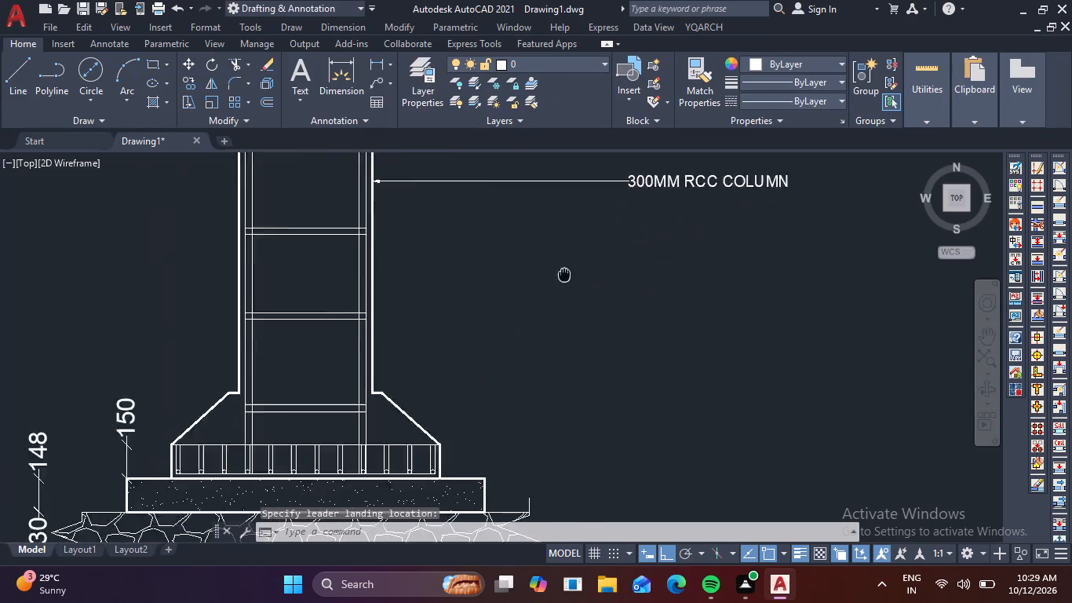
middle_drag(572, 265, 601, 240)
key(space)
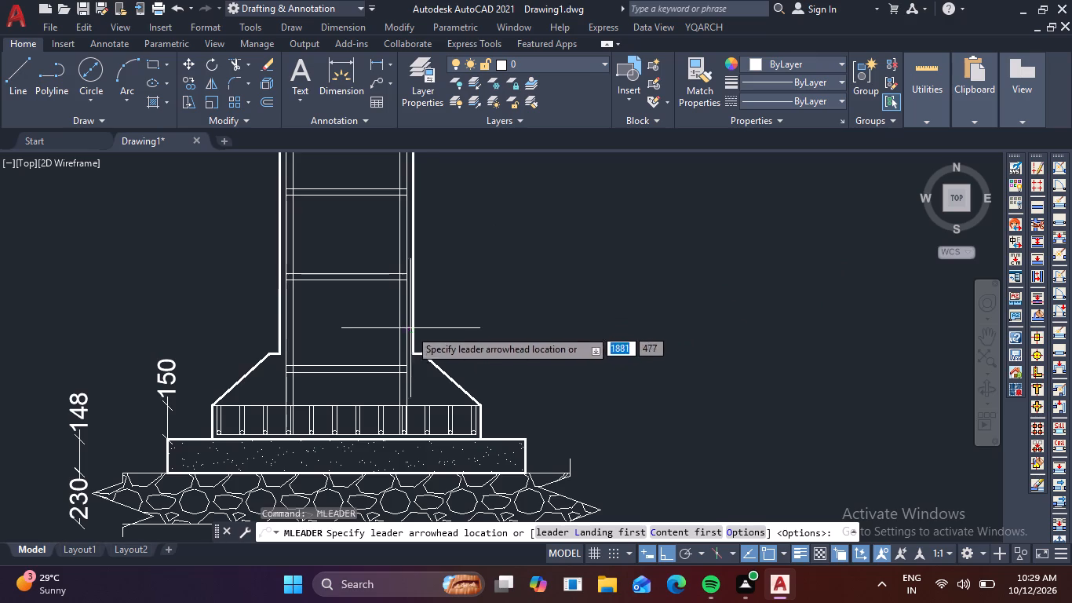
scroll(410, 331, up, 2)
click(417, 383)
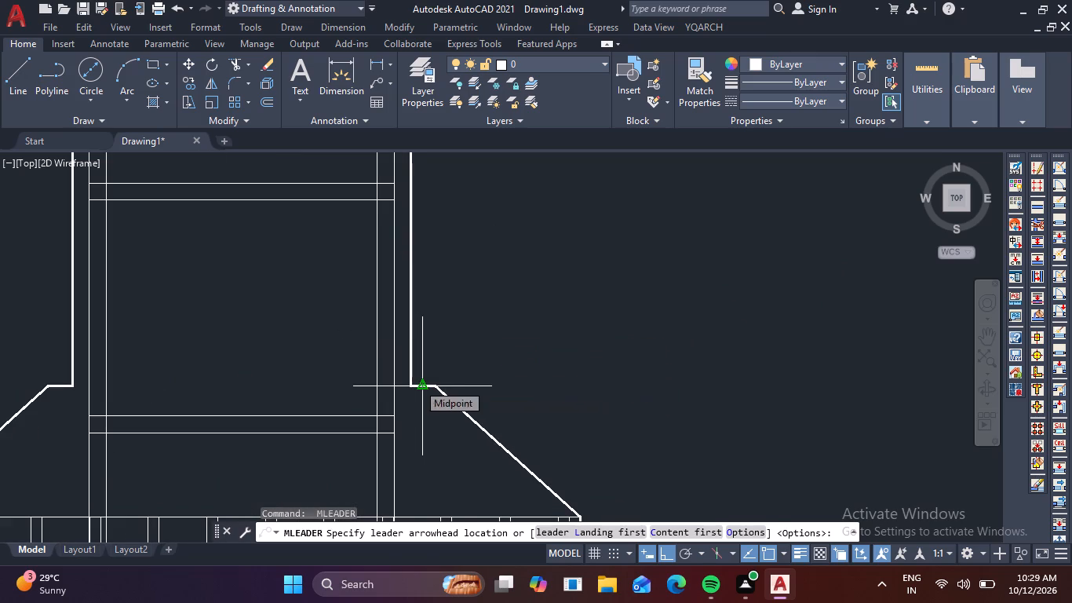
click(798, 390)
scroll(848, 393, down, 2)
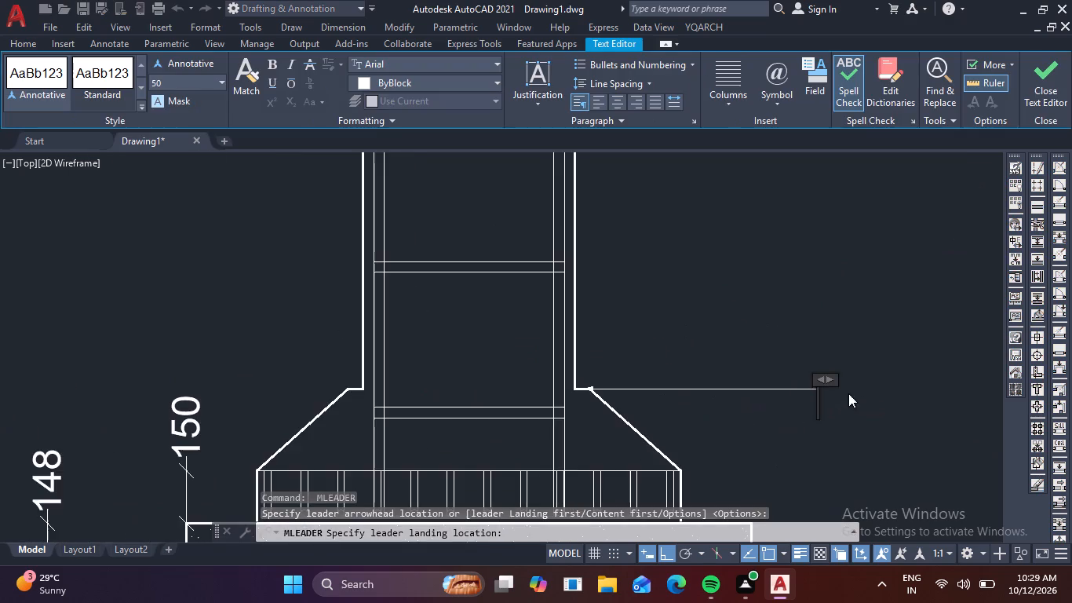
middle_drag(882, 388, 755, 330)
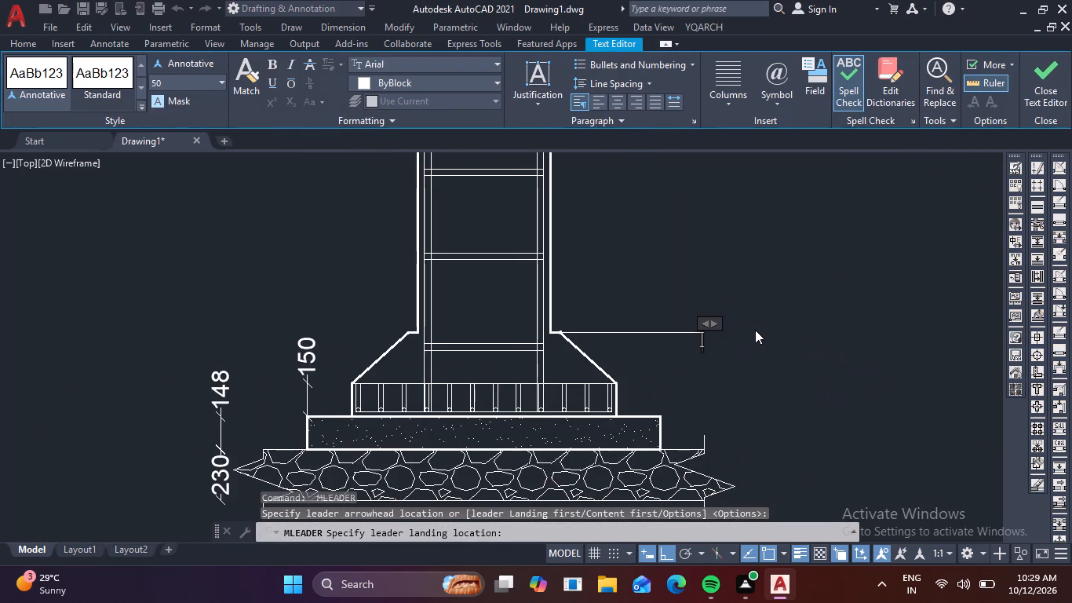
text(300)
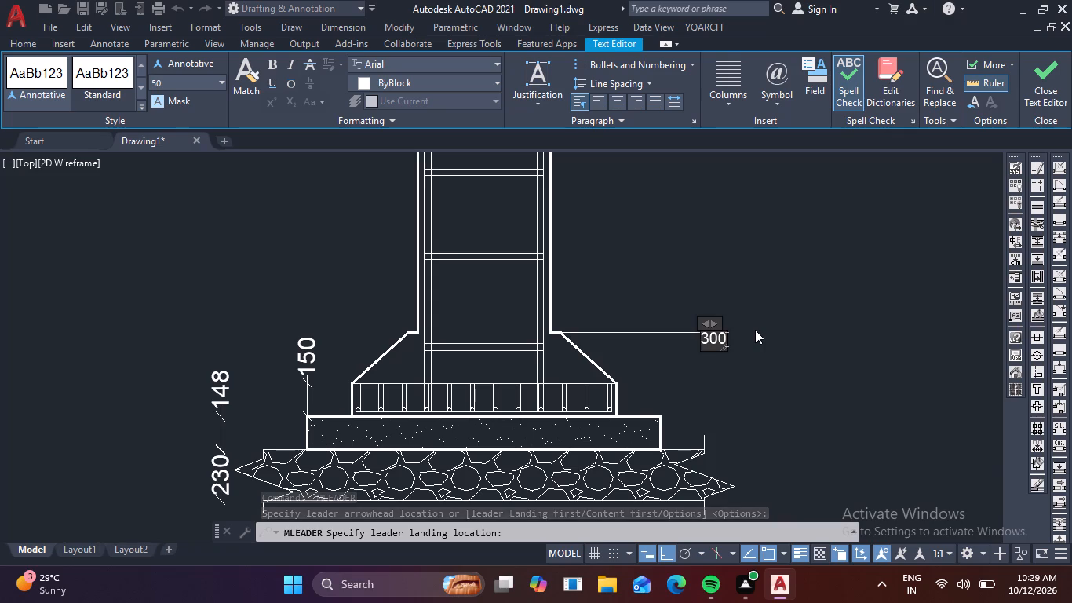
key(BackSpace)
key(BackSpace)
key(BackSpace)
key(BackSpace)
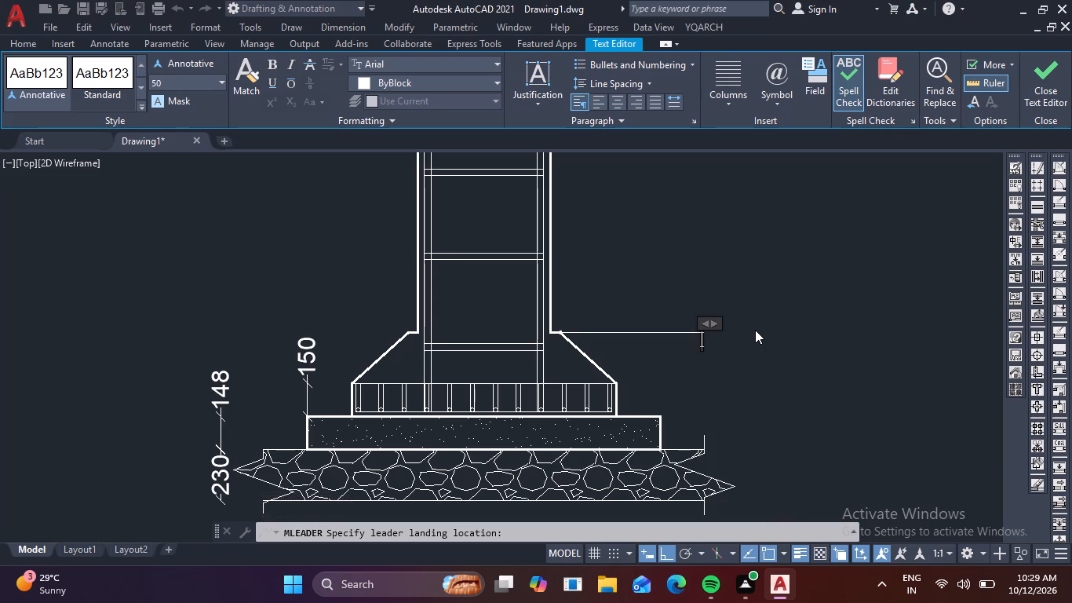
text(50MM)
text(RCC)
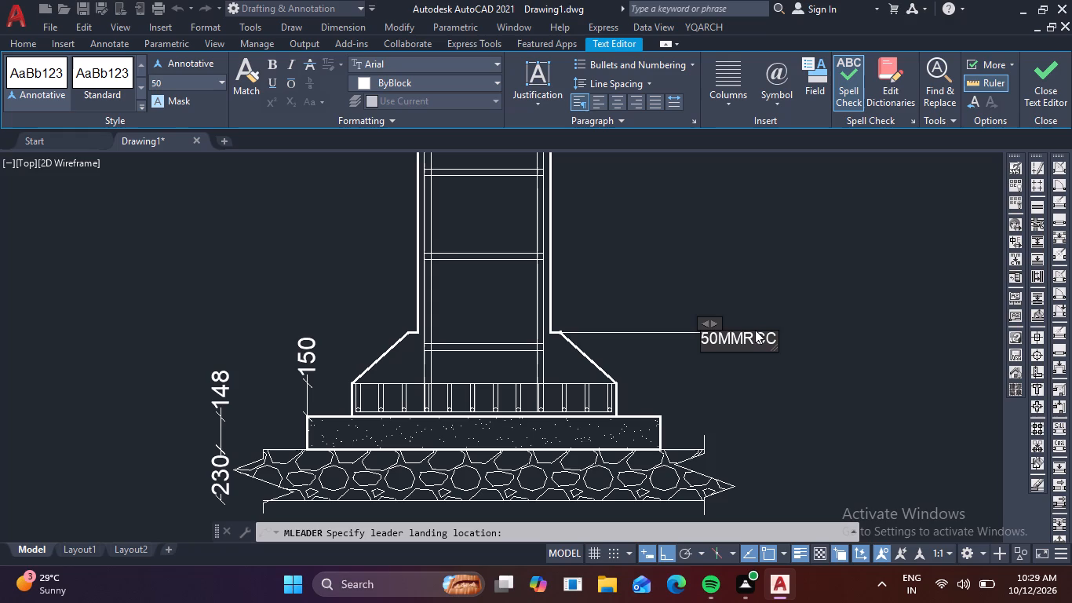
key(Left)
key(Left)
key(Left)
key(space)
key(Right)
key(Right)
key(Right)
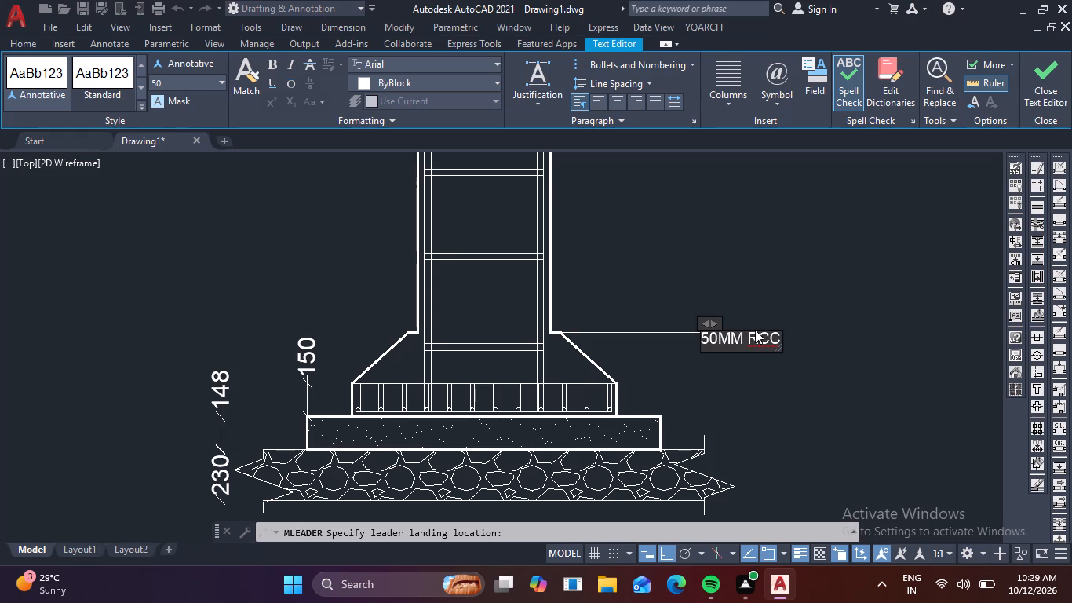
key(space)
text(CO)
text(VER)
click(681, 395)
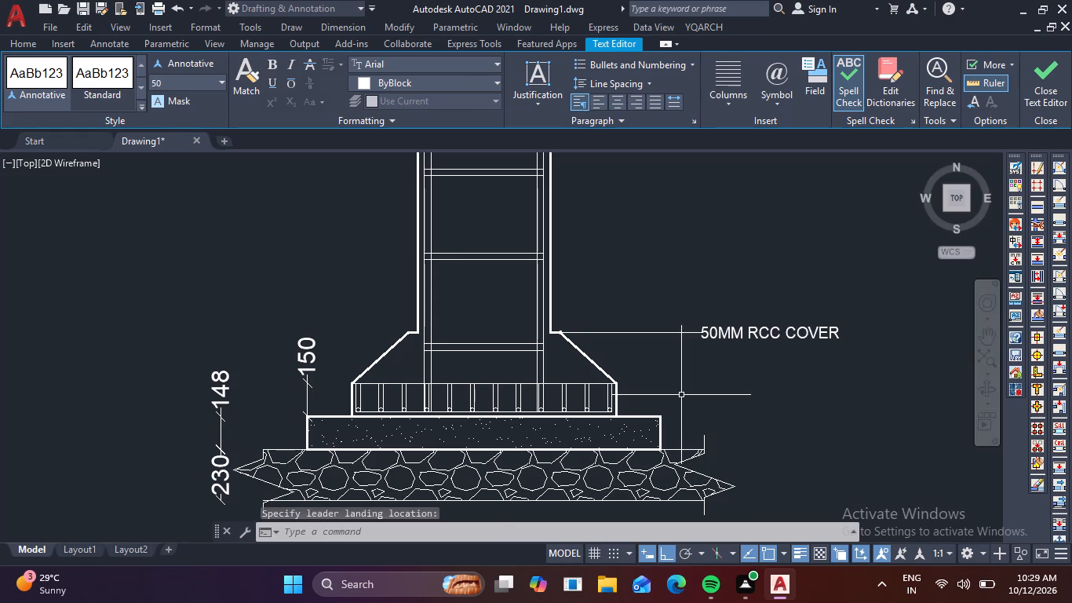
Add a horizontal multileader reading "8MM DIA STEEL R/F" from the column's lowest horizontal tie, aligned beneath the 50MM RCC COVER label.
key(space)
middle_drag(672, 401, 678, 338)
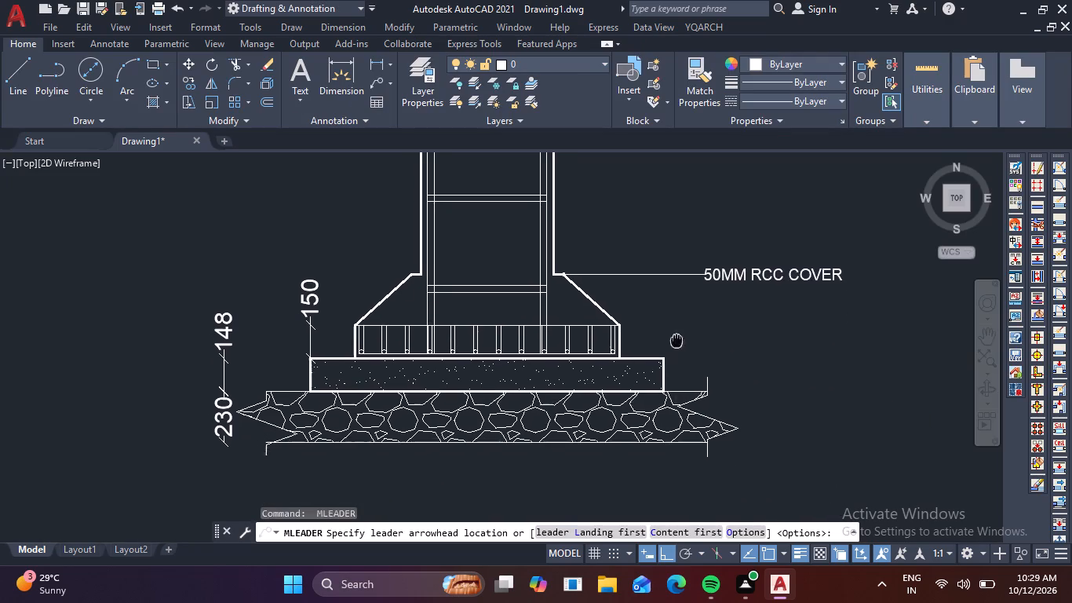
middle_drag(678, 338, 689, 323)
scroll(545, 263, up, 2)
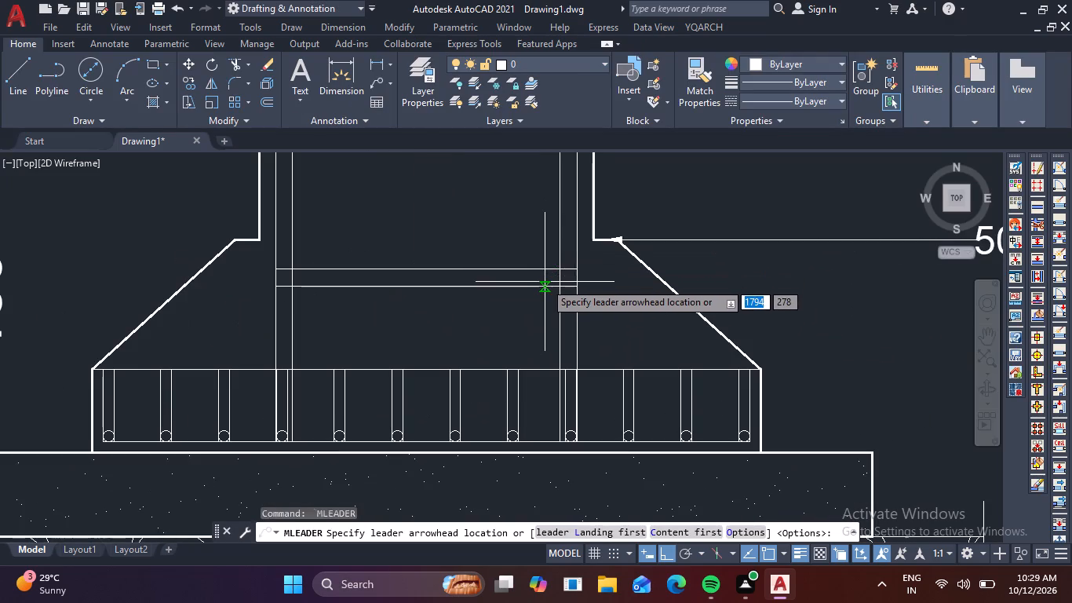
scroll(544, 278, up, 1)
click(543, 277)
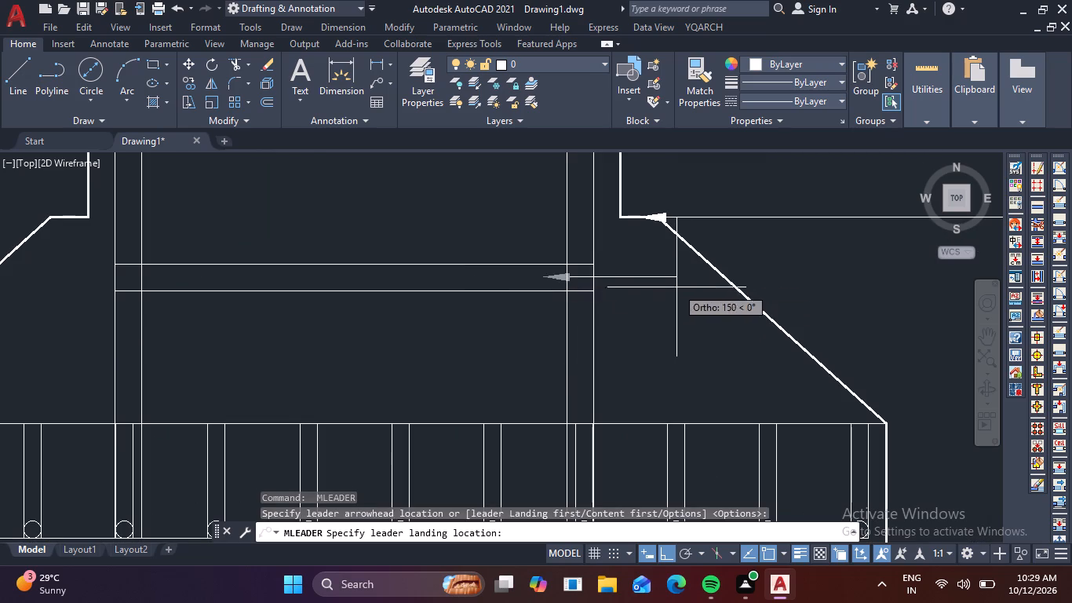
scroll(687, 287, down, 1)
middle_drag(850, 293, 490, 227)
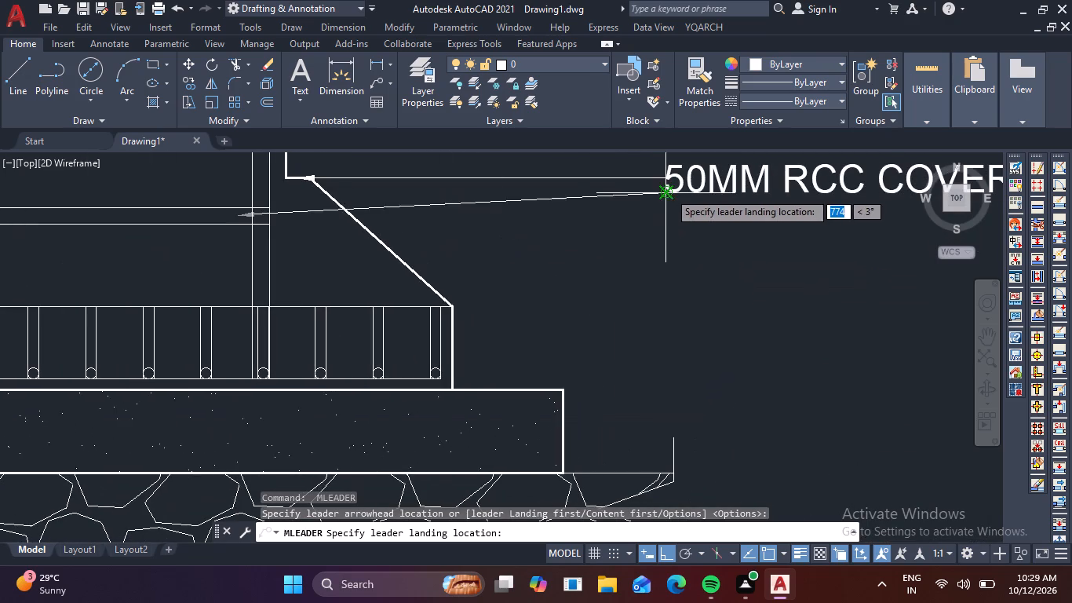
click(663, 220)
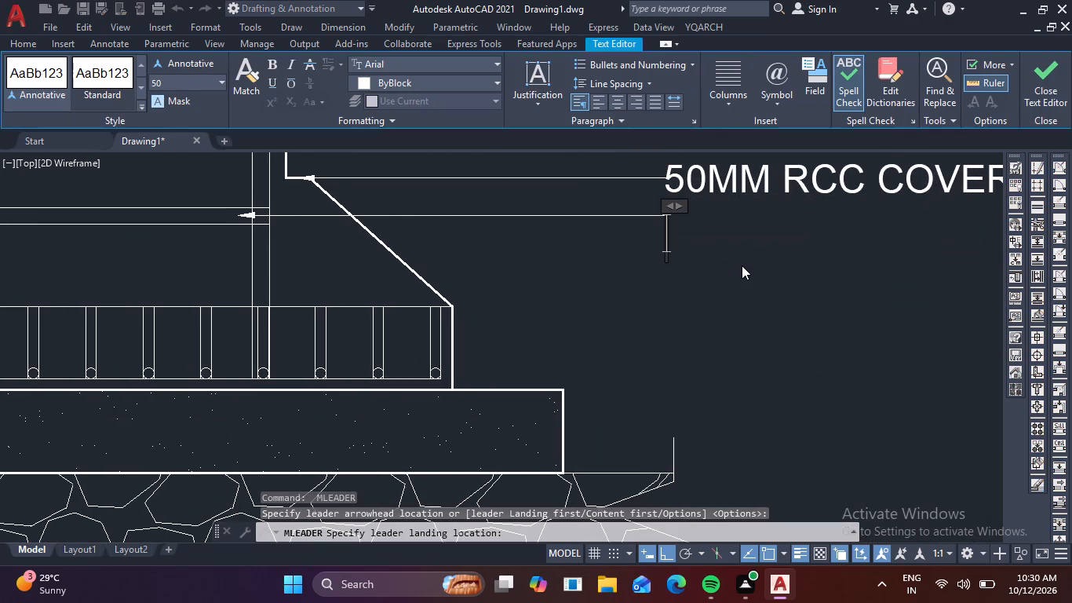
text(8MM)
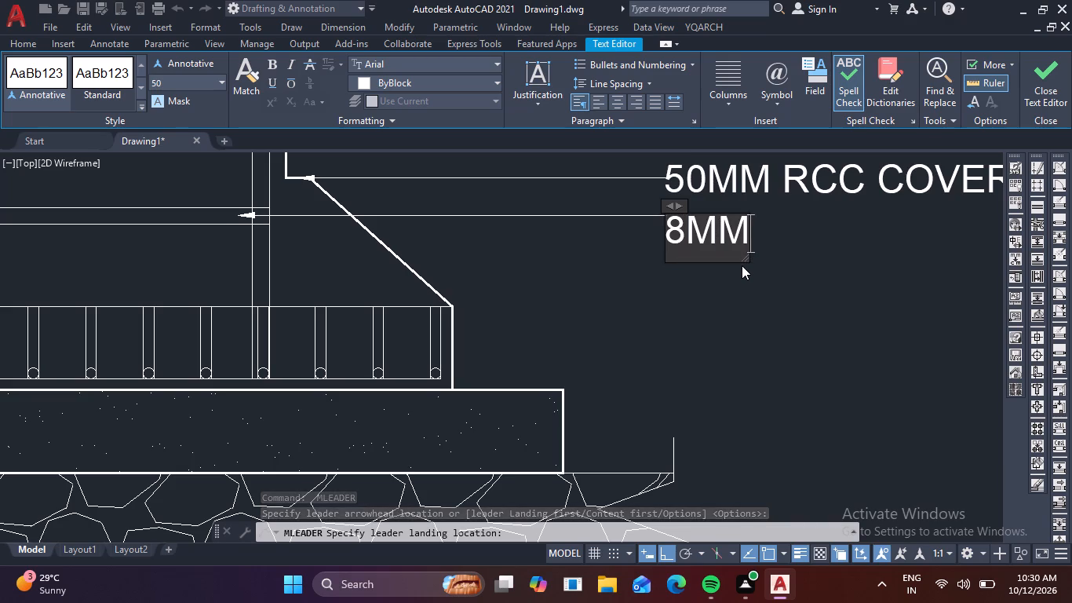
key(space)
text(DIA)
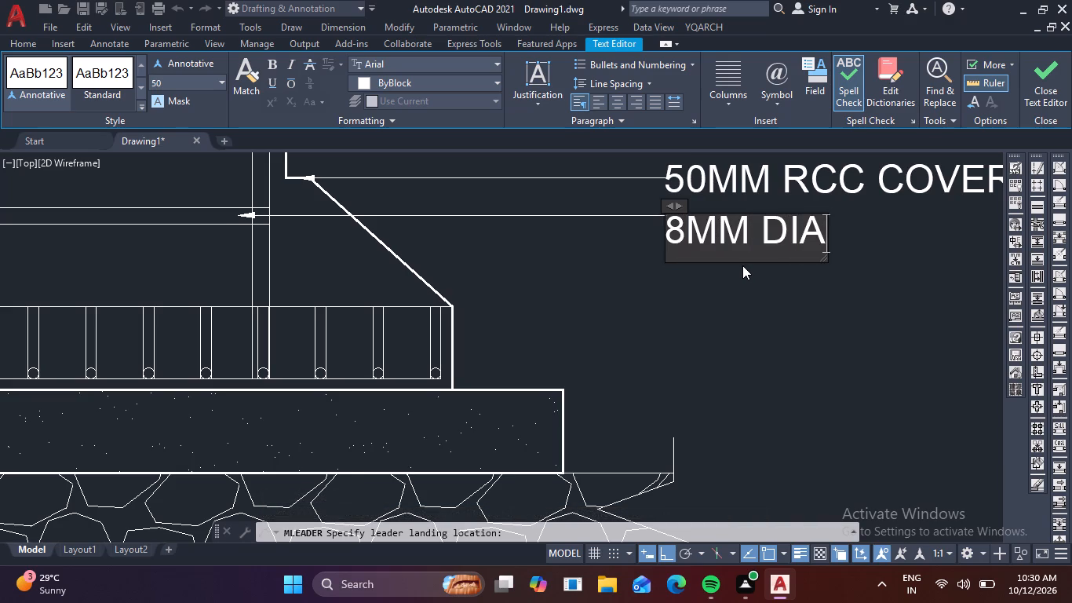
key(space)
text(S)
text(TEEL)
key(space)
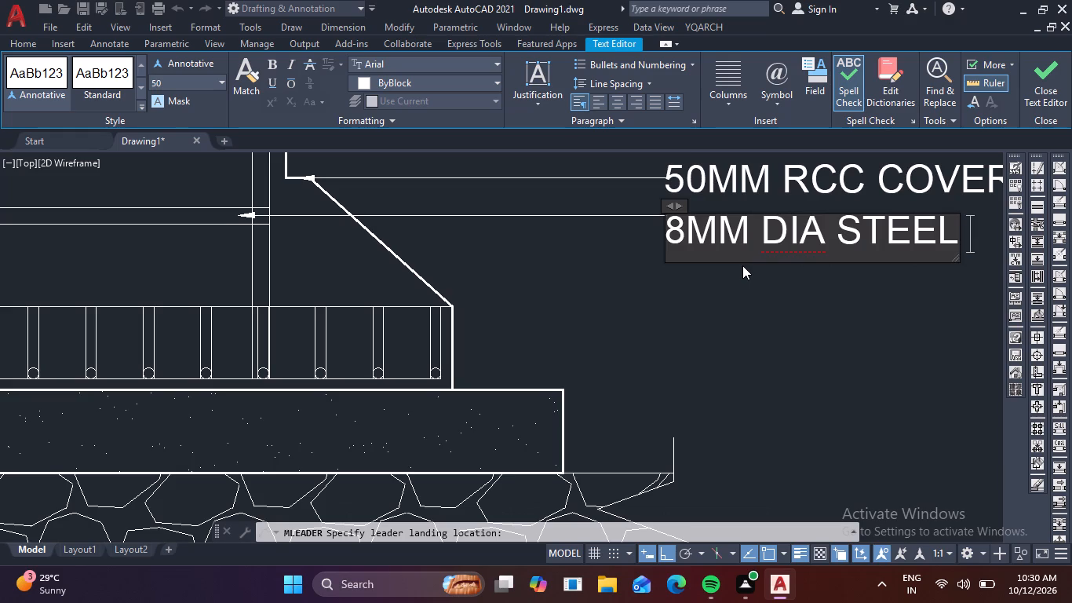
text(R)
text(/F)
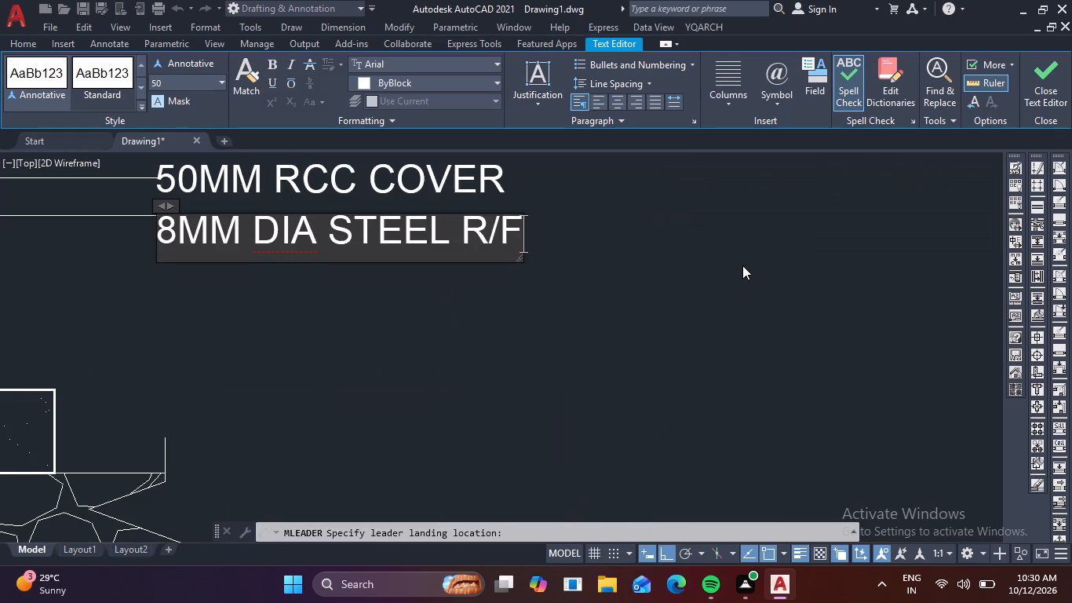
click(742, 265)
Add a horizontal multileader reading "300 MM RCC FOOTING" from inside the footing base, aligned beneath the 8MM DIA STEEL R/F label.
scroll(732, 269, down, 1)
middle_drag(711, 295, 764, 238)
key(space)
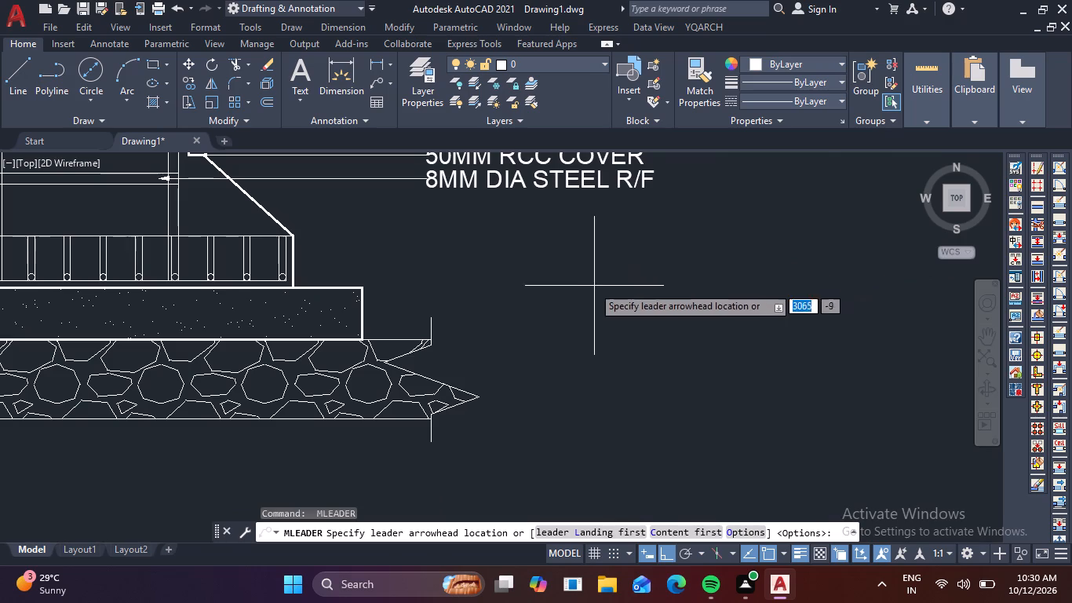
click(229, 268)
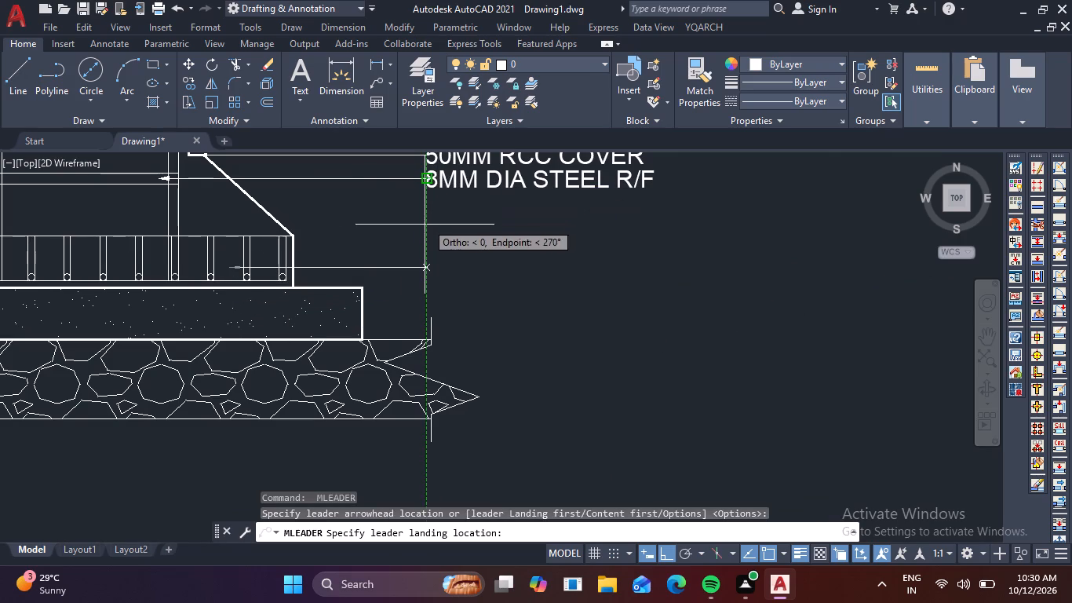
click(427, 257)
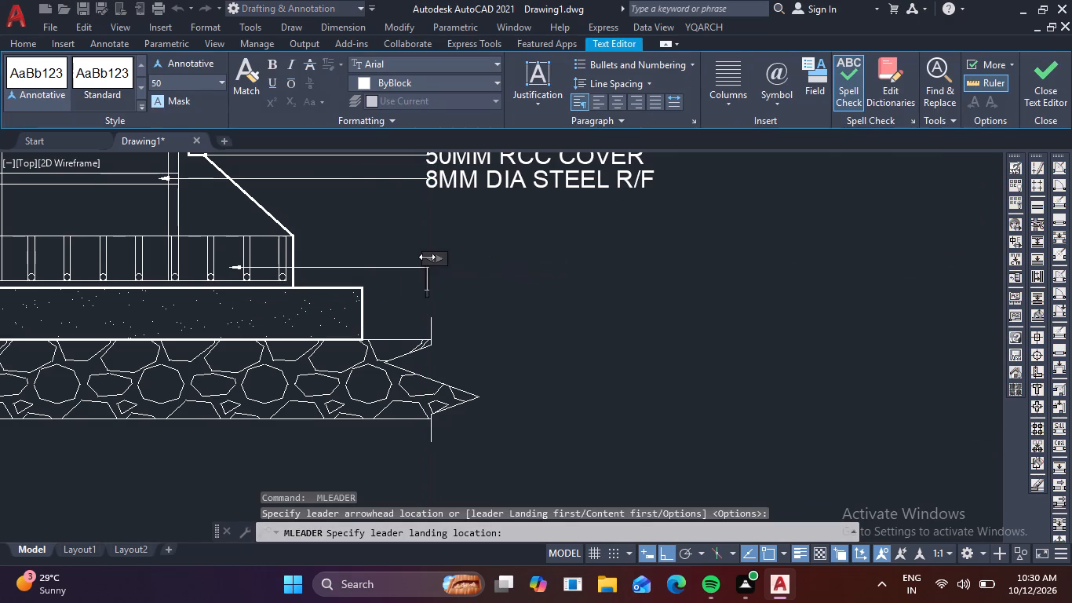
text(300)
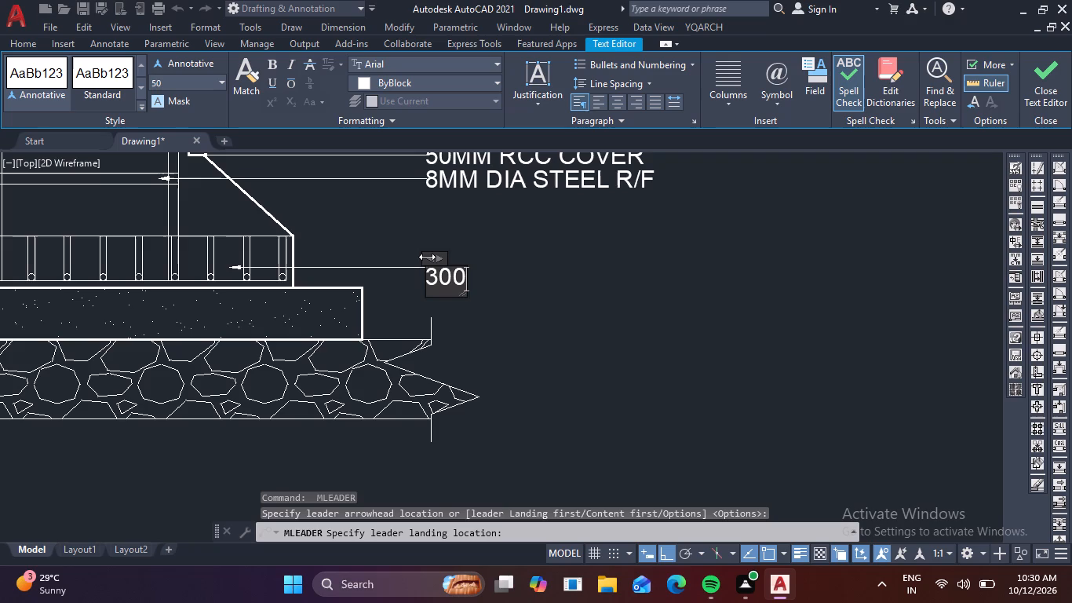
key(space)
text(MM R)
text(CC)
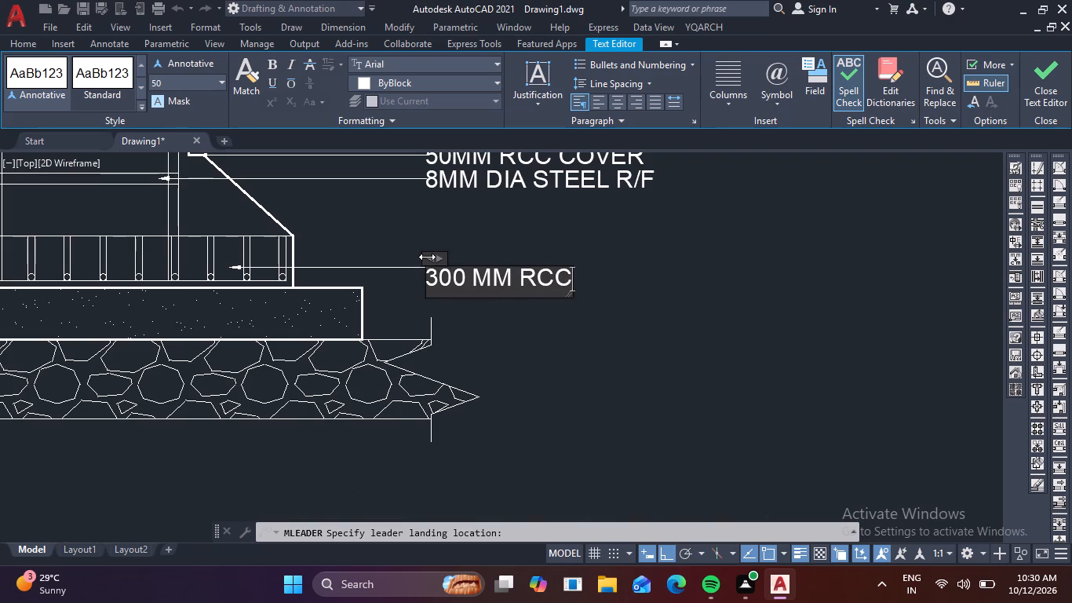
key(space)
text(FOOTINH)
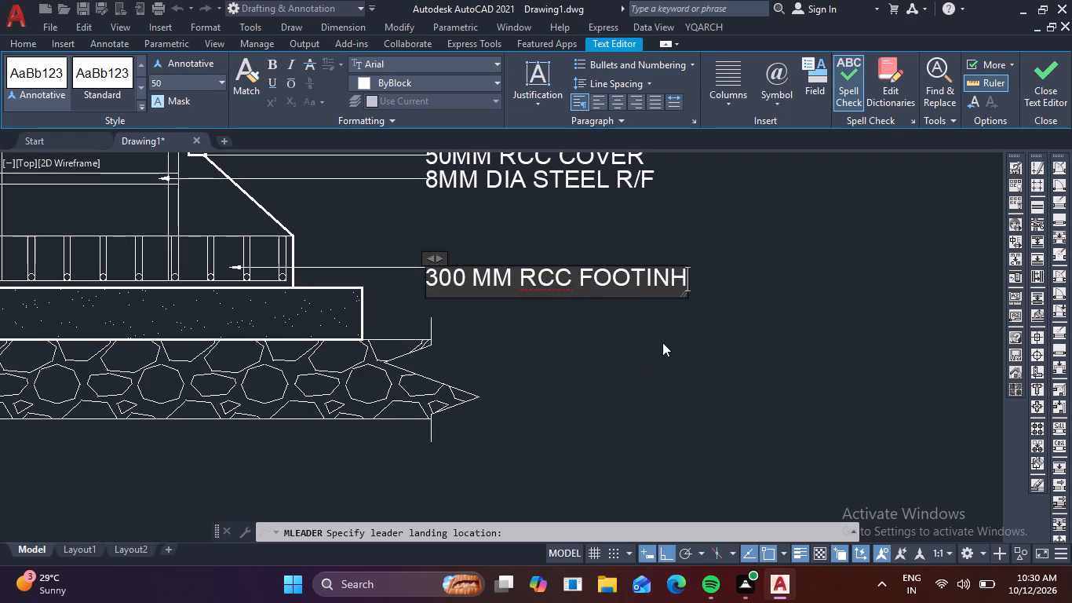
key(BackSpace)
key(g)
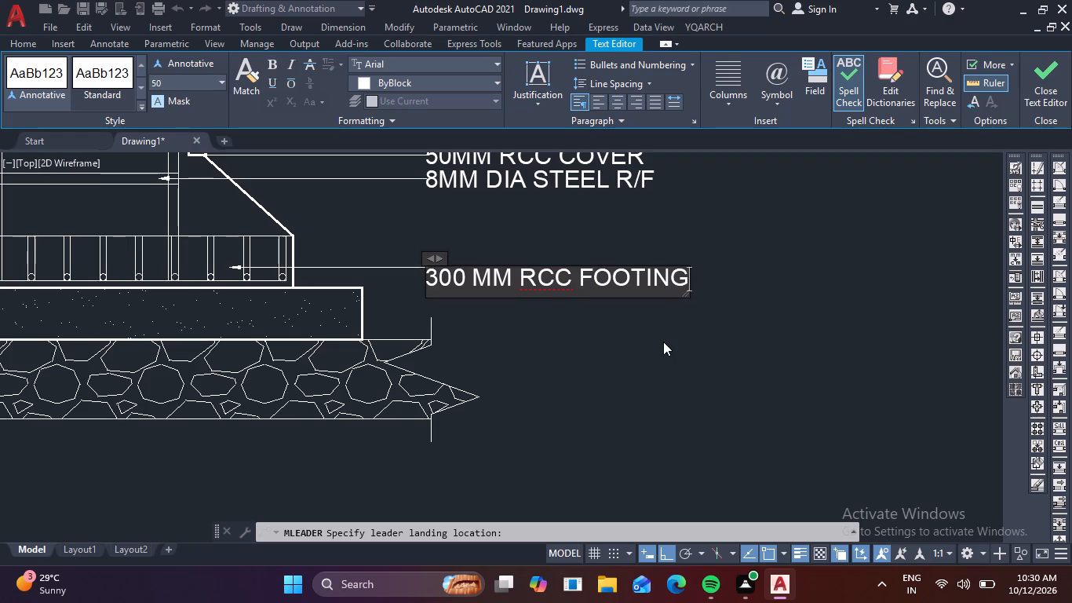
click(663, 342)
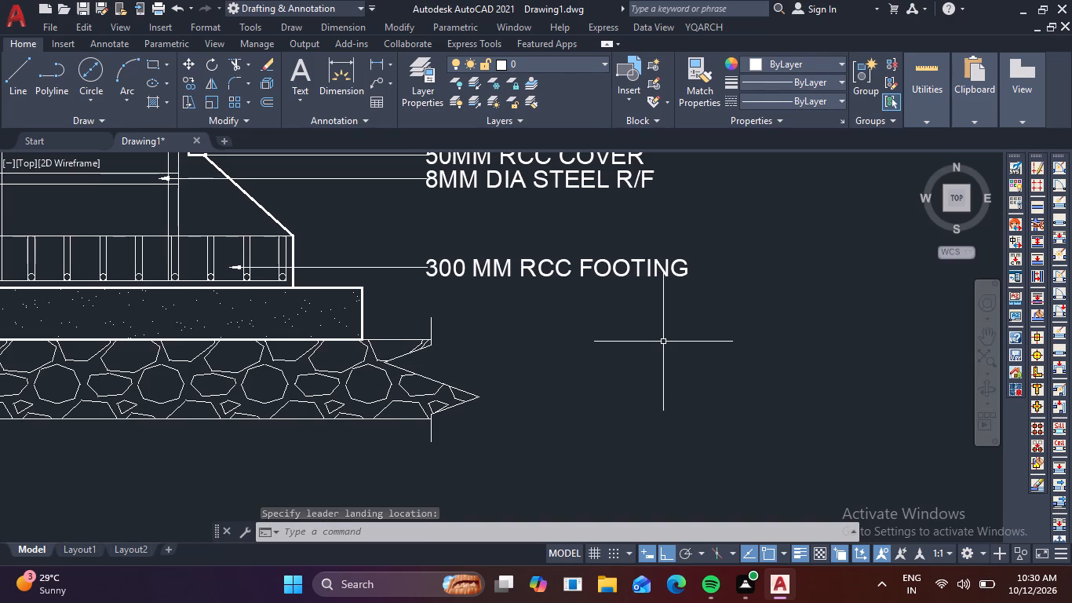
Add a horizontal multileader reading "150MM PCC BED" from the midpoint of the dotted bed's outer edge.
key(space)
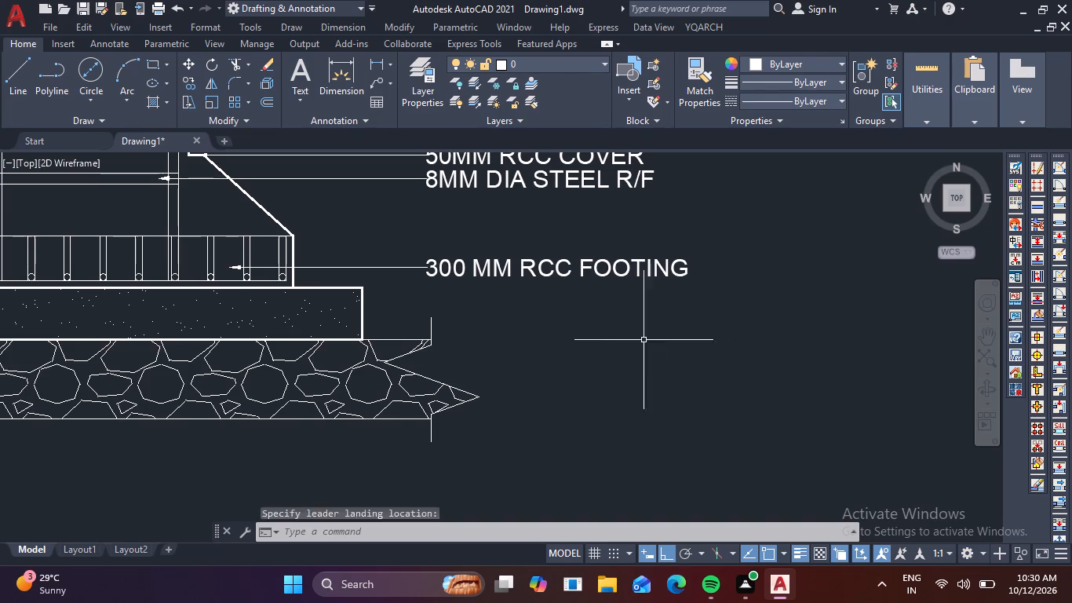
click(359, 316)
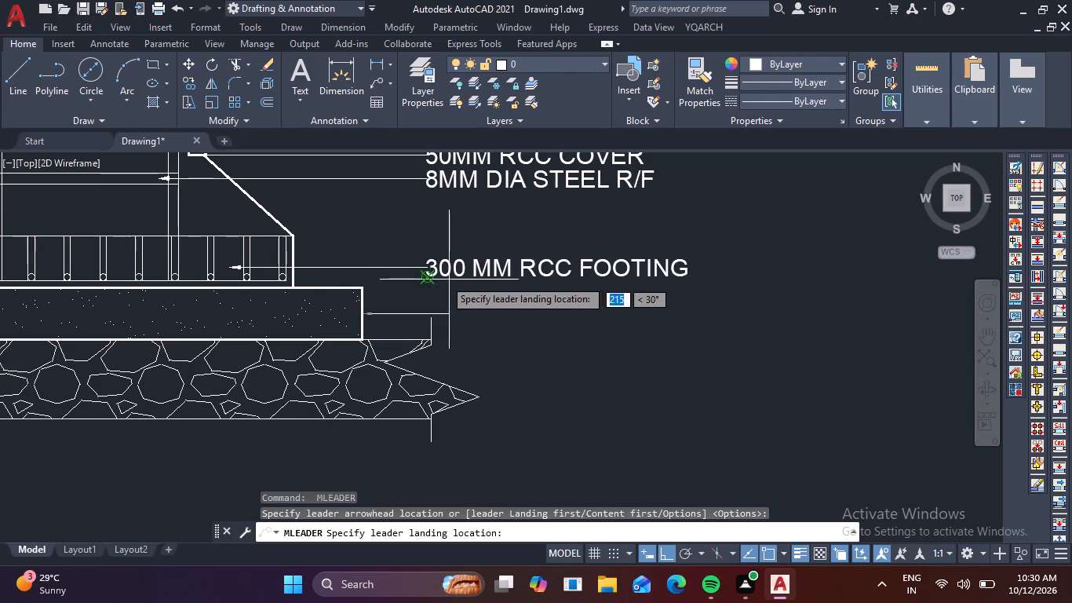
click(458, 315)
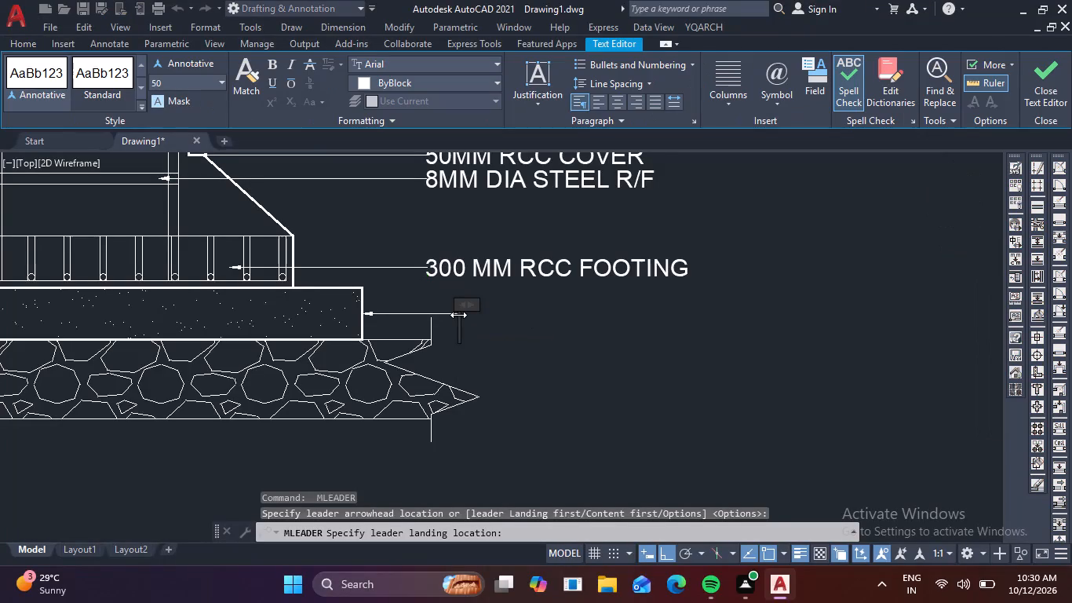
key(1)
key(5)
key(0)
text(MM)
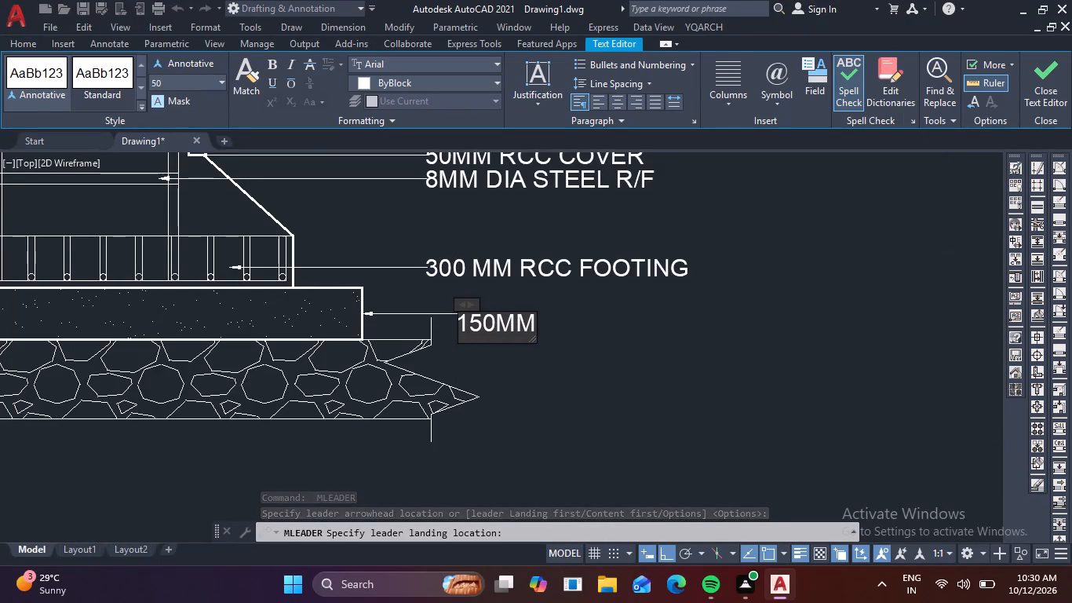
key(space)
text(PCC)
key(space)
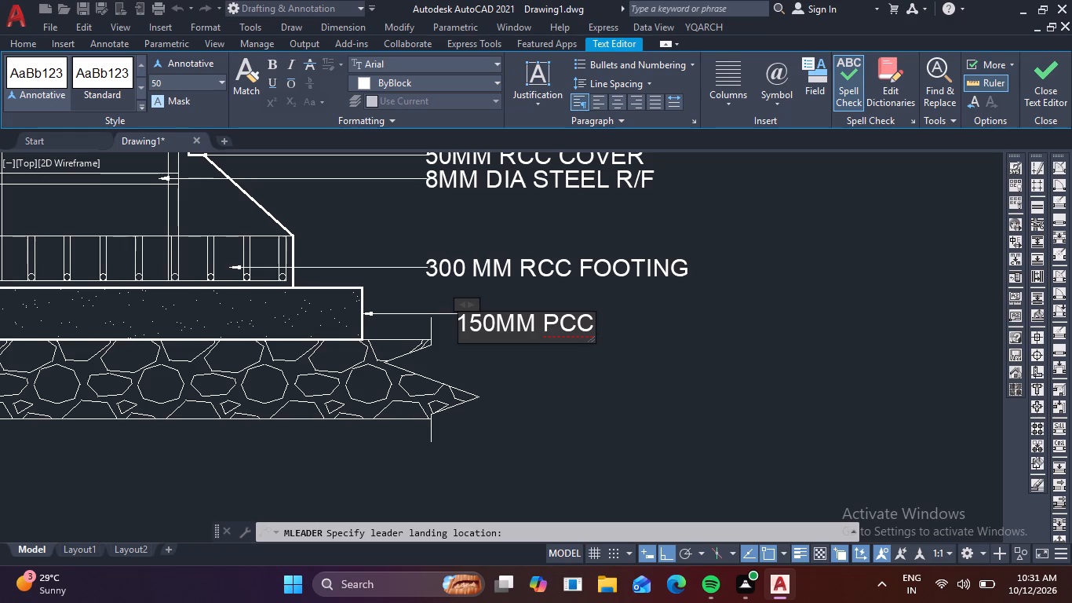
text(BED)
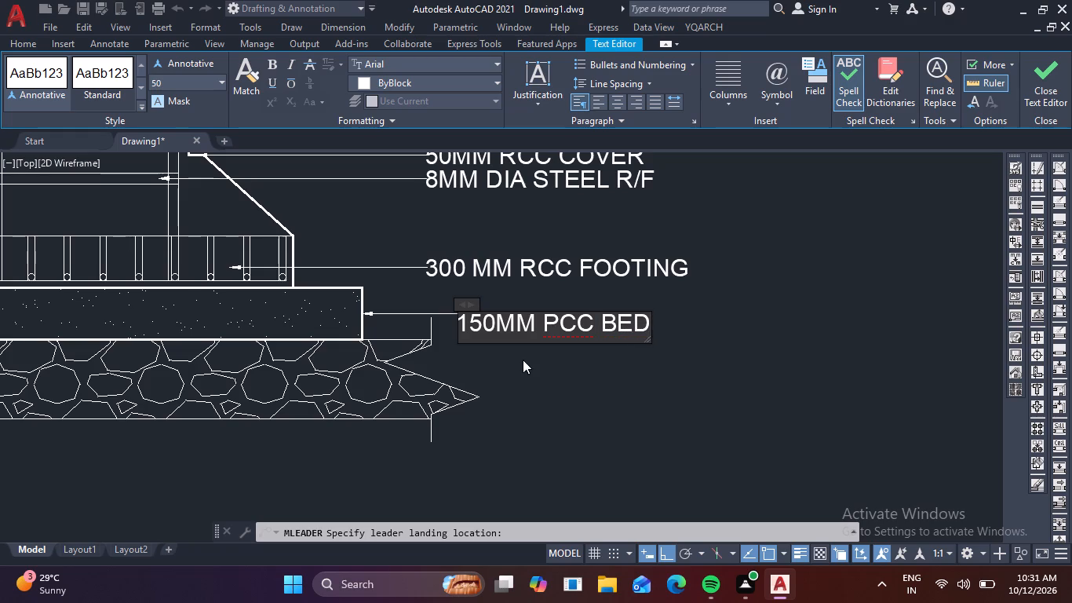
click(531, 364)
Add a horizontal multileader reading "HARD STRATA" from the outer end of the stone-hatched layer beneath the 150MM PCC BED label.
key(space)
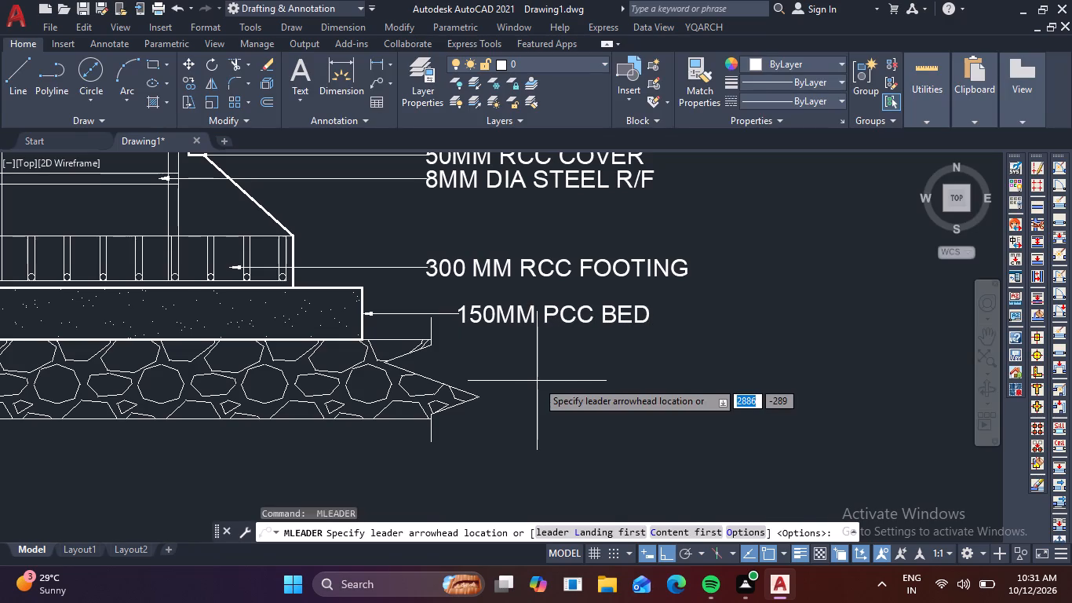
middle_drag(537, 381, 626, 232)
click(413, 355)
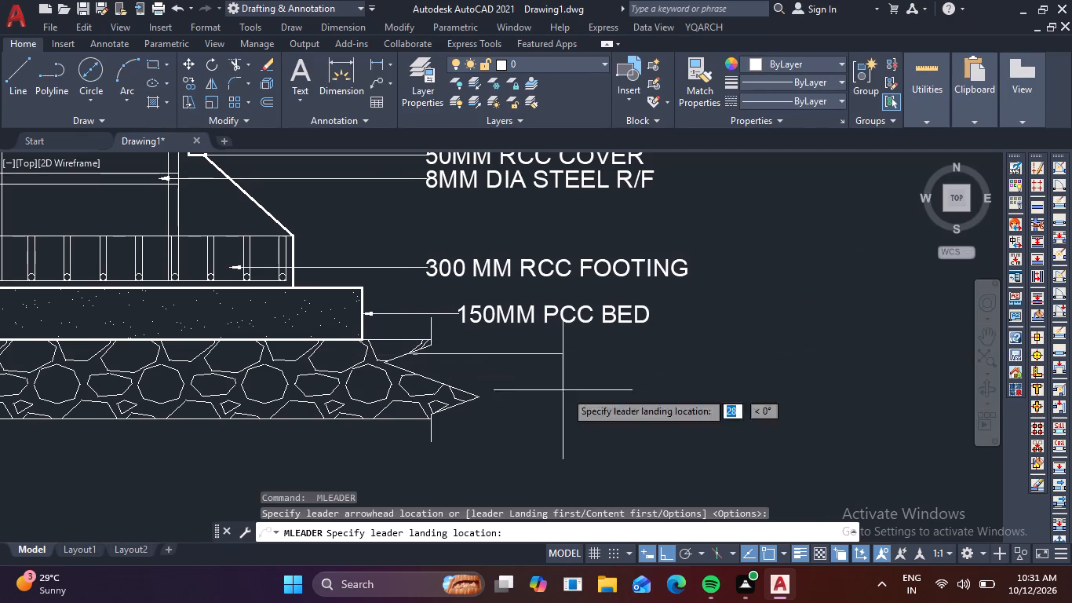
click(567, 375)
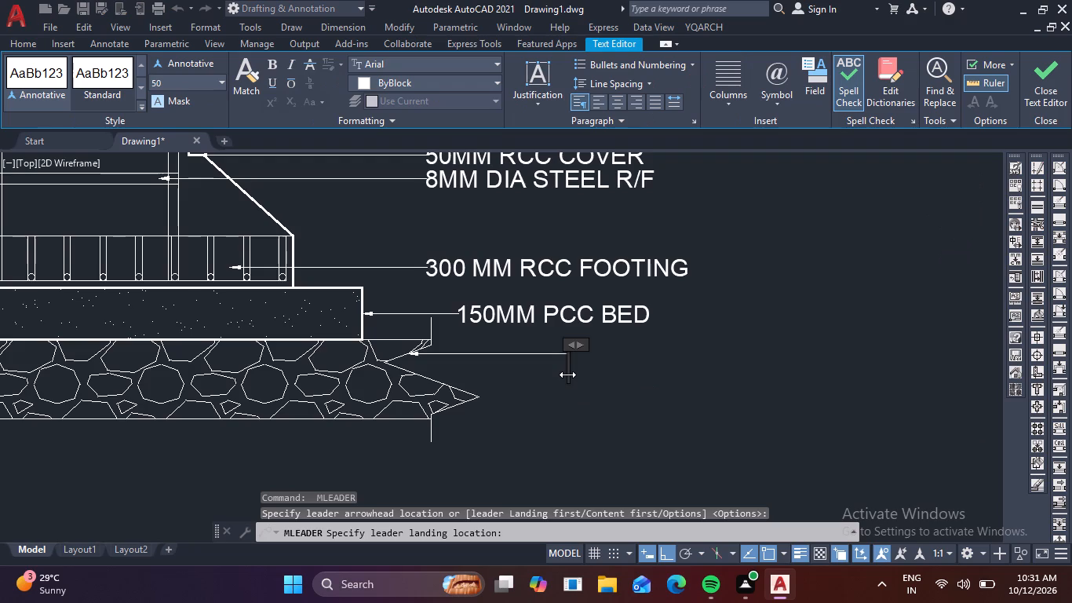
text(HAR)
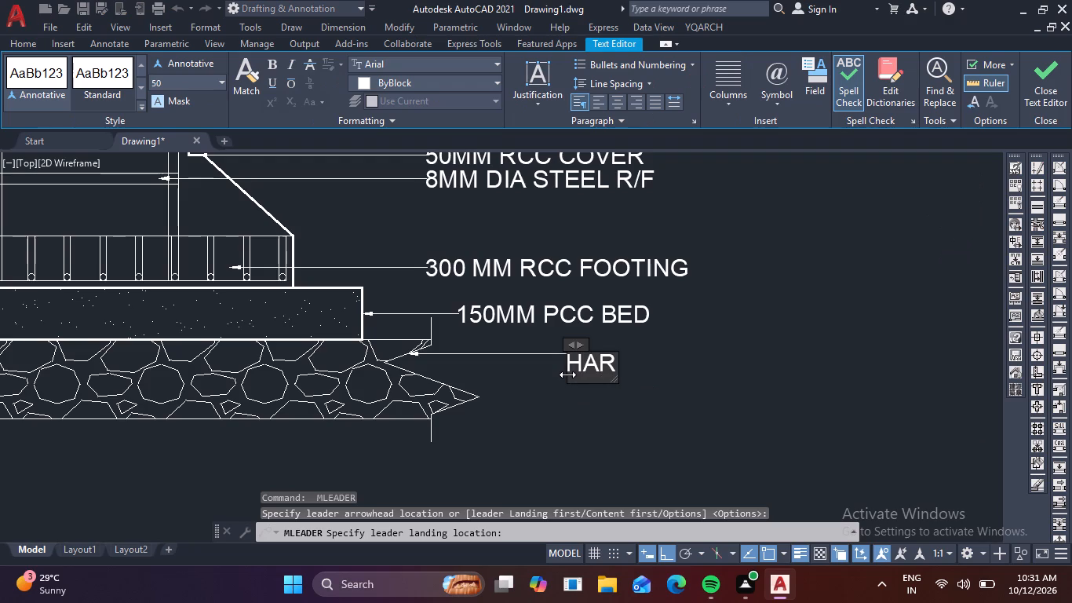
key(d)
key(space)
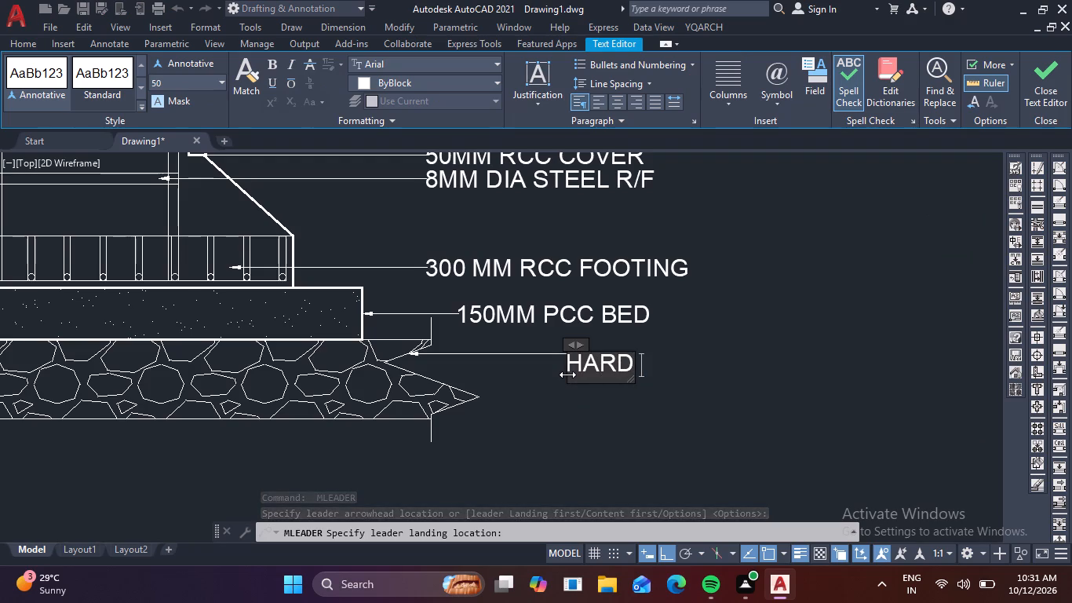
text(STA)
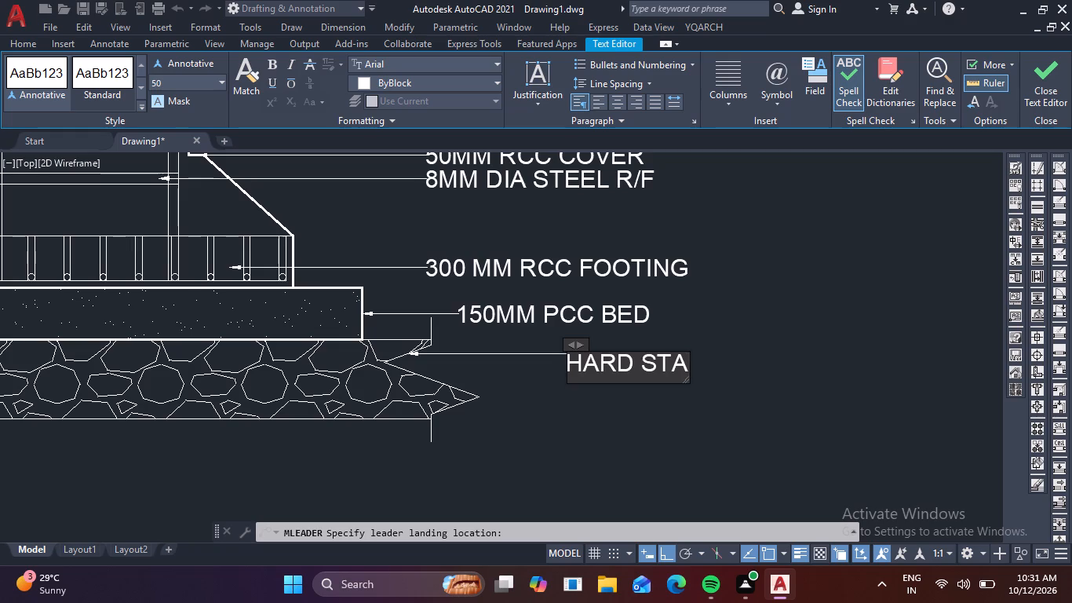
key(BackSpace)
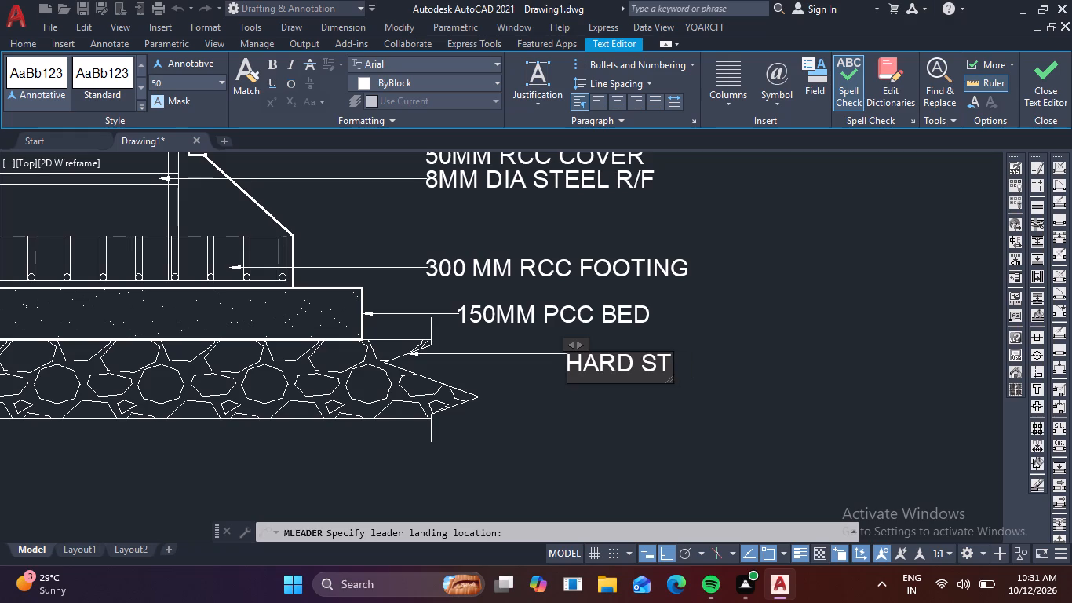
text(RD)
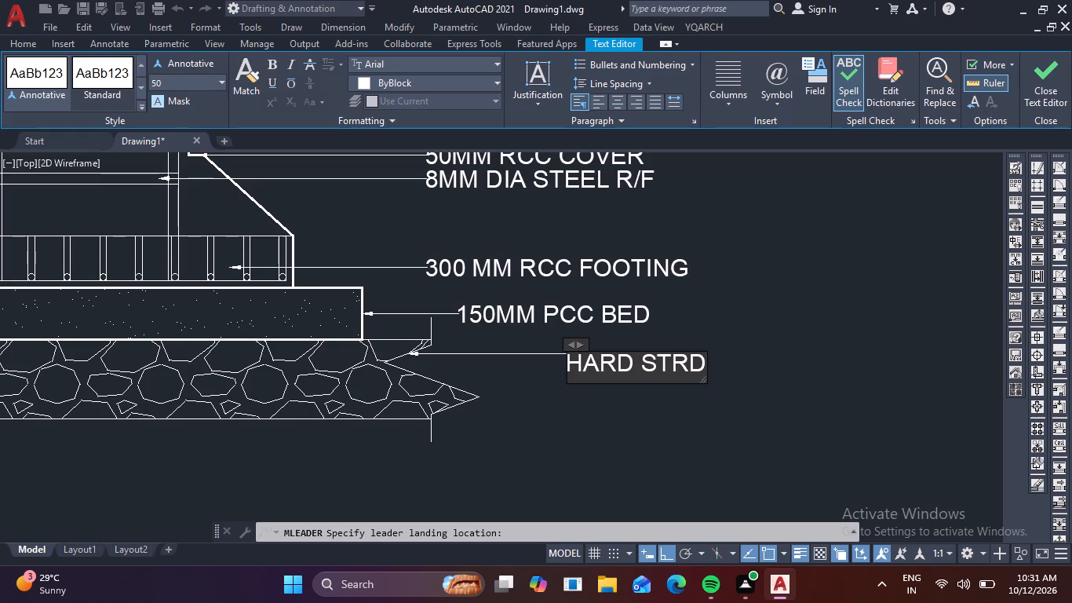
key(BackSpace)
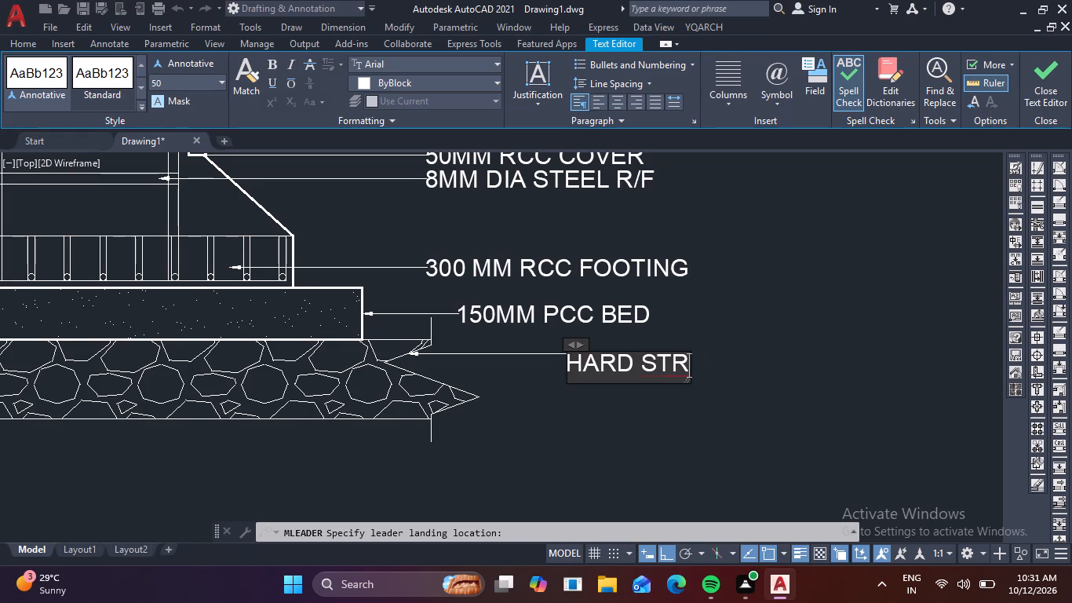
key(BackSpace)
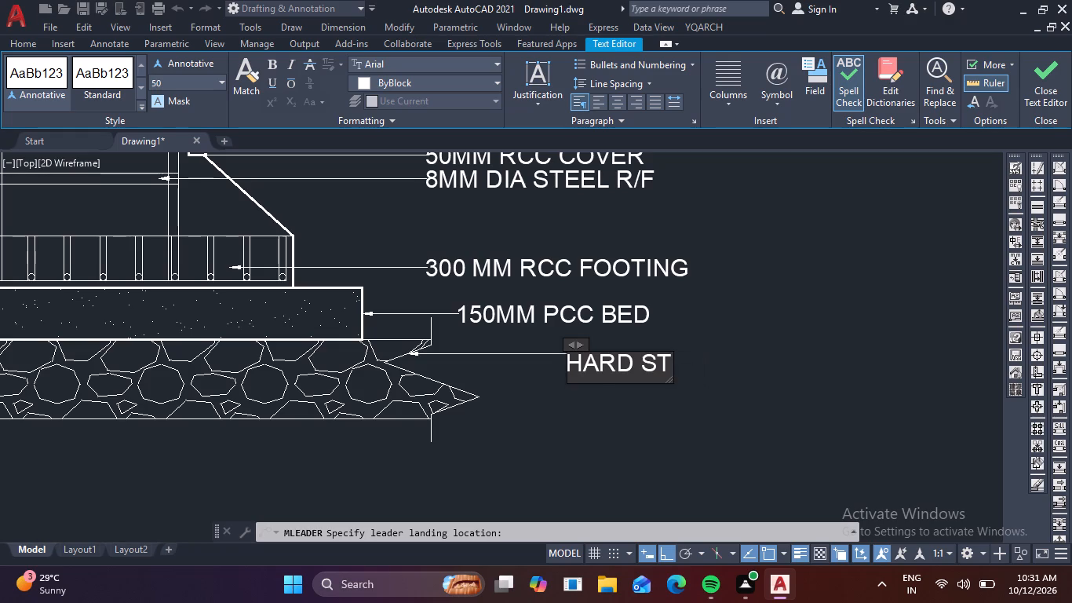
text(RA)
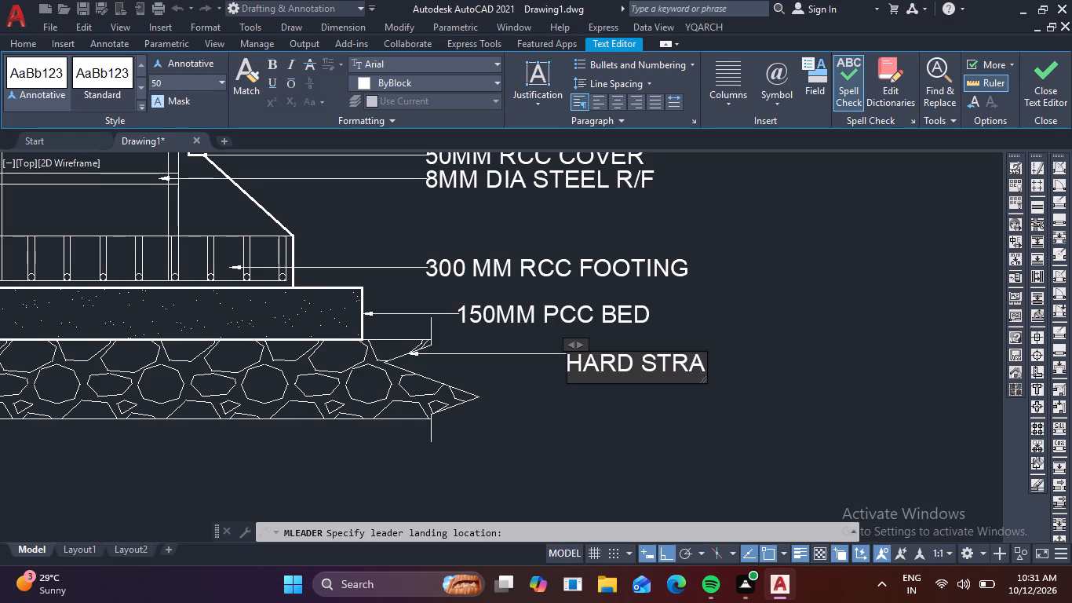
text(TA)
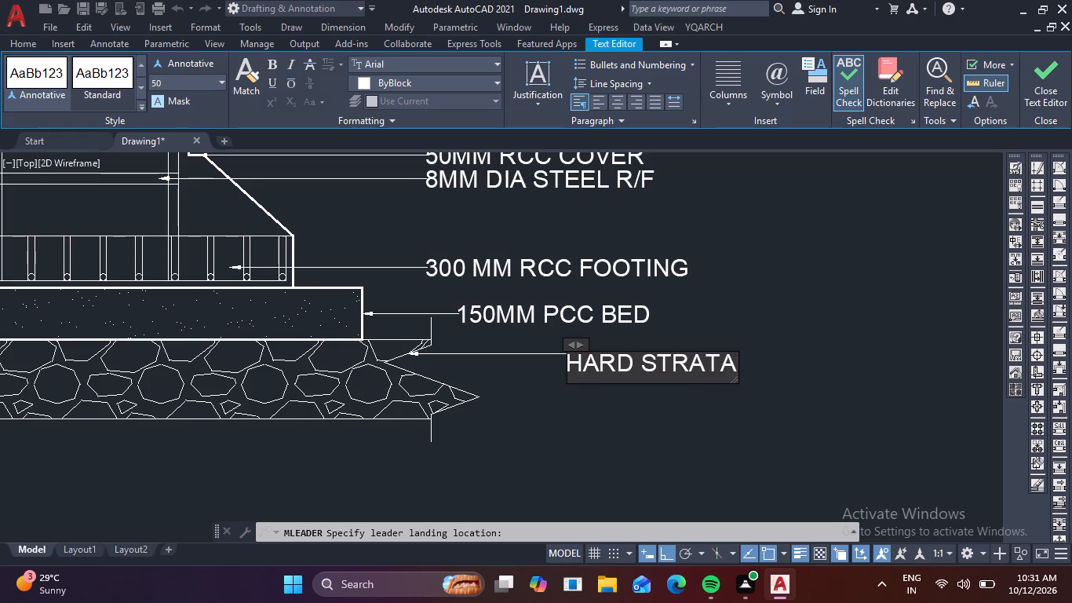
click(822, 298)
Copy the "SECTIONAL DETAIL OF RAFT FOOTING" title horizontally to sit centred beneath the second footing section.
scroll(819, 307, down, 2)
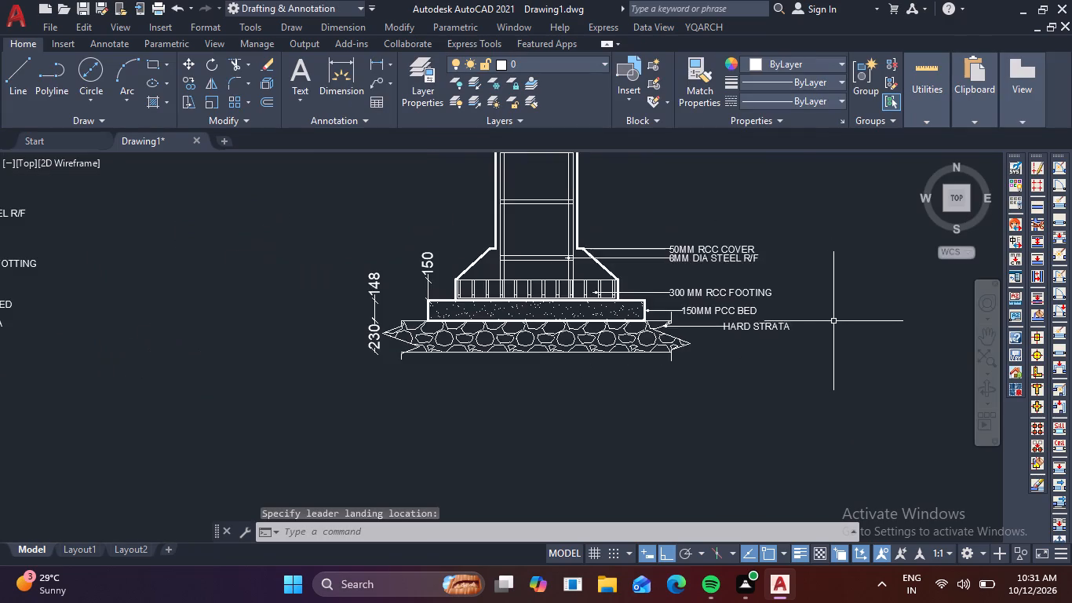
middle_drag(834, 319, 786, 428)
scroll(813, 394, down, 2)
scroll(814, 388, up, 1)
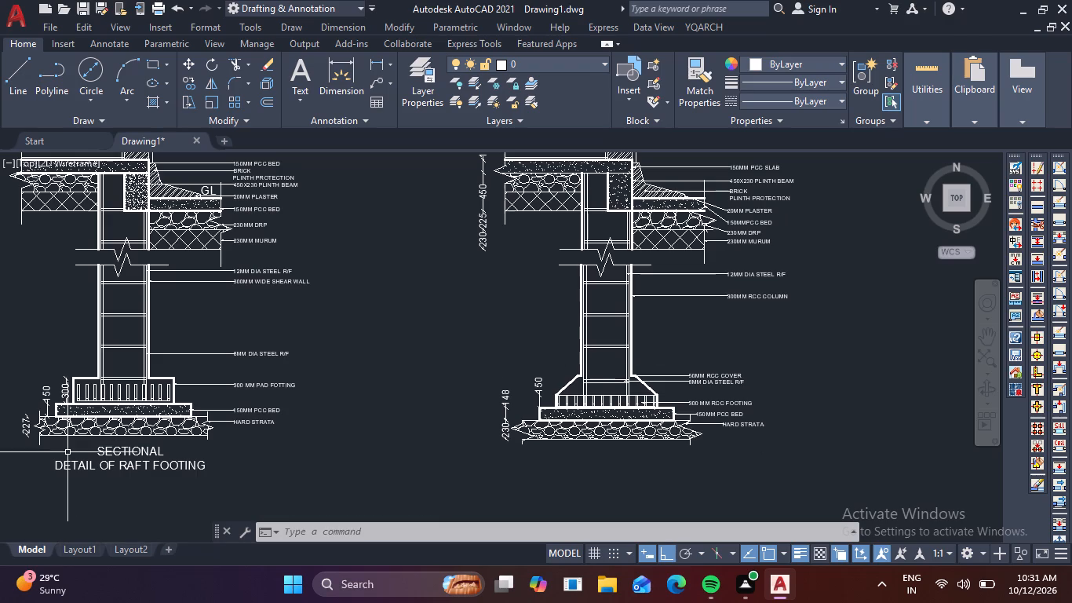
click(107, 466)
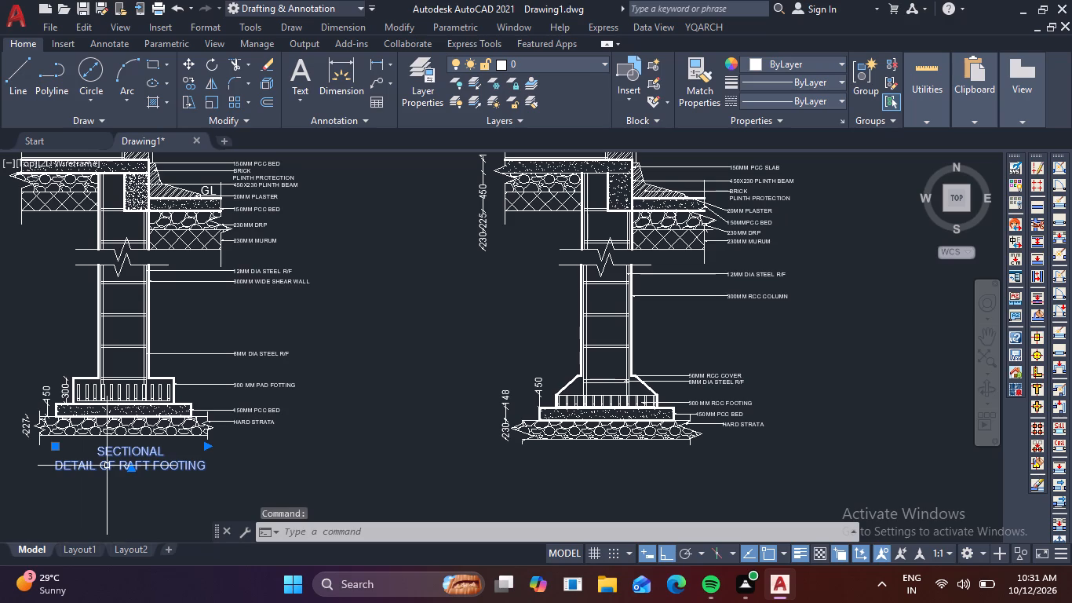
text(CO)
key(space)
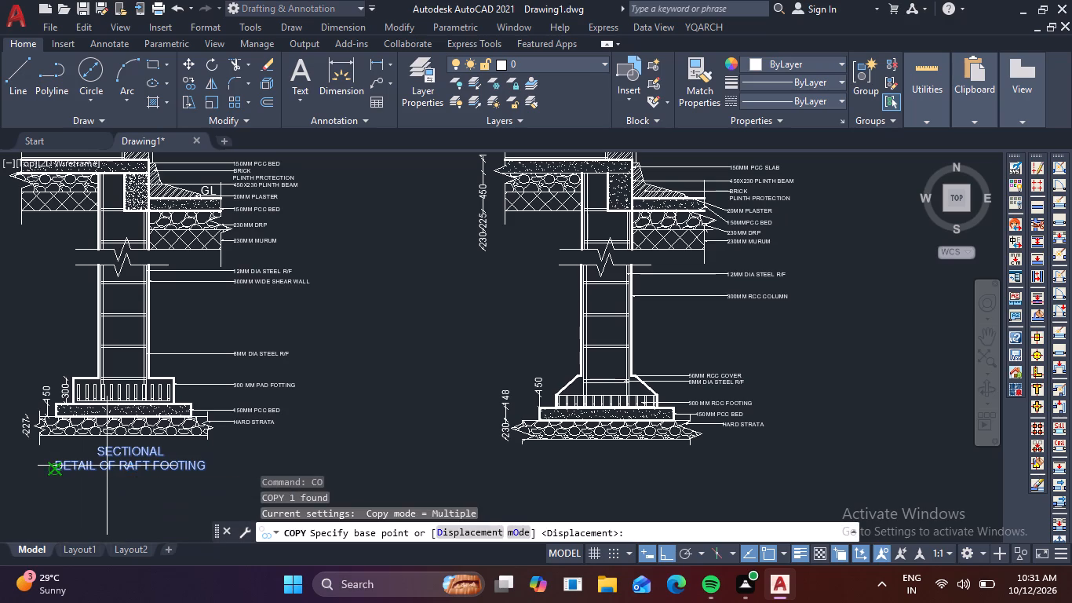
click(107, 466)
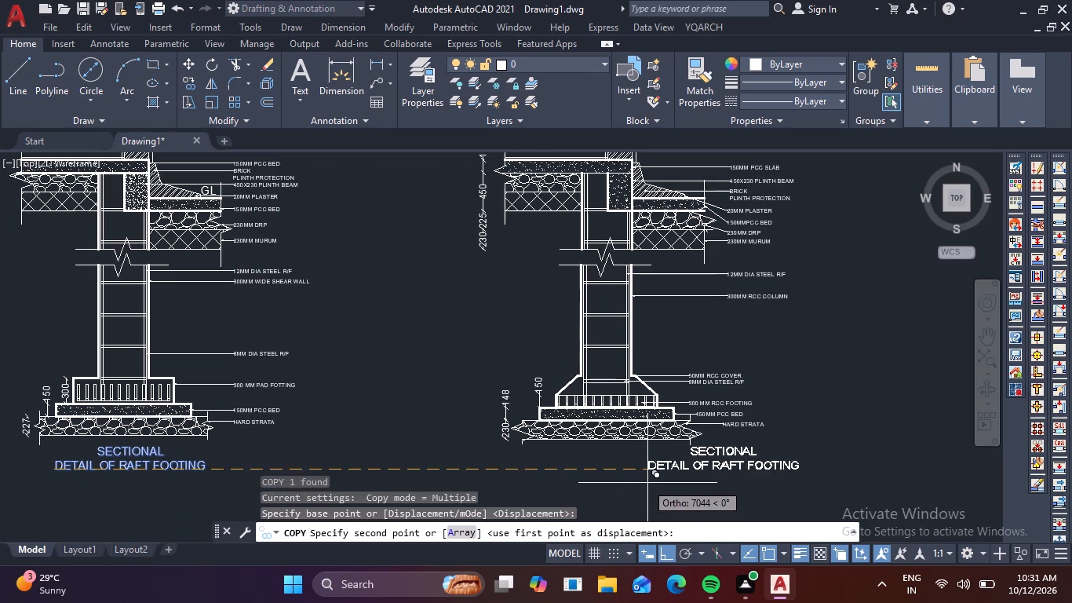
scroll(560, 477, up, 2)
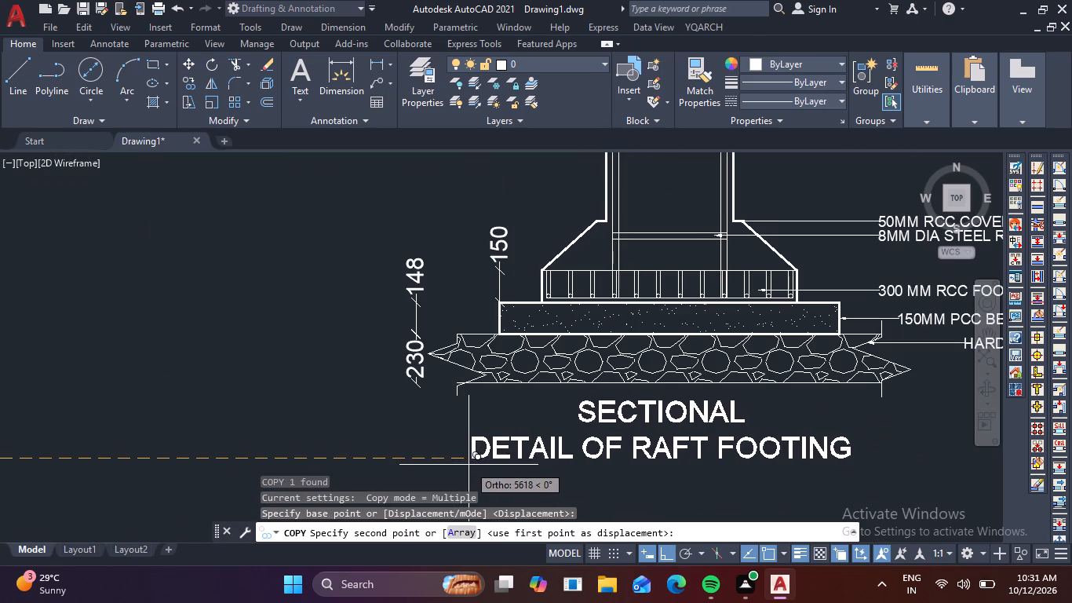
click(469, 465)
key(Escape)
Open the copied title under the second footing section for editing and erase all of its text.
click(626, 451)
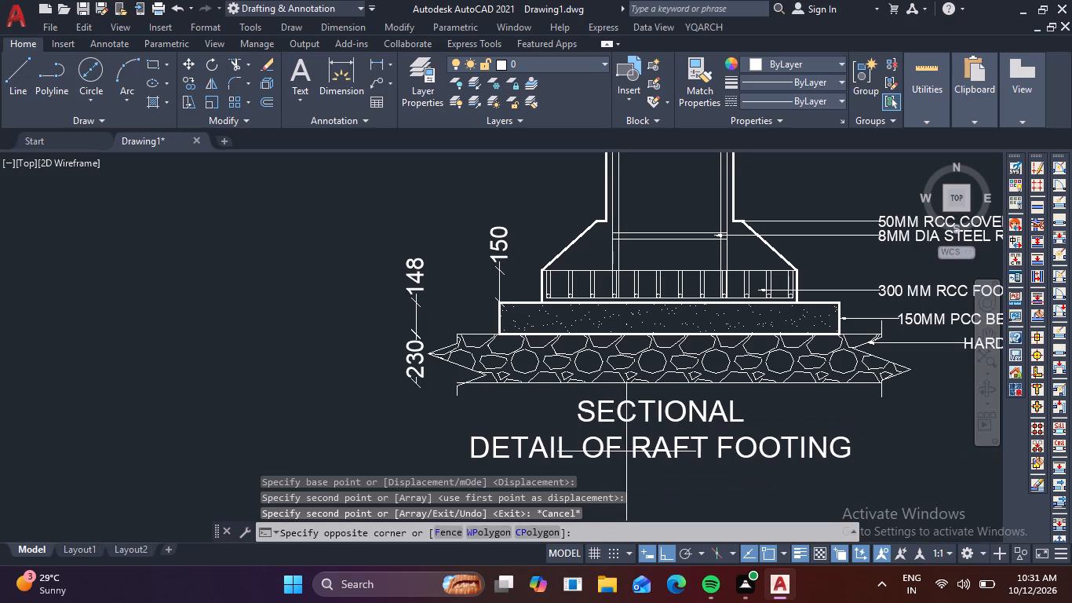
click(644, 452)
double_click(645, 449)
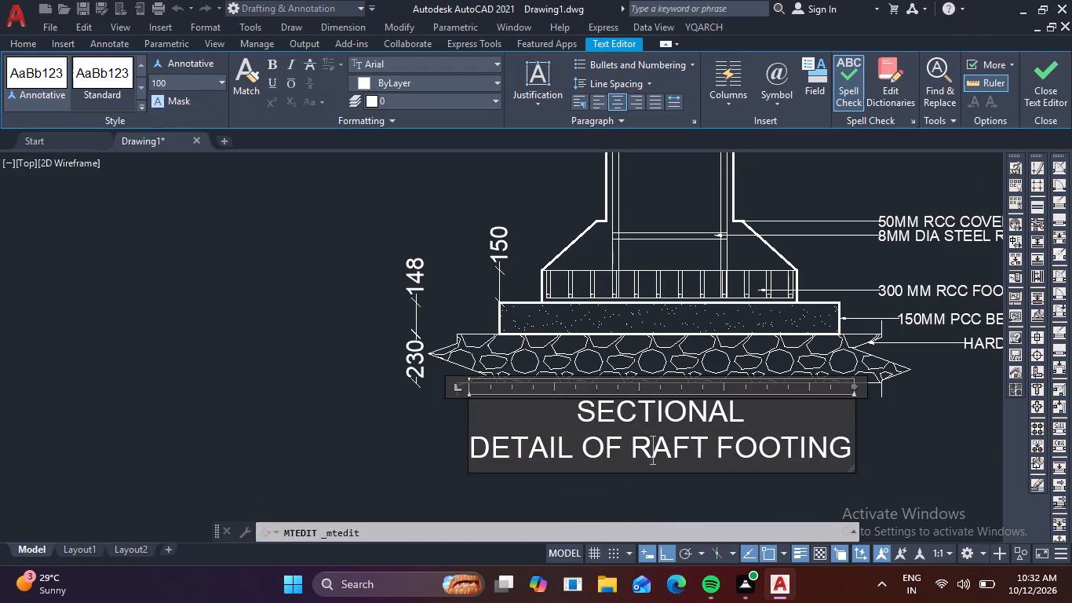
click(852, 455)
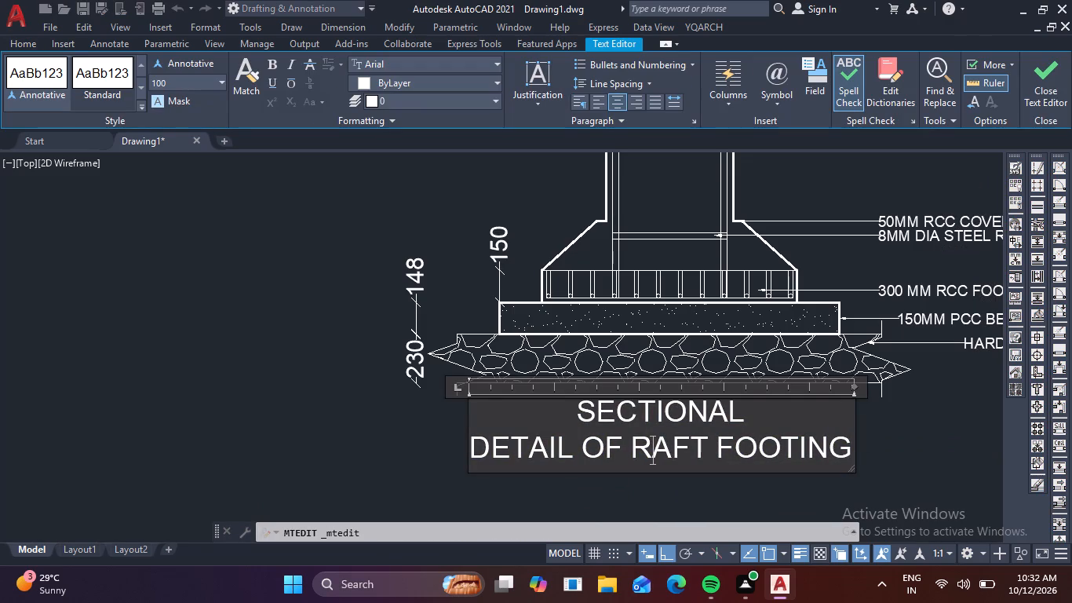
click(855, 440)
click(842, 445)
key(BackSpace)
key(BackSpace)
key(BackSpace)
key(BackSpace)
key(BackSpace)
key(BackSpace)
key(BackSpace)
key(BackSpace)
key(BackSpace)
key(BackSpace)
key(BackSpace)
key(BackSpace)
key(BackSpace)
key(BackSpace)
key(BackSpace)
key(BackSpace)
key(BackSpace)
key(BackSpace)
key(BackSpace)
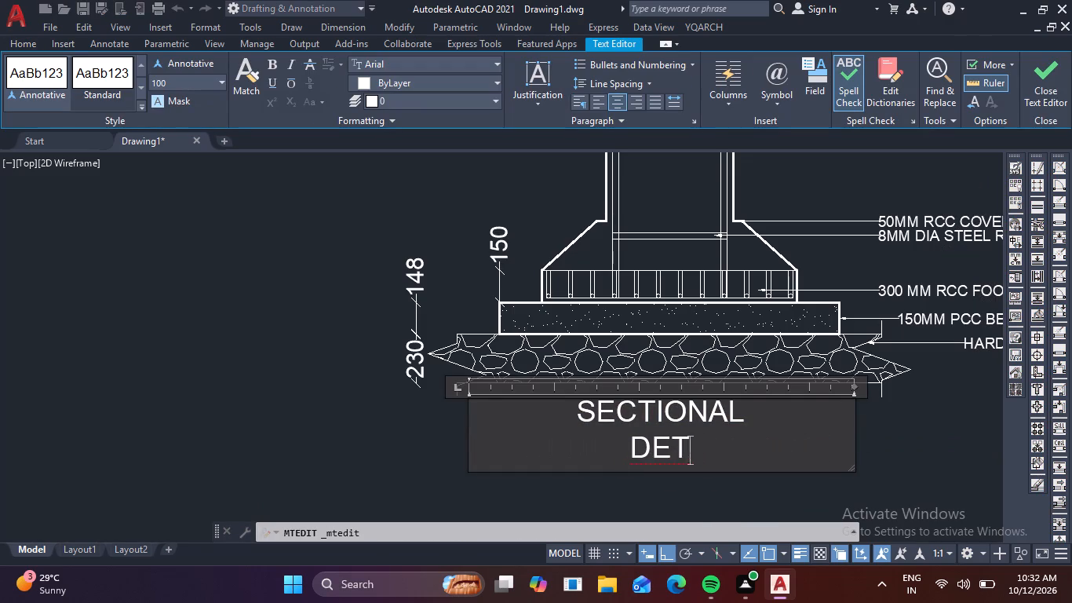
key(BackSpace)
key(BackSpace)
key(BackSpace)
key(BackSpace)
key(BackSpace)
key(BackSpace)
key(BackSpace)
key(BackSpace)
key(BackSpace)
key(BackSpace)
key(BackSpace)
key(BackSpace)
key(BackSpace)
key(BackSpace)
key(BackSpace)
key(BackSpace)
key(BackSpace)
key(BackSpace)
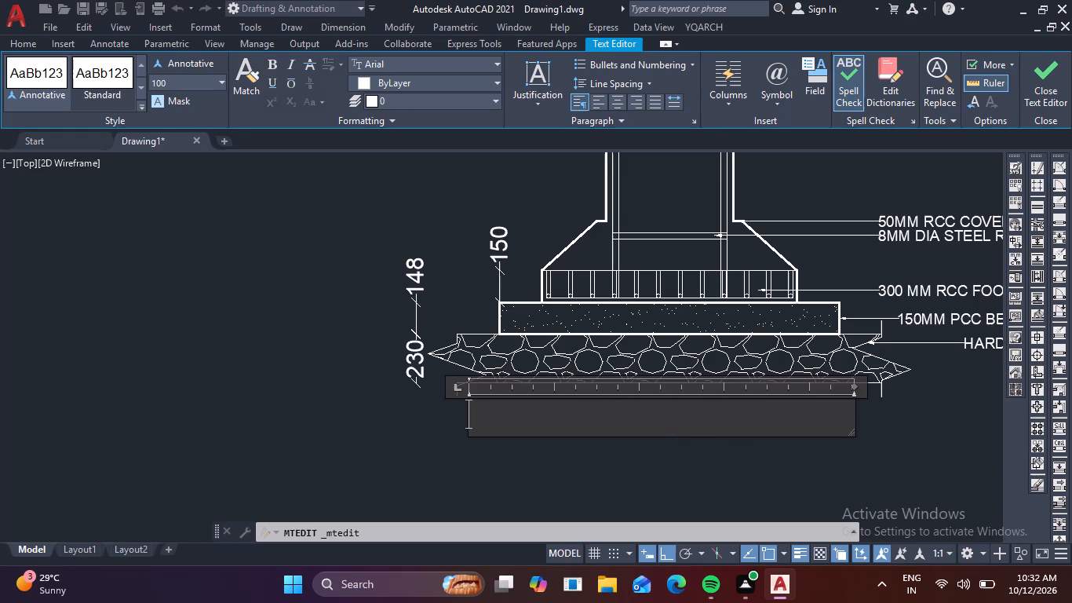
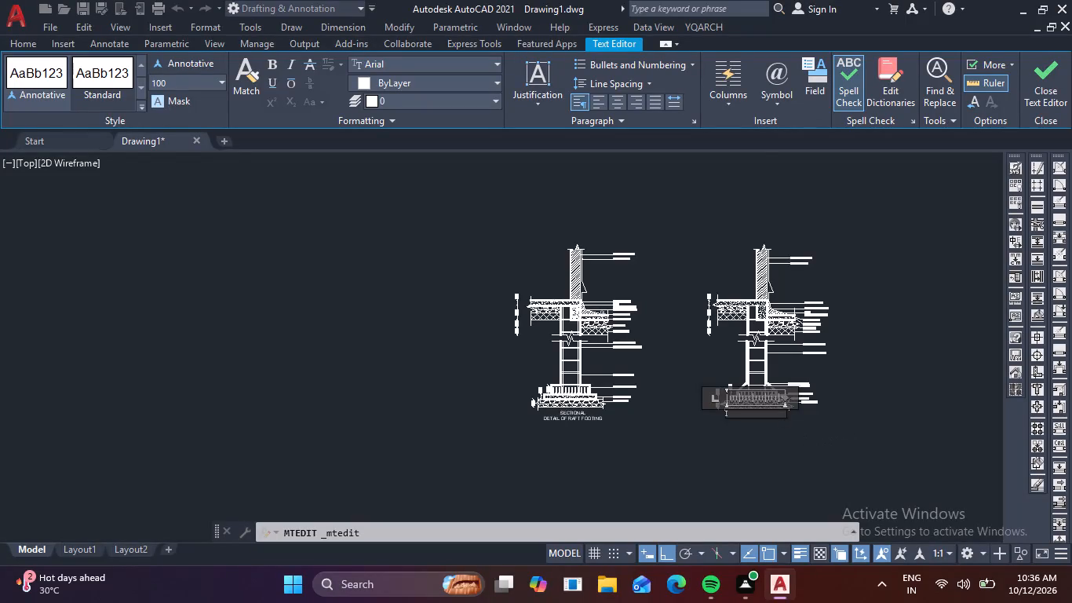
Enter the two-line title "DETAIL OF ISOLATED" / "TRAPEZOID FOOTING" beneath the trapezoidal footing section.
scroll(775, 412, up, 3)
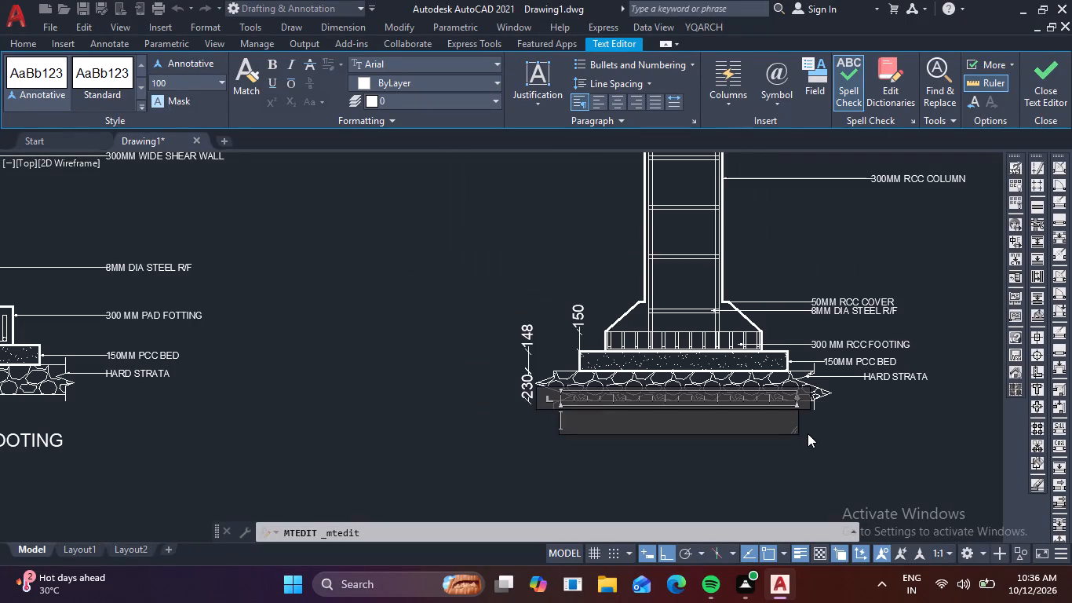
text(DETAIL)
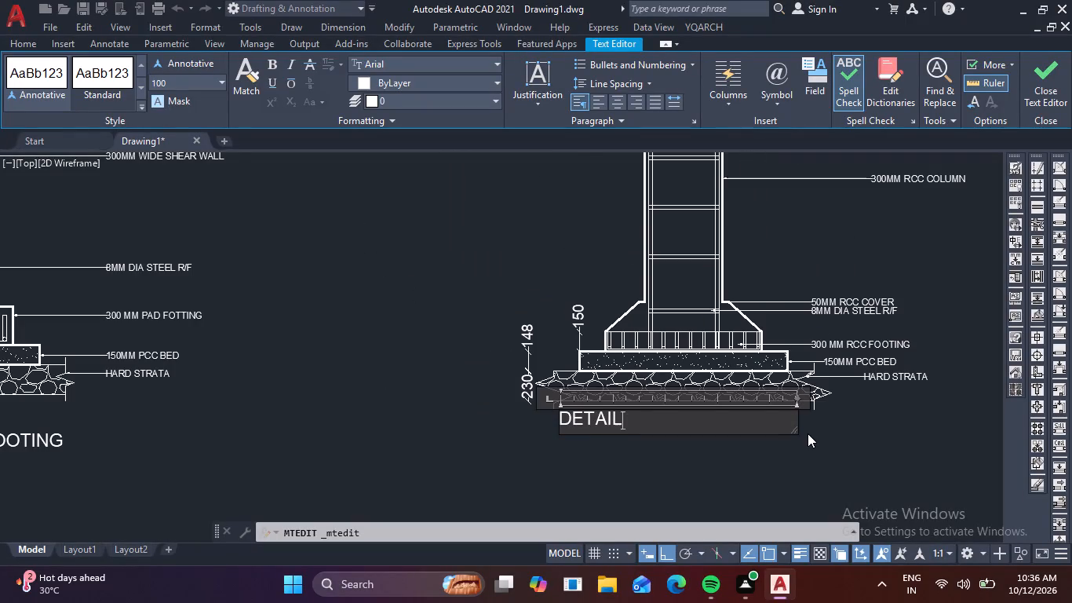
key(space)
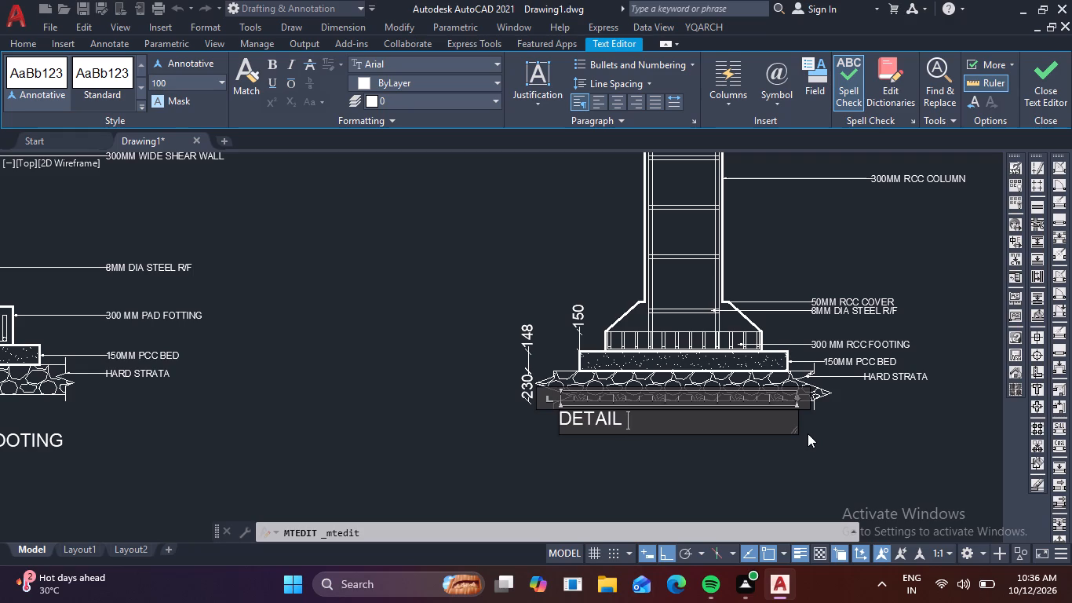
text(OD)
key(BackSpace)
key(f)
key(space)
key(i)
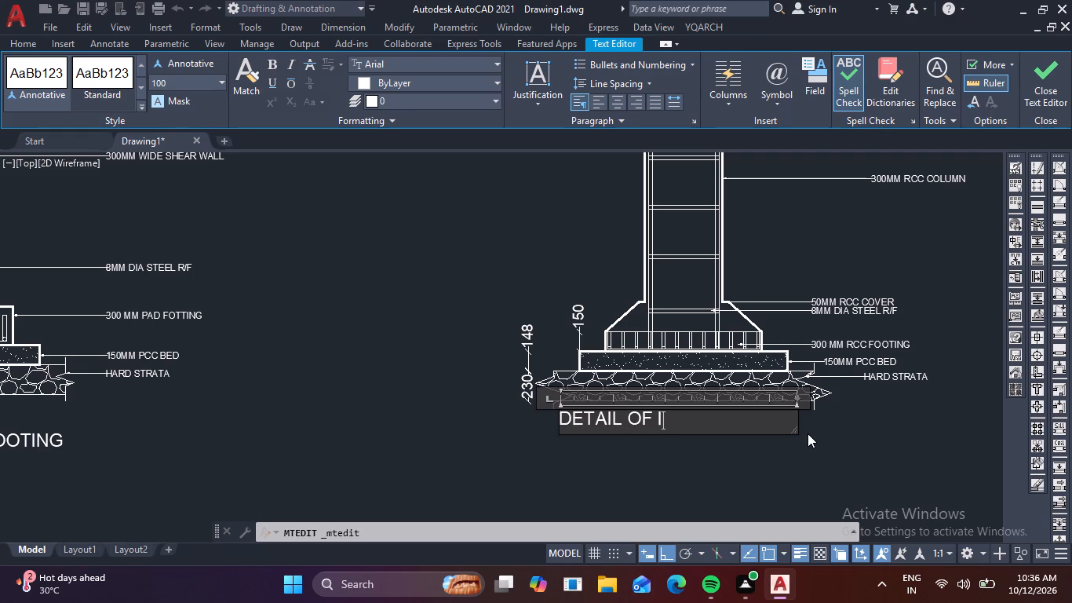
key(s)
text(OLA)
text(TED)
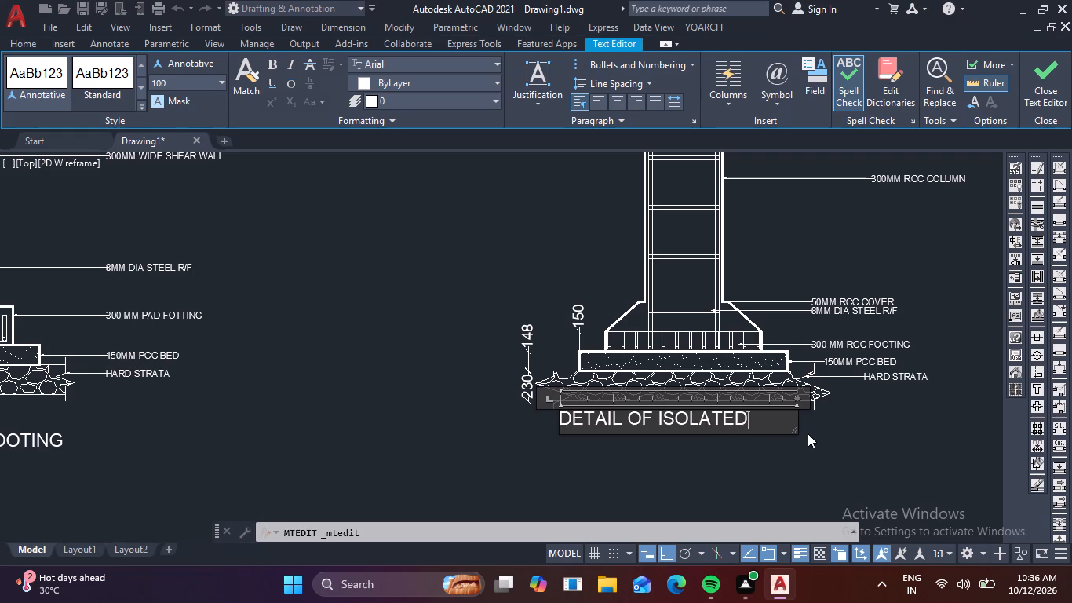
key(Return)
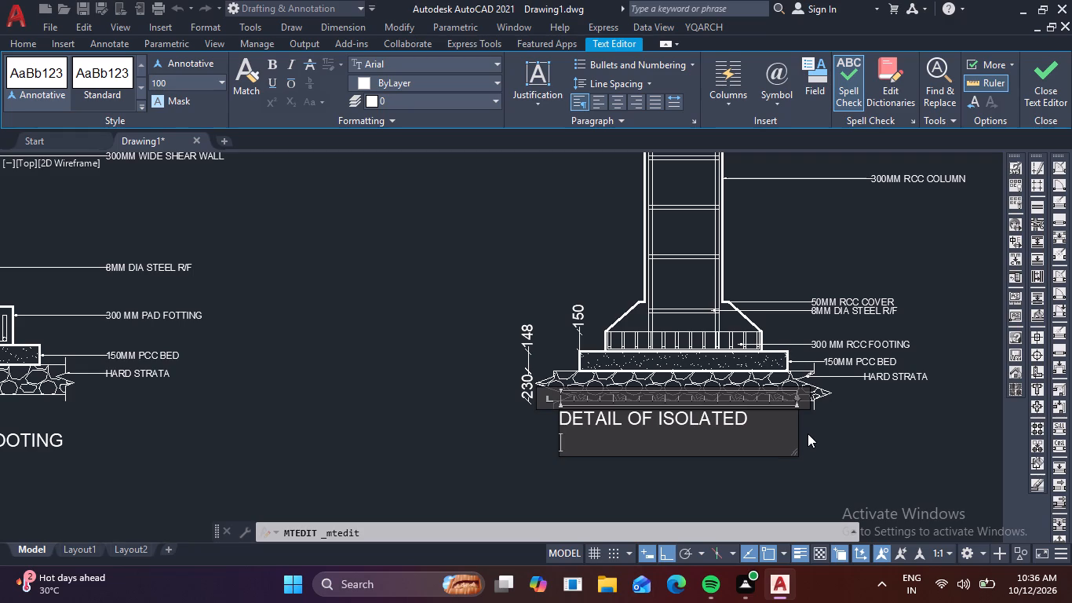
text(TRA)
text(OE)
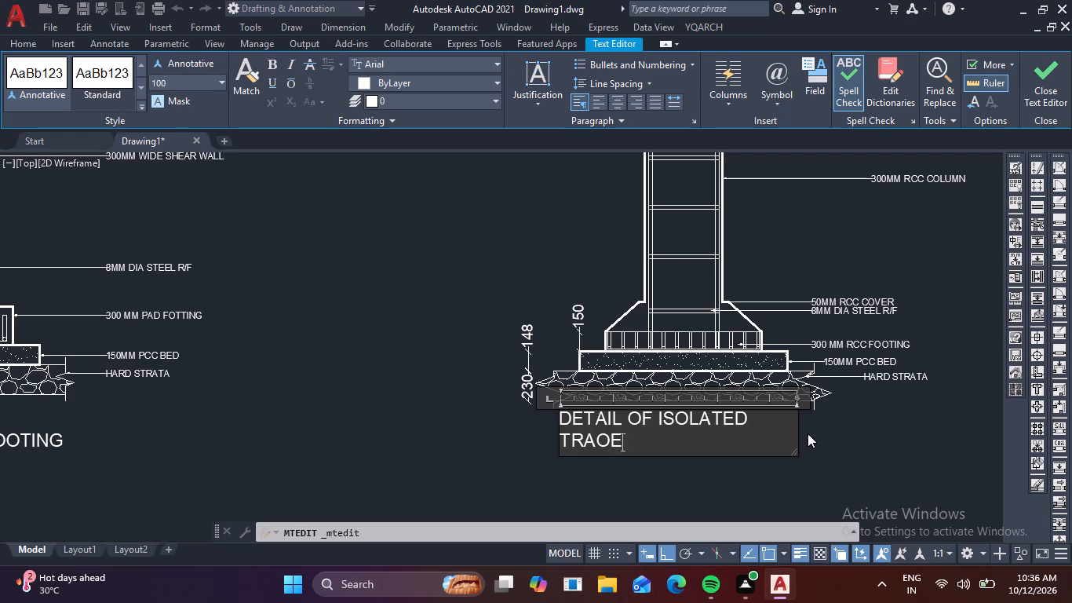
key(z)
key(o)
text(ID)
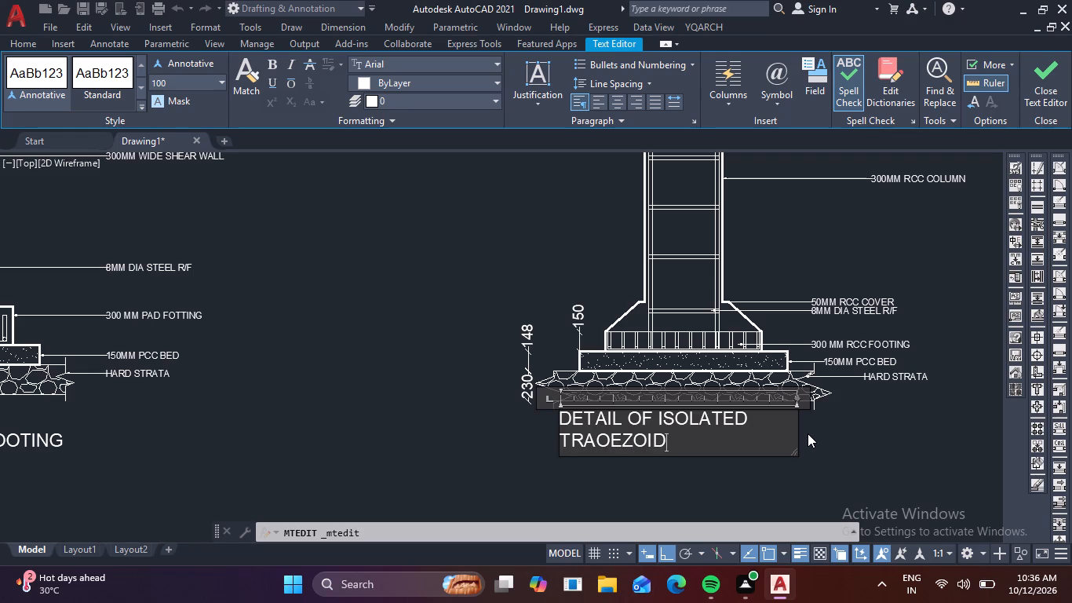
key(space)
text(FOOTI)
key(n)
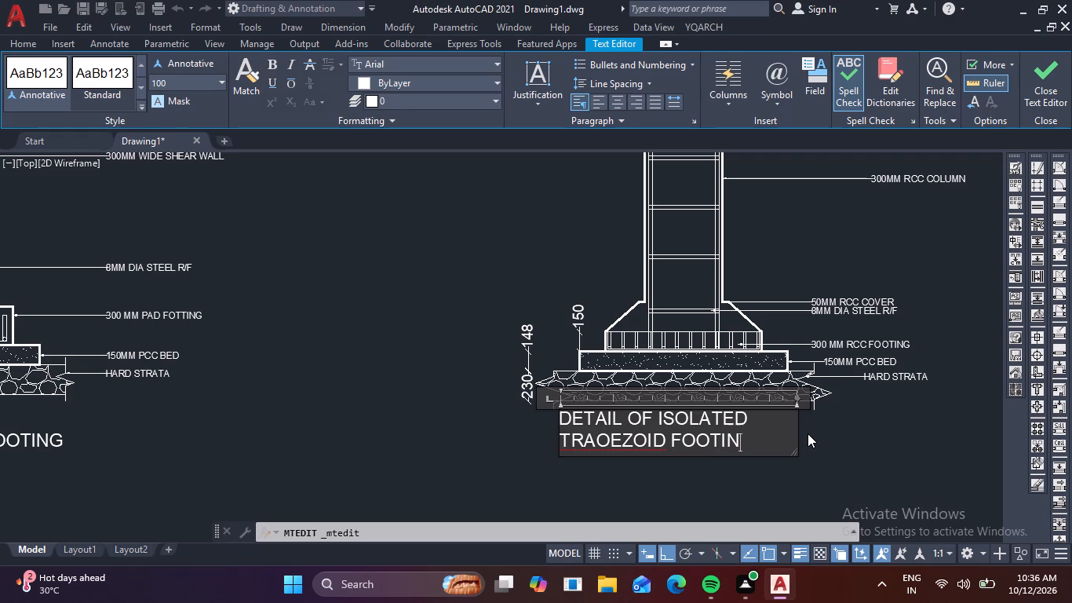
key(g)
key(Left)
key(Left)
key(Left)
key(Left)
key(Left)
key(Left)
key(Left)
key(Left)
key(Left)
key(Left)
key(Left)
key(Left)
key(Left)
key(BackSpace)
key(p)
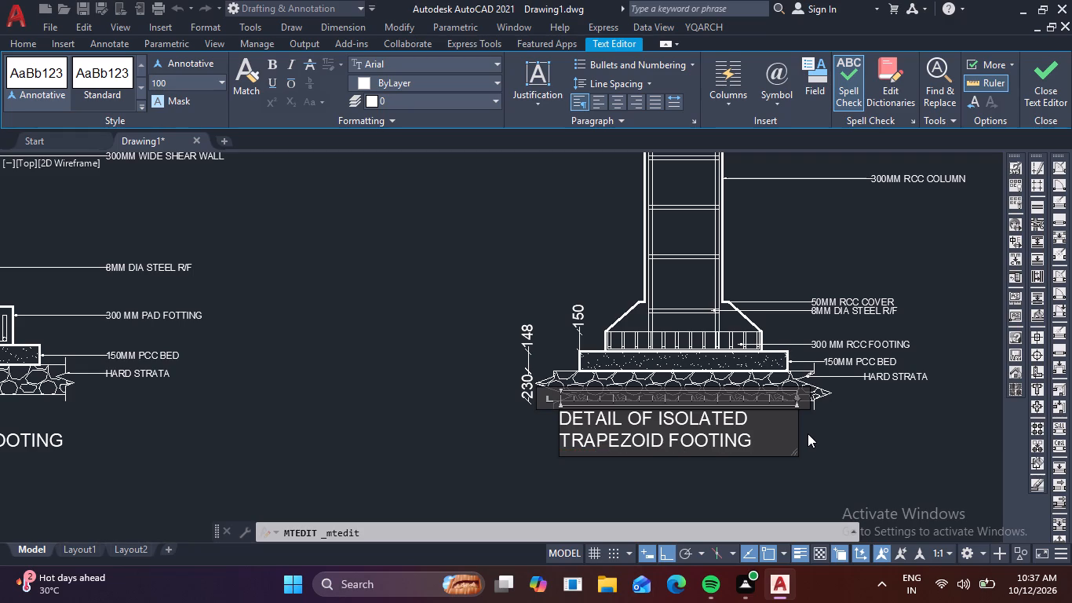
click(851, 442)
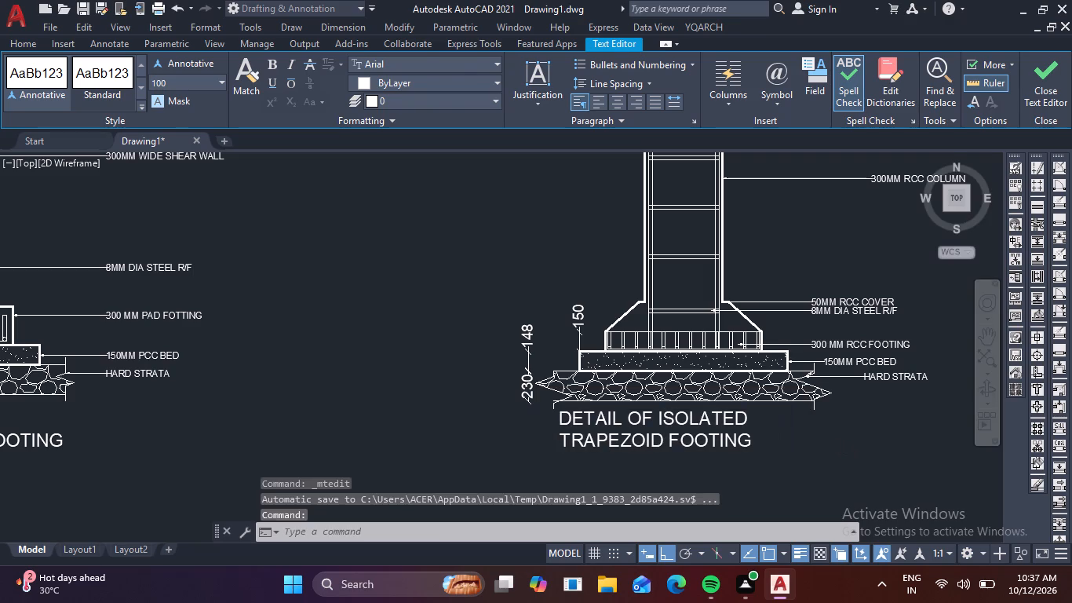
Move the whole isolated trapezoid footing detail with its title horizontally about 1520 towards the raft footing detail.
scroll(851, 442, down, 2)
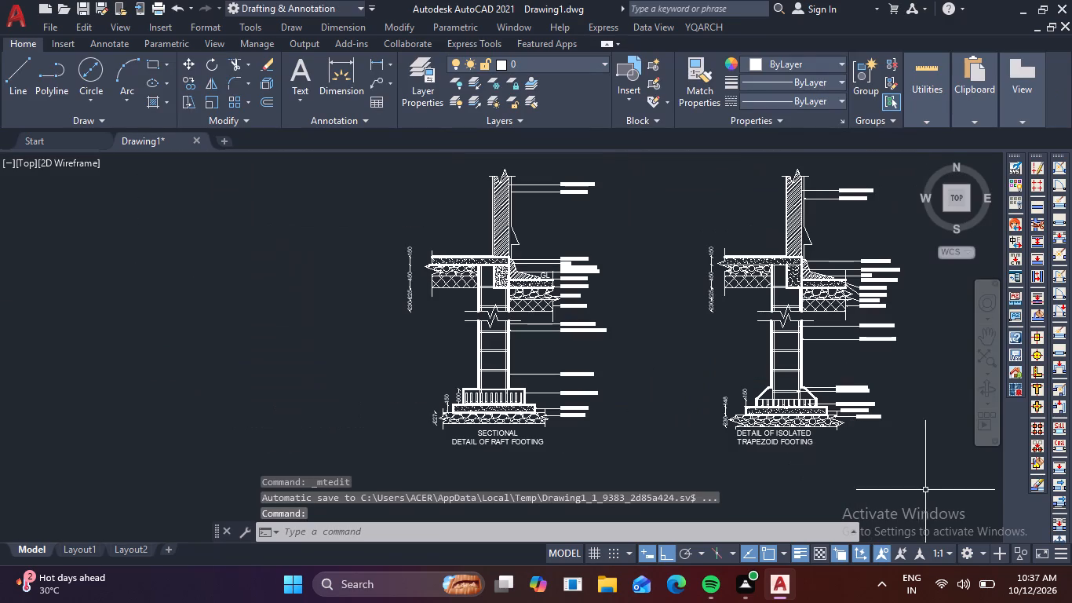
click(942, 498)
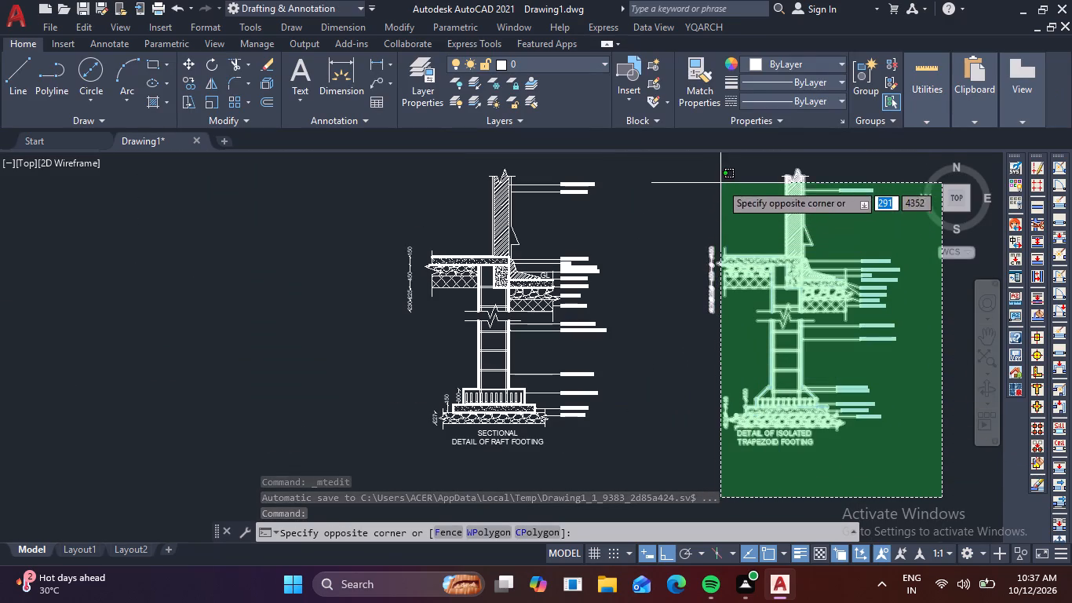
click(694, 158)
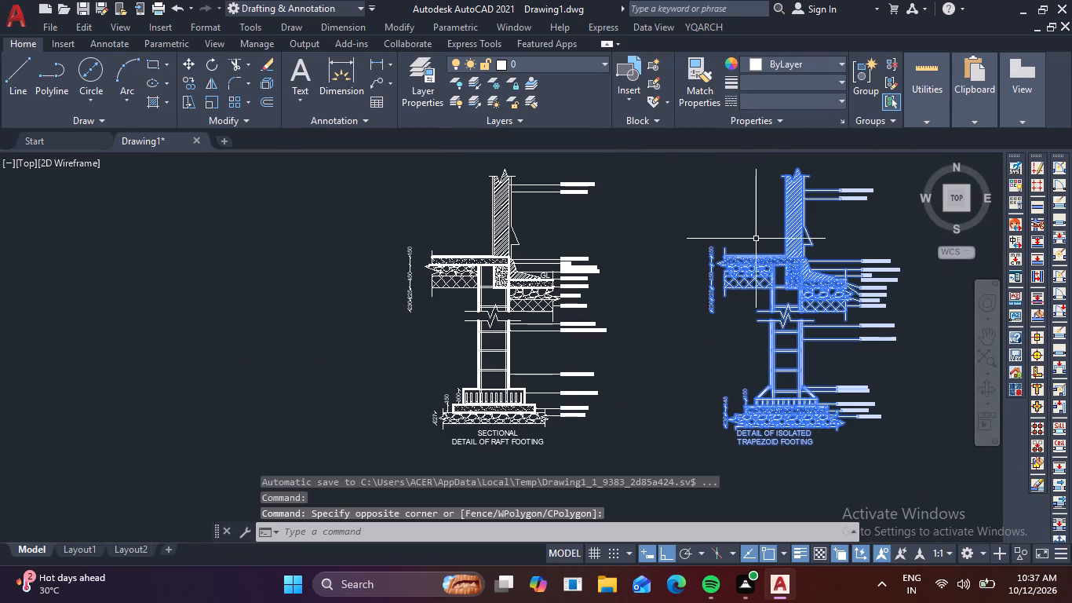
text(M)
key(space)
click(782, 237)
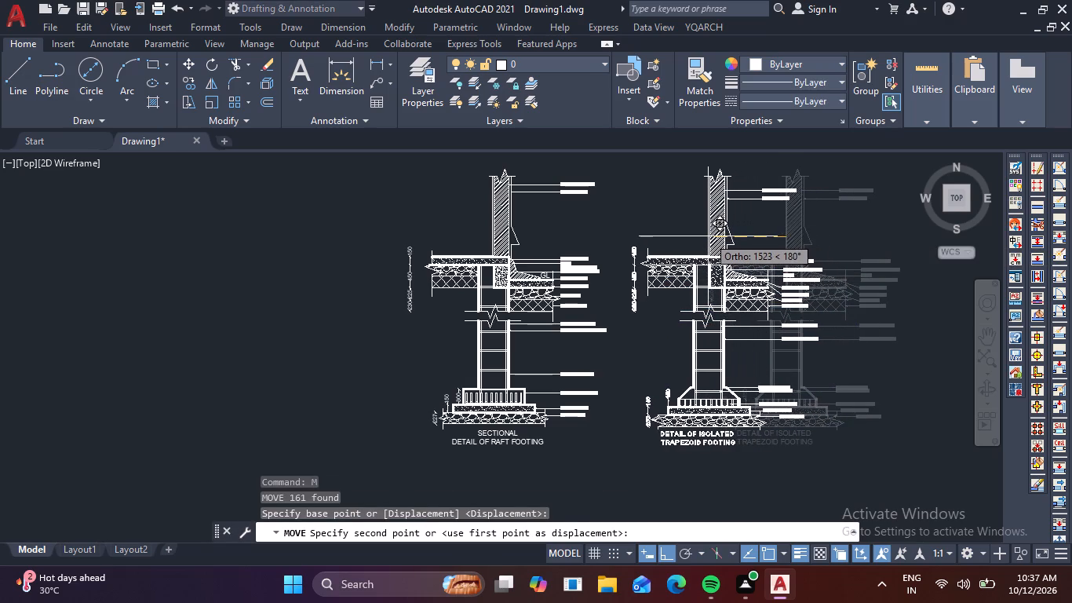
click(708, 236)
scroll(789, 280, down, 2)
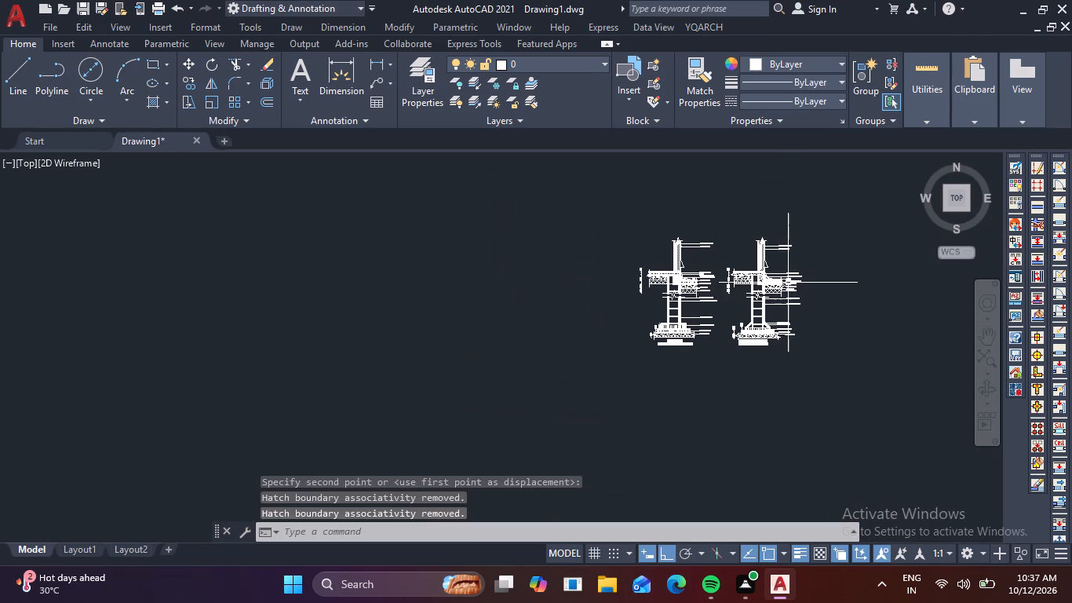
scroll(797, 286, up, 1)
key(Escape)
key(Escape)
key(Escape)
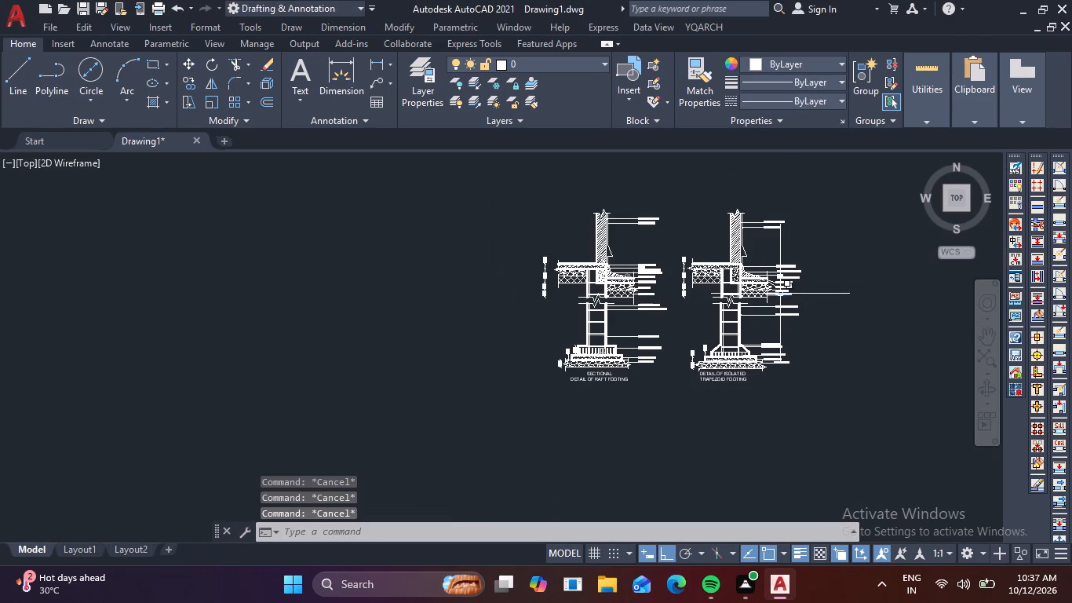
Draw a rectangular frame of about 8830 by 6220 around both footing details and their titles.
key(r)
key(e)
key(c)
key(space)
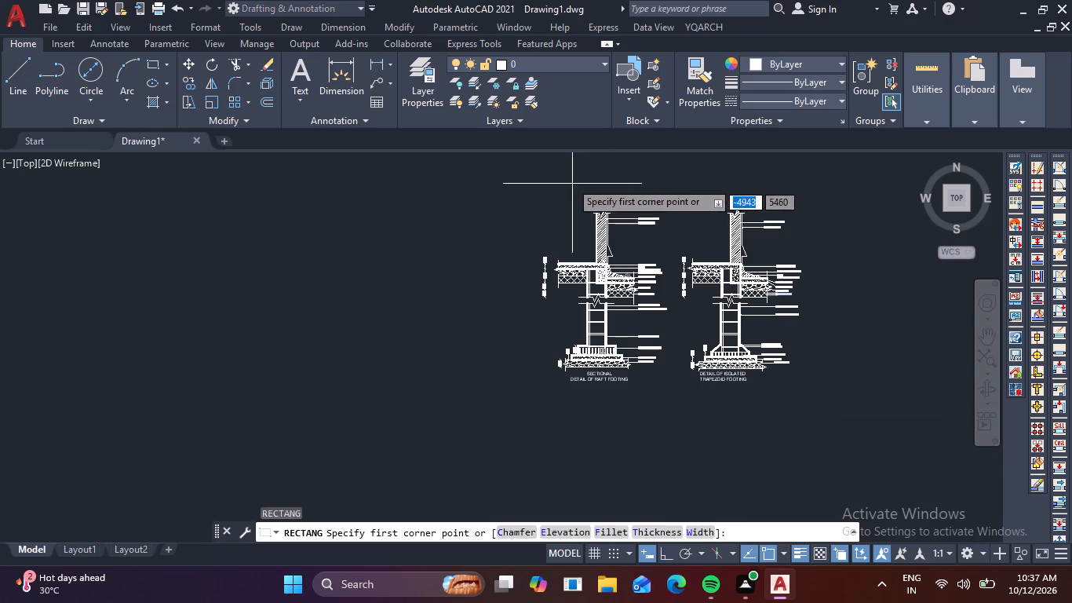
click(531, 202)
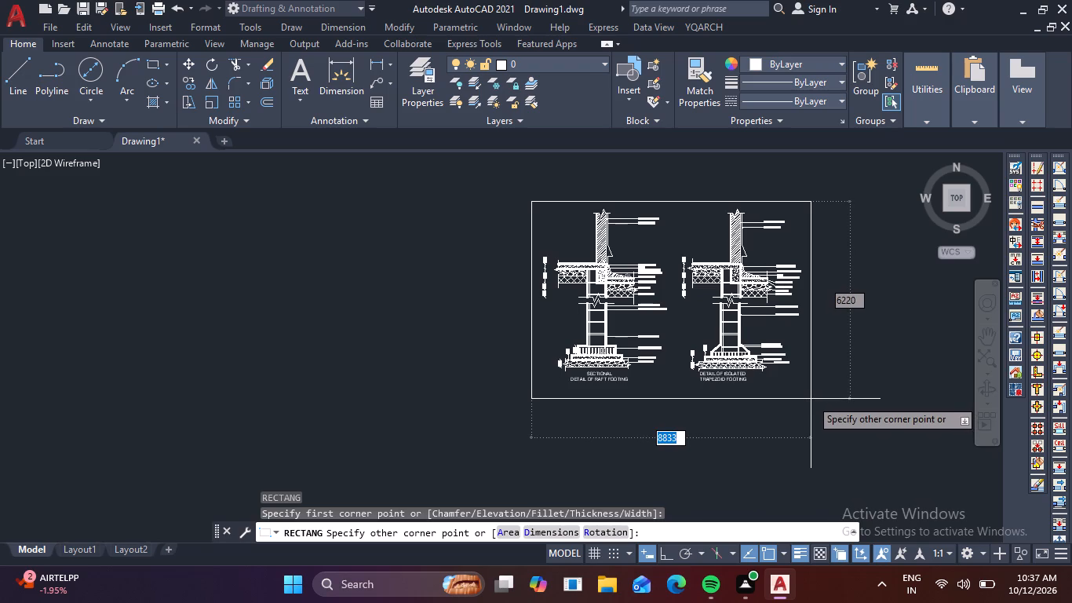
click(811, 399)
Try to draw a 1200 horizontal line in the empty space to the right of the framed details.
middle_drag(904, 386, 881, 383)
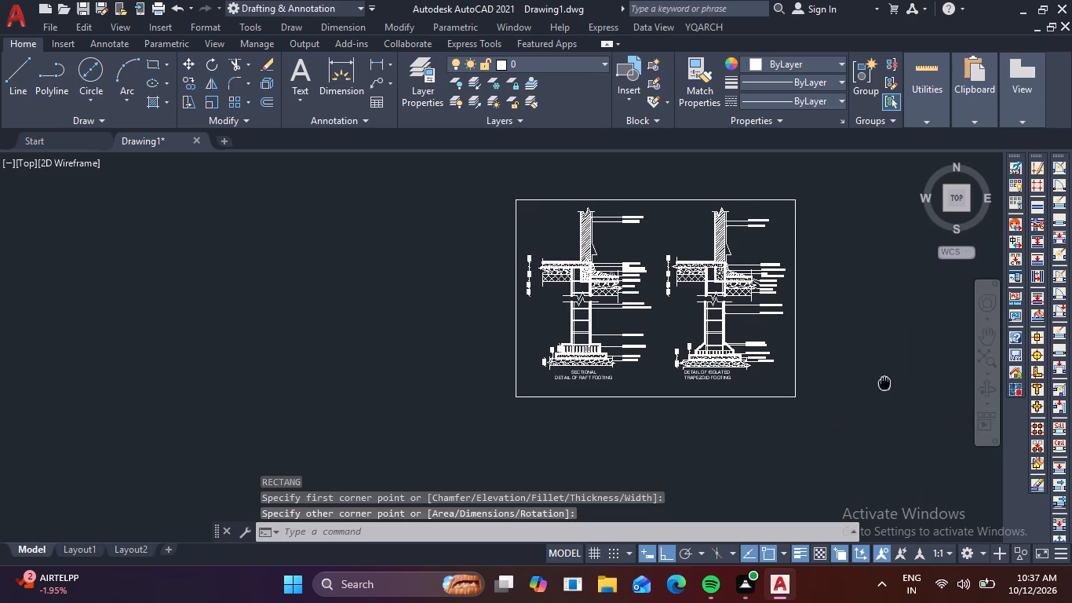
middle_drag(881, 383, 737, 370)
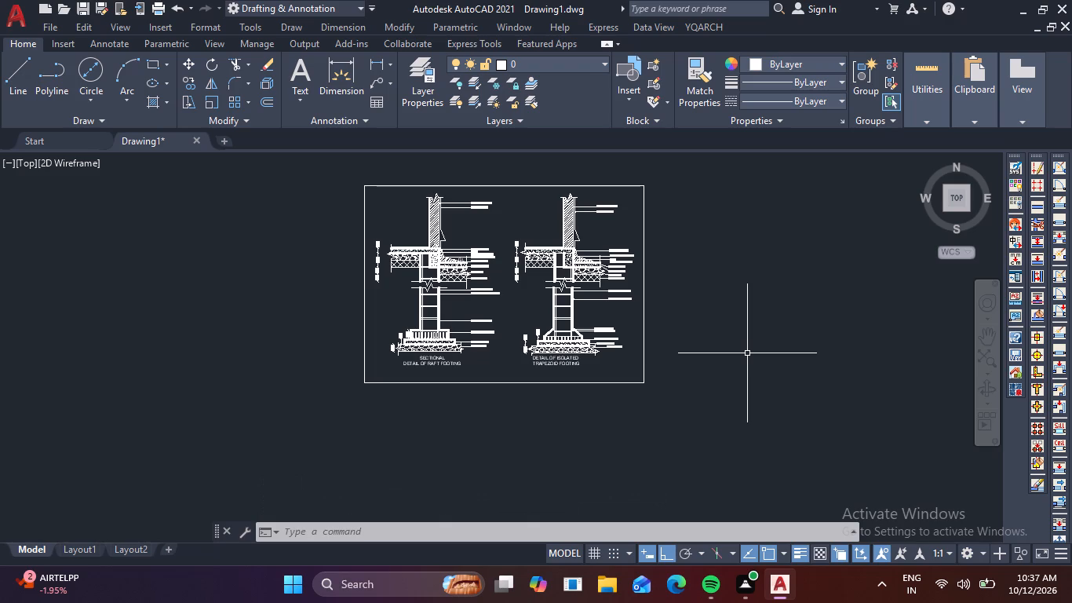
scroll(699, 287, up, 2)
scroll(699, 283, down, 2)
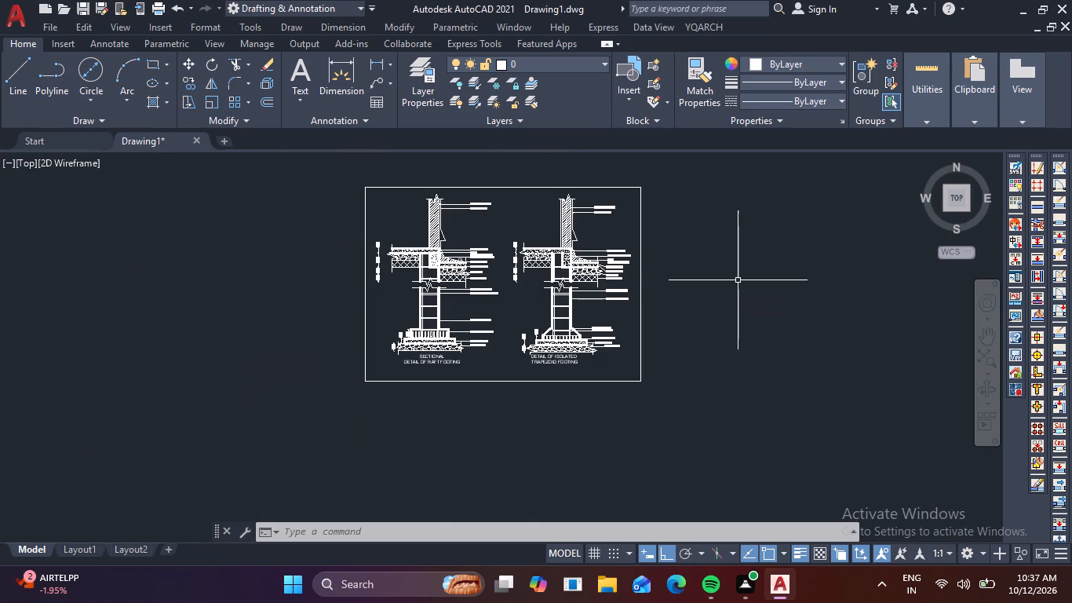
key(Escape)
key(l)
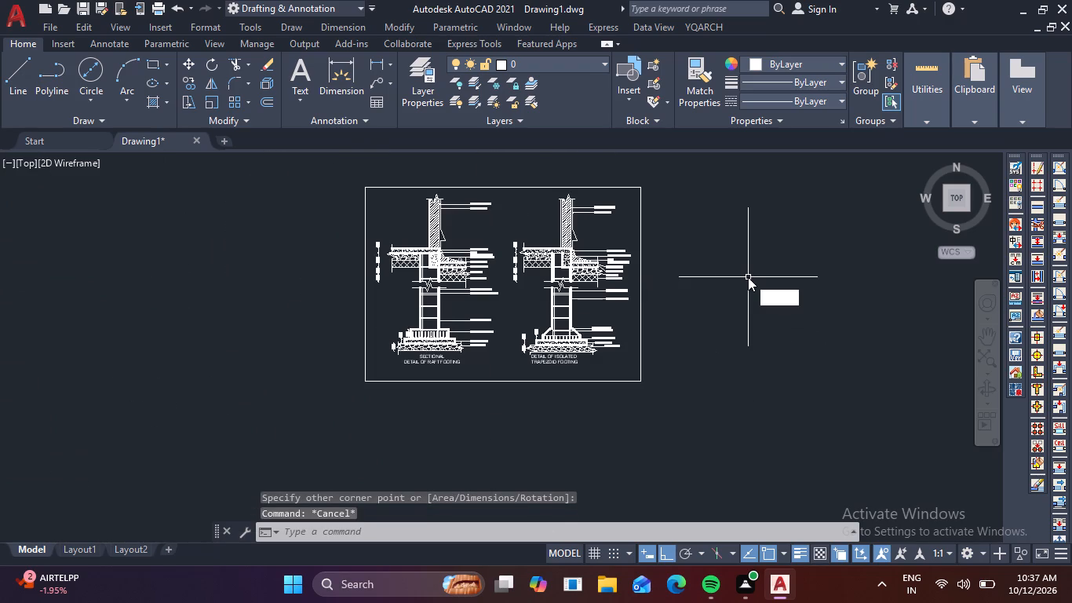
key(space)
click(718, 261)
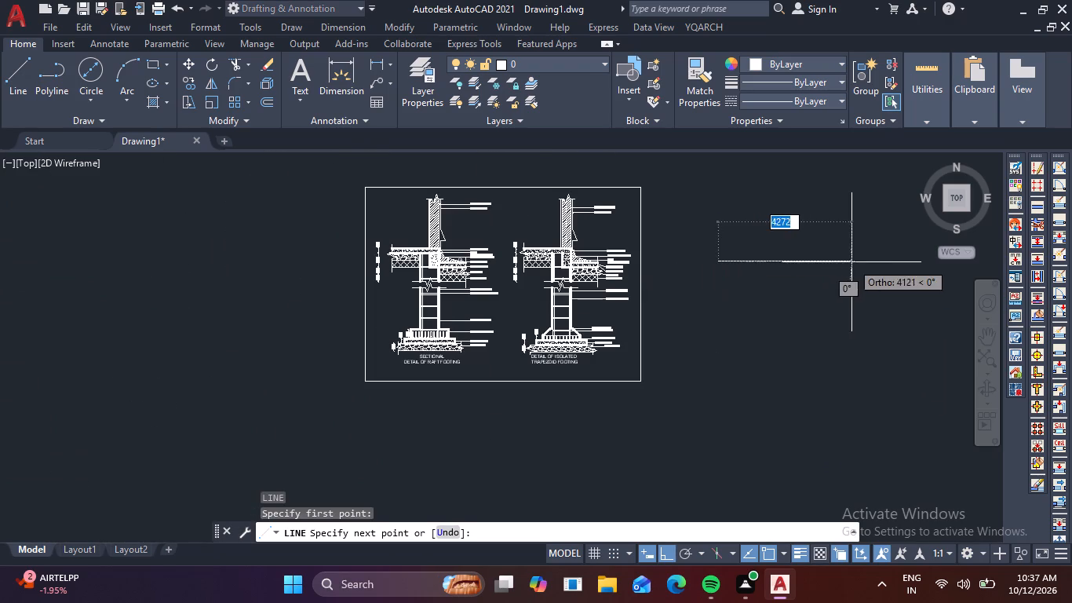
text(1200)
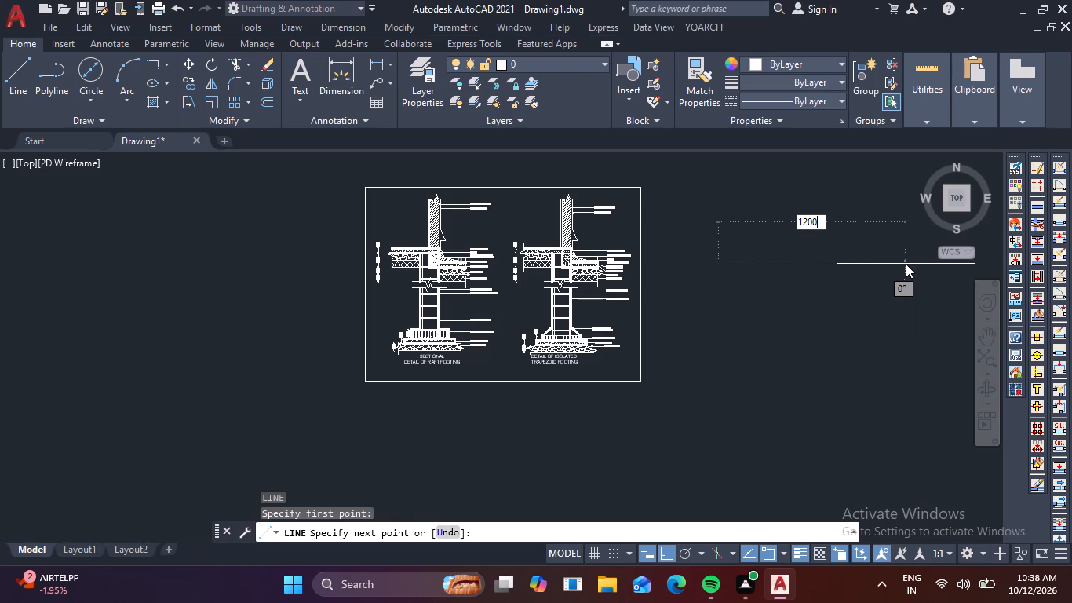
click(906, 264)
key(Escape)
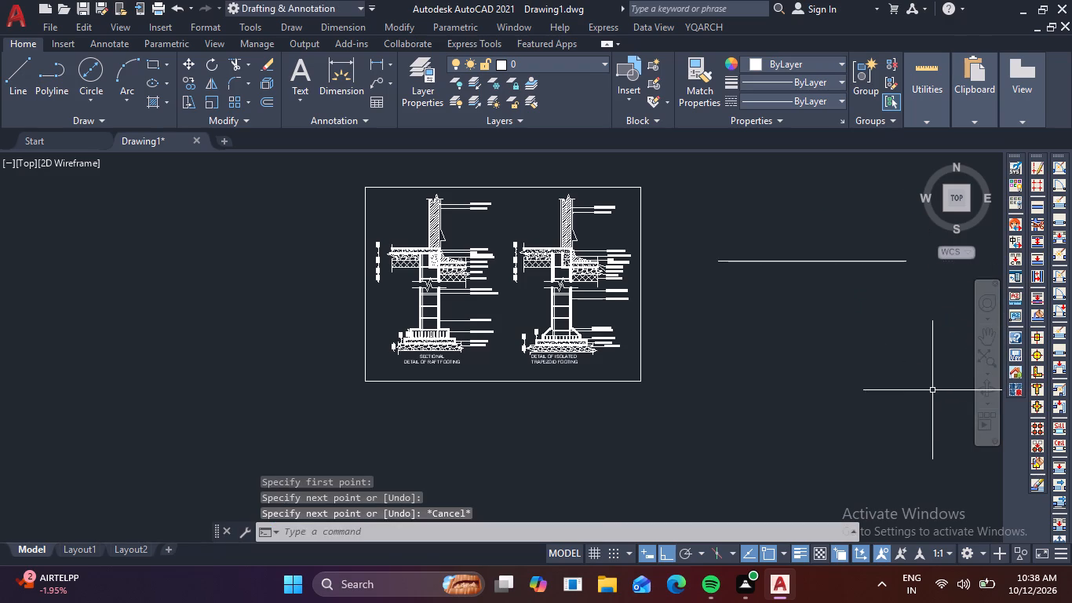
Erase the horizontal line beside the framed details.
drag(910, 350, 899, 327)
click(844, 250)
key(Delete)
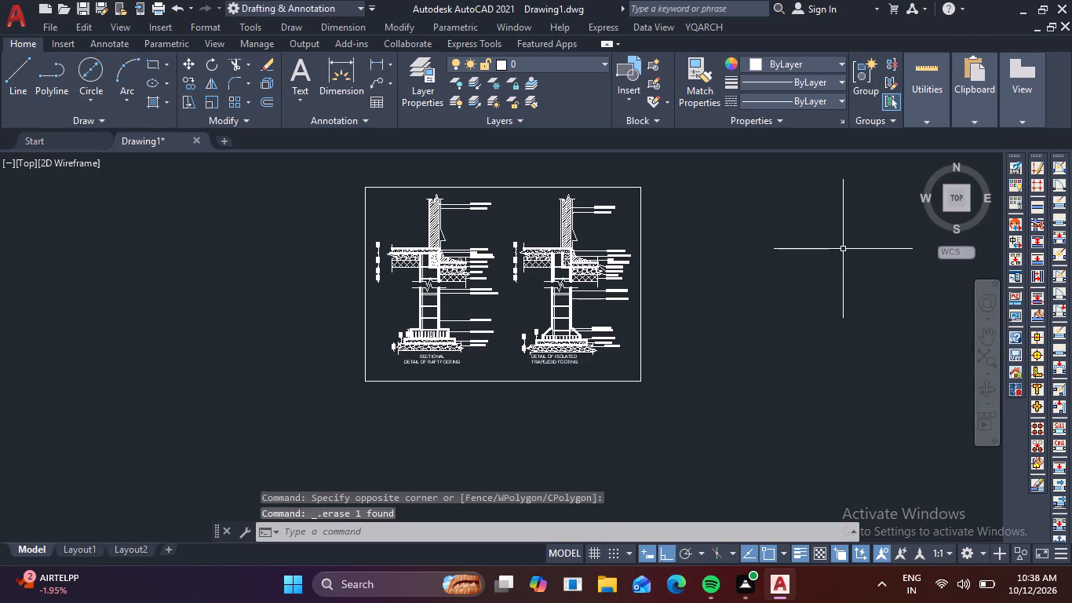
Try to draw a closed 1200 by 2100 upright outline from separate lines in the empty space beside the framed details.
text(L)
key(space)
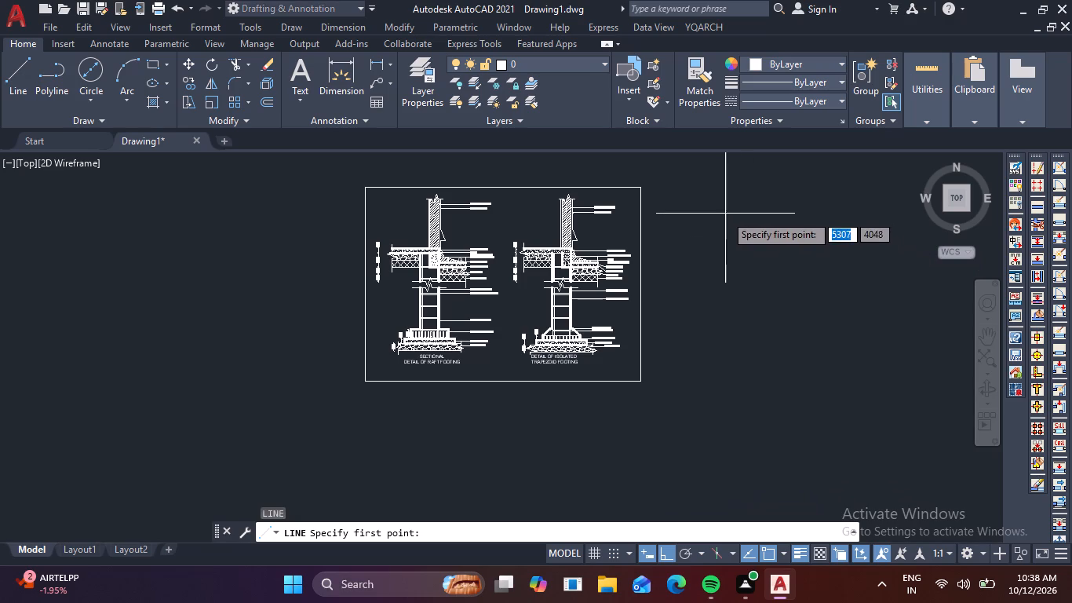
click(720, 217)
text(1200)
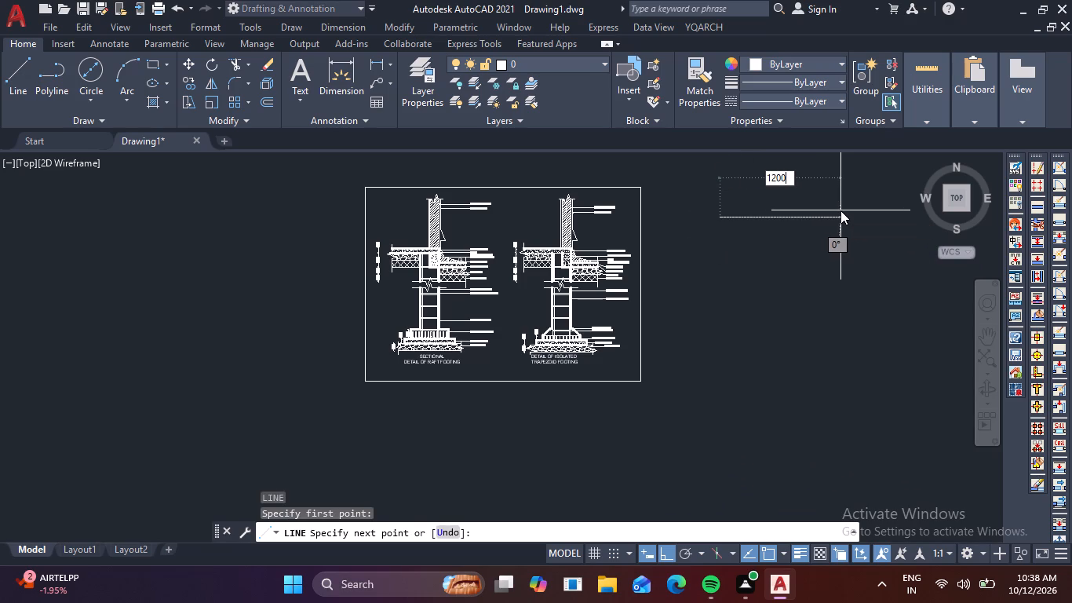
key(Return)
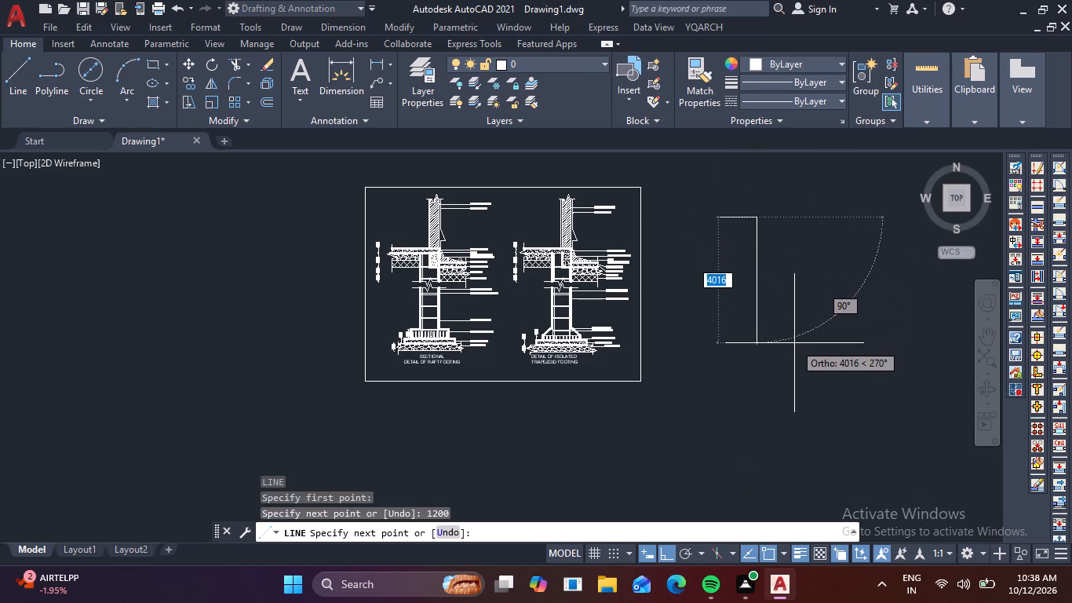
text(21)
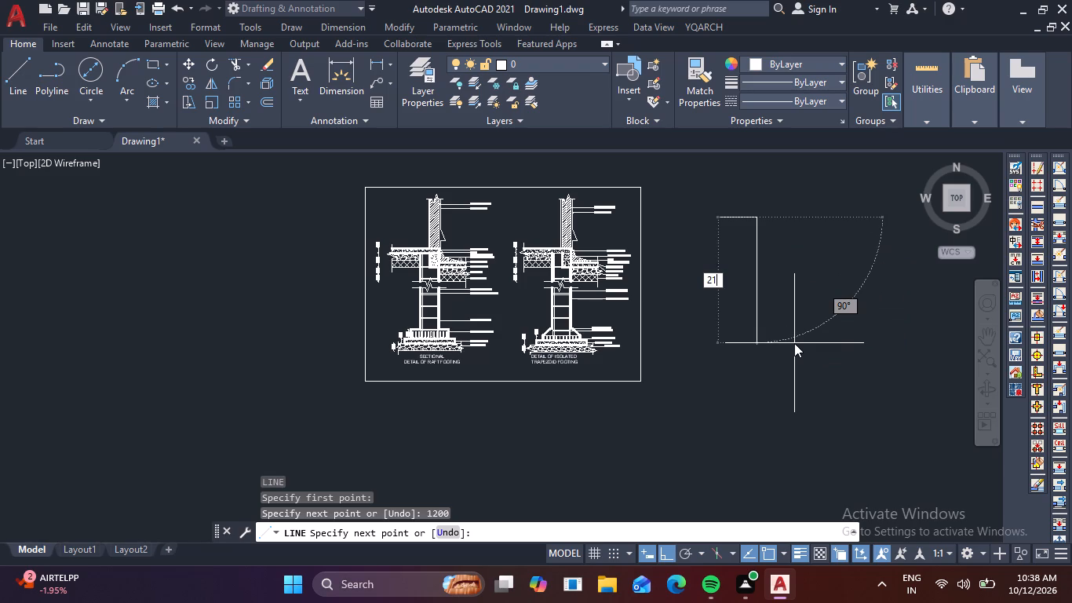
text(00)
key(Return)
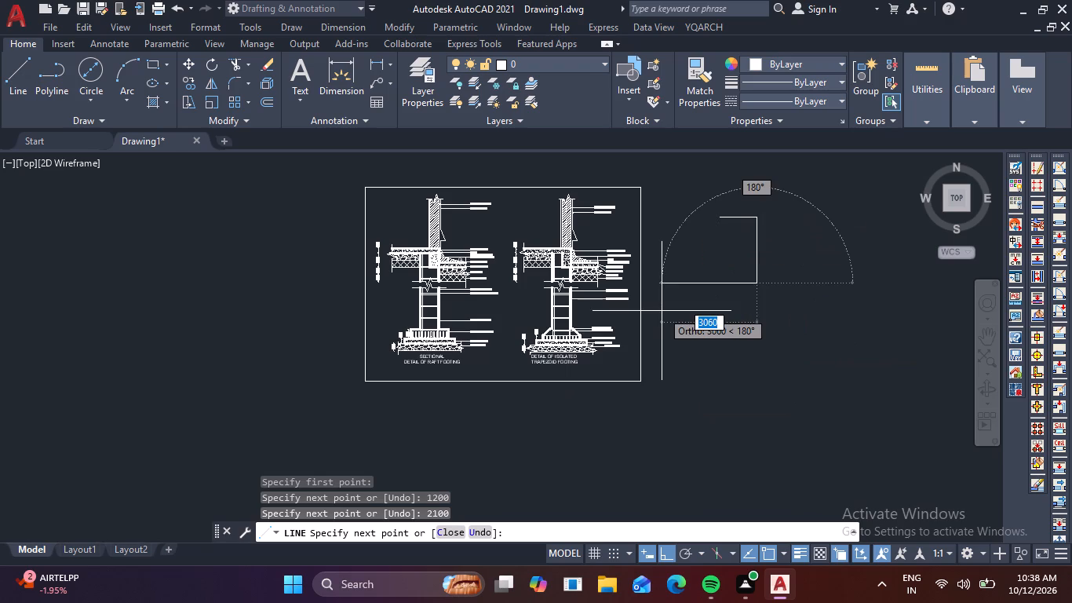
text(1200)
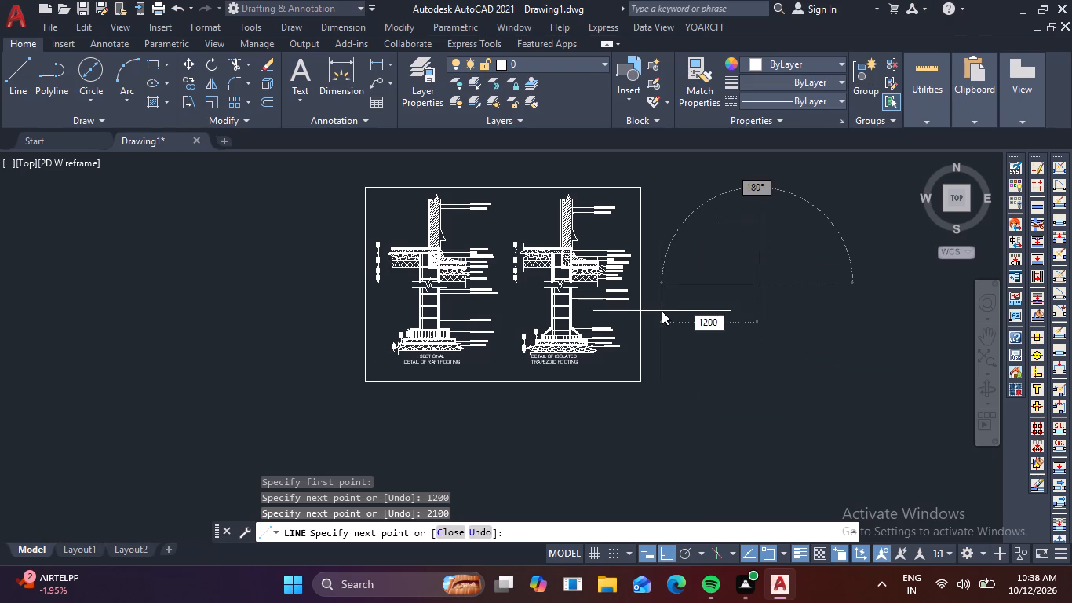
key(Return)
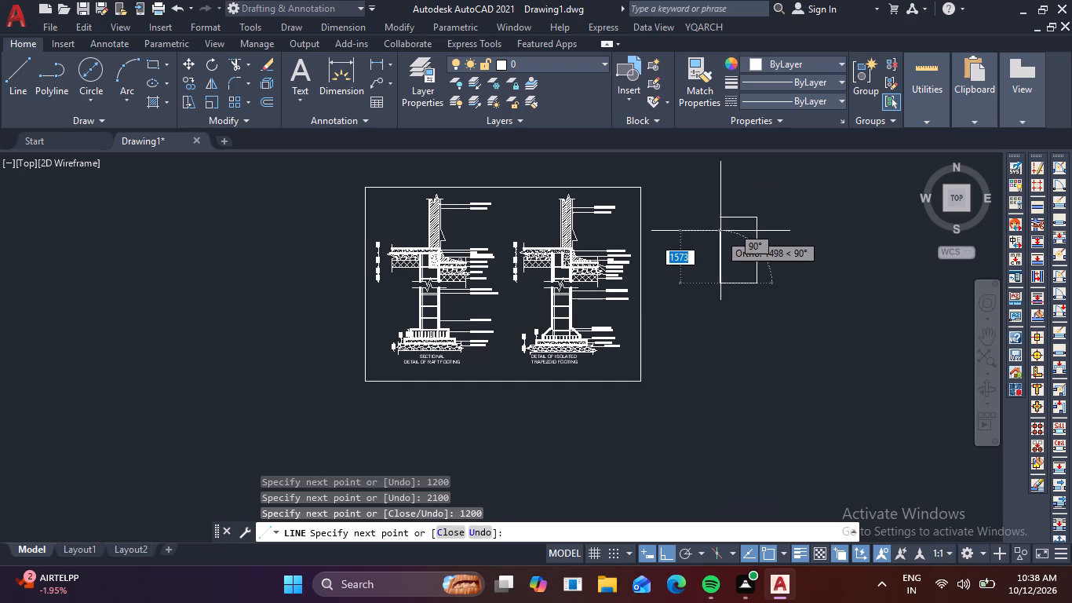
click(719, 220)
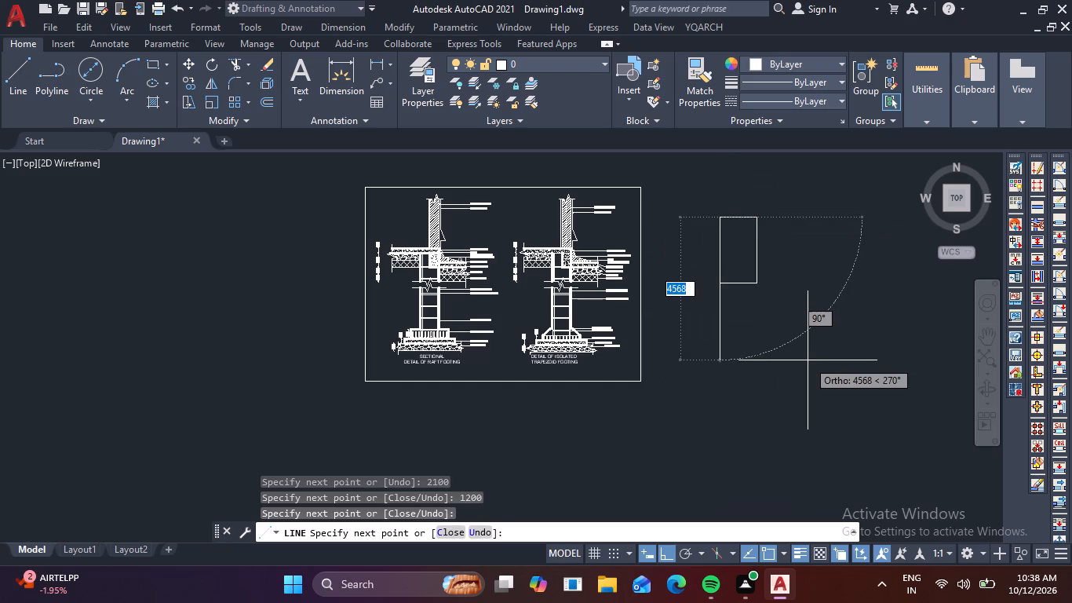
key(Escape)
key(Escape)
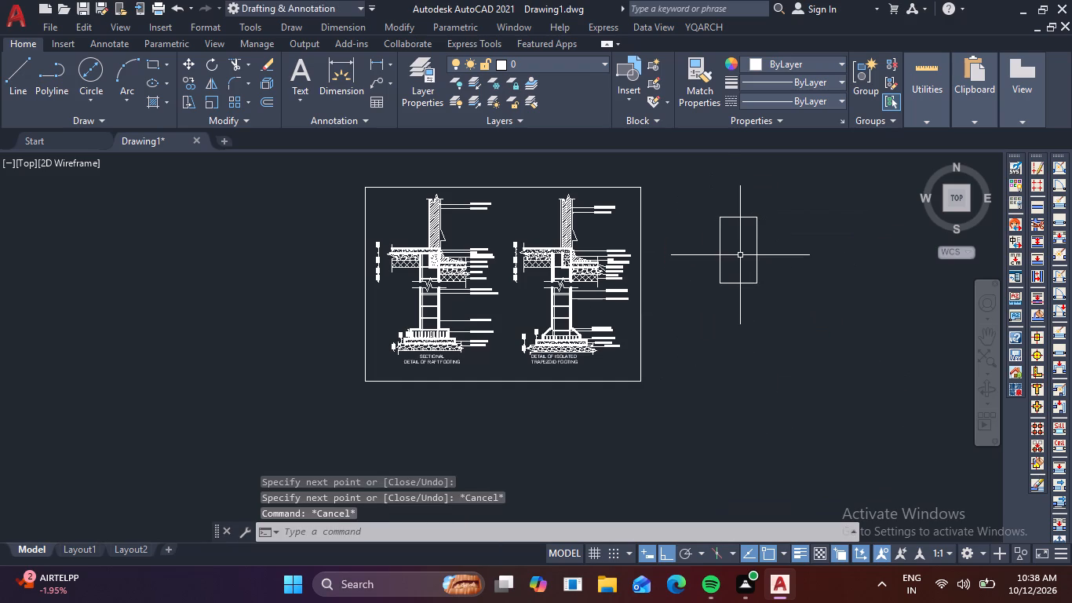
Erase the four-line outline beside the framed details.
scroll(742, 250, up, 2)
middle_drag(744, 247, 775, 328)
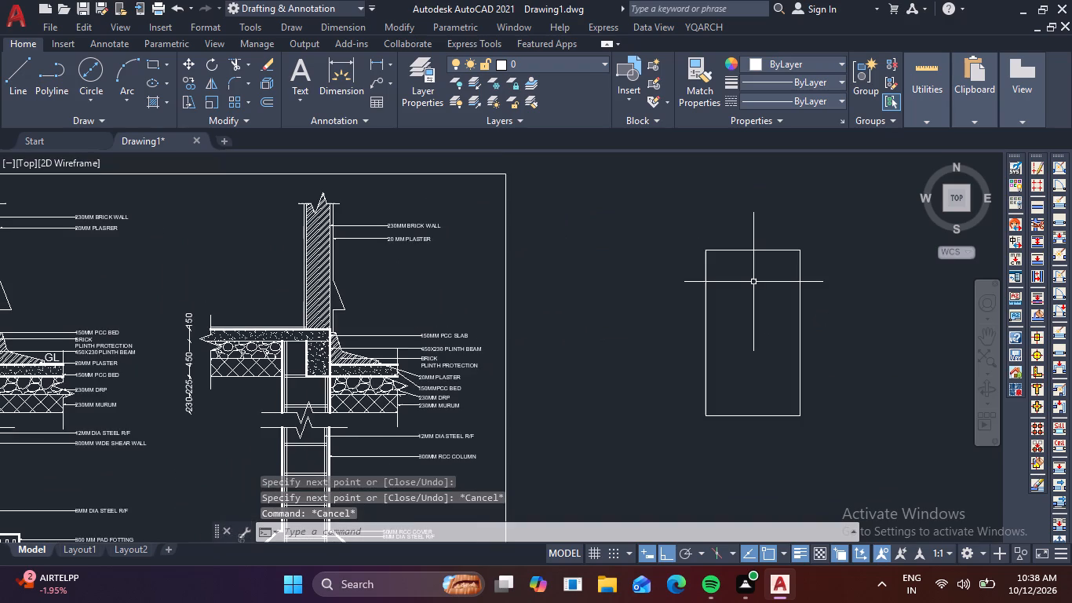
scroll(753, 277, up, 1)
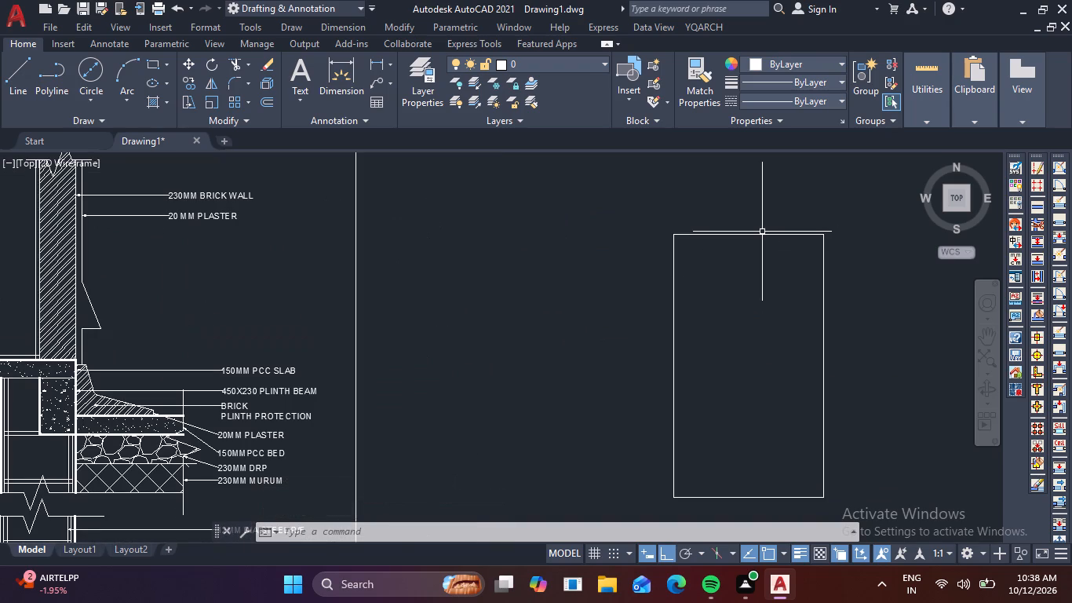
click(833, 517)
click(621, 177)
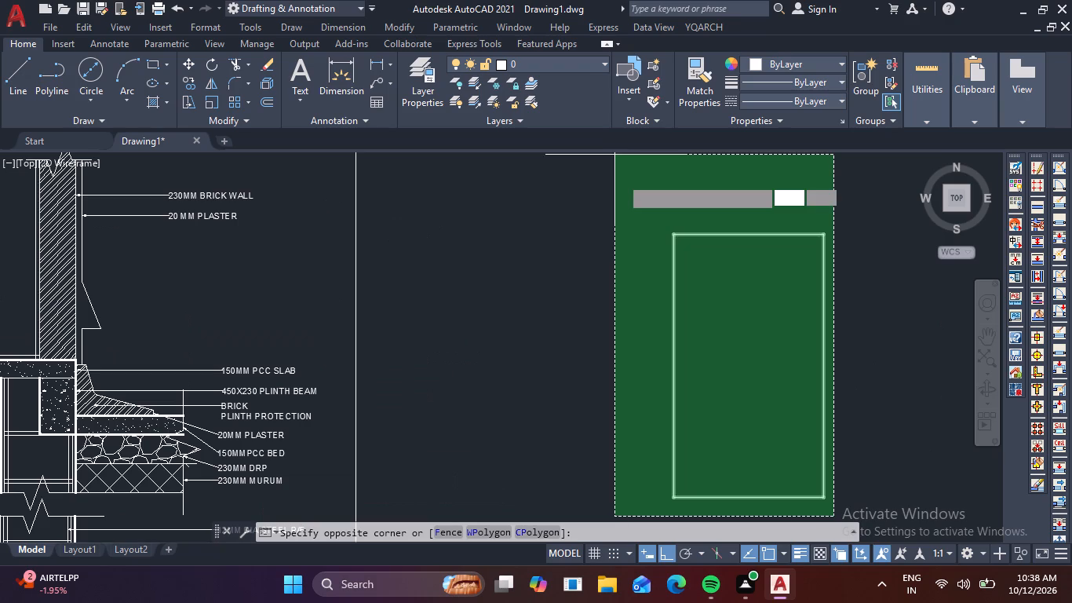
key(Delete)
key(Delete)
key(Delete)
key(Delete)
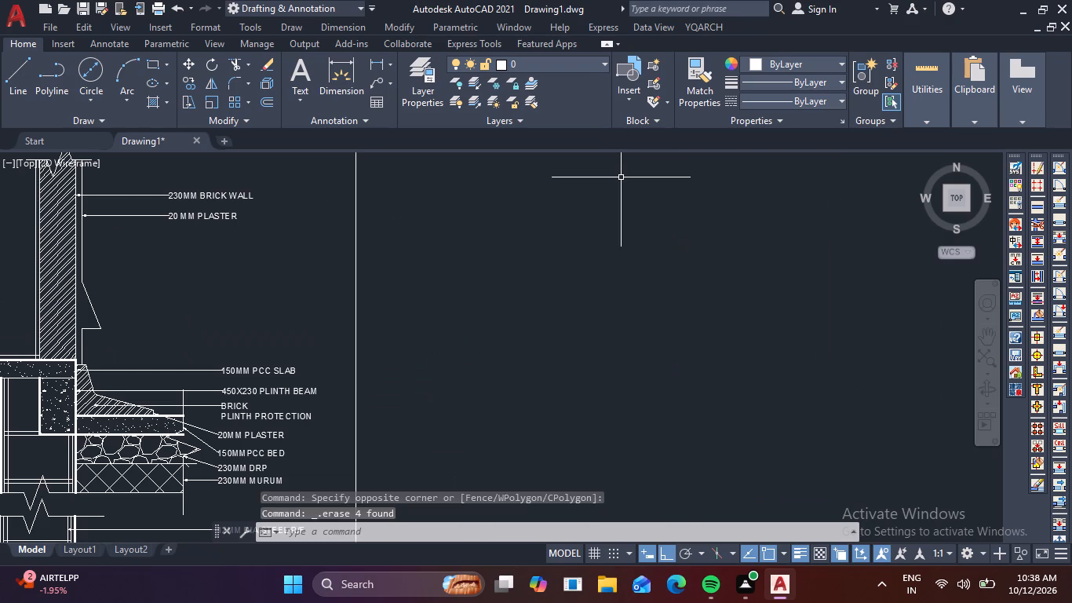
Draw a rectangle 1200 wide by 2100 high in the empty space beside the framed footing details.
click(146, 67)
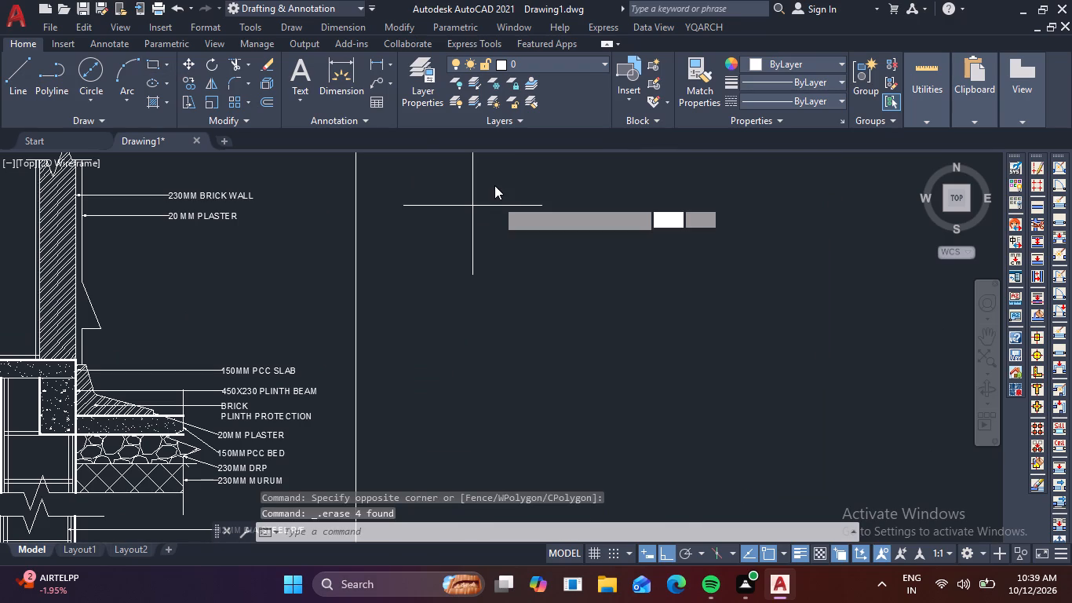
click(618, 165)
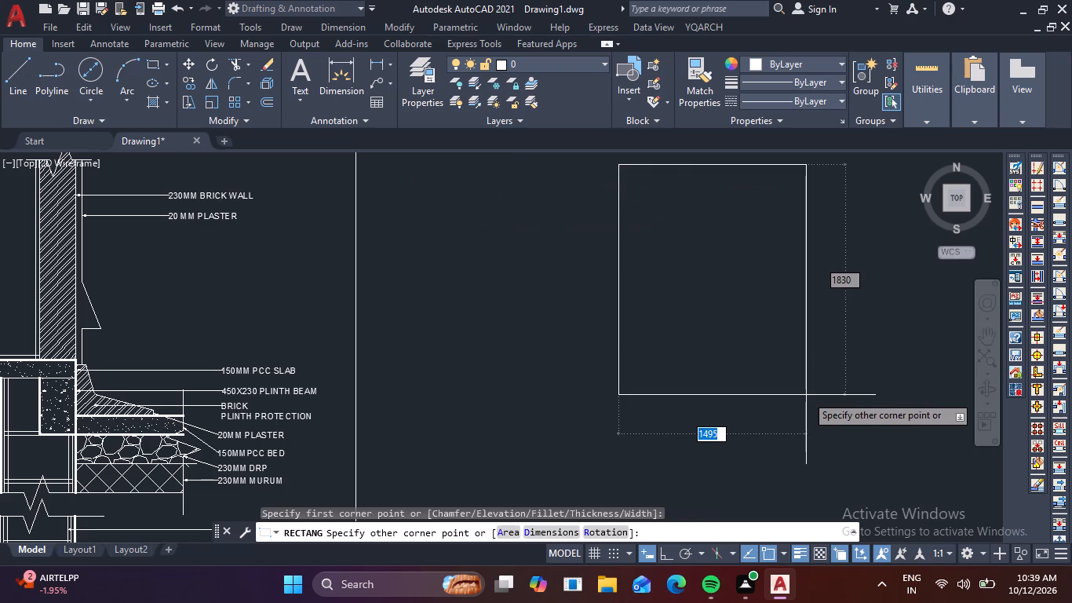
text(1200)
key(Tab)
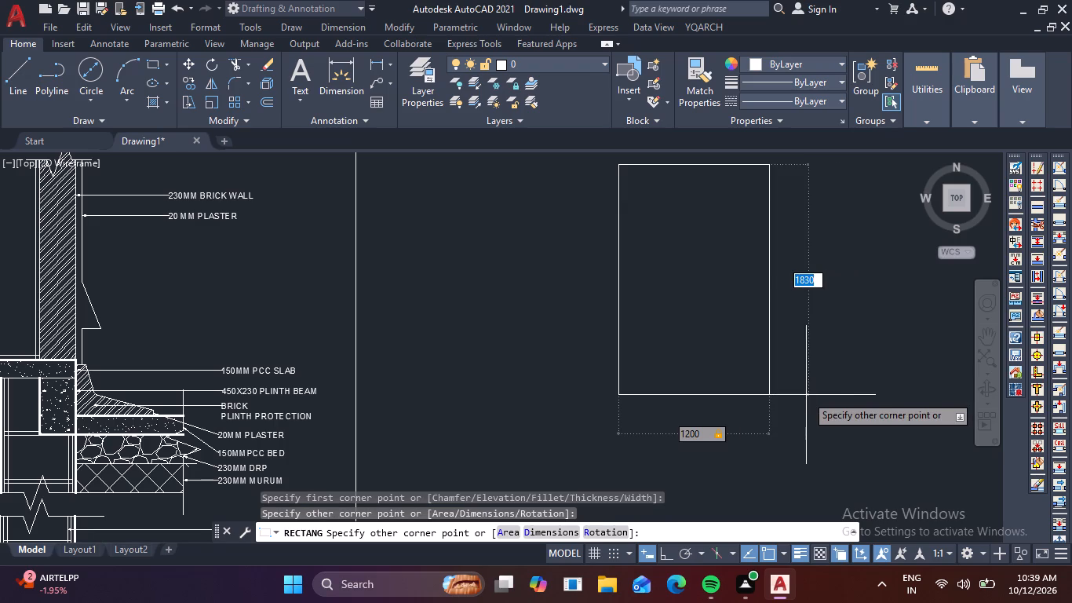
text(21)
text(00)
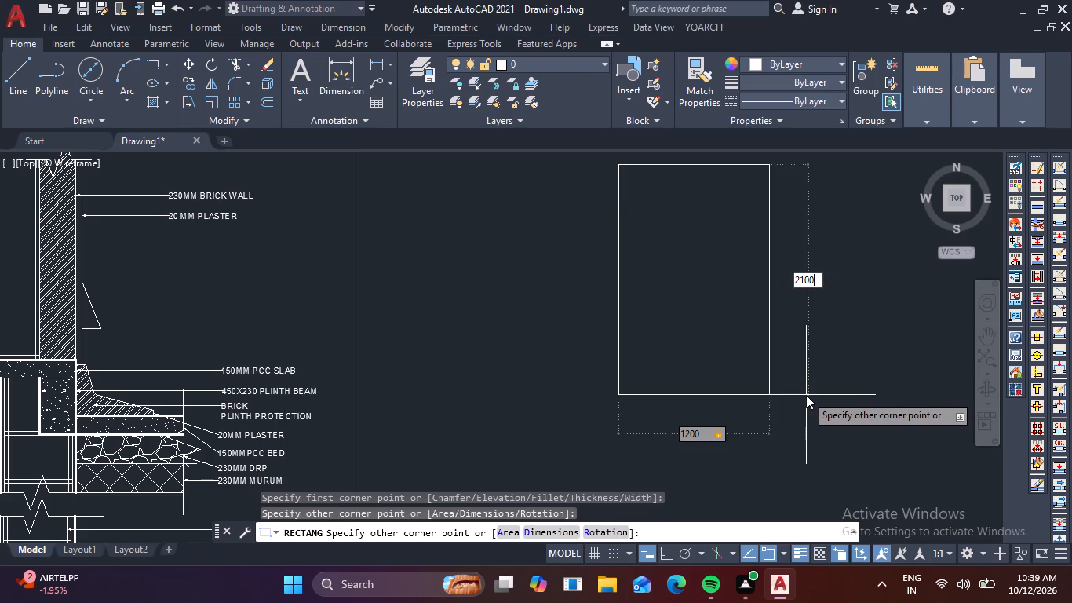
key(Return)
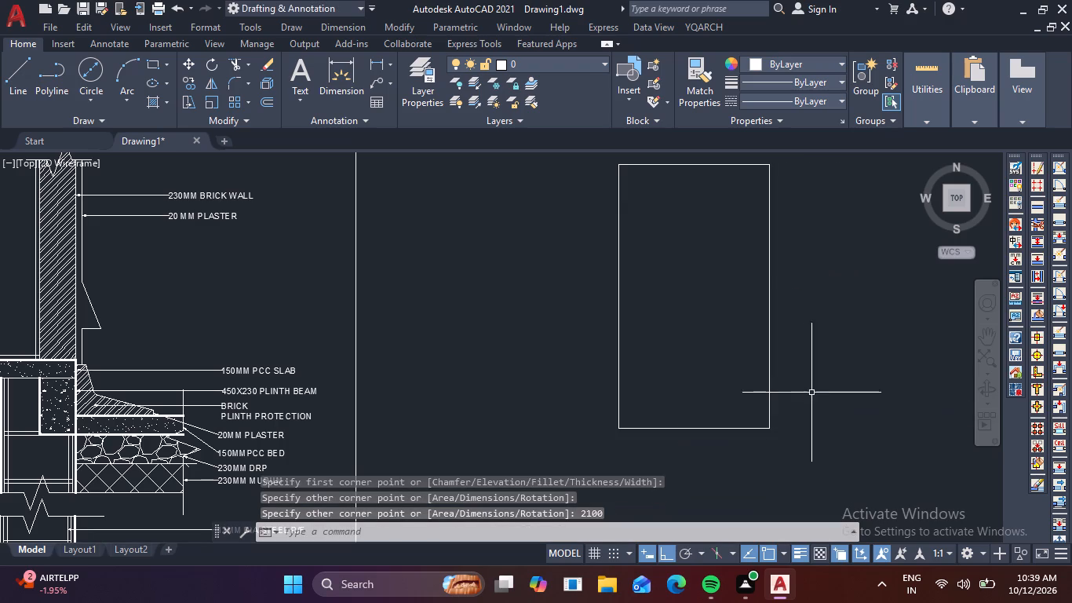
Draw a separate rectangle 900 wide by 1800 high in the empty space beside the 1200 by 2100 rectangle.
middle_drag(830, 385, 475, 414)
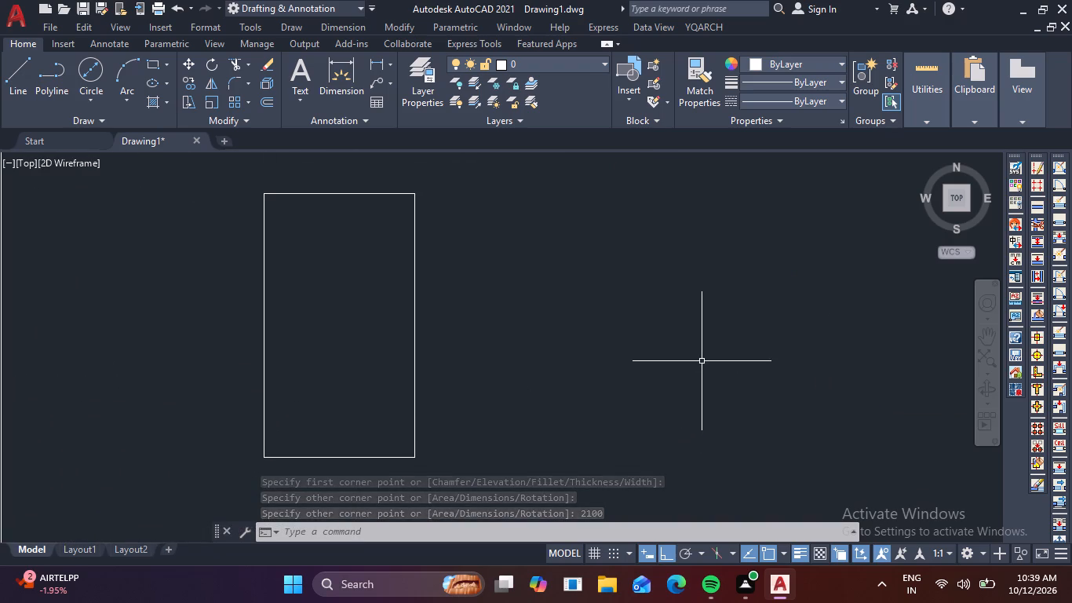
text(REC)
key(space)
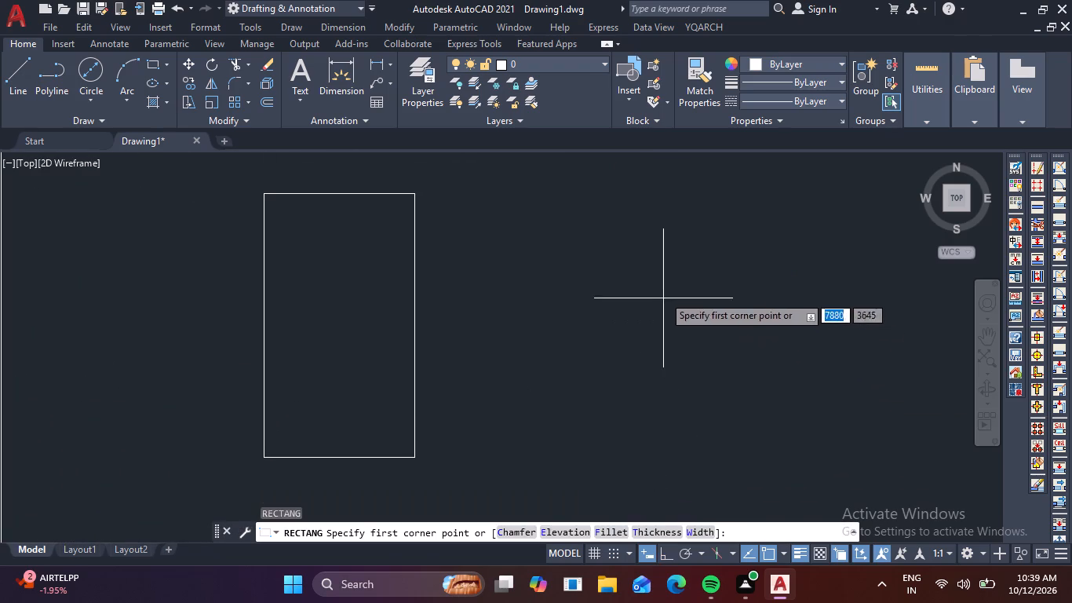
click(666, 266)
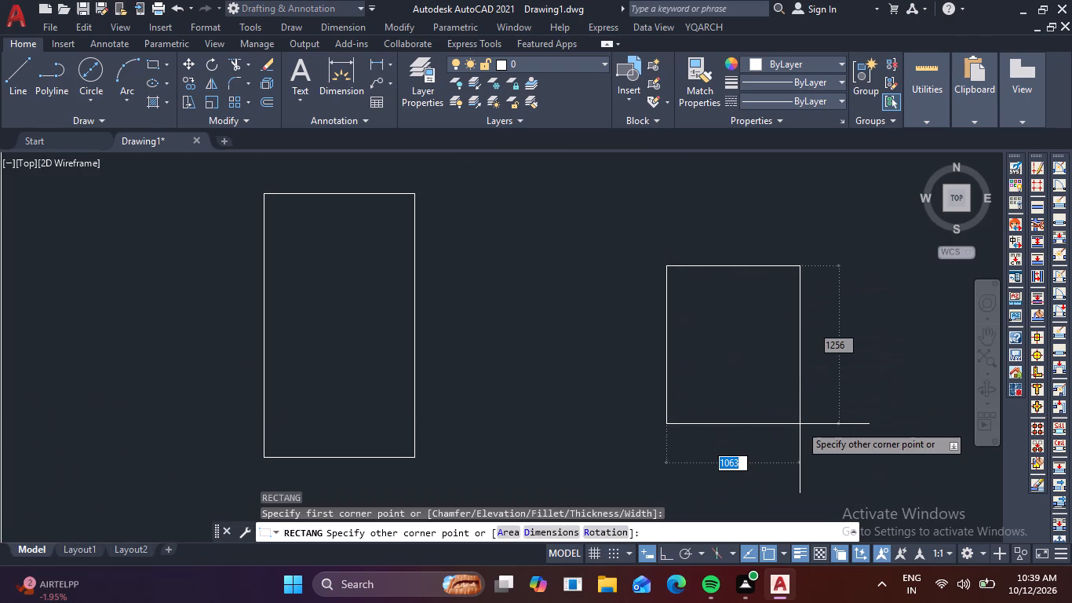
text(900)
key(Tab)
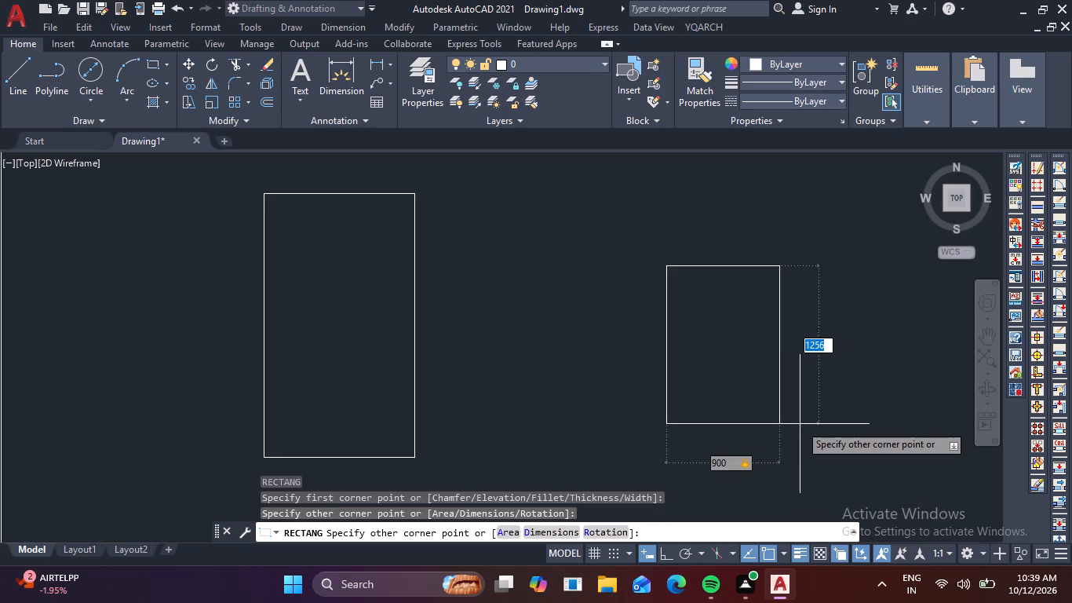
text(1800)
key(Return)
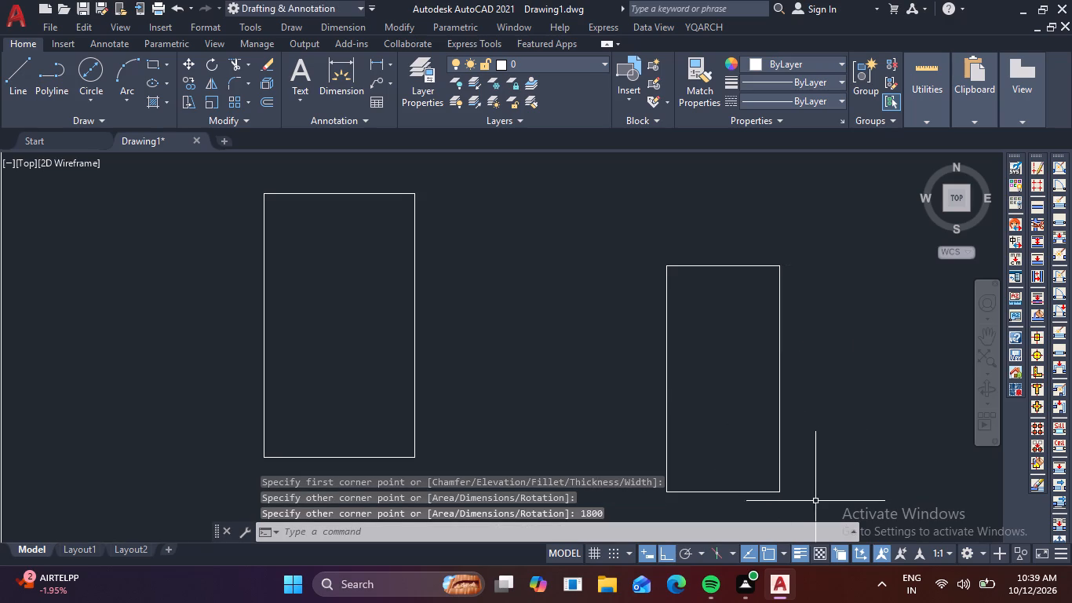
Move the 900 by 1800 rectangle by its centre onto the centre of the 1200 by 2100 rectangle, with Ortho off.
drag(812, 506, 802, 498)
click(704, 328)
text(M)
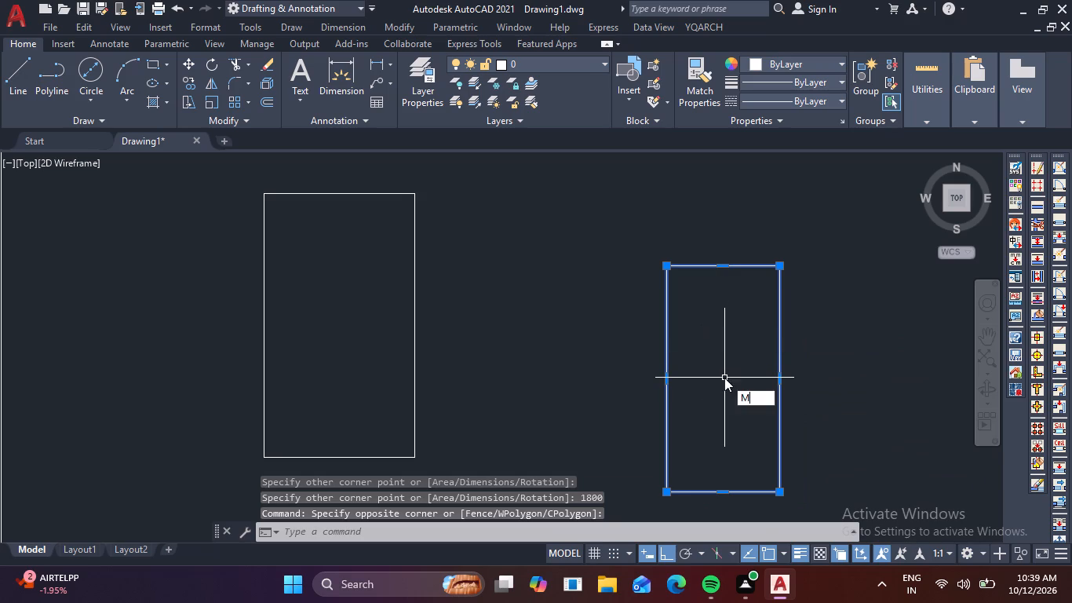
key(space)
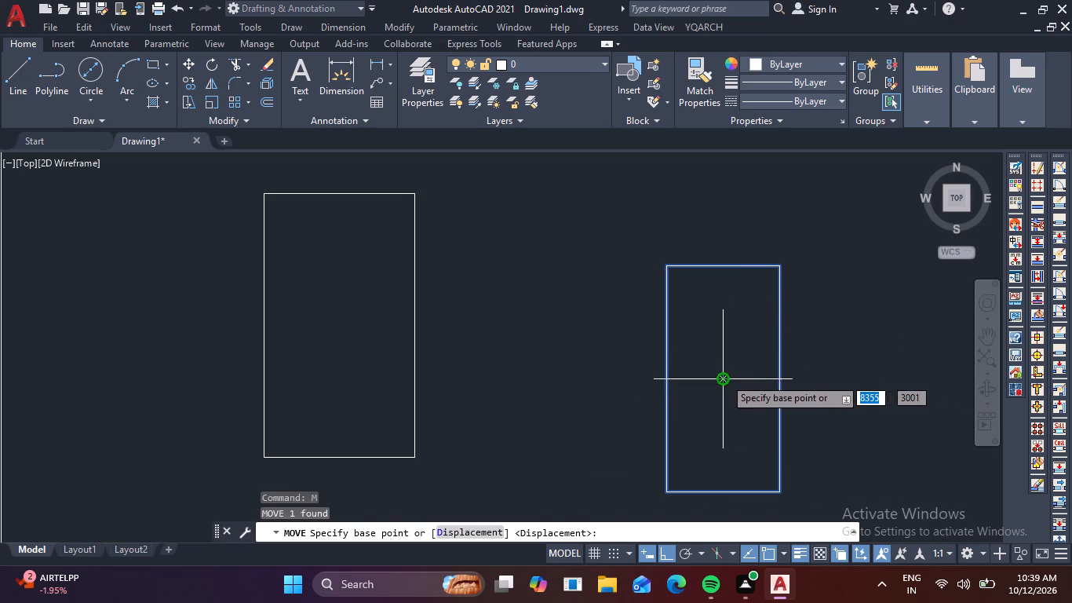
click(724, 378)
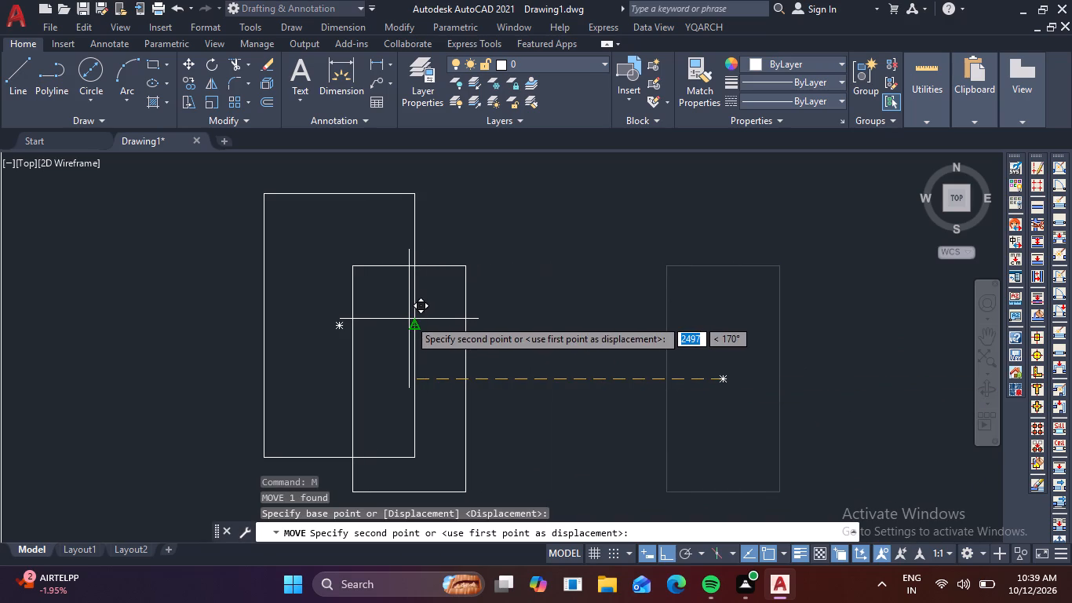
key(F8)
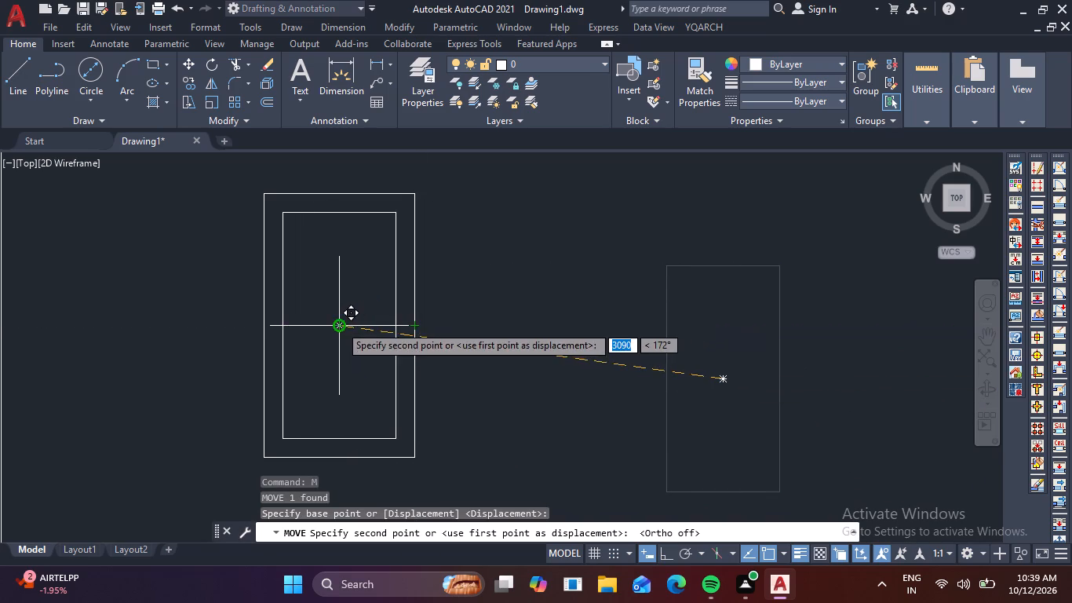
click(340, 325)
key(Escape)
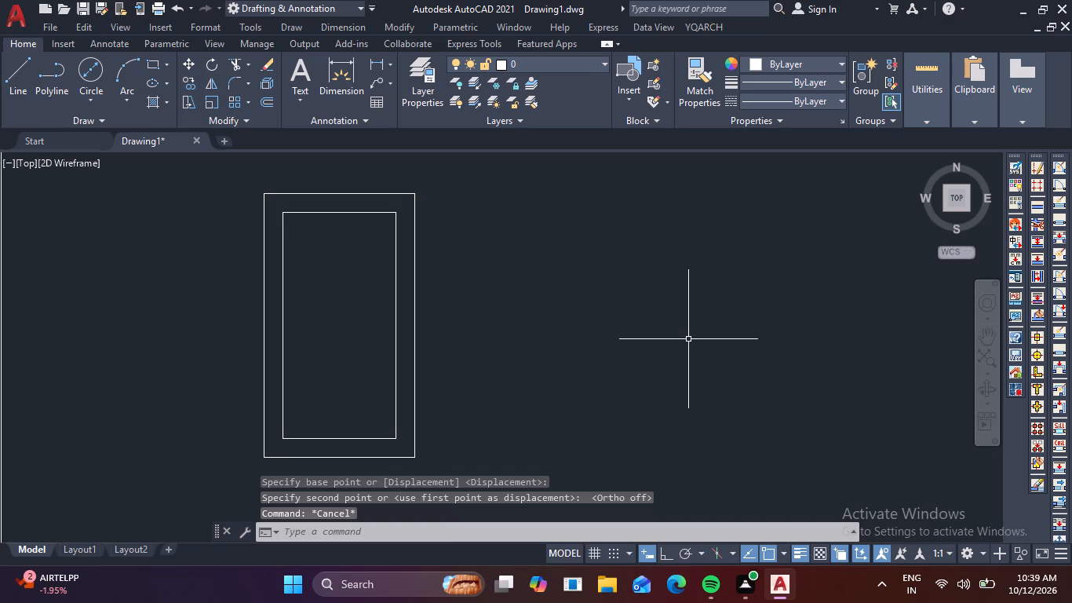
Draw a separate rectangle 400 wide by 700 high in the empty space beside the two concentric rectangles.
key(r)
key(e)
key(c)
key(space)
click(638, 293)
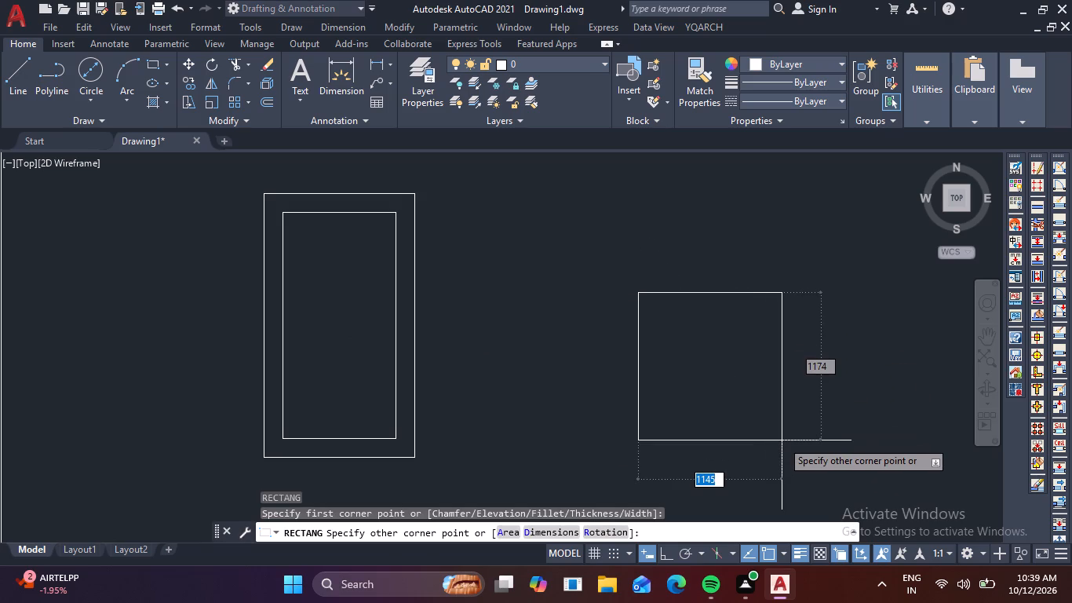
text(400)
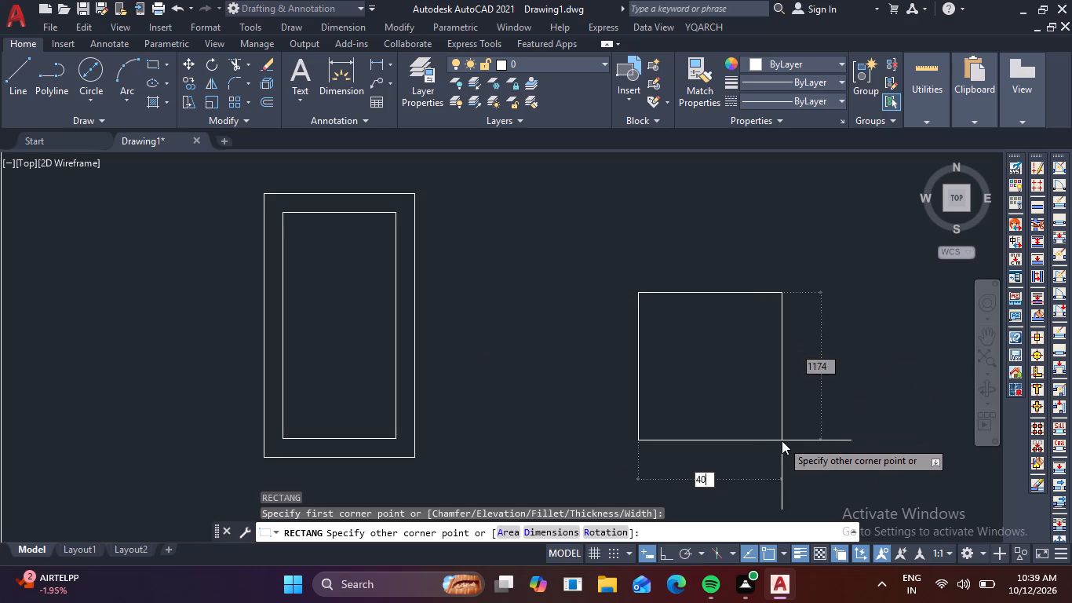
key(Tab)
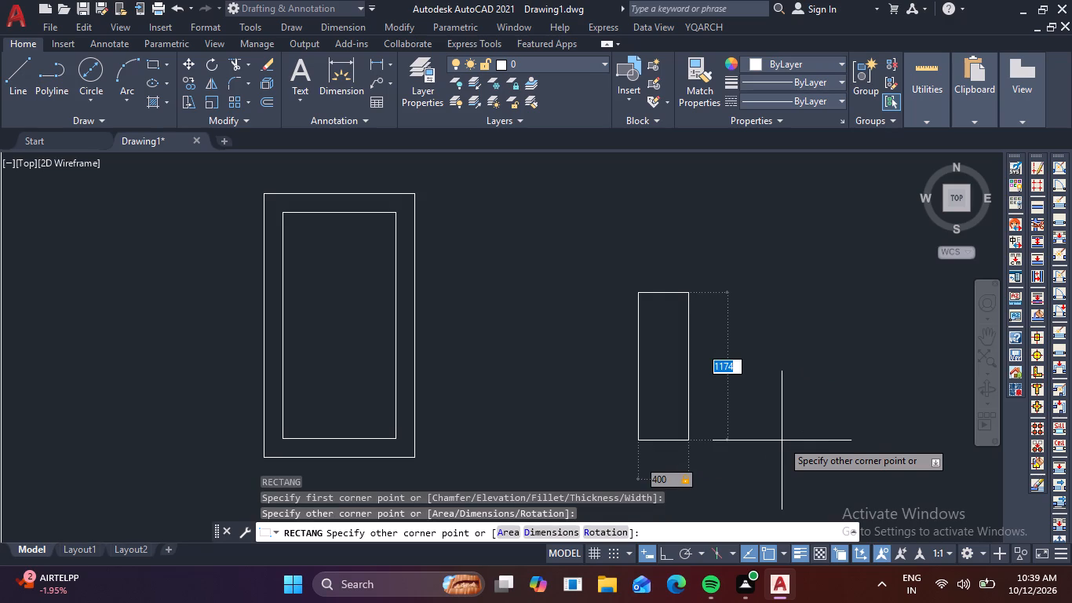
text(700)
key(Return)
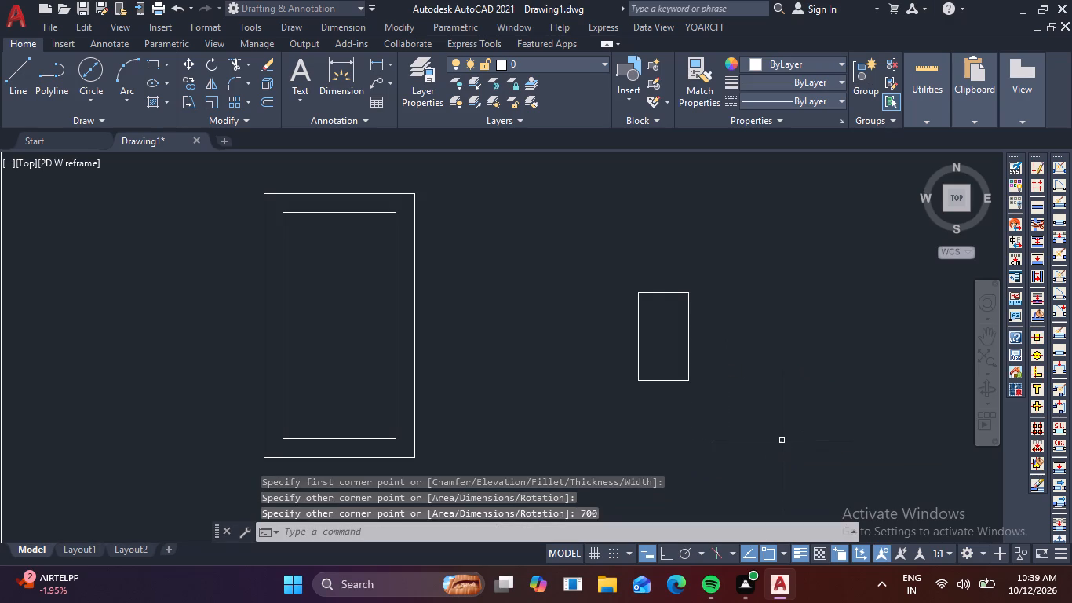
Move the 400 by 700 rectangle by its centre onto the shared centre of the two concentric rectangles.
drag(712, 400, 698, 387)
click(626, 338)
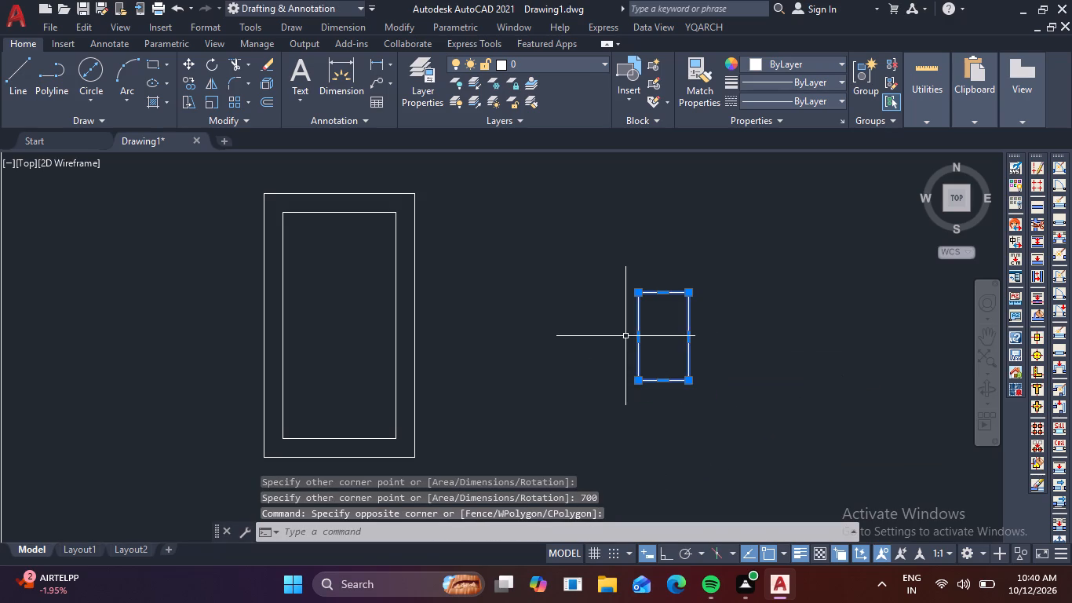
key(m)
key(space)
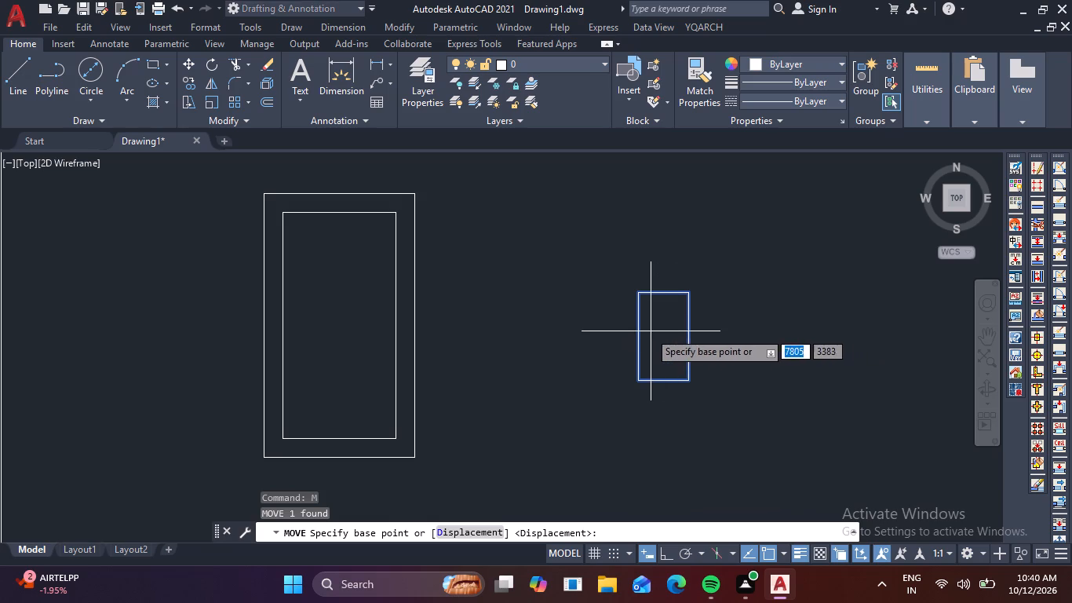
click(663, 334)
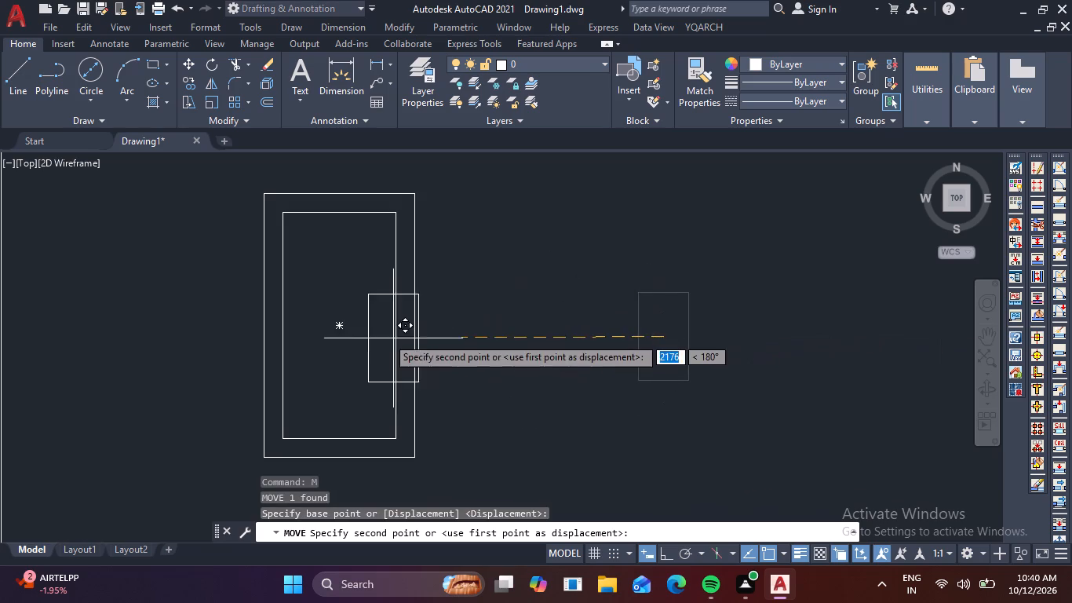
click(339, 326)
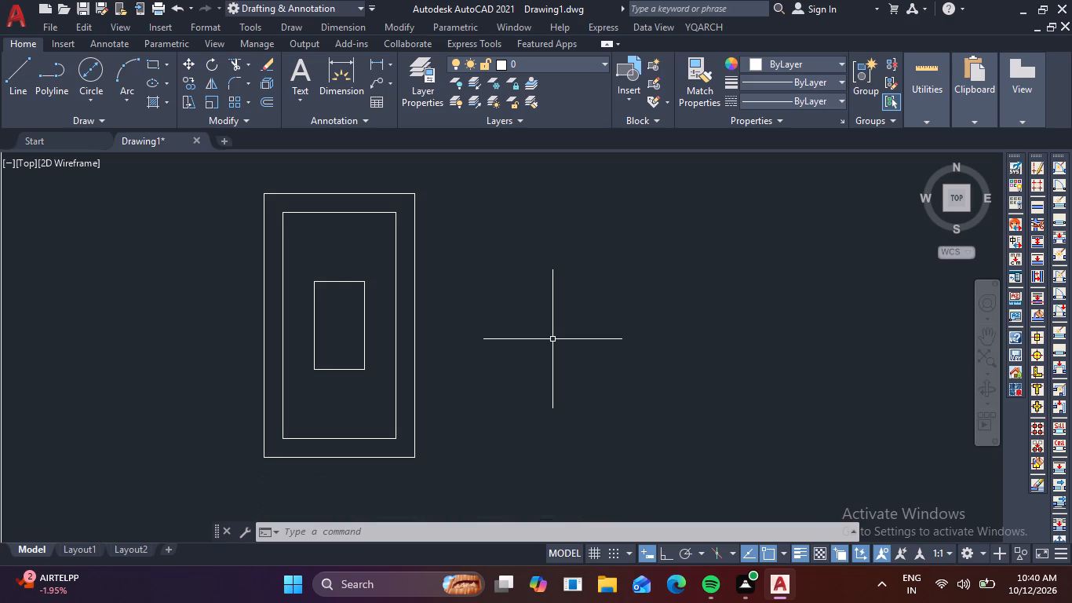
Add linear dimensions for the outermost rectangle's width, above its top edge, and height, outside its left edge.
text(DLI)
key(space)
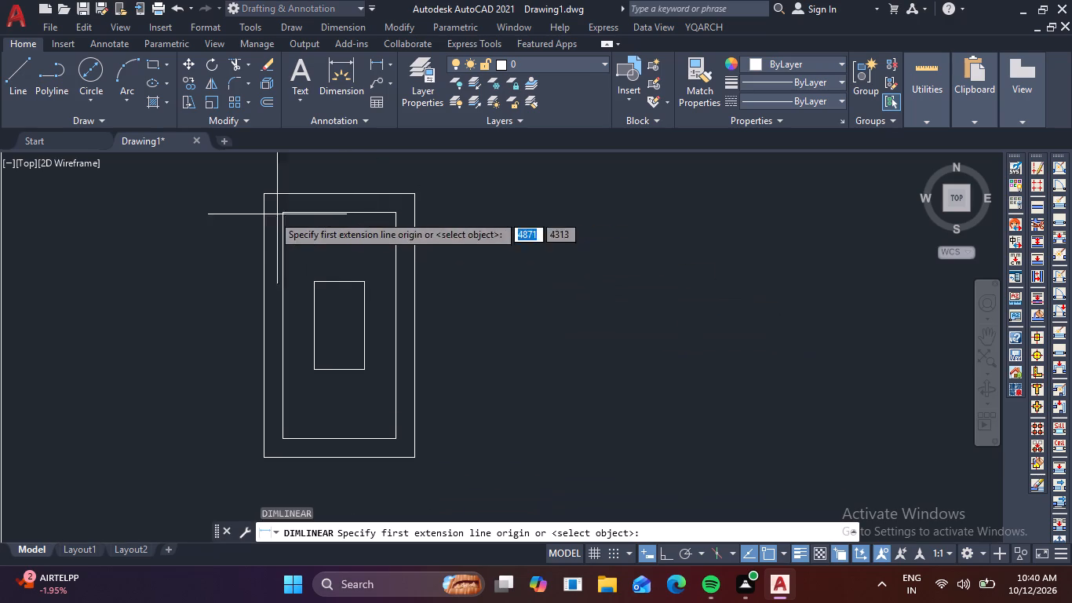
middle_drag(291, 233, 312, 301)
scroll(291, 233, down, 1)
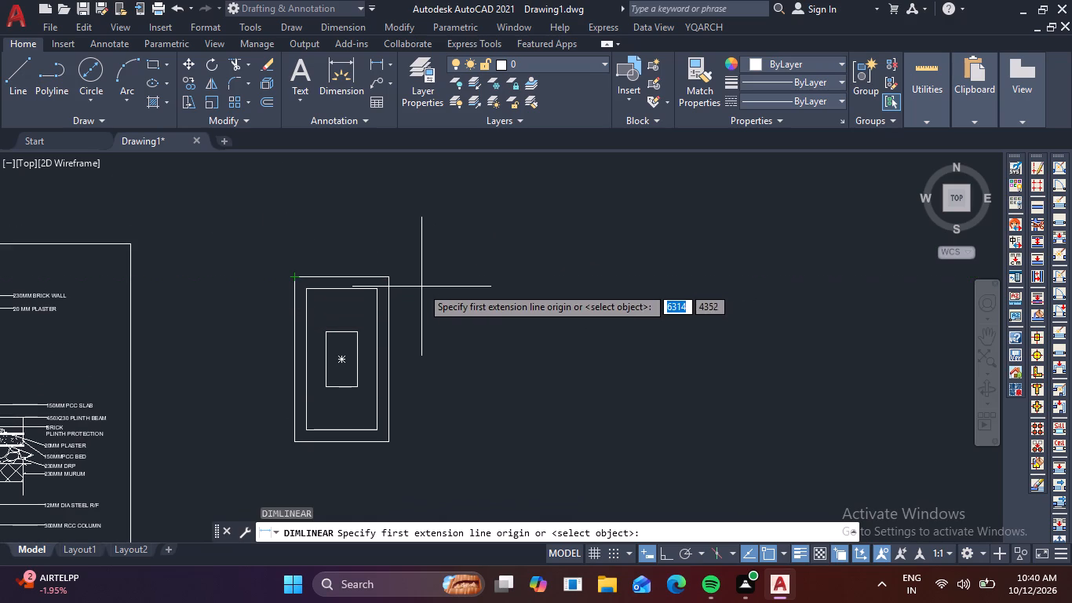
key(space)
click(358, 276)
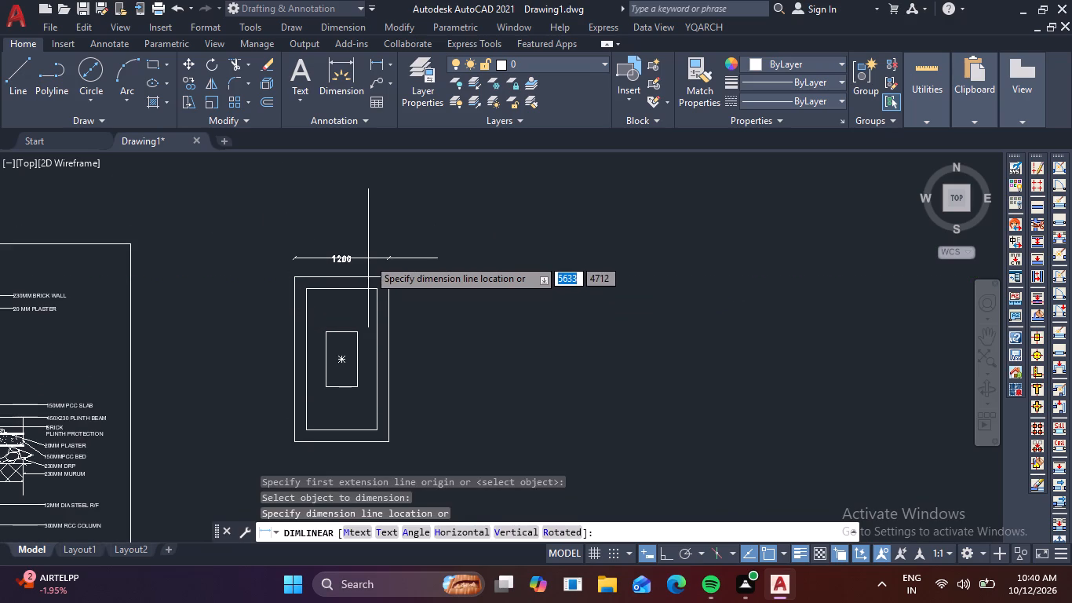
click(370, 265)
key(space)
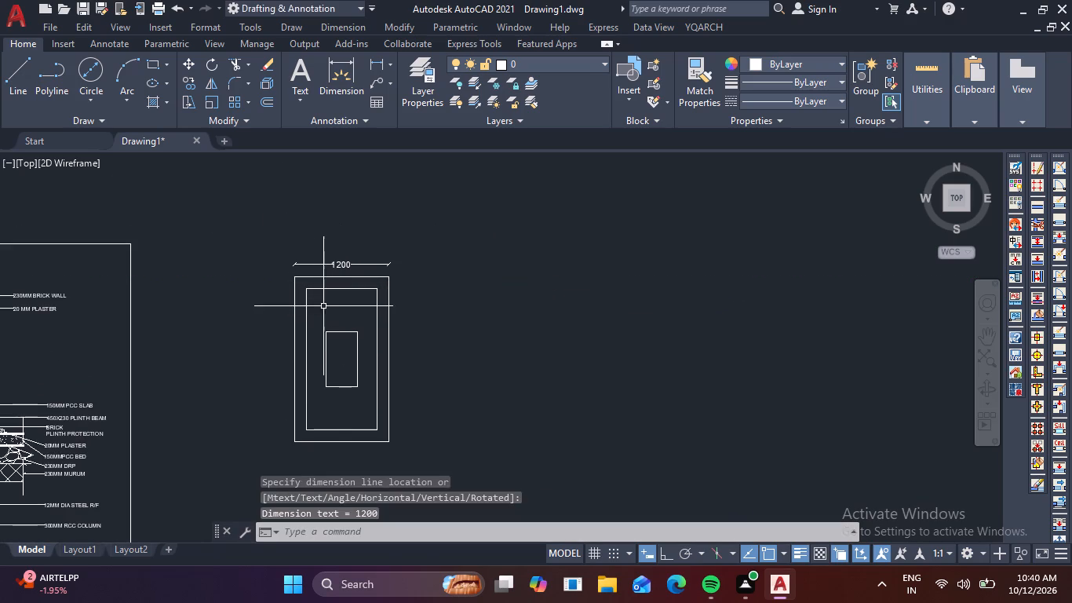
key(space)
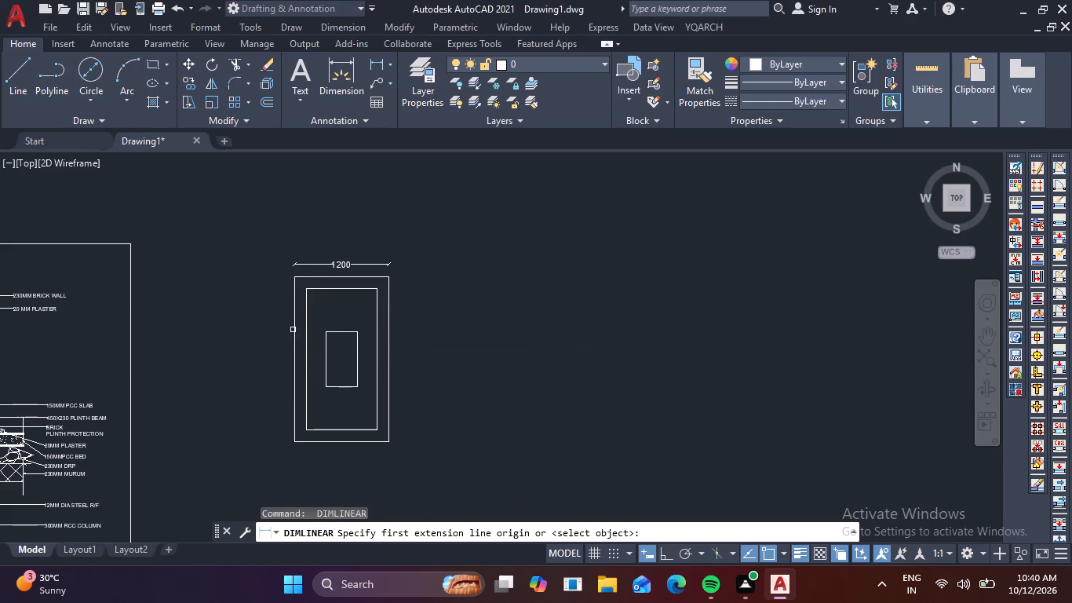
click(291, 330)
click(294, 334)
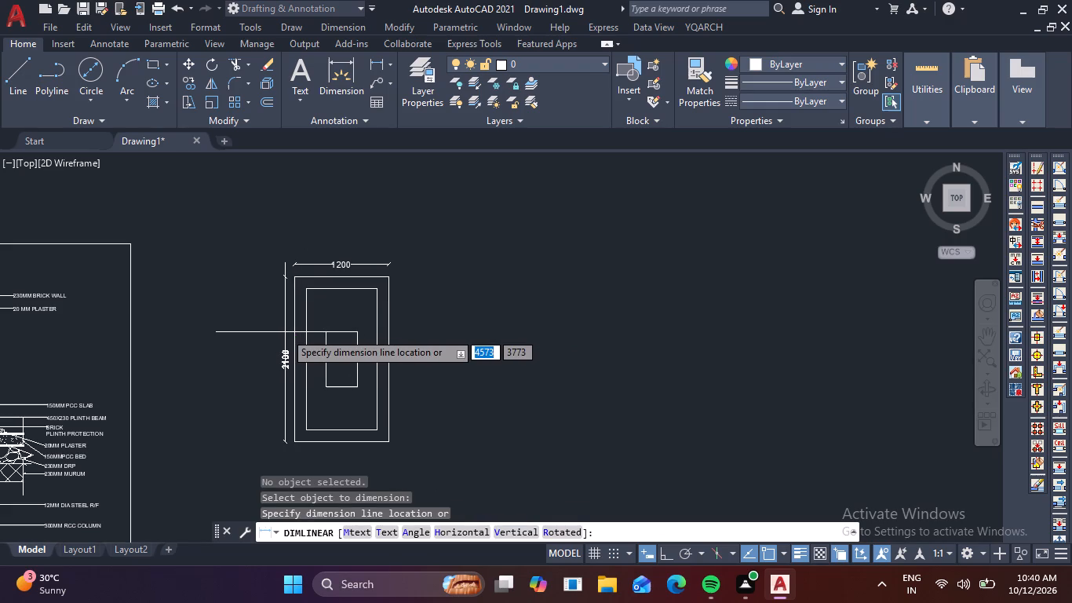
click(285, 332)
Add linear dimensions for the middle rectangle's width and height, placed in the gap between it and the outermost rectangle.
scroll(401, 270, up, 1)
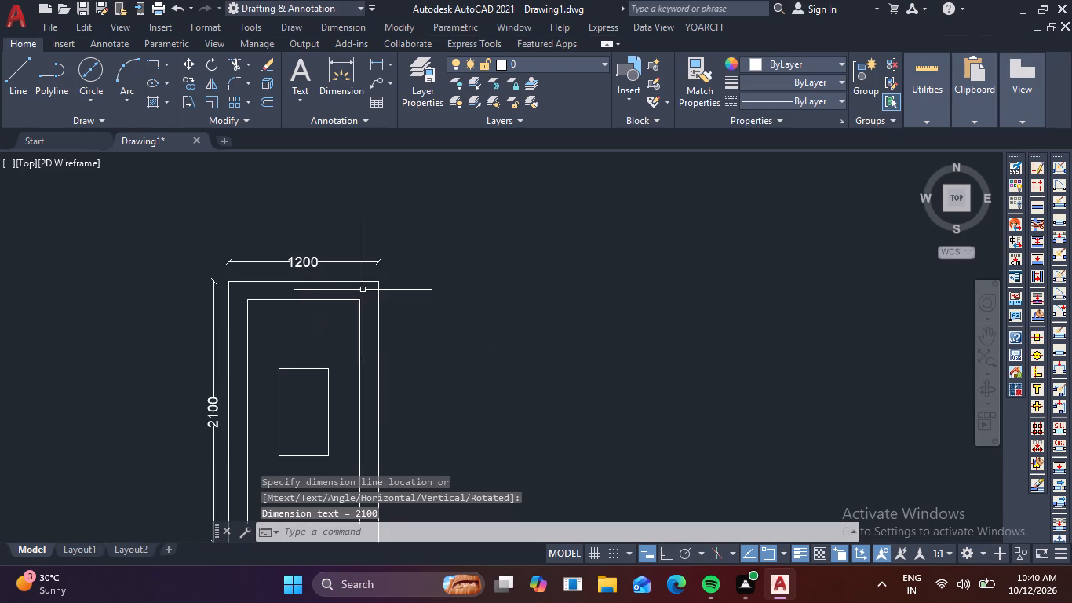
key(space)
key(space)
click(326, 299)
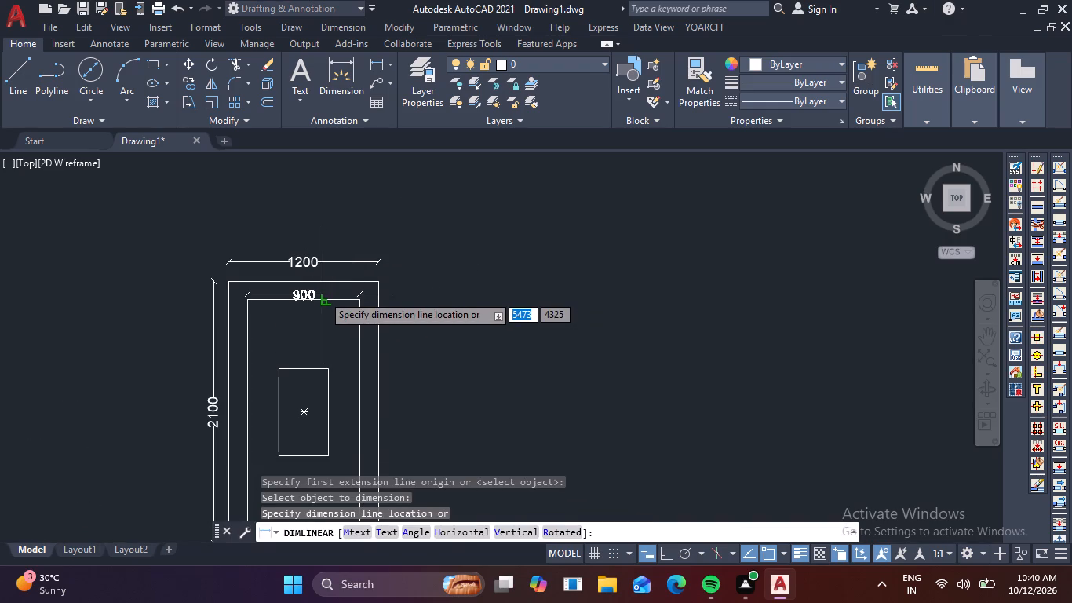
click(323, 290)
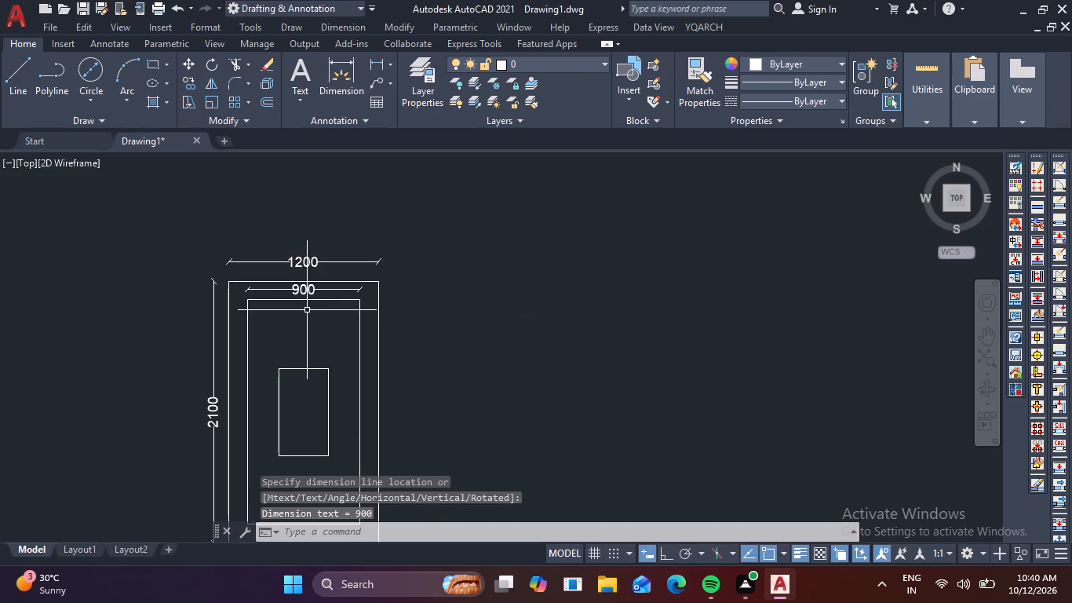
scroll(307, 312, up, 1)
middle_drag(308, 313, 355, 313)
middle_drag(365, 308, 564, 215)
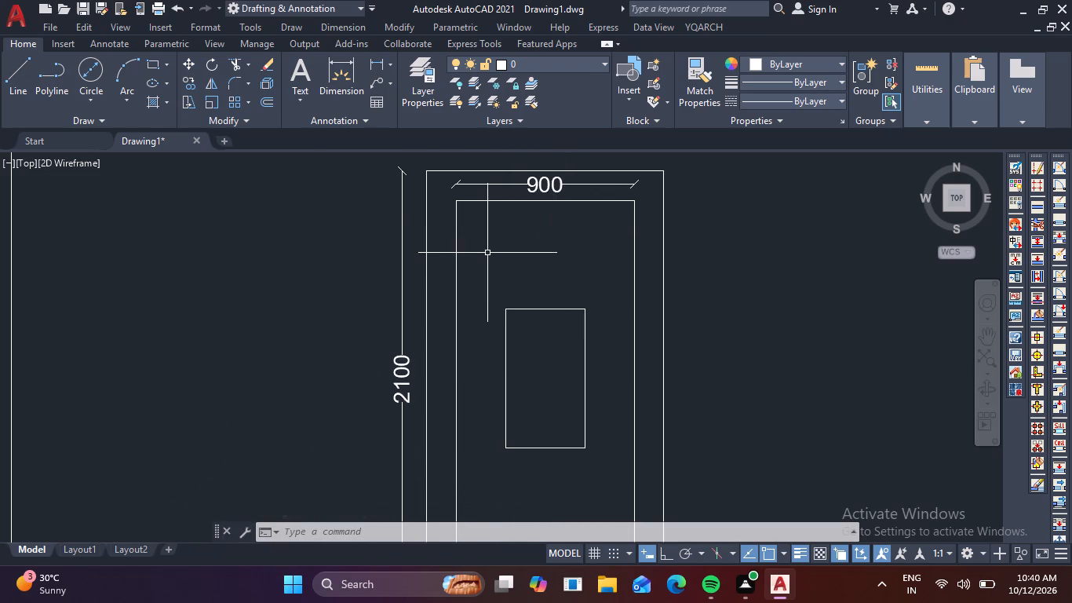
scroll(489, 261, down, 1)
middle_drag(492, 261, 519, 235)
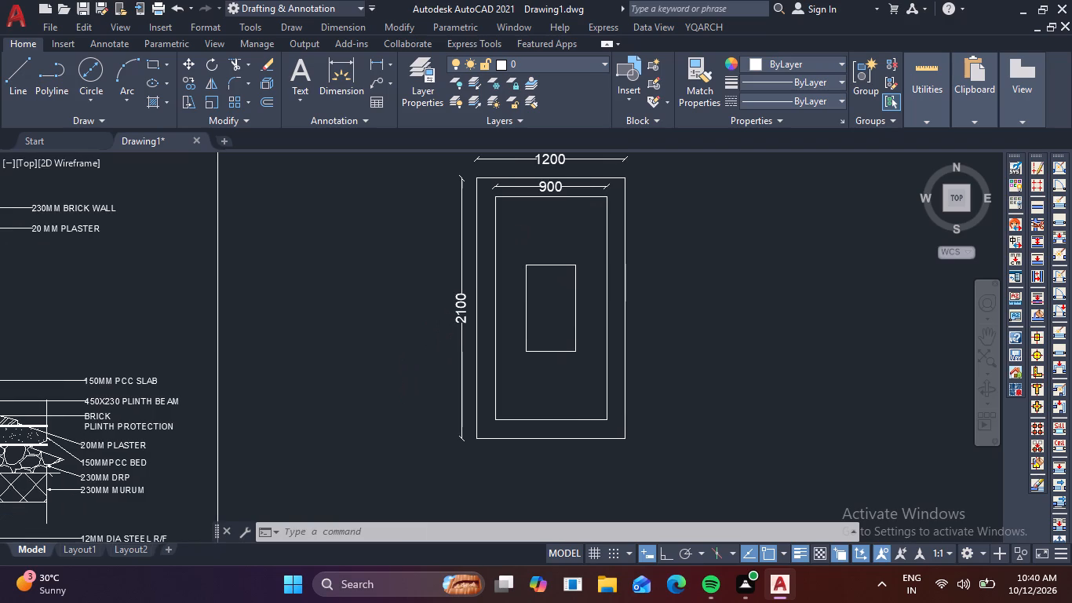
key(space)
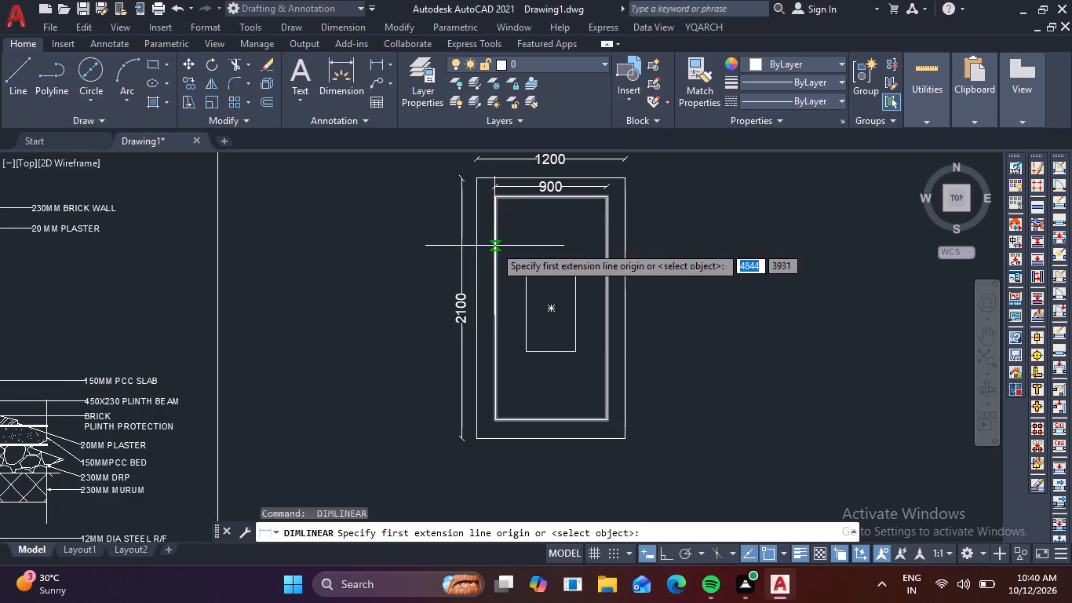
key(space)
click(494, 246)
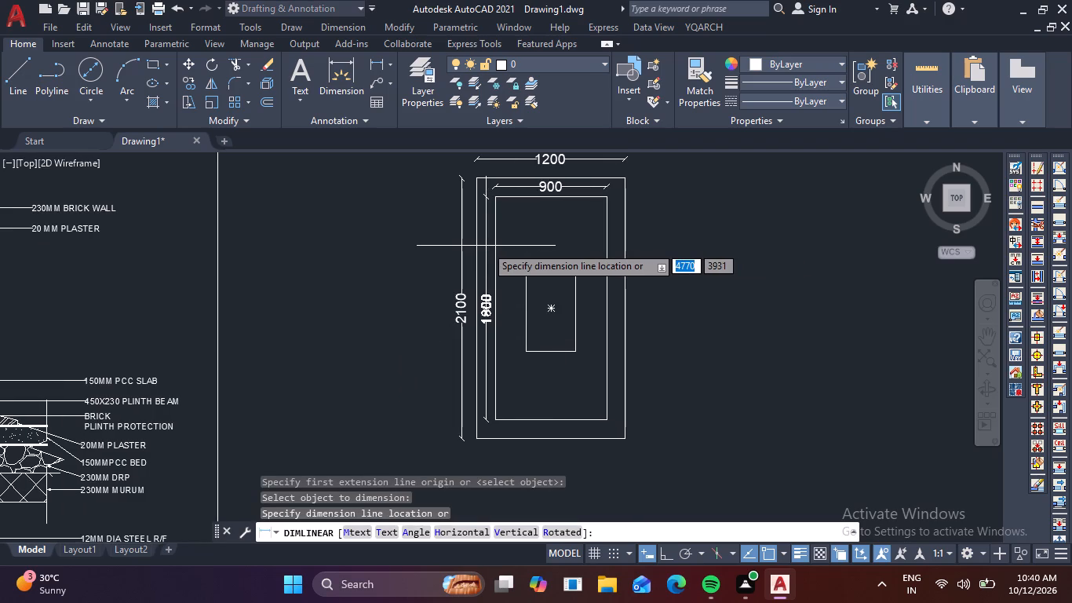
click(486, 246)
Add linear dimensions for the innermost rectangle's width, above its top edge, and height, outside its left edge.
key(space)
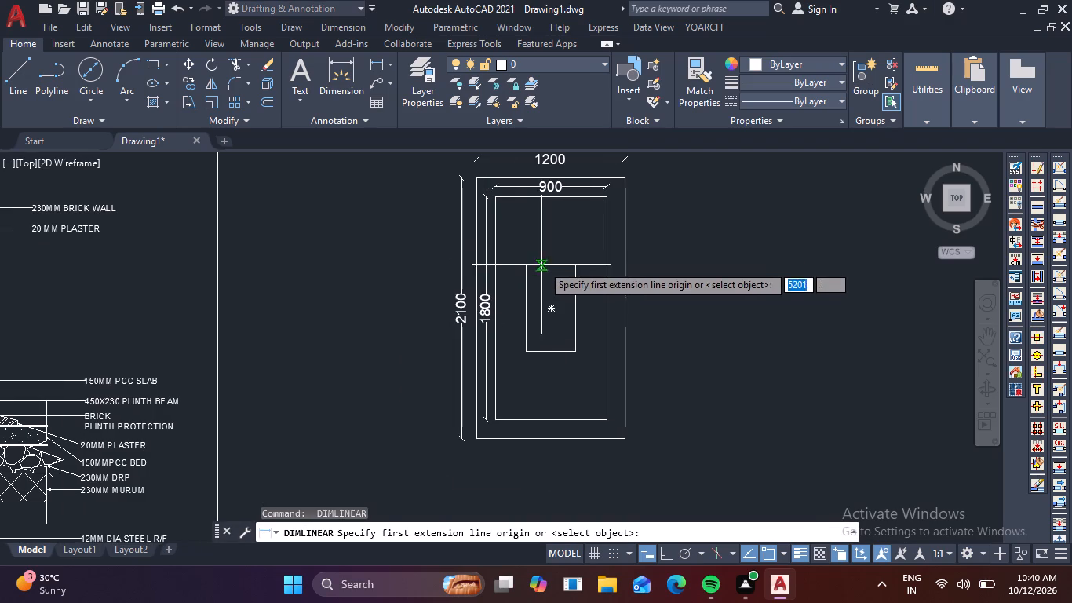
key(space)
click(549, 265)
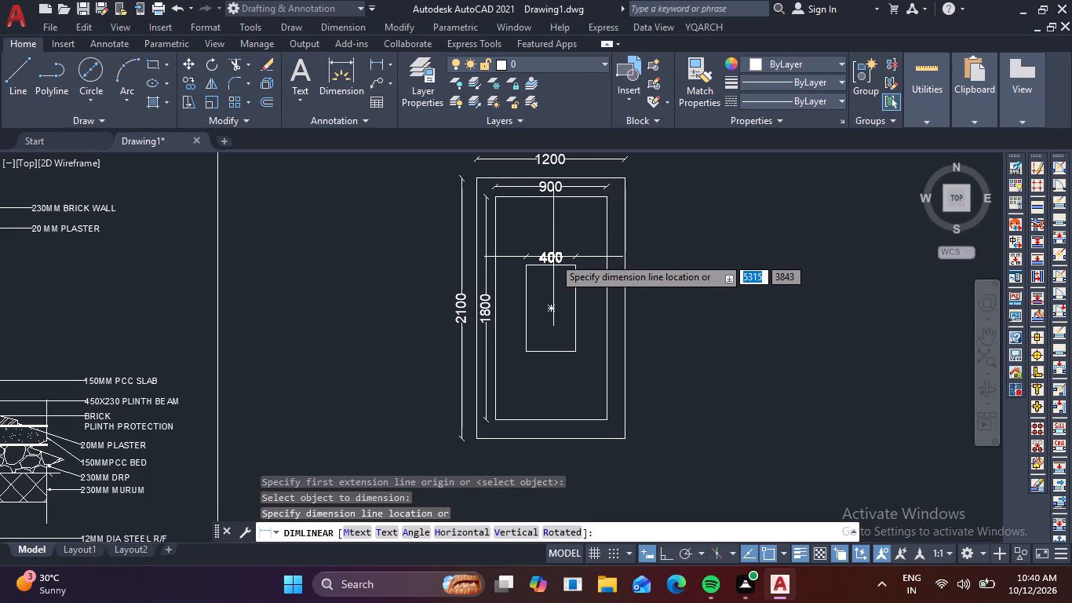
click(553, 257)
key(space)
key(space)
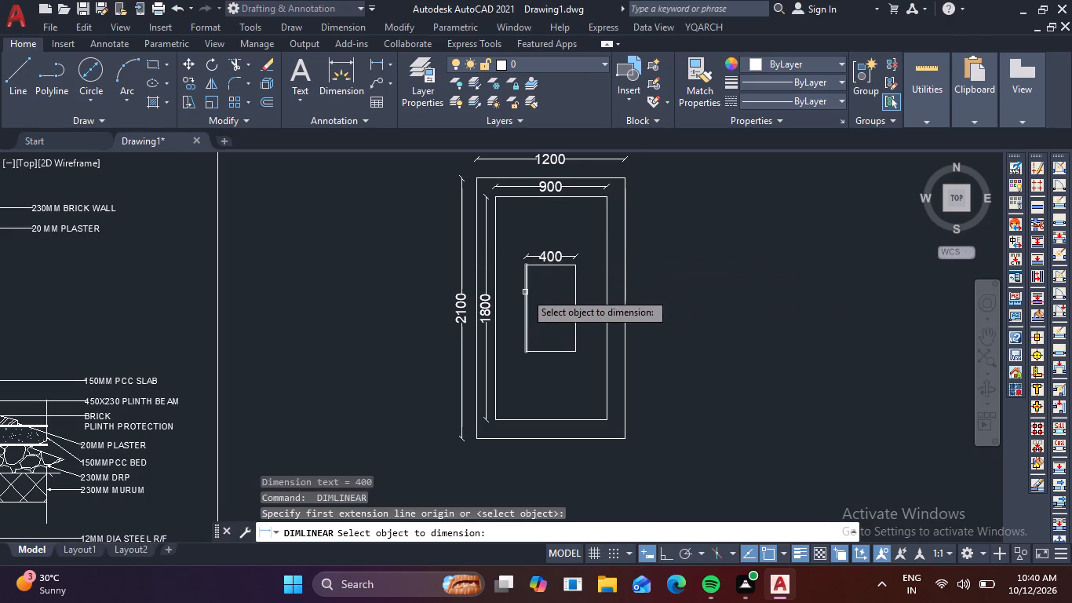
click(525, 292)
click(516, 289)
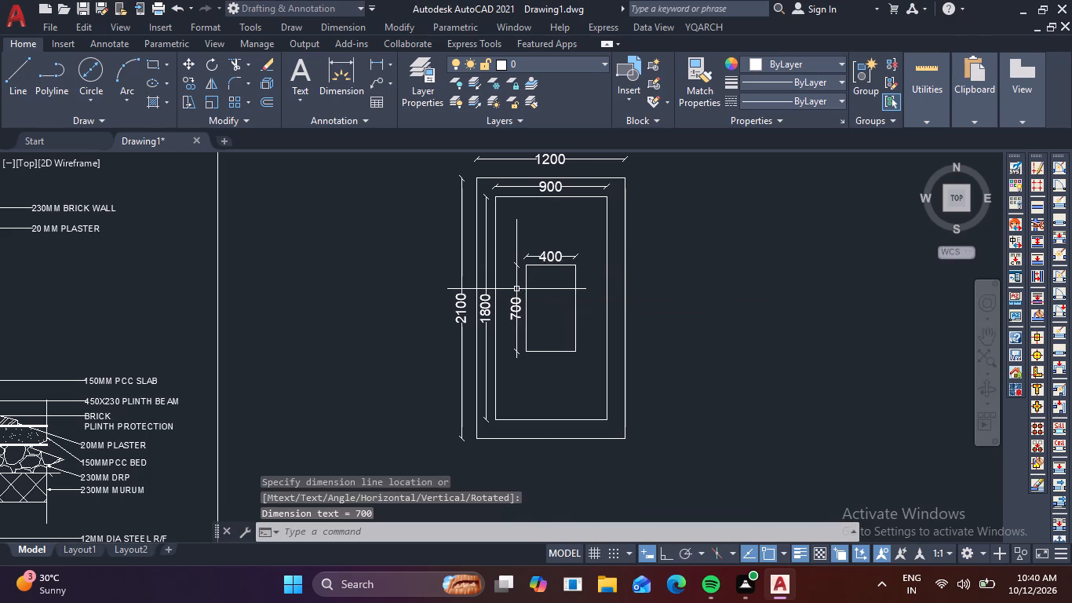
scroll(556, 299, down, 1)
middle_drag(560, 299, 573, 282)
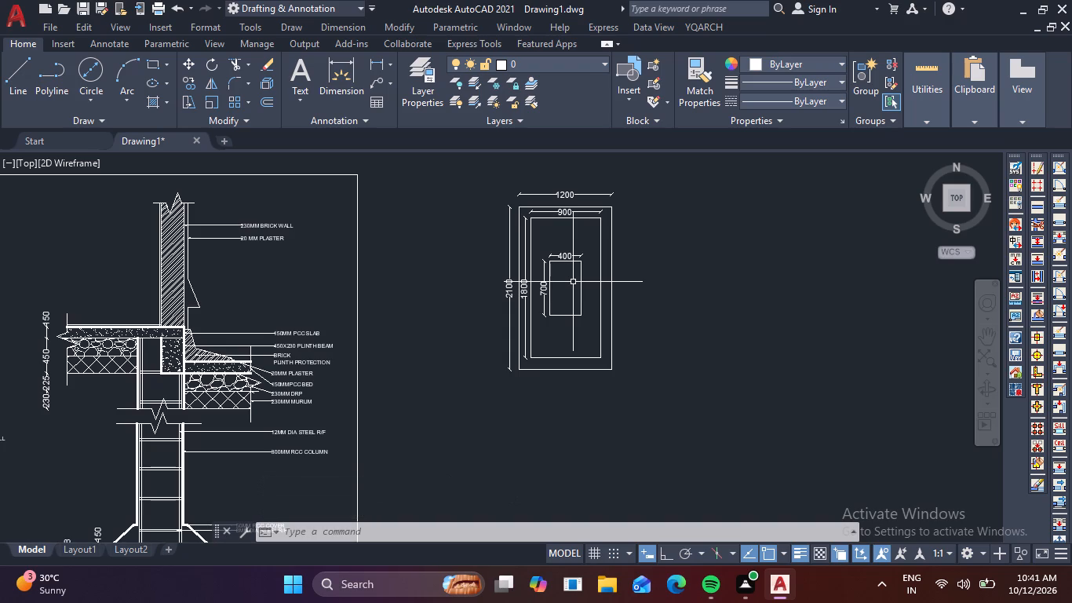
key(Escape)
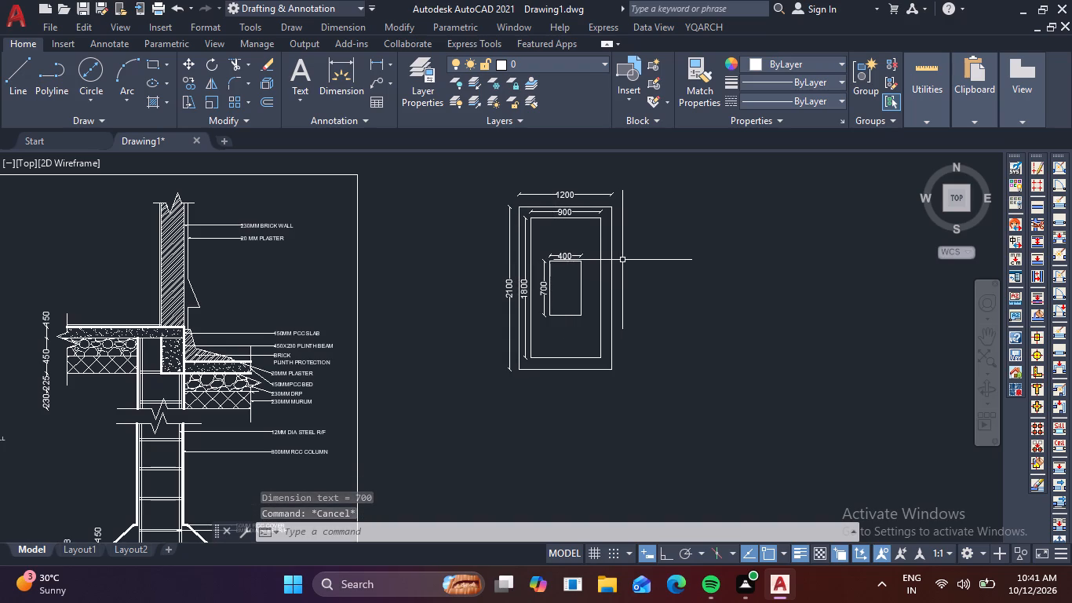
key(Escape)
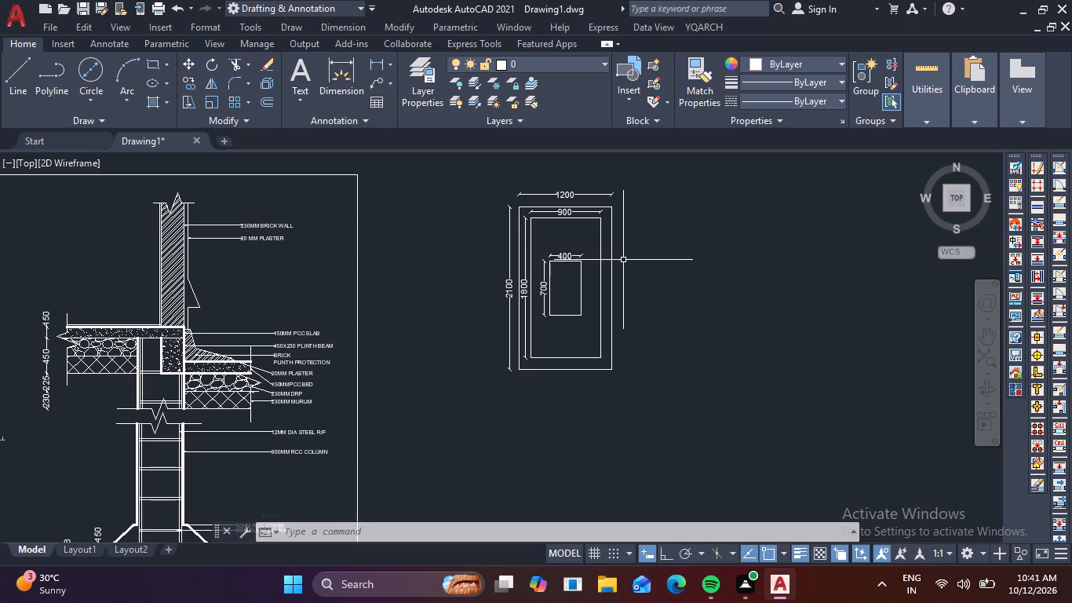
key(Escape)
key(Escape)
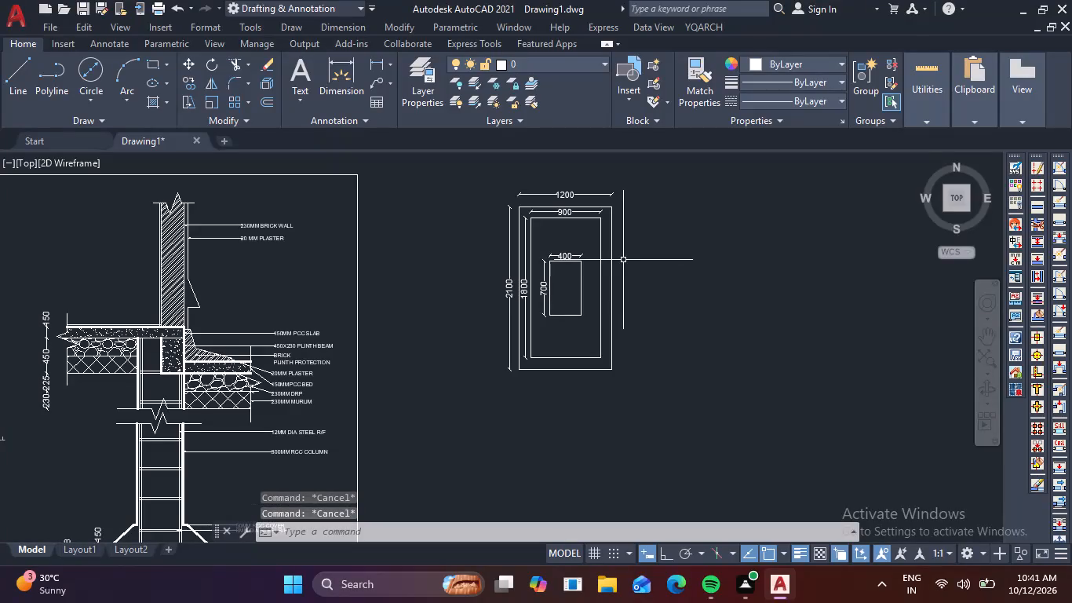
Draw diagonal lines joining the innermost rectangle's two upper corners to the matching upper corners of the middle rectangle.
text(L)
key(space)
scroll(572, 253, up, 2)
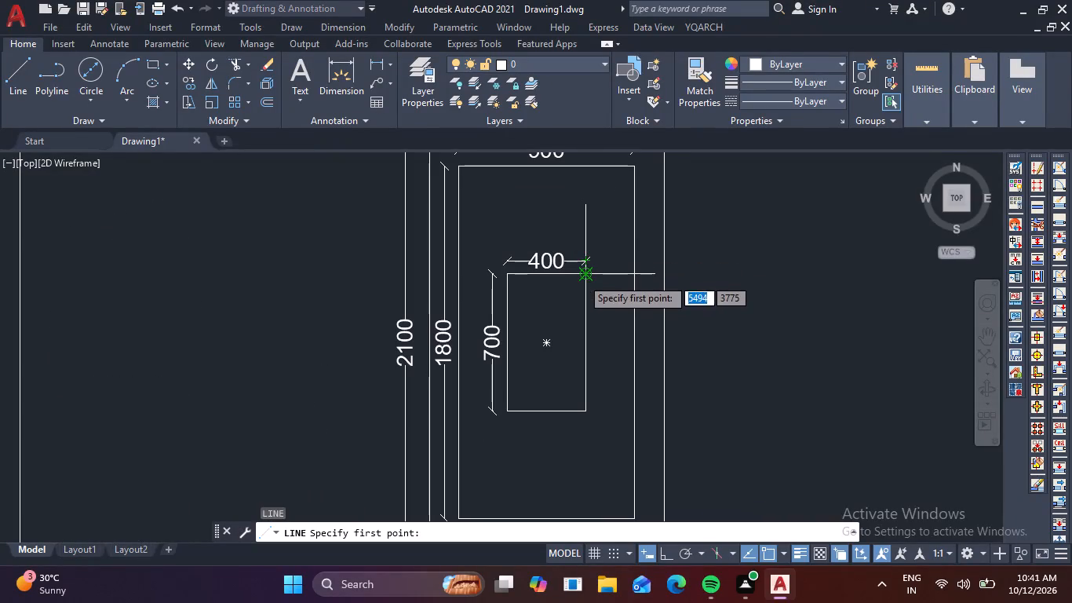
click(582, 279)
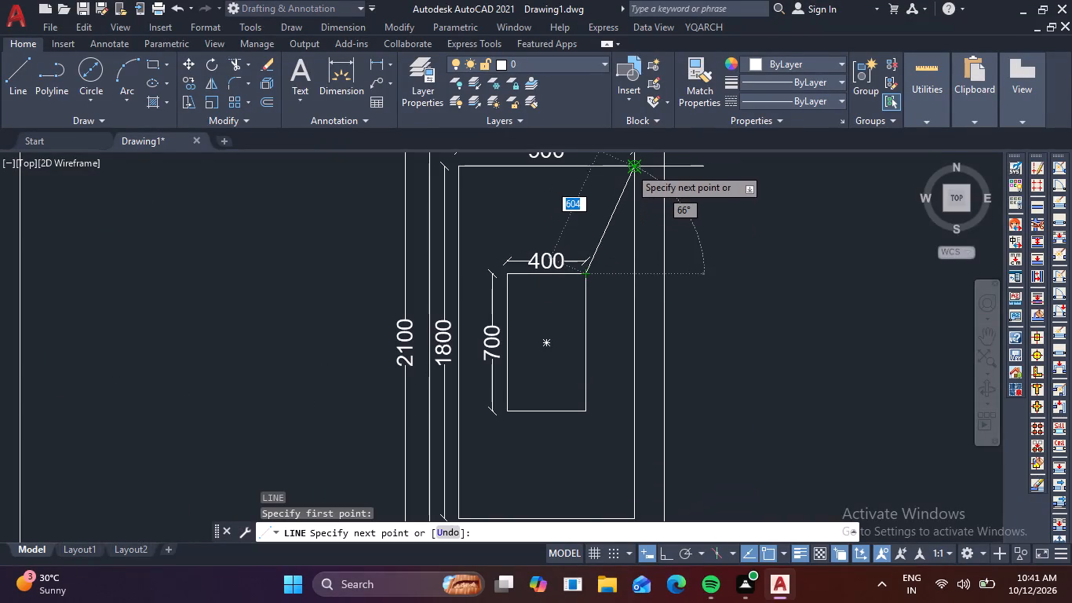
click(629, 167)
key(space)
key(space)
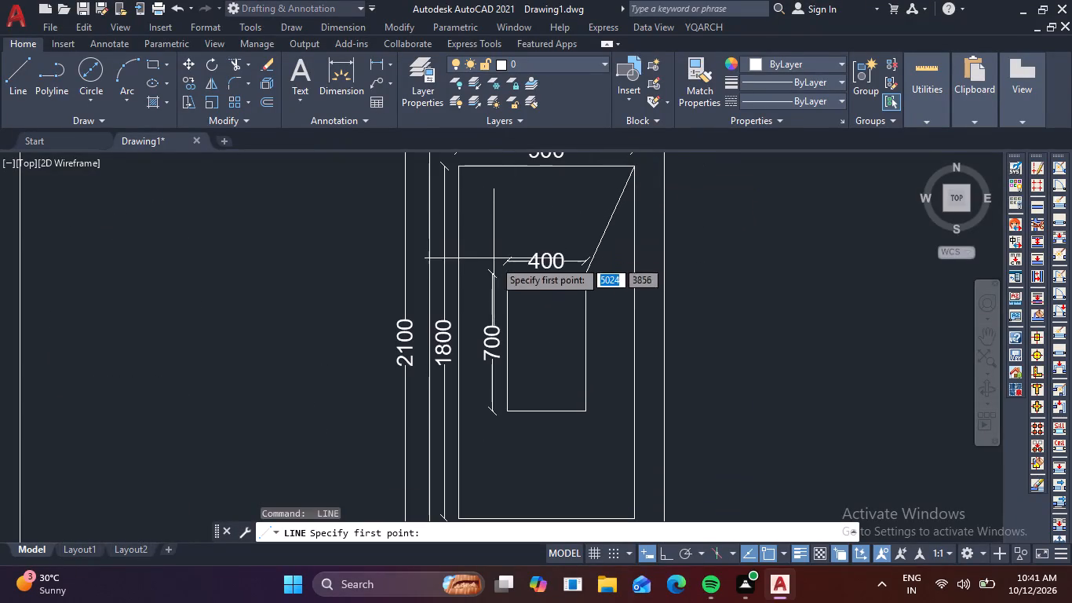
click(508, 276)
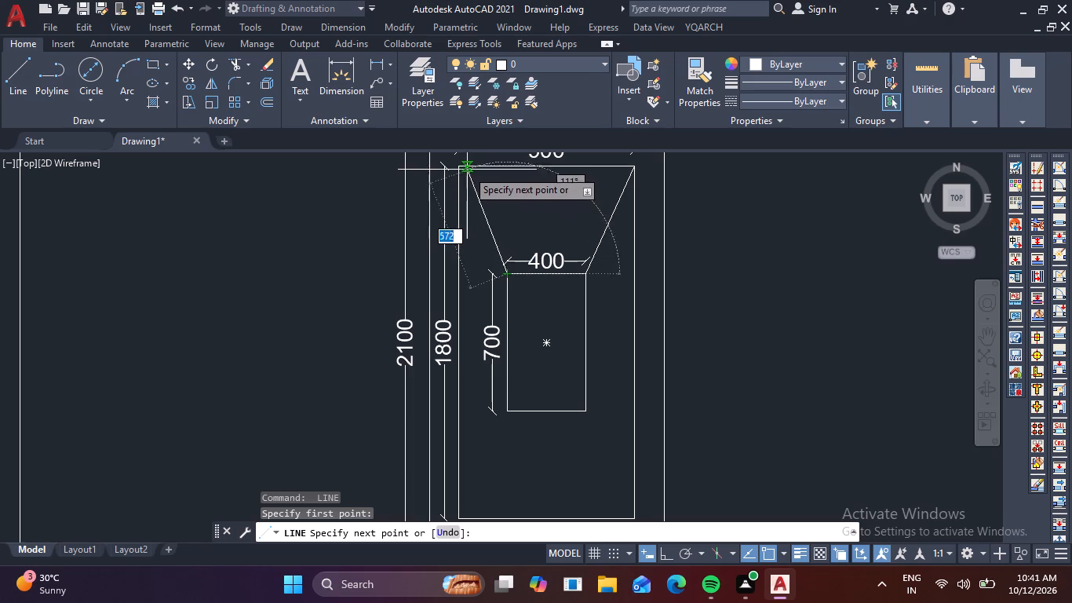
click(461, 166)
key(space)
middle_drag(552, 221, 588, 172)
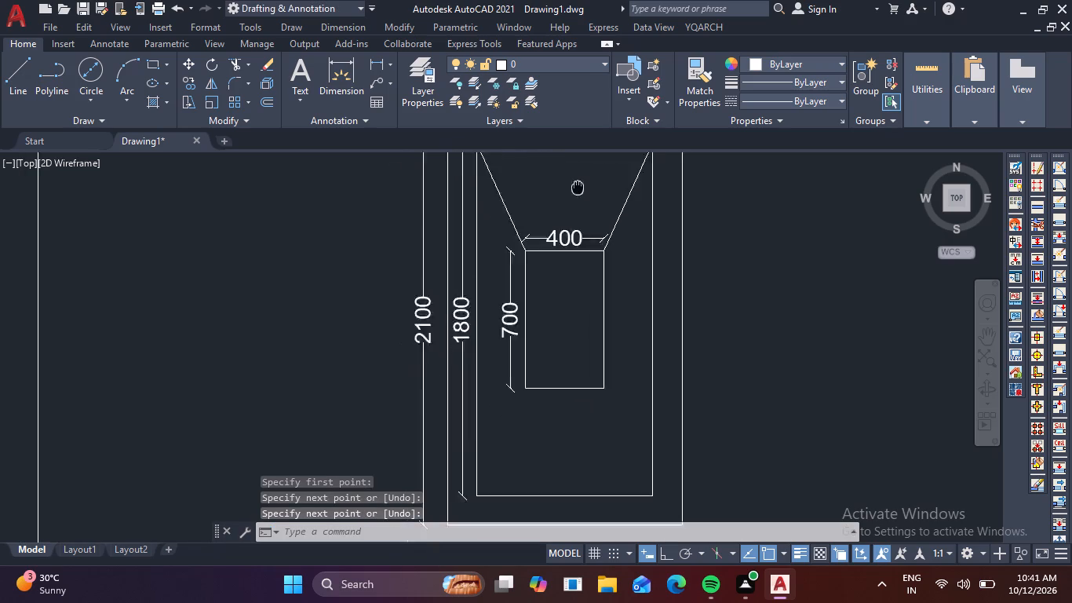
Draw diagonal lines joining the innermost rectangle's two lower corners to the matching lower corners of the middle rectangle.
middle_drag(588, 172, 643, 97)
key(space)
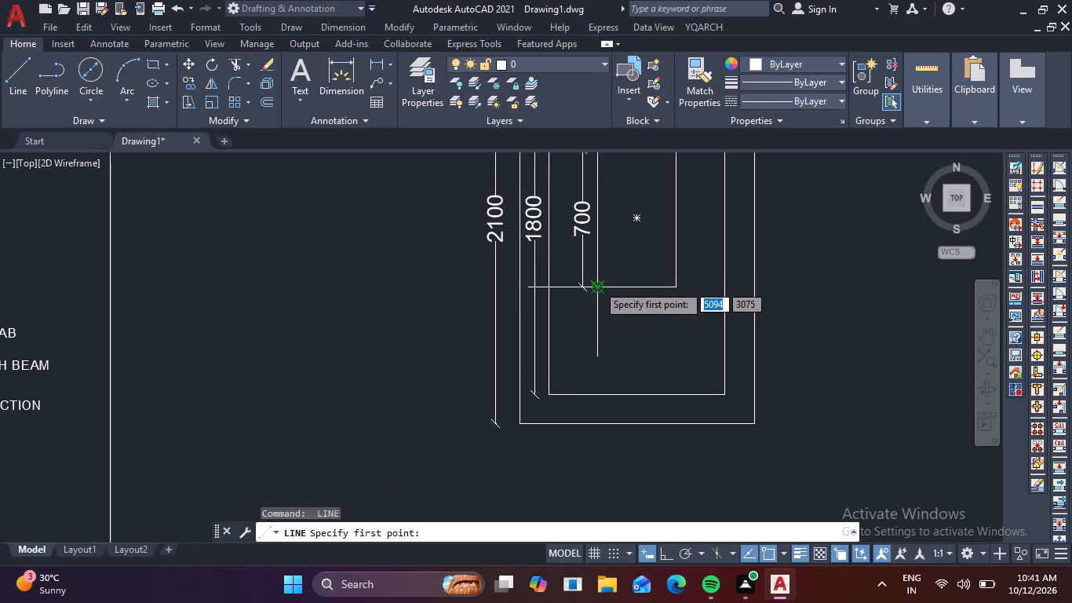
click(598, 286)
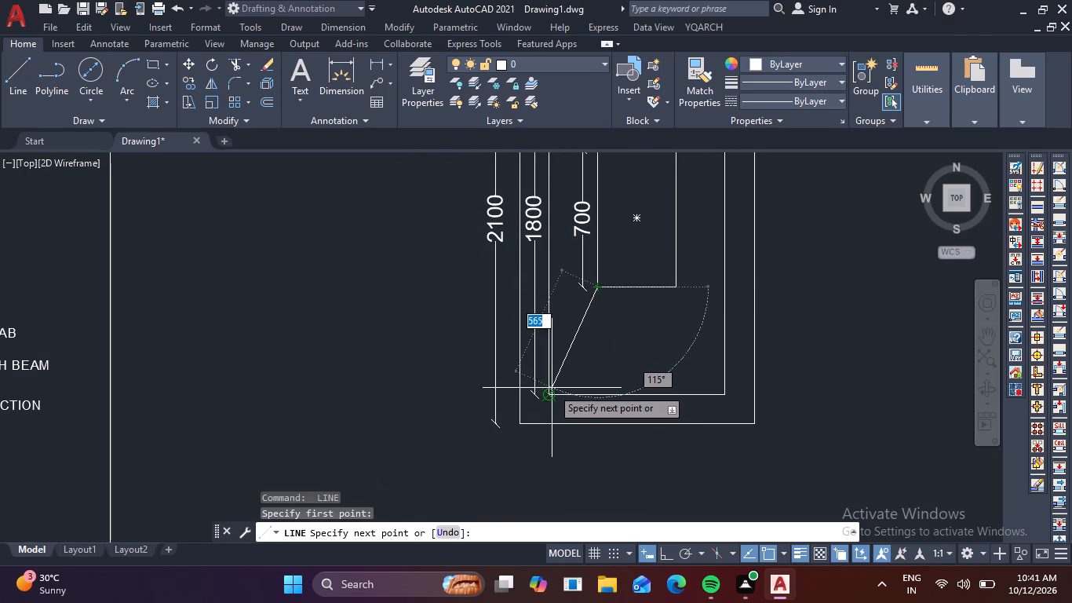
click(549, 396)
key(space)
key(space)
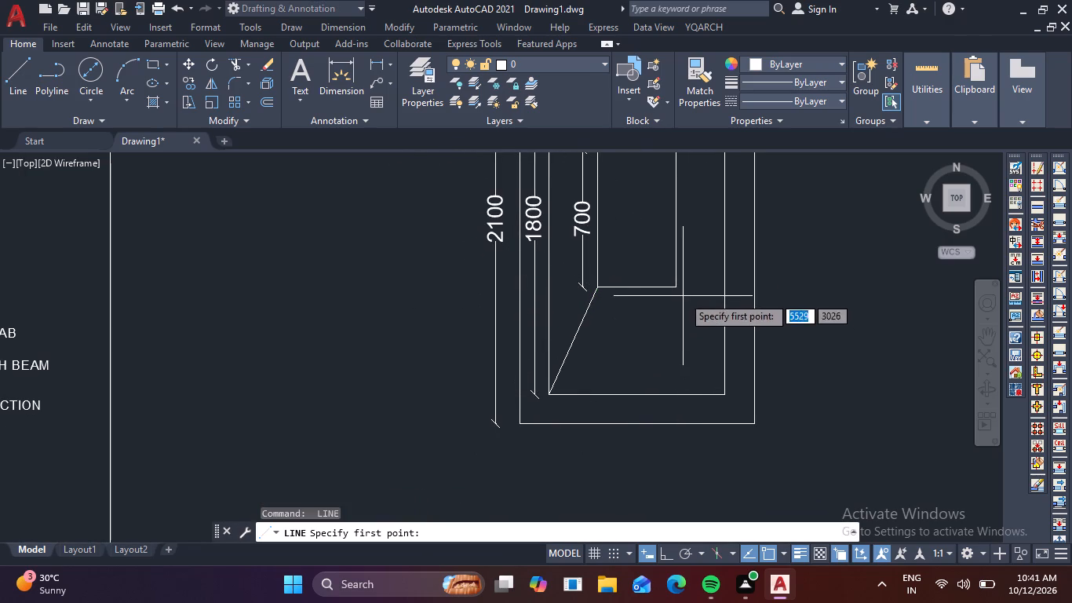
click(676, 286)
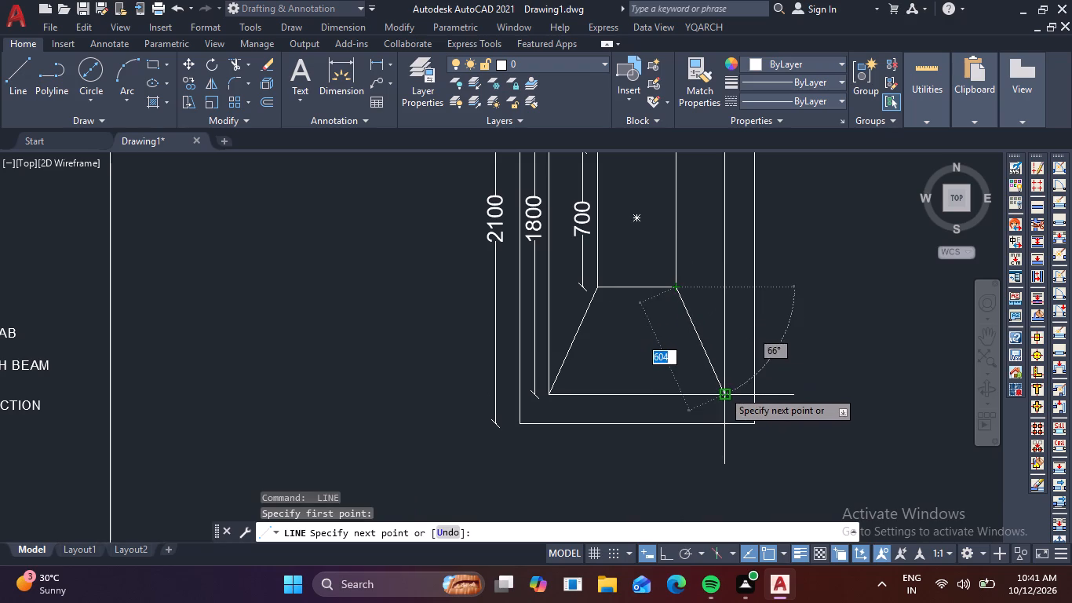
click(723, 391)
key(space)
scroll(674, 359, down, 1)
middle_drag(665, 364, 584, 418)
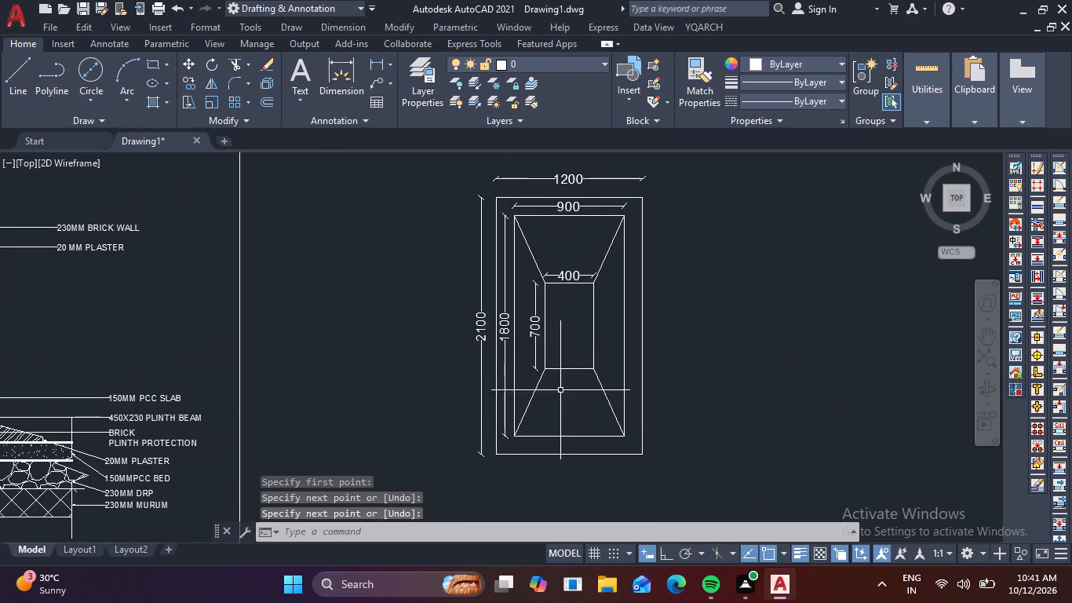
scroll(631, 320, up, 1)
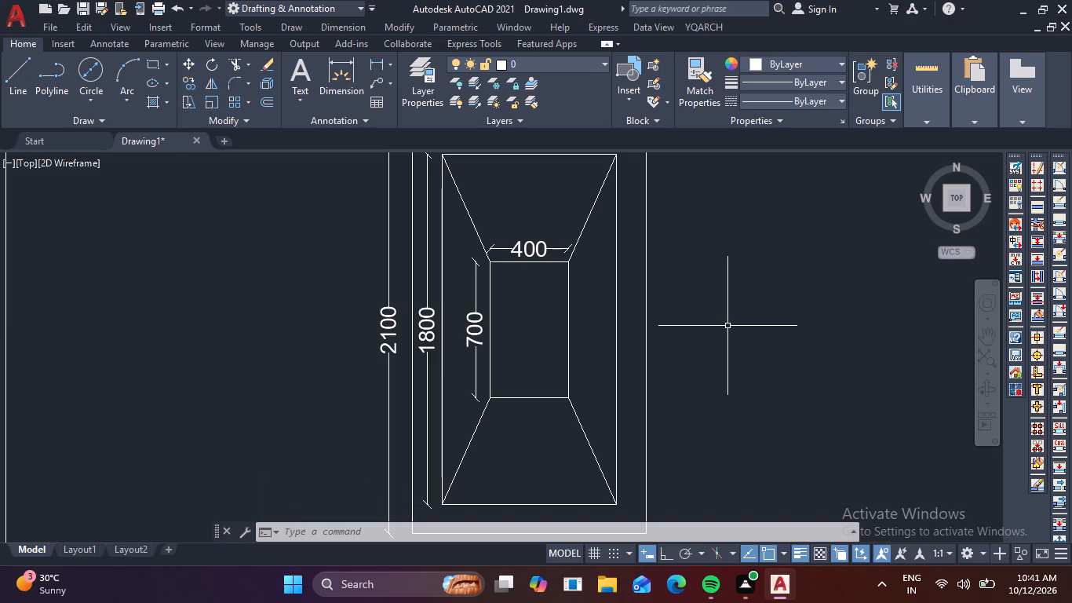
key(Escape)
key(Escape)
key(Escape)
key(Escape)
key(Escape)
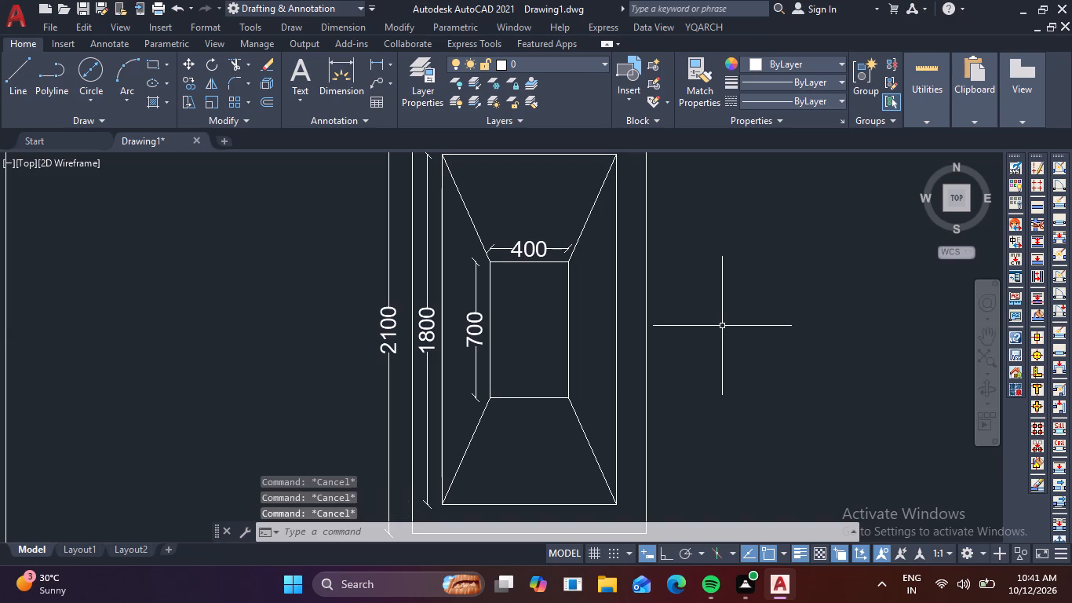
Add a horizontal multileader from the plan's upper sloped face to beyond its right side, with the two-line text TRAPEZOID / FOOTING.
scroll(695, 310, down, 1)
middle_drag(695, 310, 619, 331)
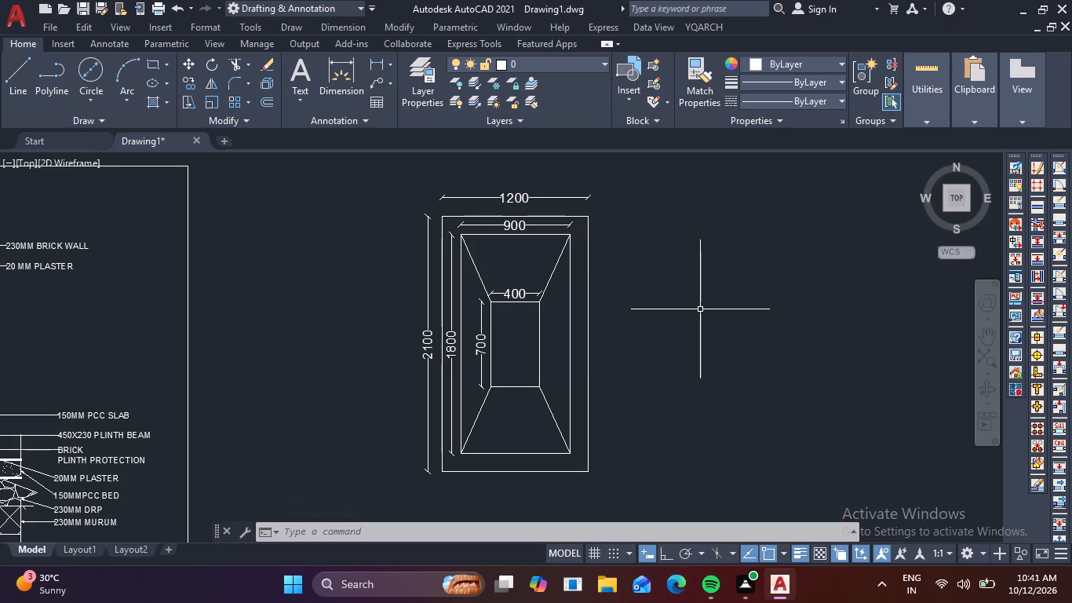
key(m)
text(UL)
key(t)
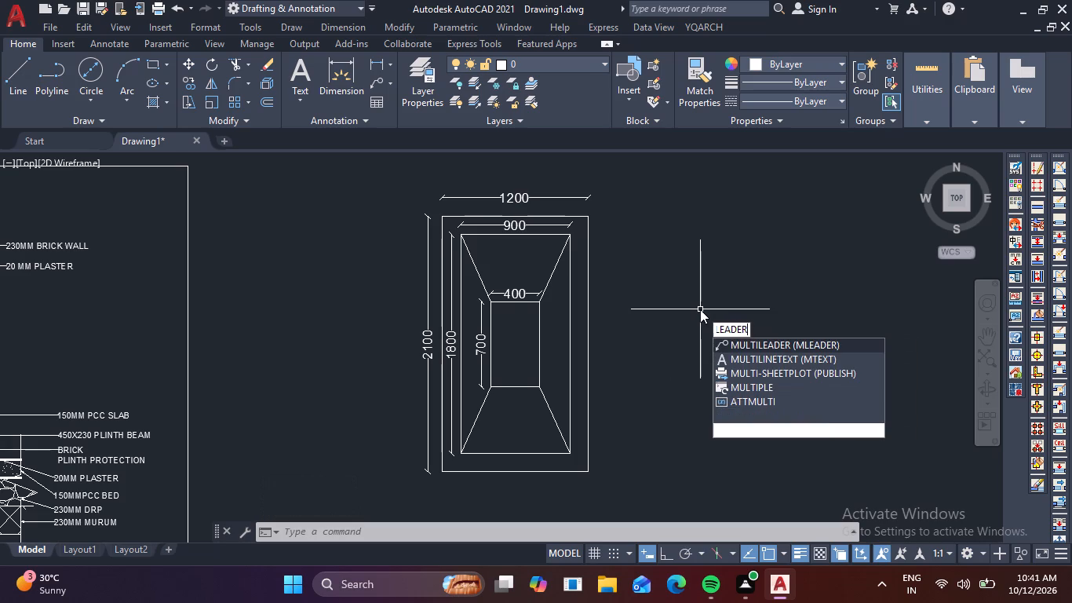
key(space)
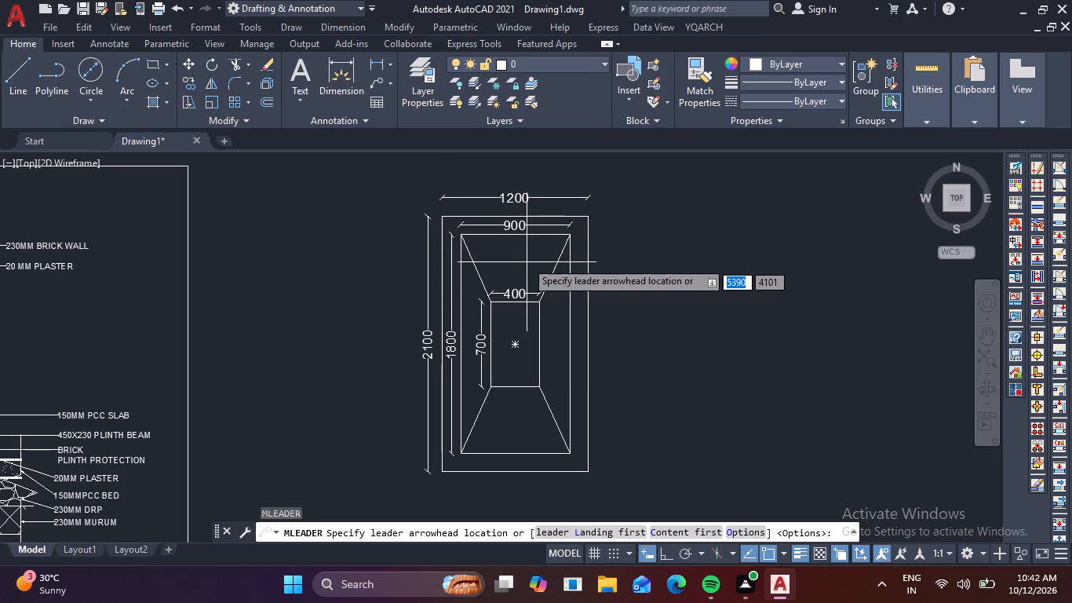
click(525, 261)
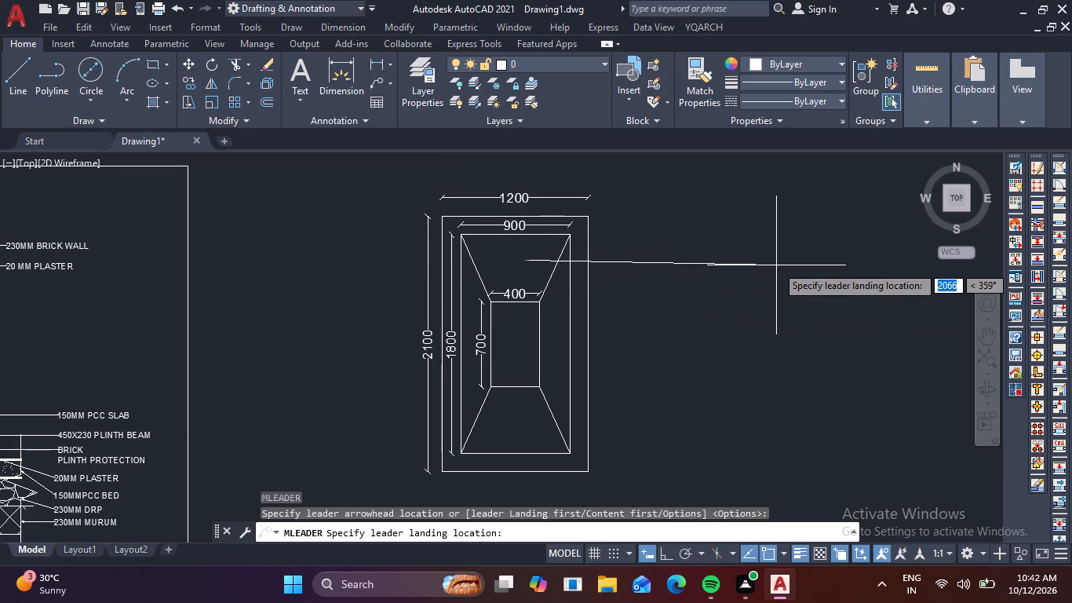
key(F8)
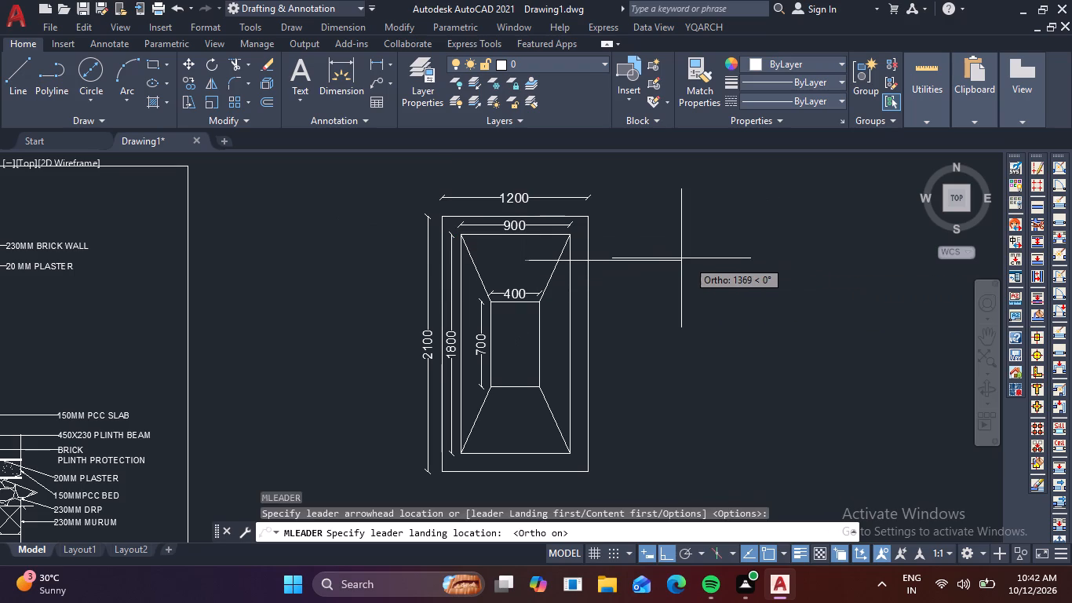
click(637, 270)
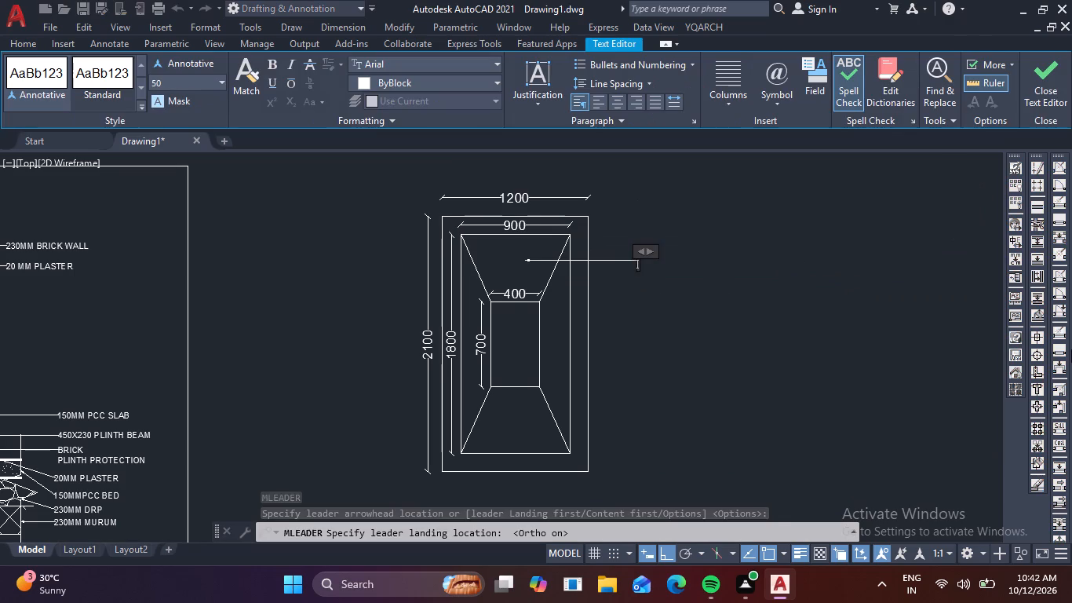
text(TRA)
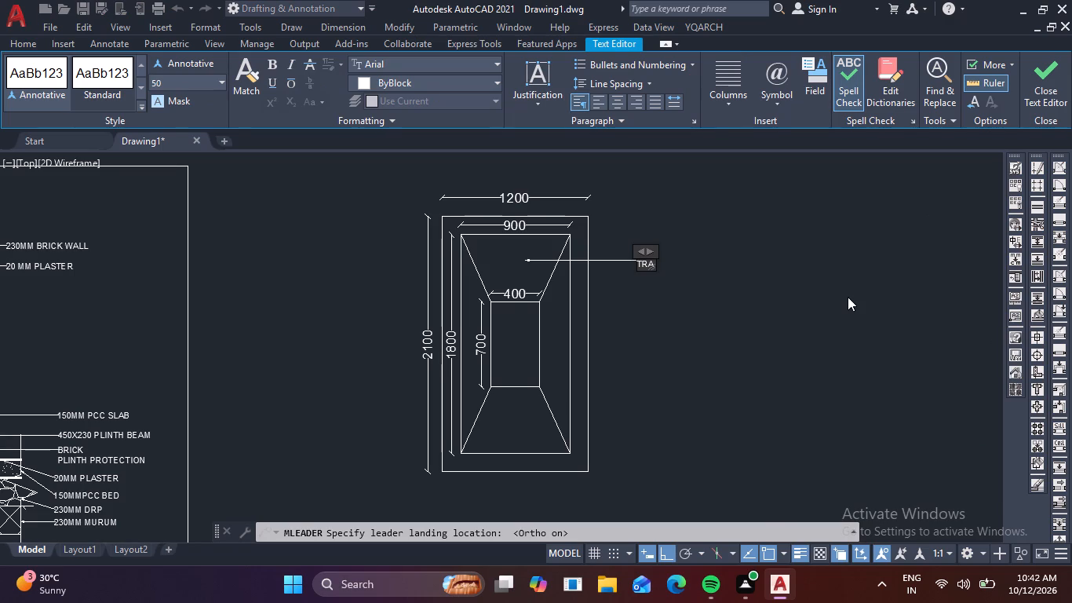
text(PE)
text(ZO)
text(OD)
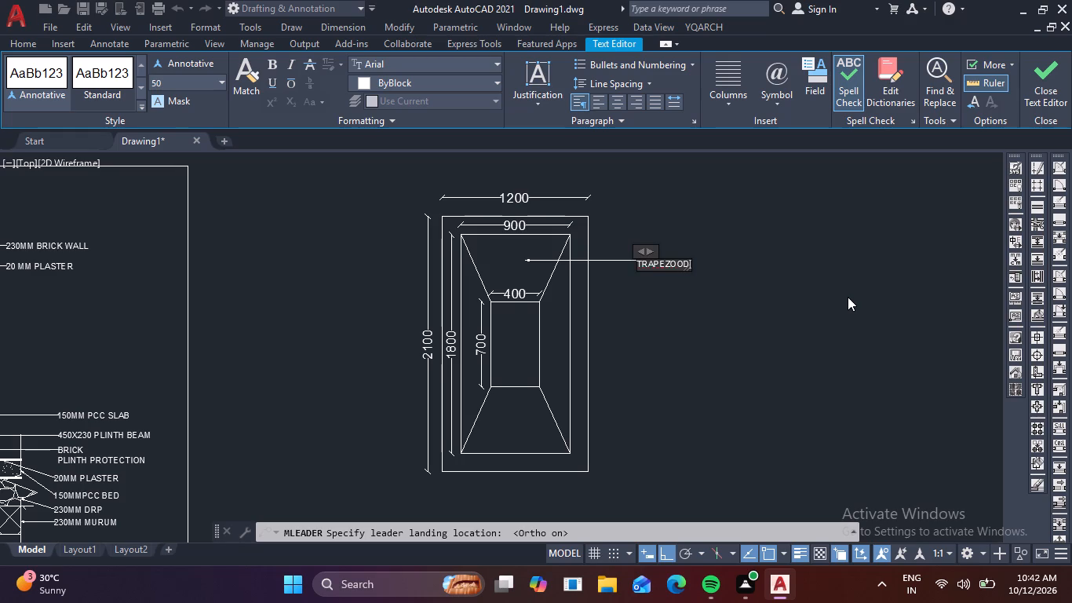
key(BackSpace)
key(BackSpace)
text(ID)
key(Return)
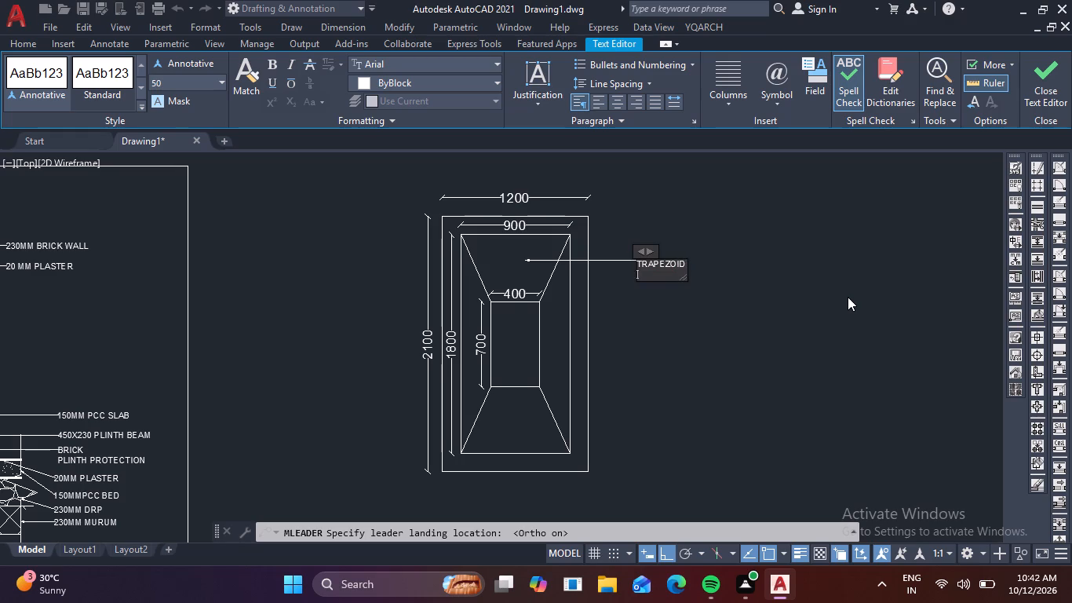
text(FOOTING)
scroll(720, 261, up, 1)
click(720, 261)
scroll(723, 261, down, 3)
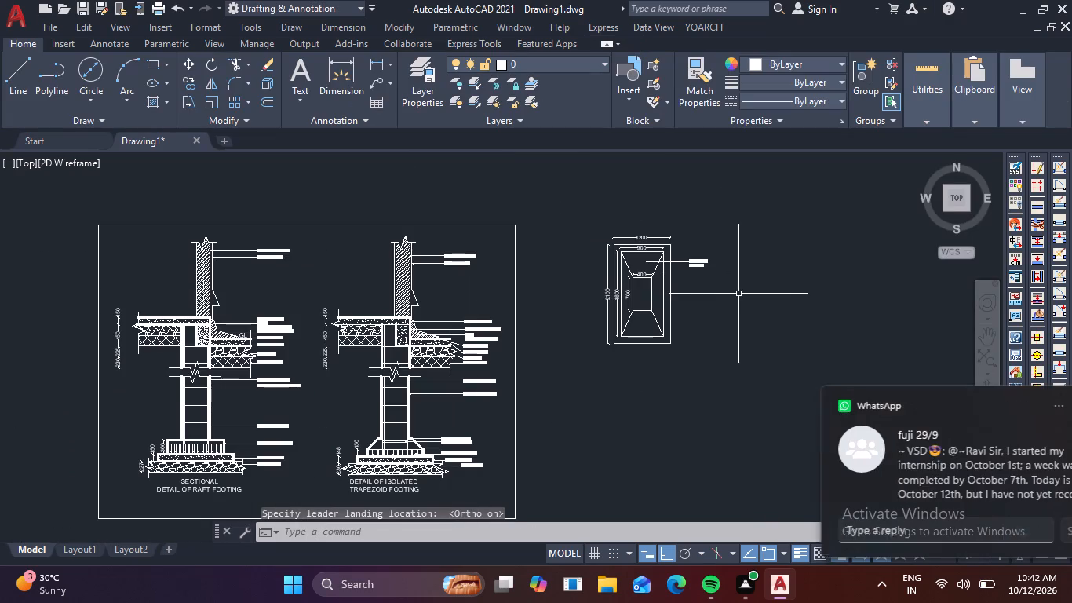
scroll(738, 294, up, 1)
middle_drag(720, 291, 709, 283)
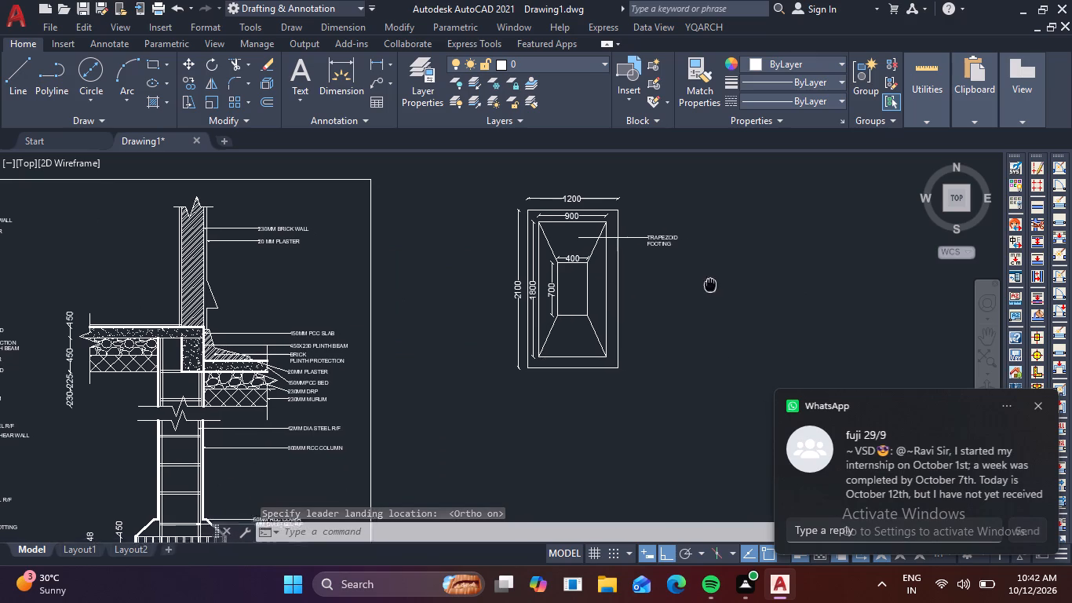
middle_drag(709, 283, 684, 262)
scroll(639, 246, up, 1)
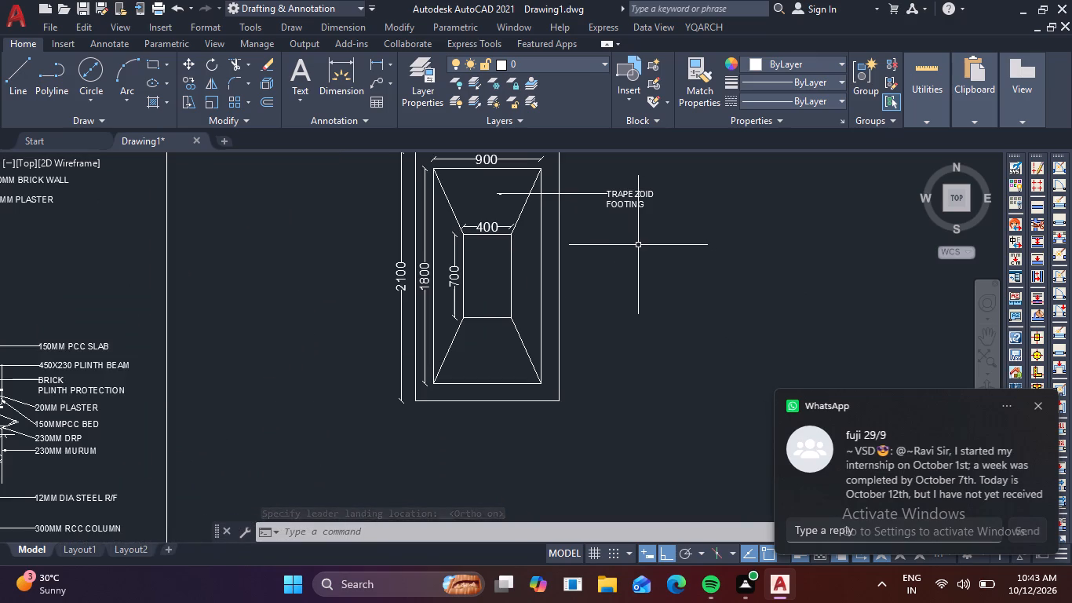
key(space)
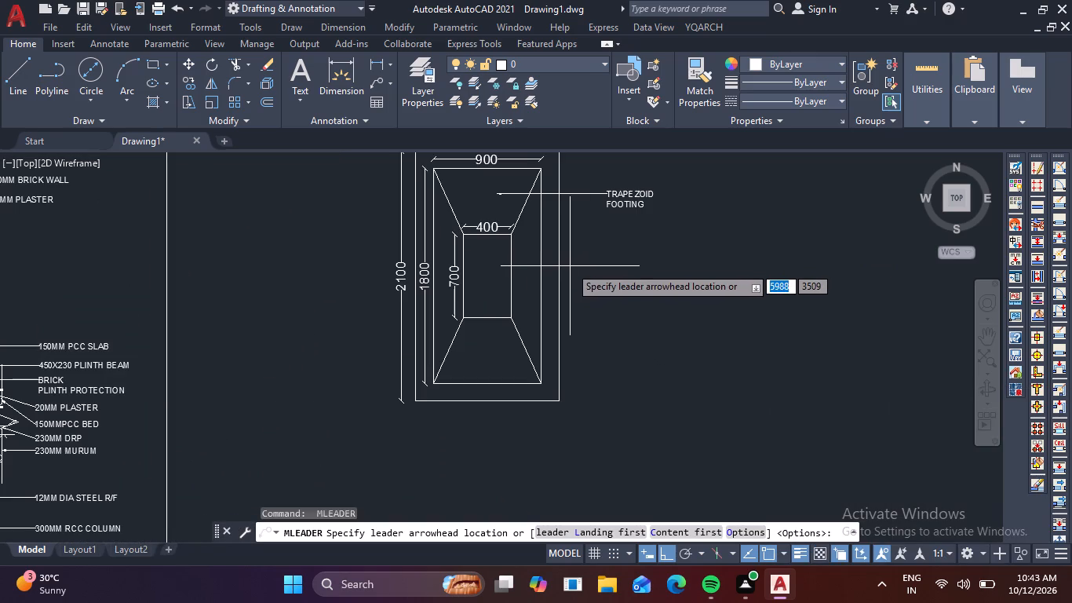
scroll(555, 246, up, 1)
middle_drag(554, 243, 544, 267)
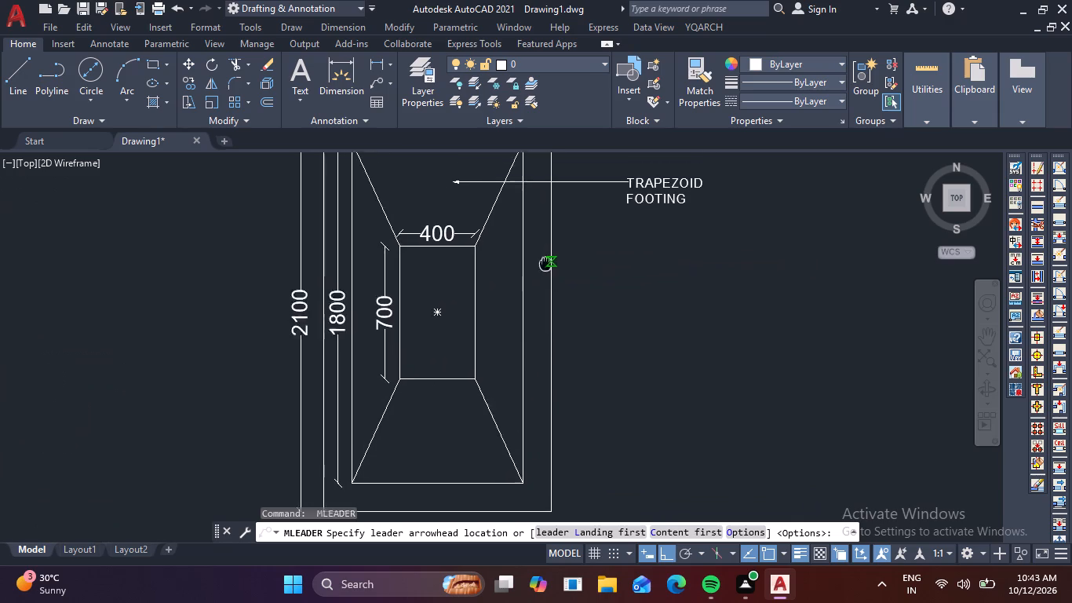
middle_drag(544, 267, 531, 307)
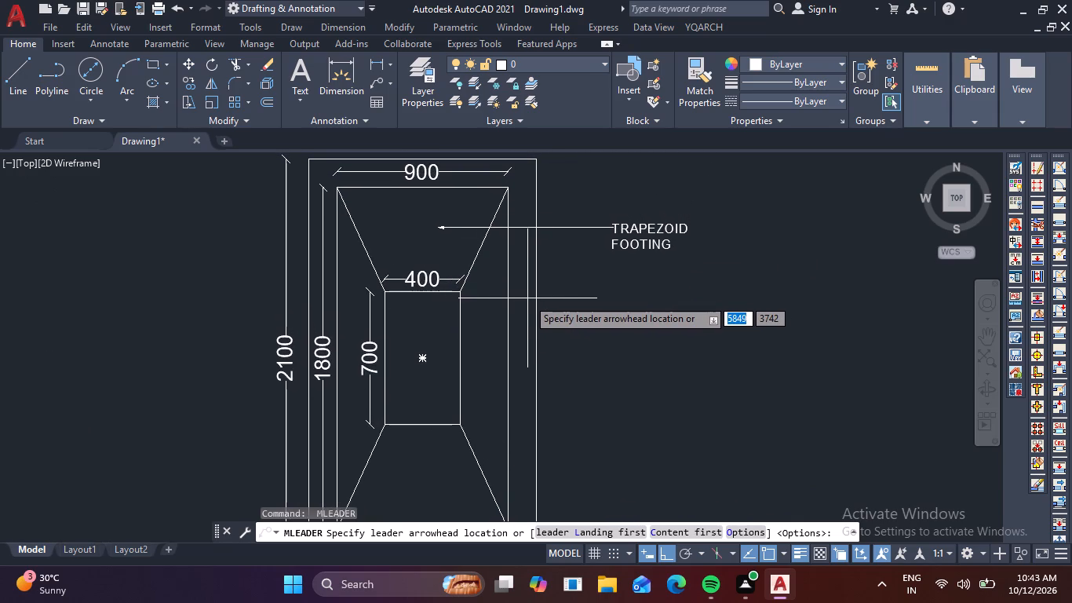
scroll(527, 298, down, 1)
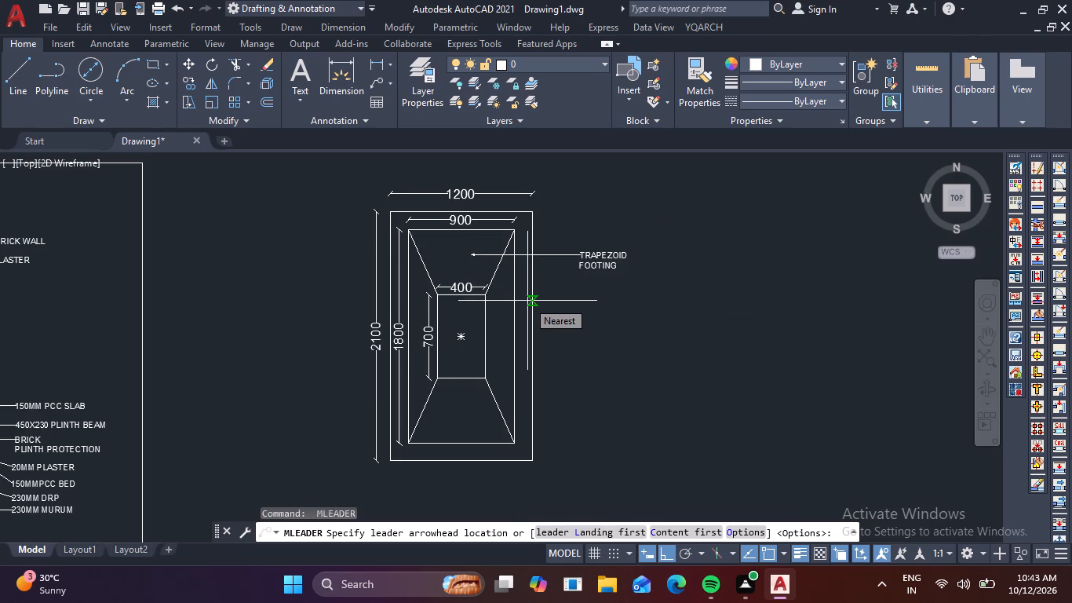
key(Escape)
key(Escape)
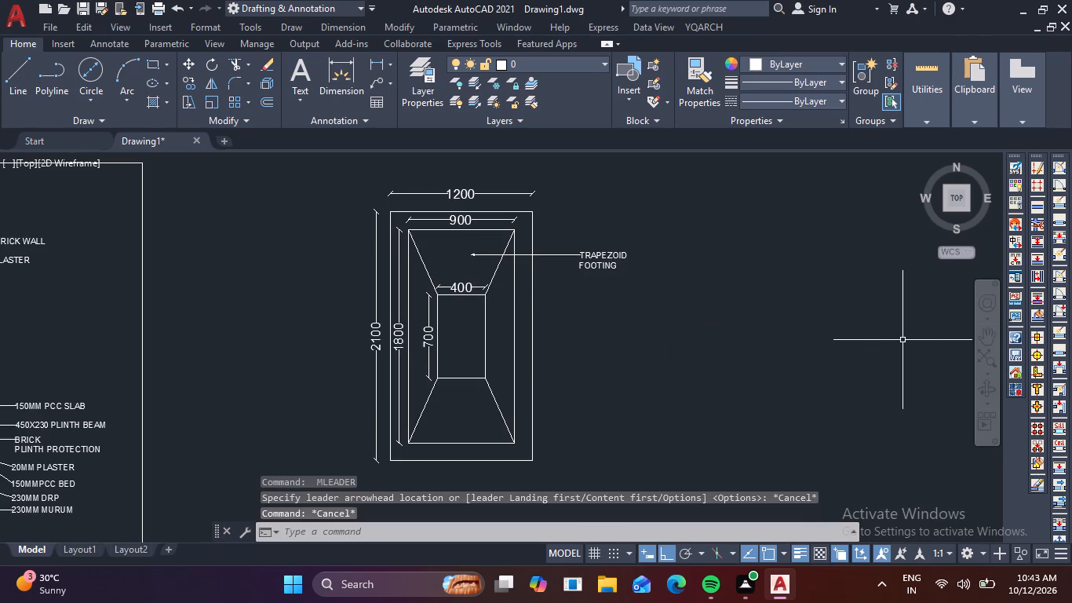
Draw a 300 by 600 rectangle in the empty space to the right of the footing plan and its leader label.
text(REC)
key(space)
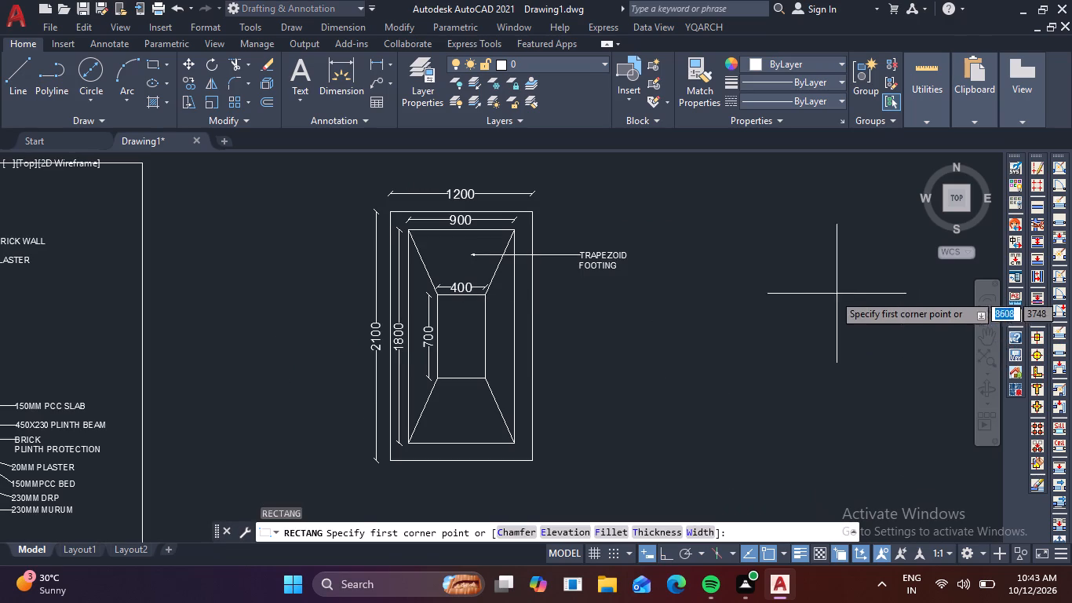
click(724, 292)
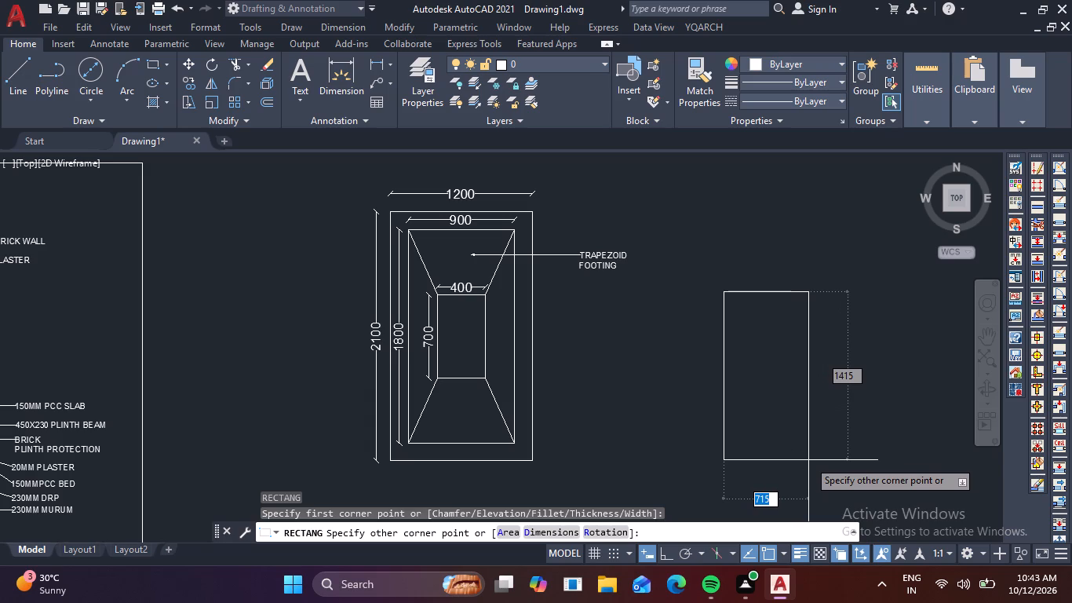
text(300)
key(Tab)
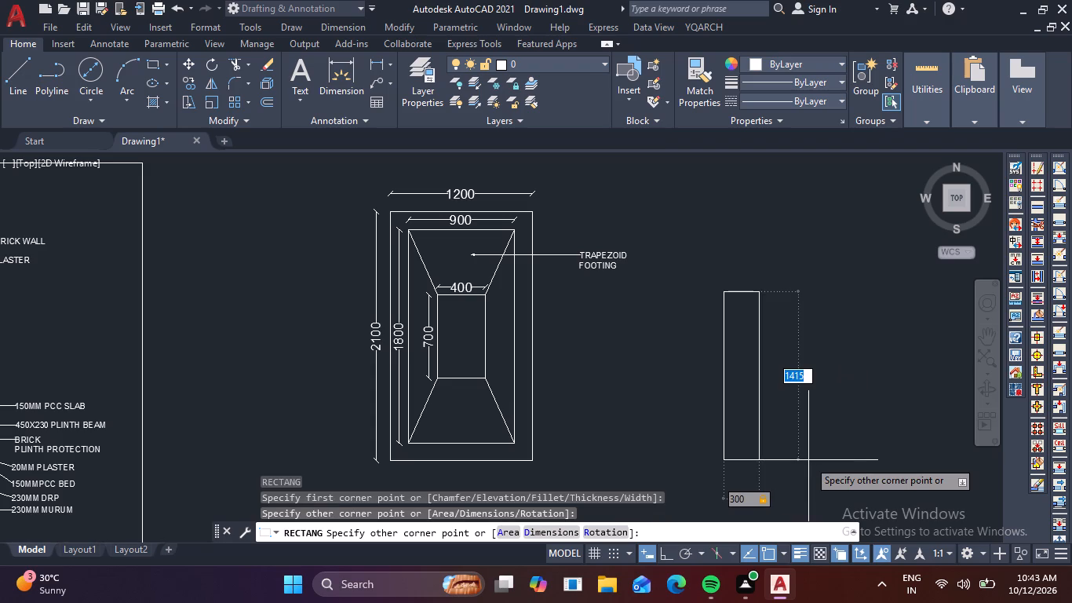
text(600)
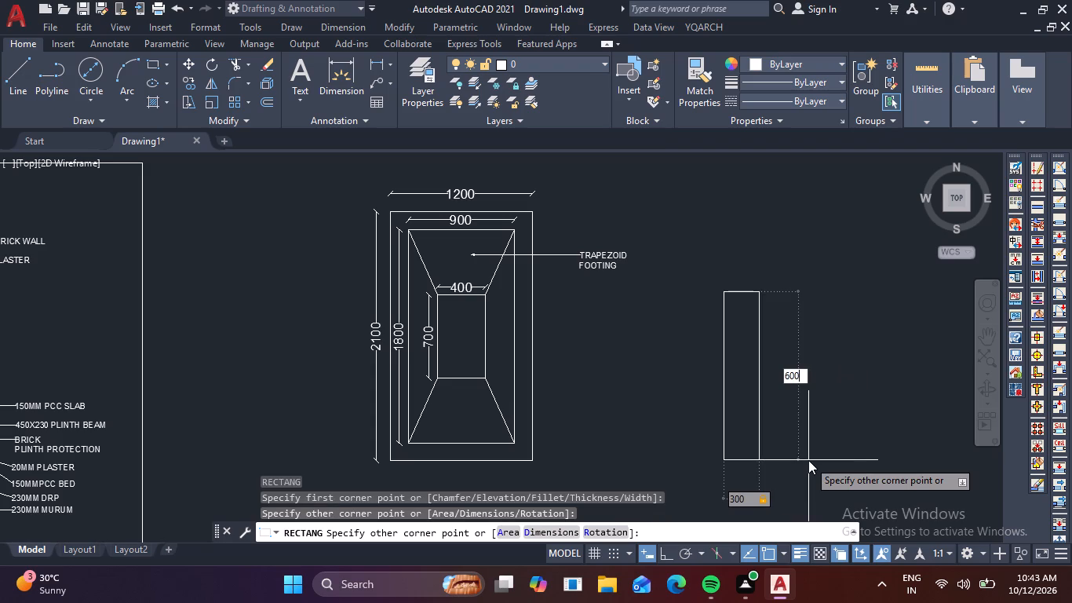
key(Return)
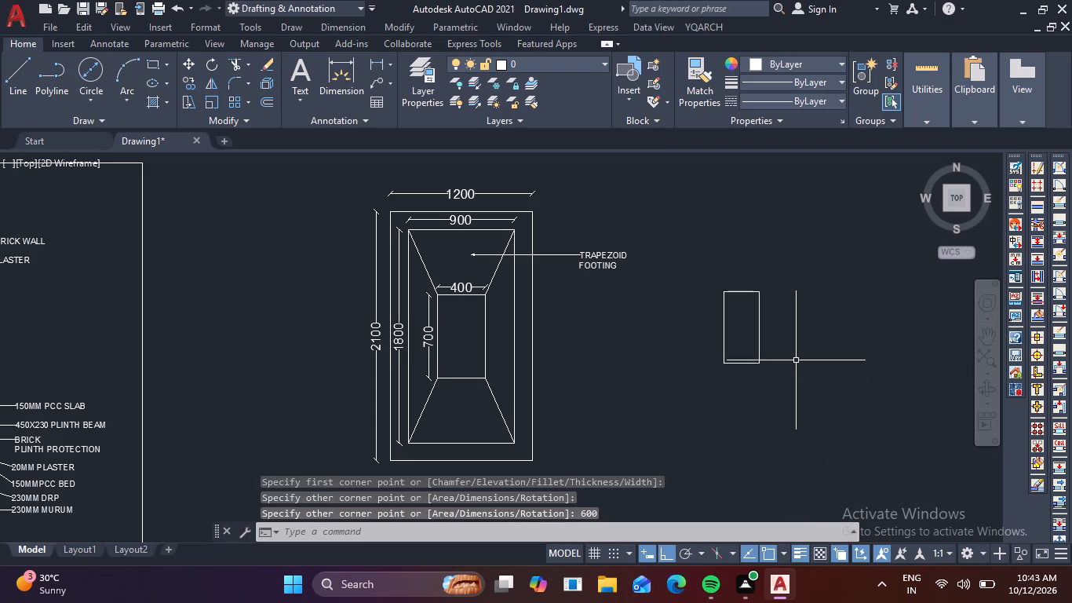
Offset the 300 by 600 rectangle 50 inward.
scroll(761, 354, up, 2)
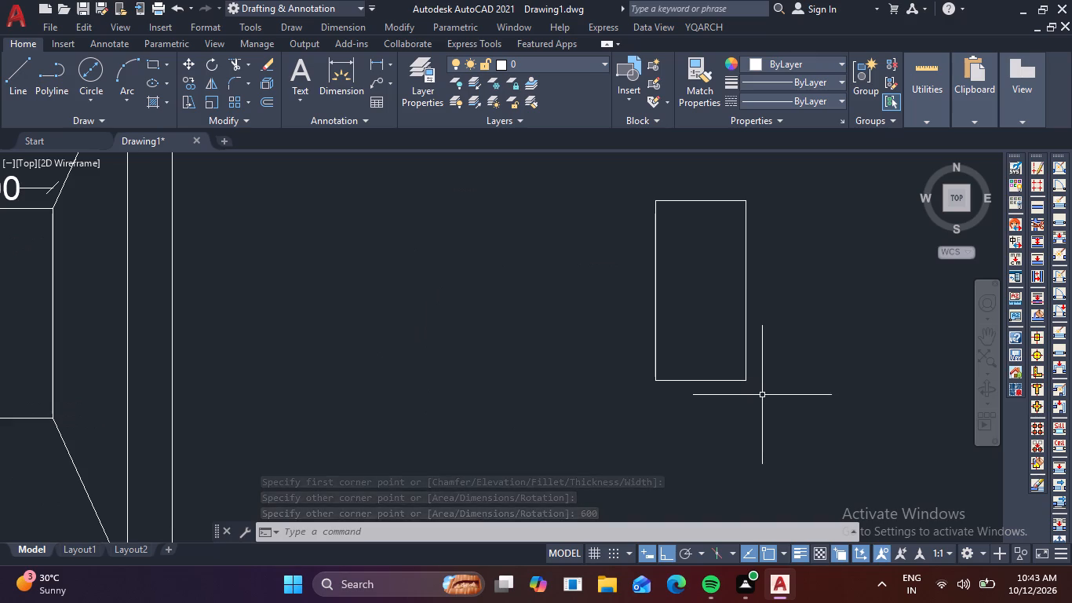
key(o)
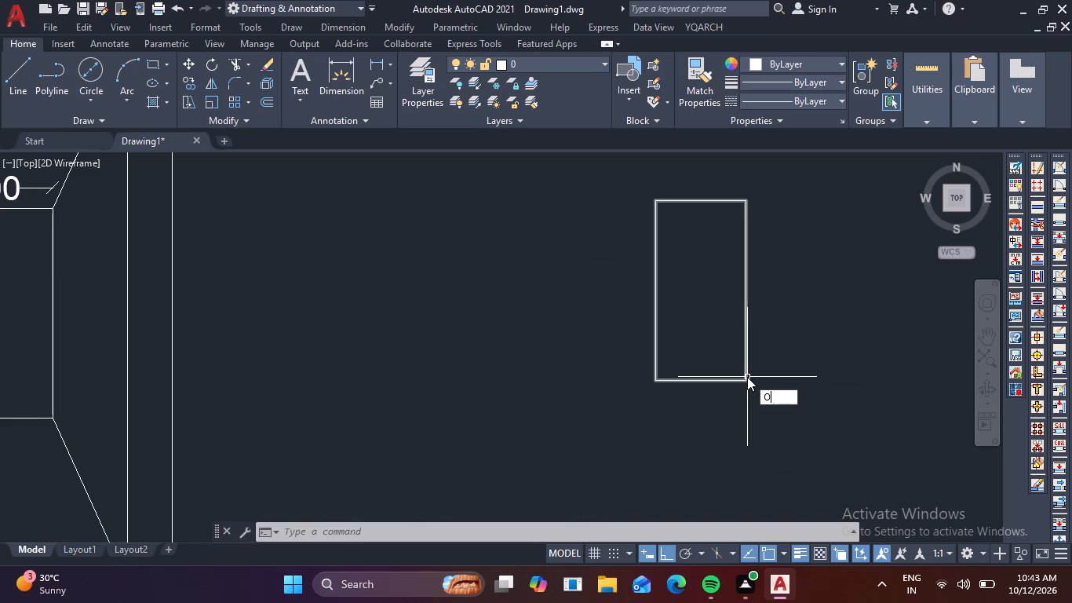
key(Return)
text(50)
key(space)
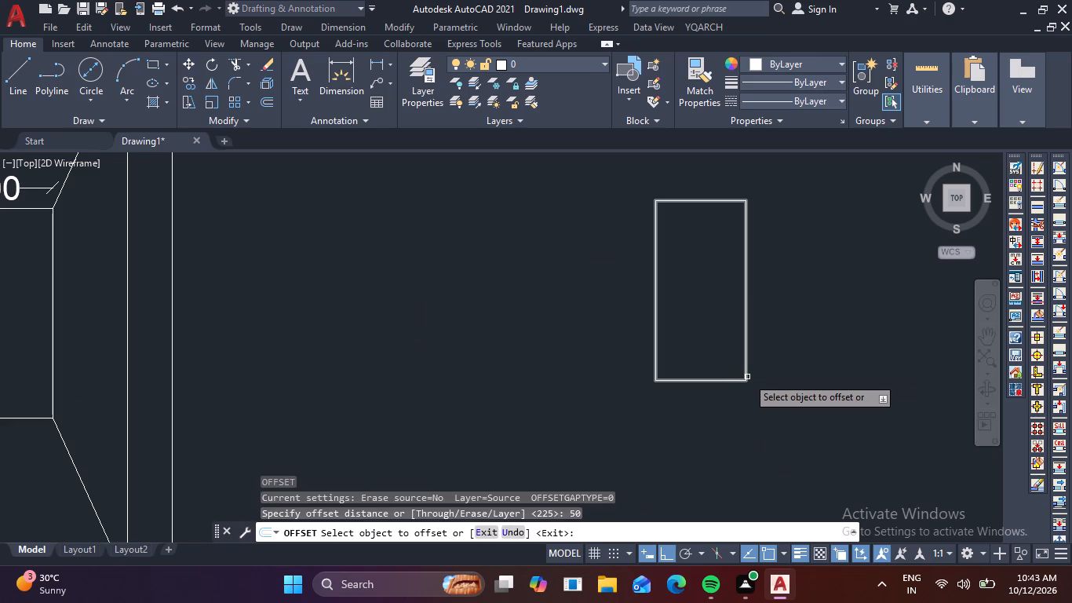
click(743, 298)
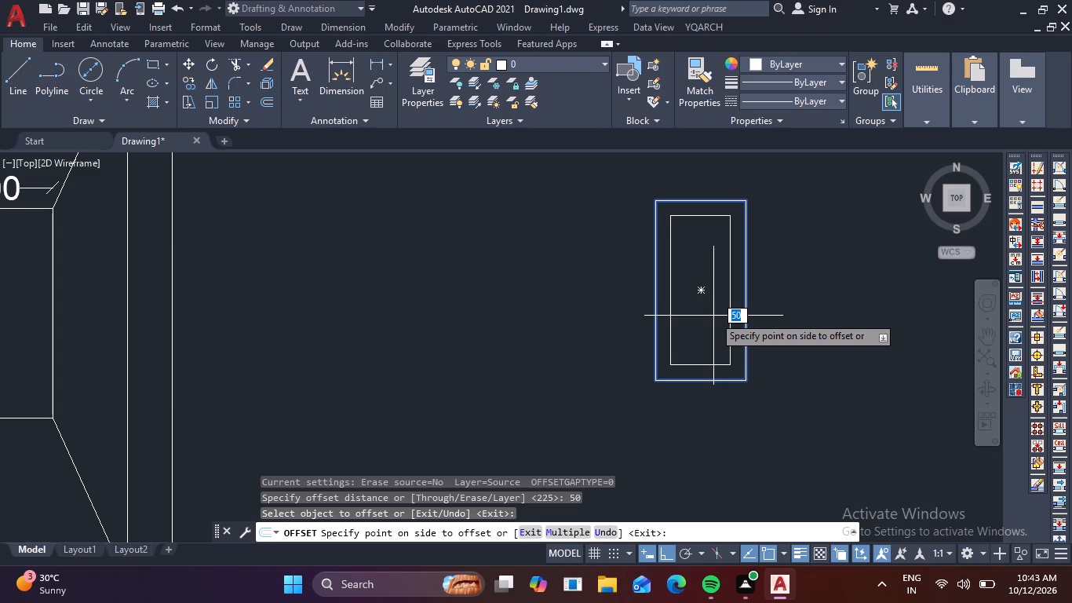
click(713, 316)
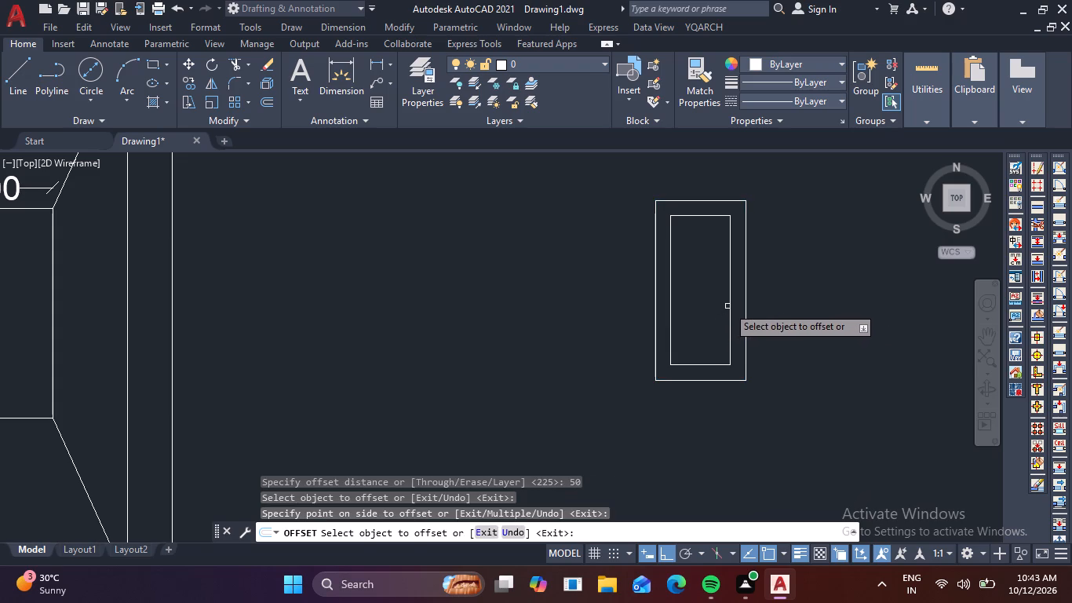
Offset the inner rectangle 25 outward, placing a third outline between the two existing rectangles.
click(729, 302)
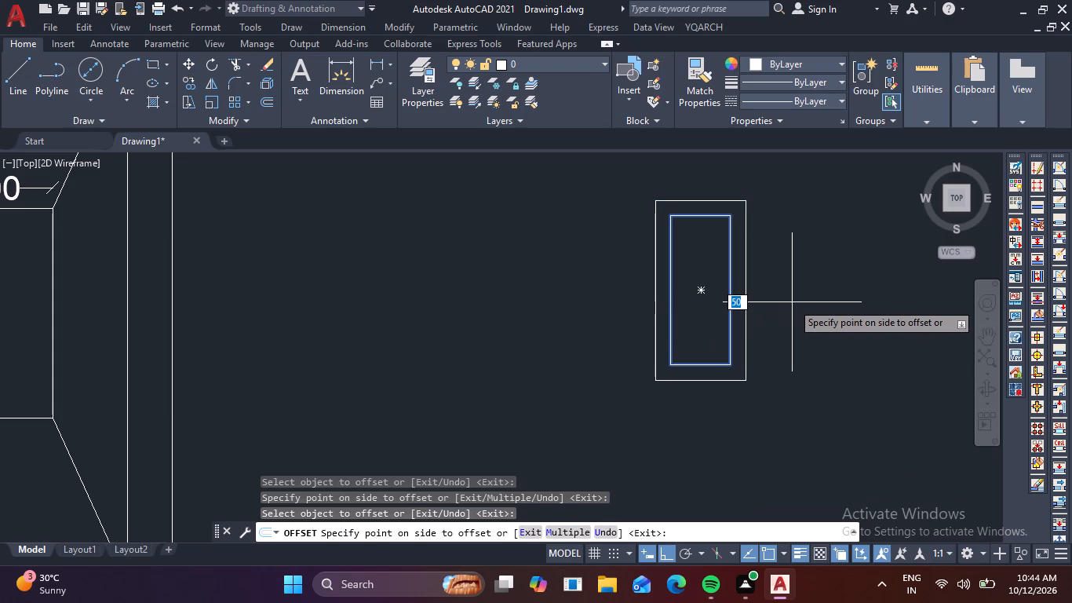
text(25)
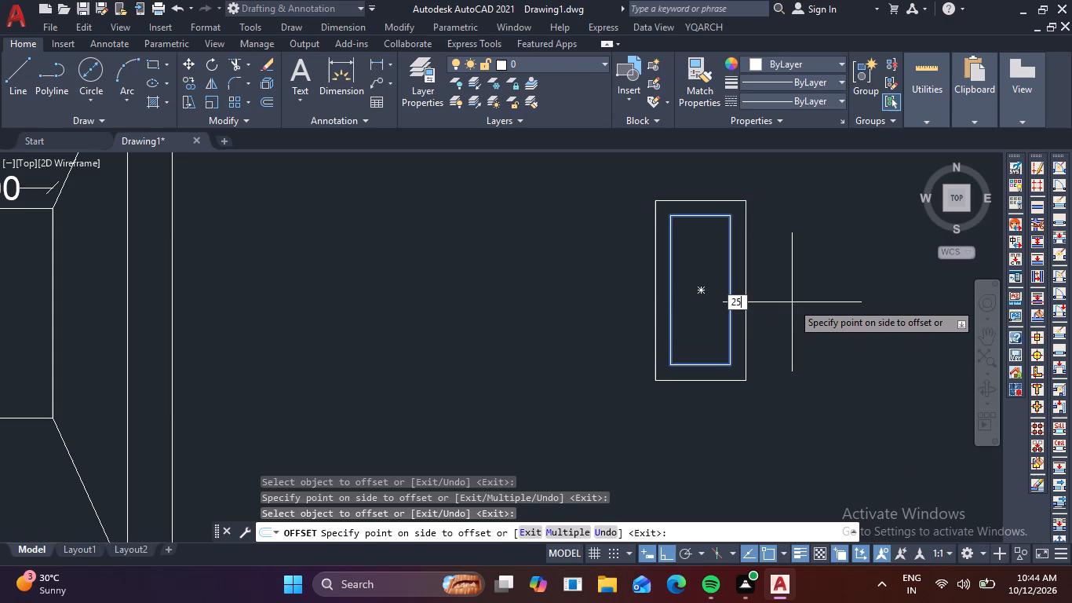
key(Return)
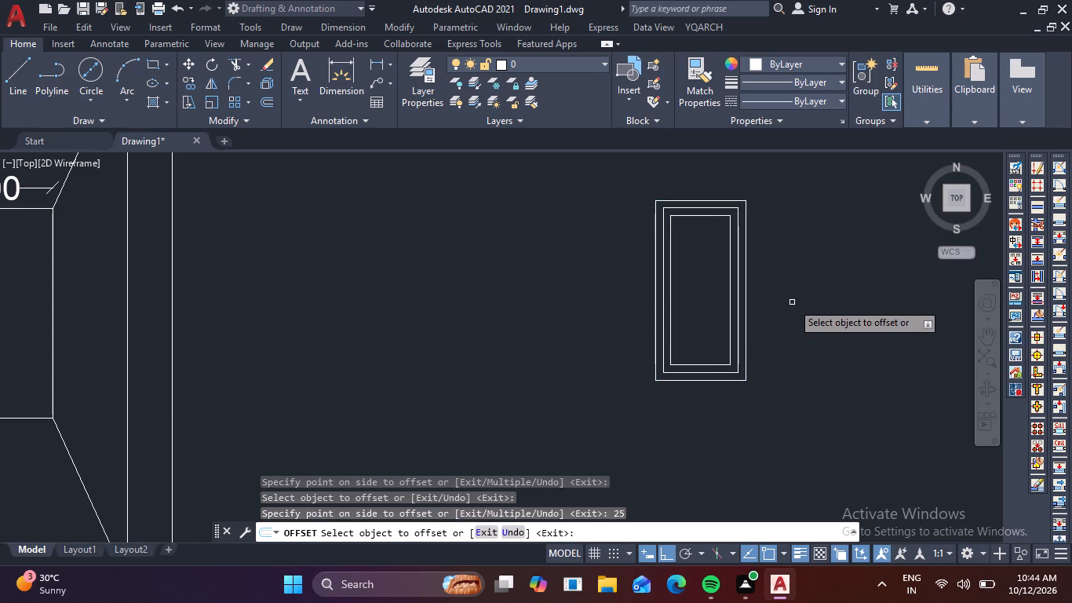
key(Escape)
Draw a circle of radius about 10 just inside the innermost rectangle's upper-left corner.
scroll(709, 222, up, 2)
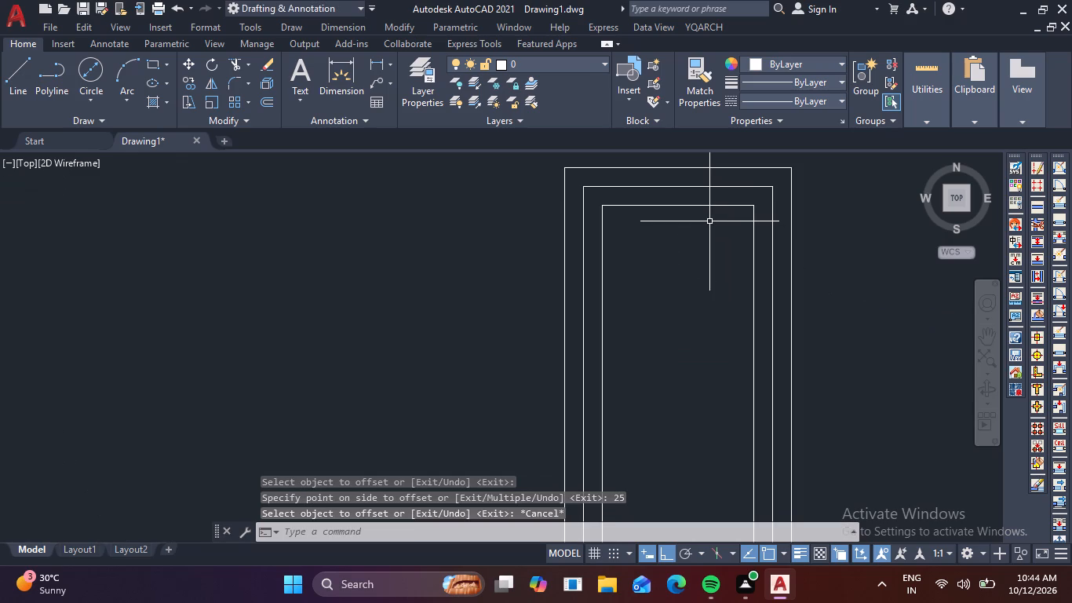
key(c)
key(space)
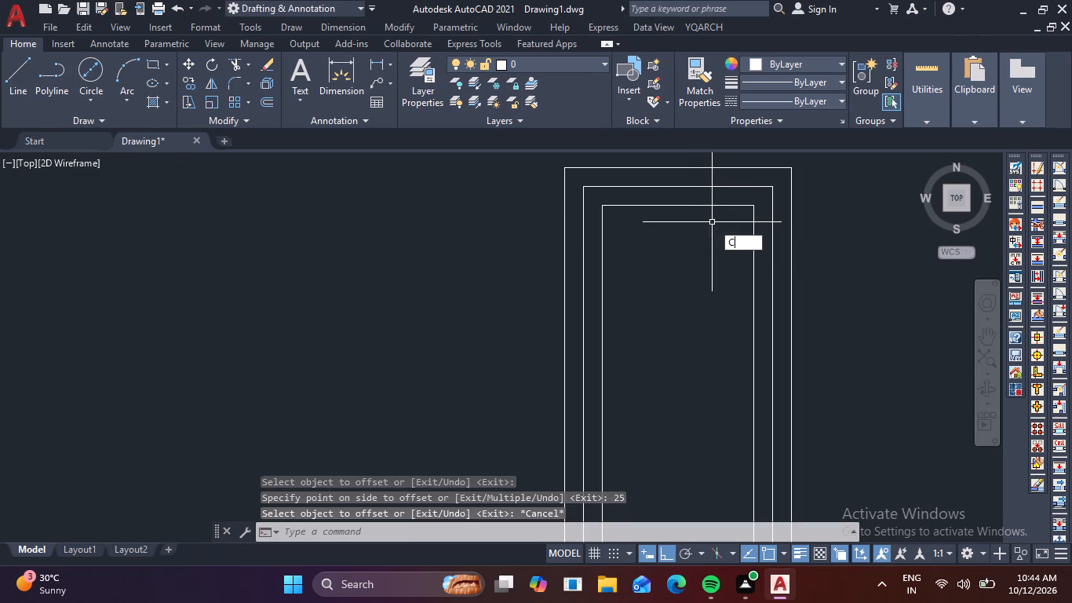
scroll(638, 230, up, 1)
click(587, 210)
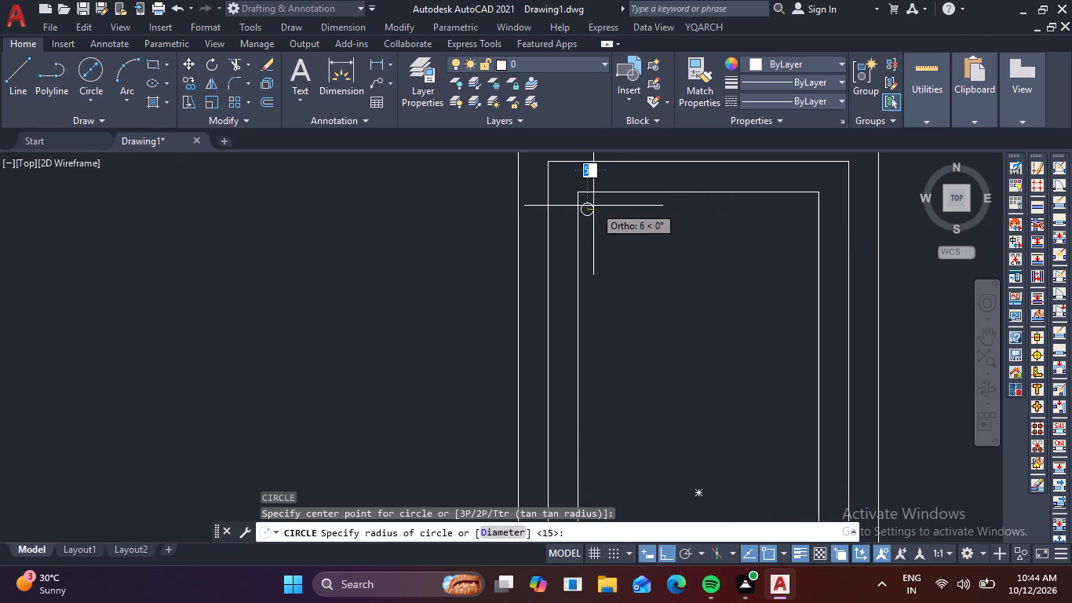
scroll(596, 206, up, 2)
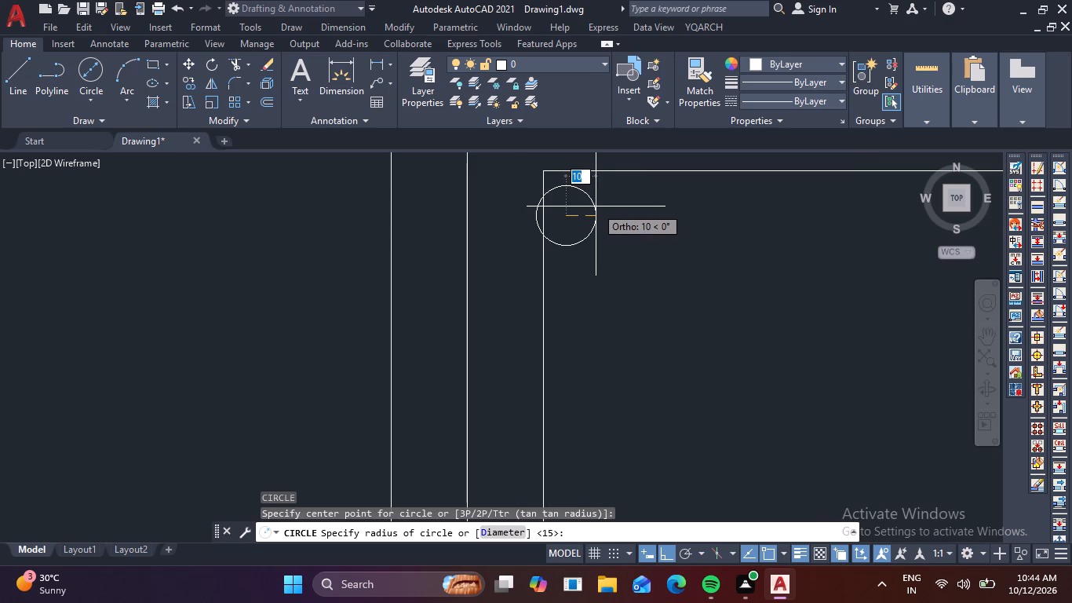
click(596, 206)
Move the circle straight up by its top quadrant so it touches the innermost rectangle's top edge.
click(592, 203)
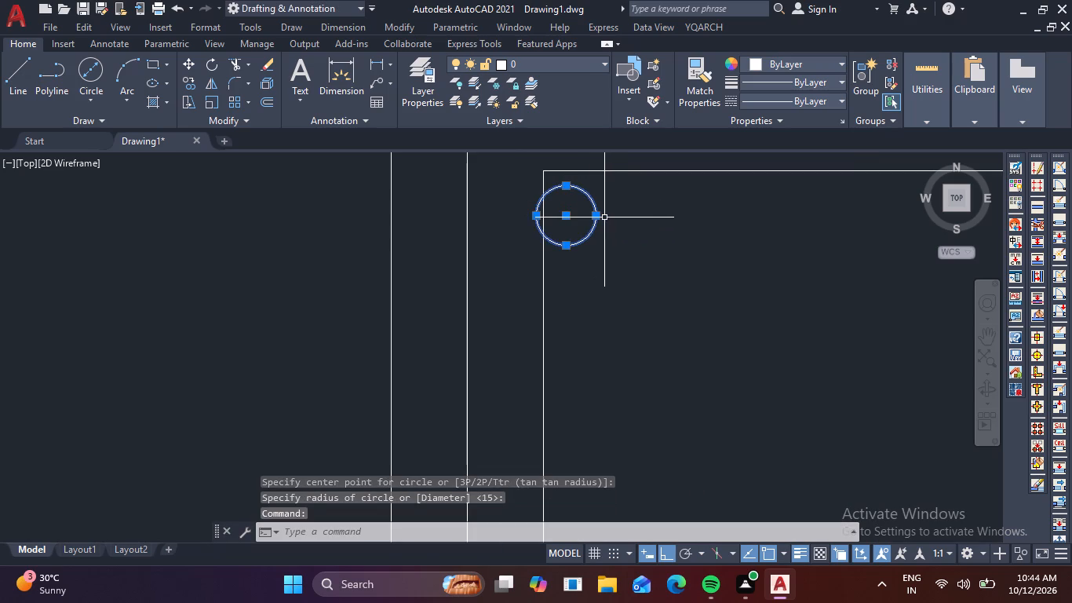
key(m)
key(space)
click(567, 187)
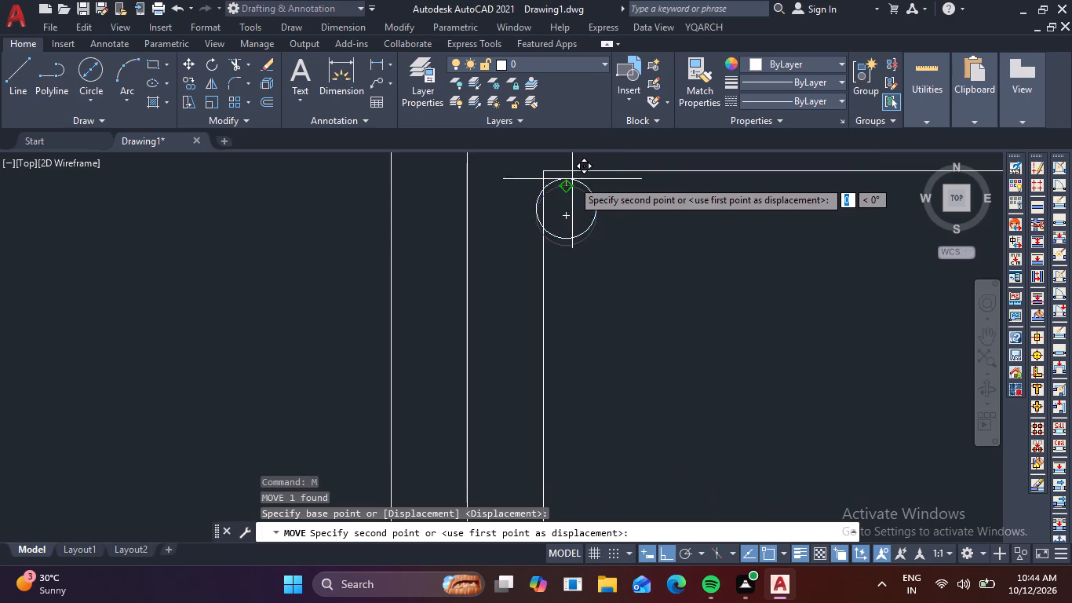
click(565, 168)
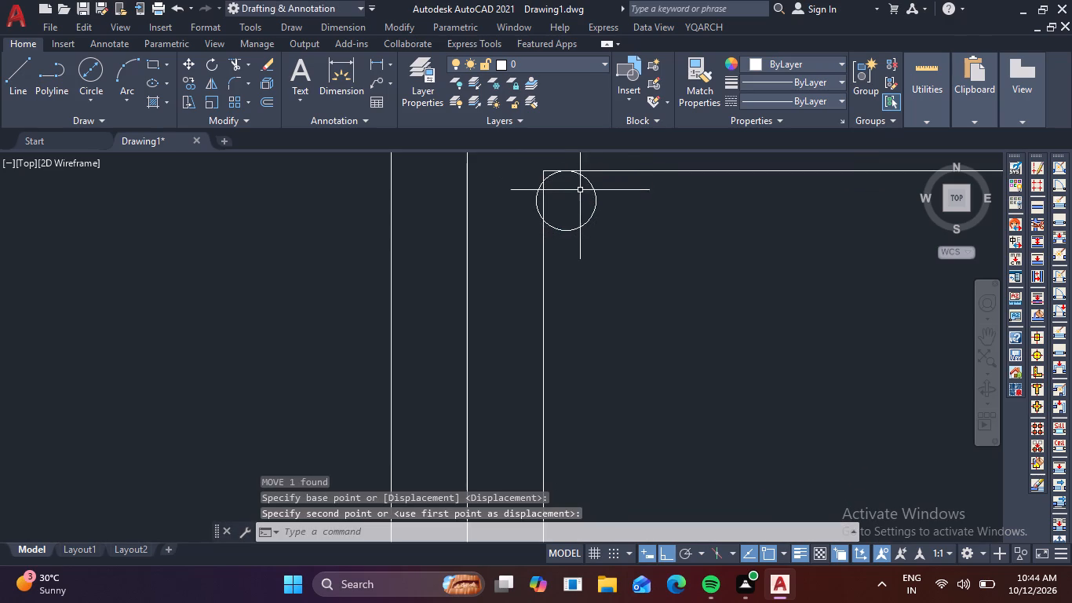
Move the circle horizontally by its left quadrant so it touches the innermost rectangle's left edge.
scroll(571, 221, up, 2)
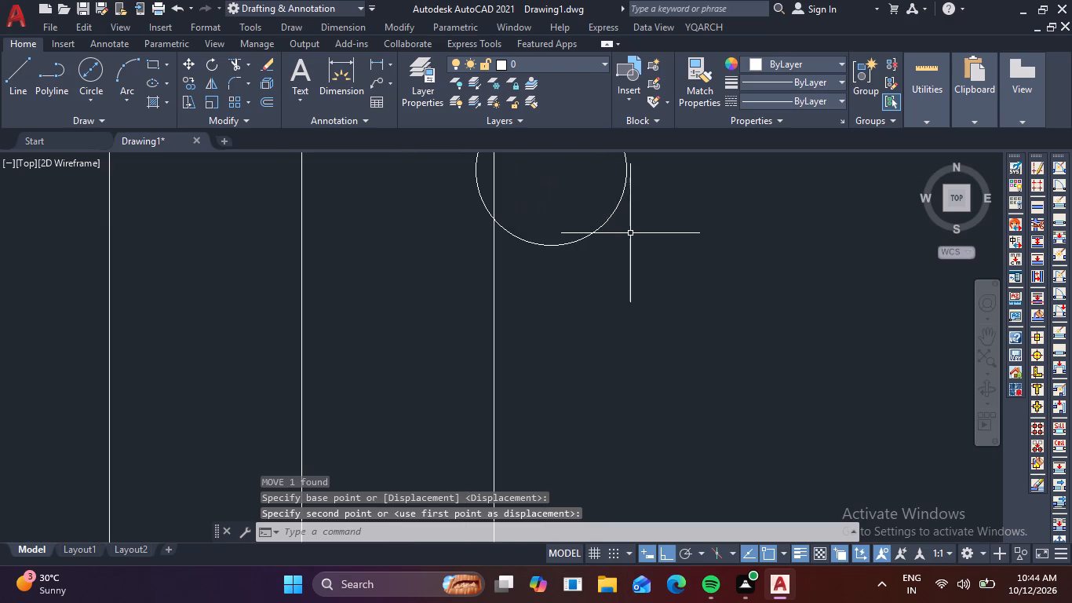
middle_drag(636, 229, 676, 307)
drag(679, 320, 659, 294)
click(643, 275)
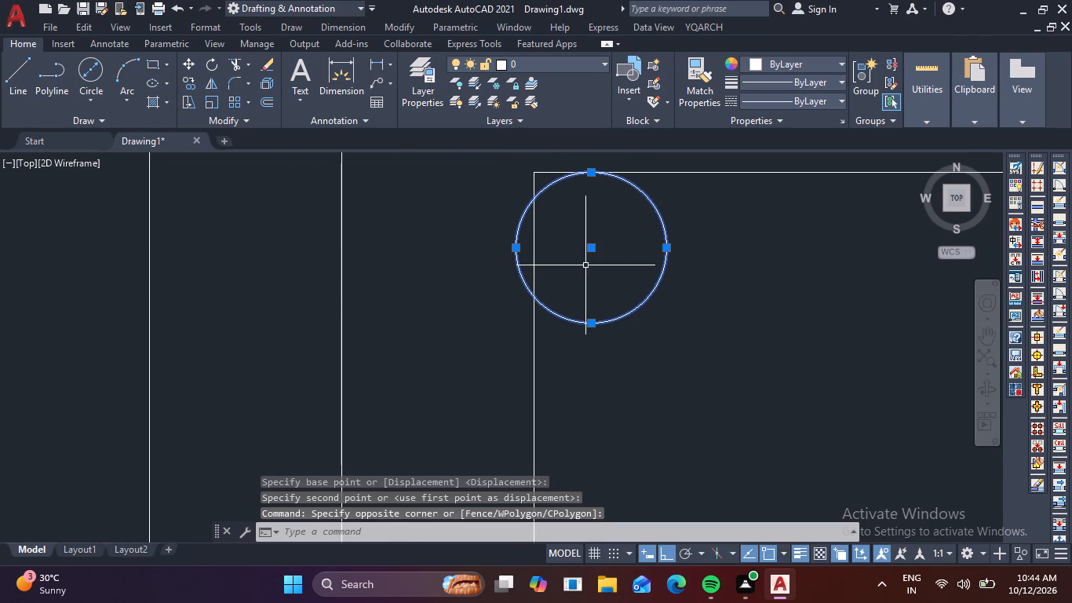
key(m)
key(space)
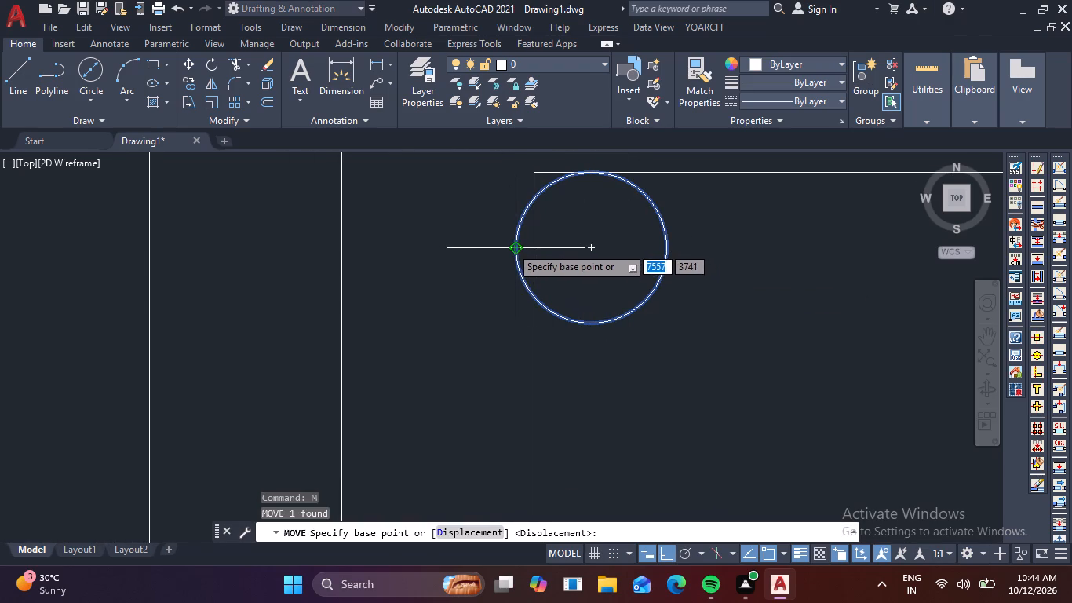
click(514, 247)
click(533, 247)
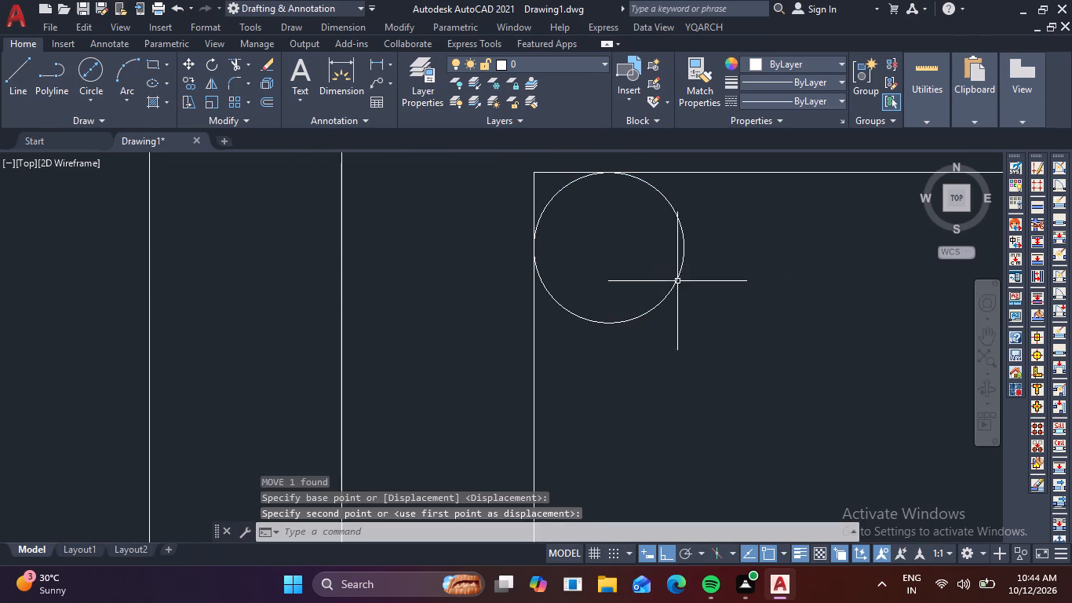
key(Escape)
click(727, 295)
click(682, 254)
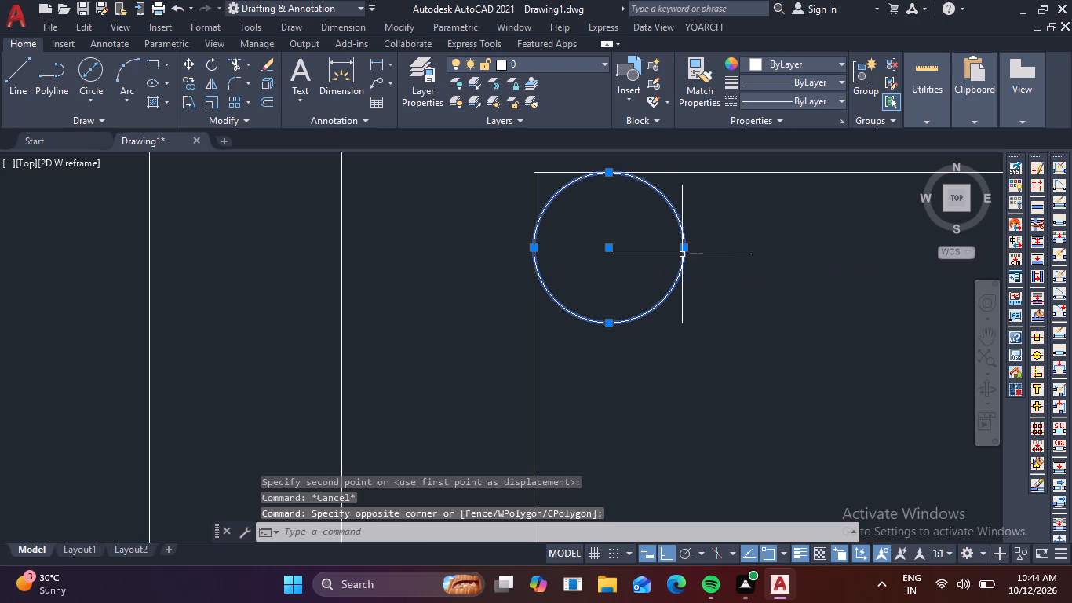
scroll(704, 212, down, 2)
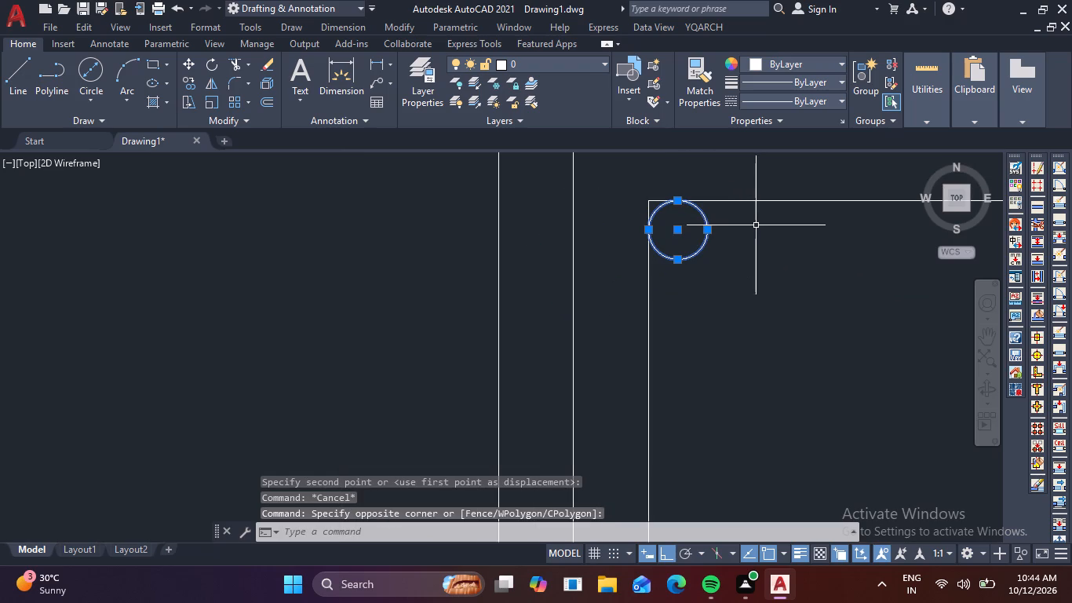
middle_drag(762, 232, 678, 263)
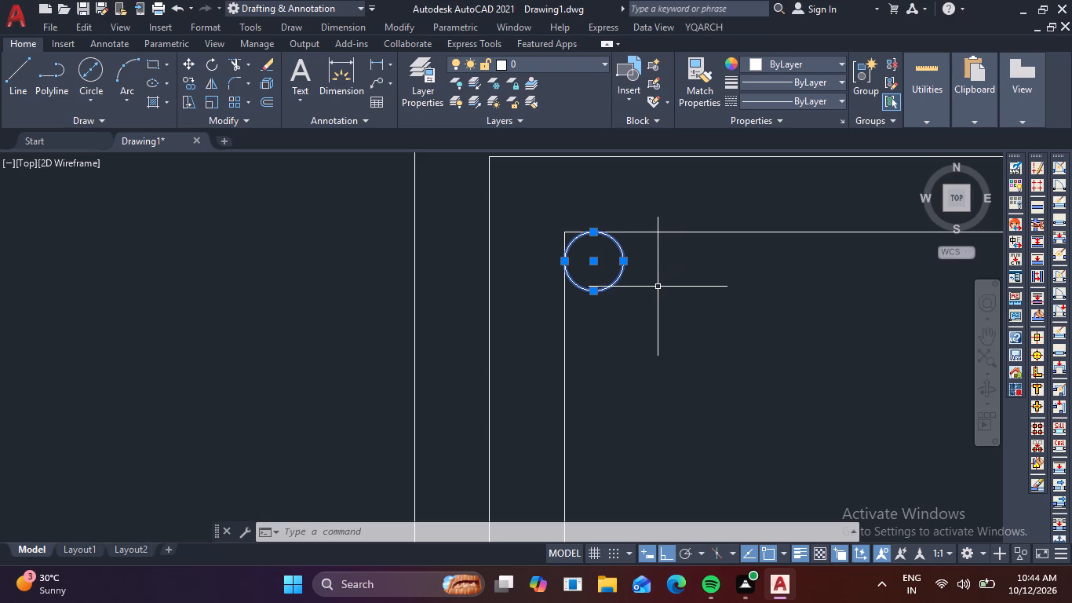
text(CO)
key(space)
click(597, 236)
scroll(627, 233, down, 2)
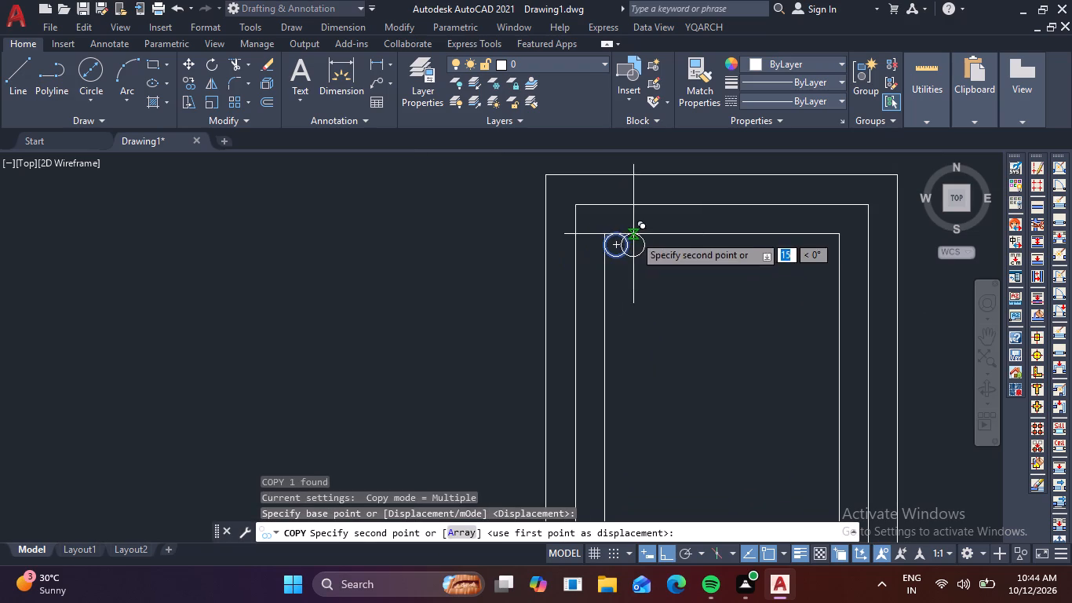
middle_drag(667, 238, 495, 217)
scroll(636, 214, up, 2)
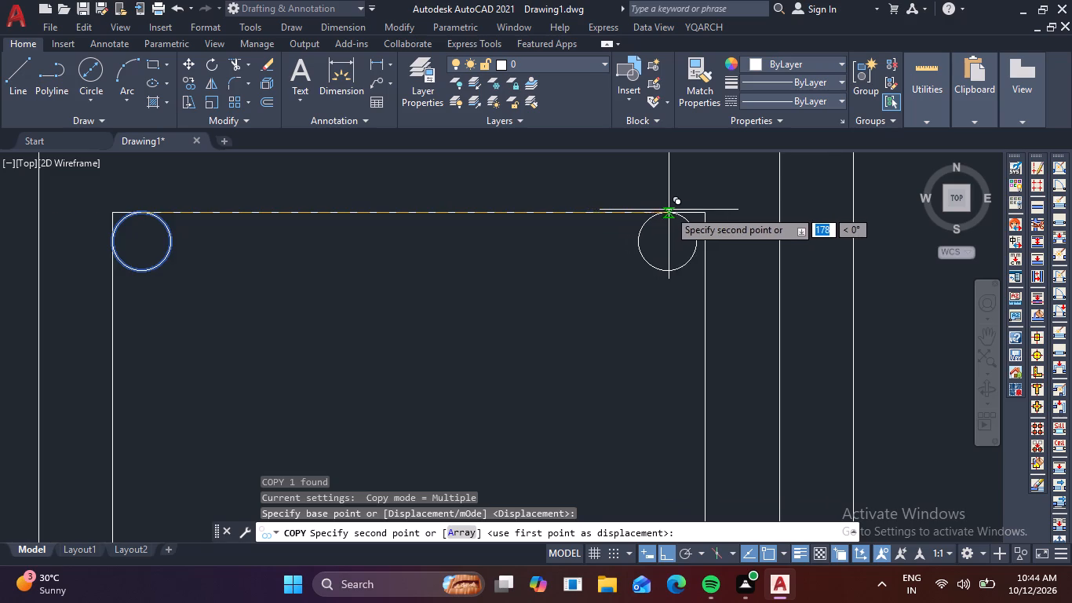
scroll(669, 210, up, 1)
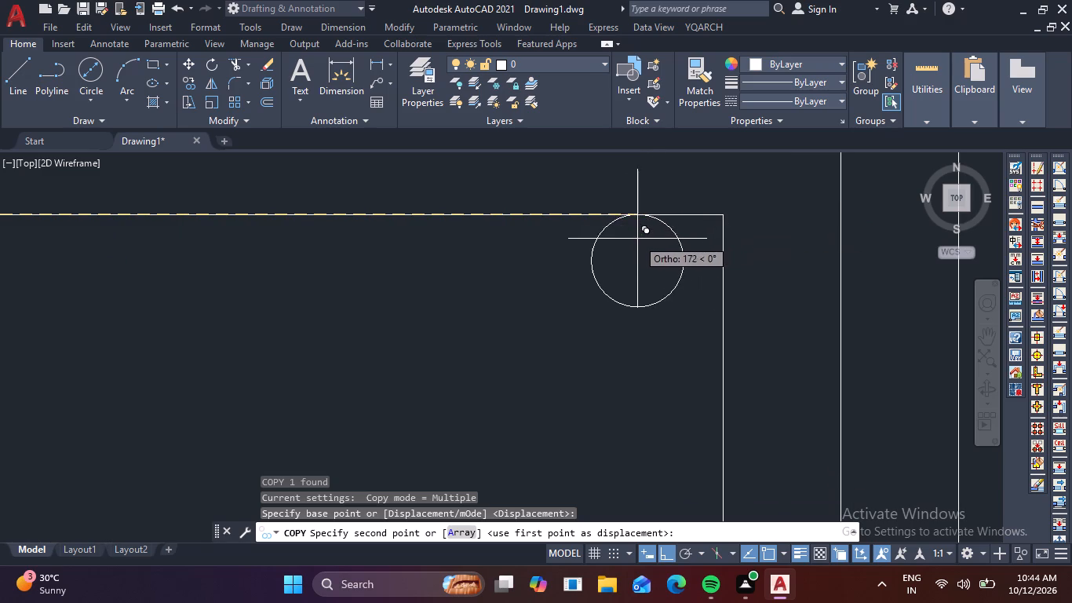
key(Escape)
Mirror the corner circle about the innermost rectangle's vertical centreline to its upper-right corner, keeping the original.
scroll(528, 305, down, 3)
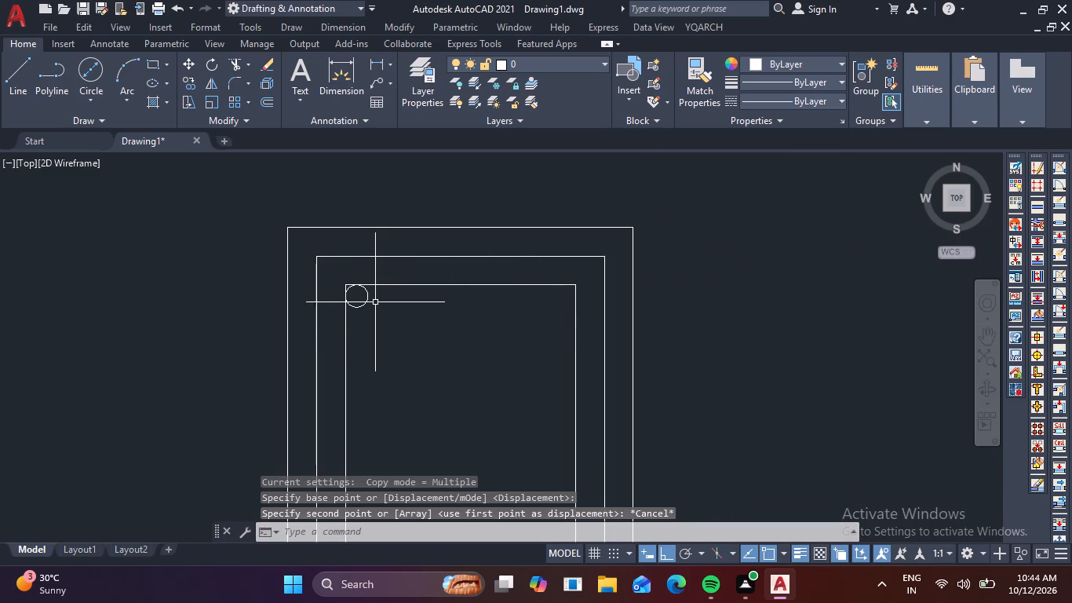
click(374, 301)
click(360, 296)
key(m)
key(i)
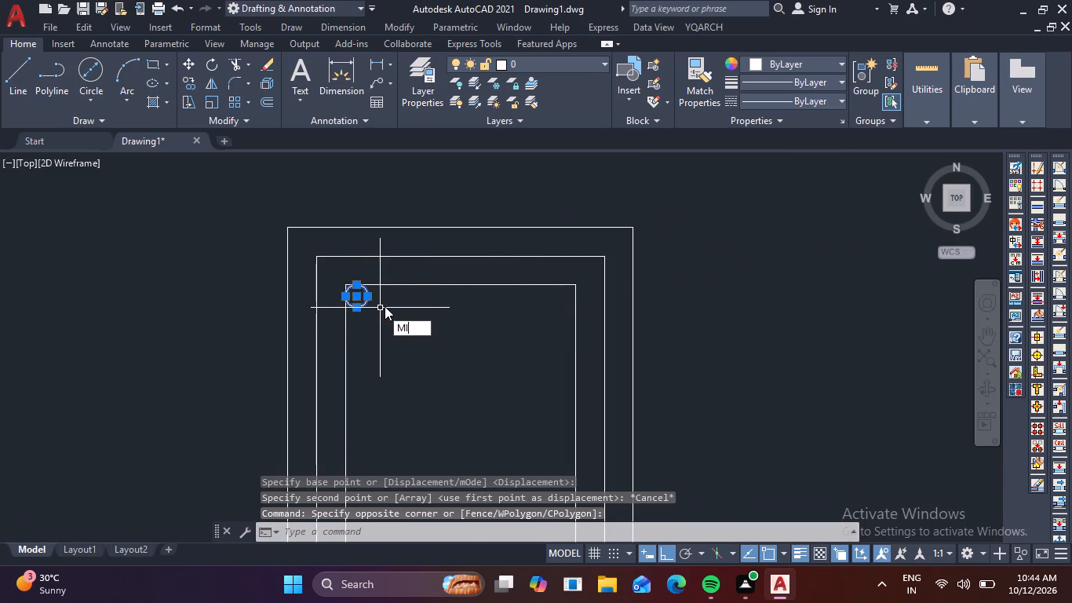
key(space)
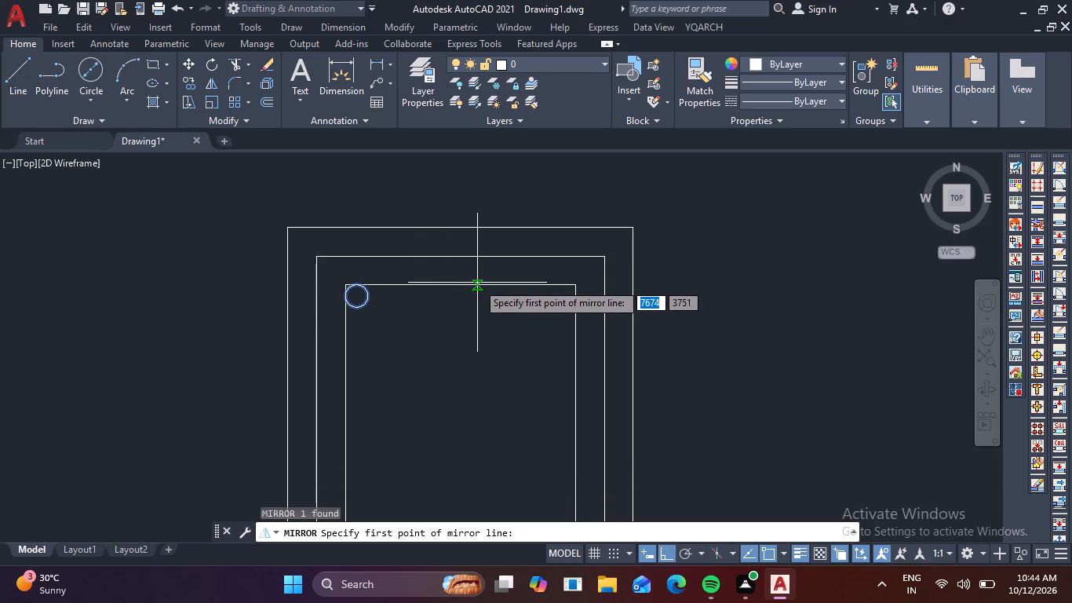
click(459, 287)
click(481, 399)
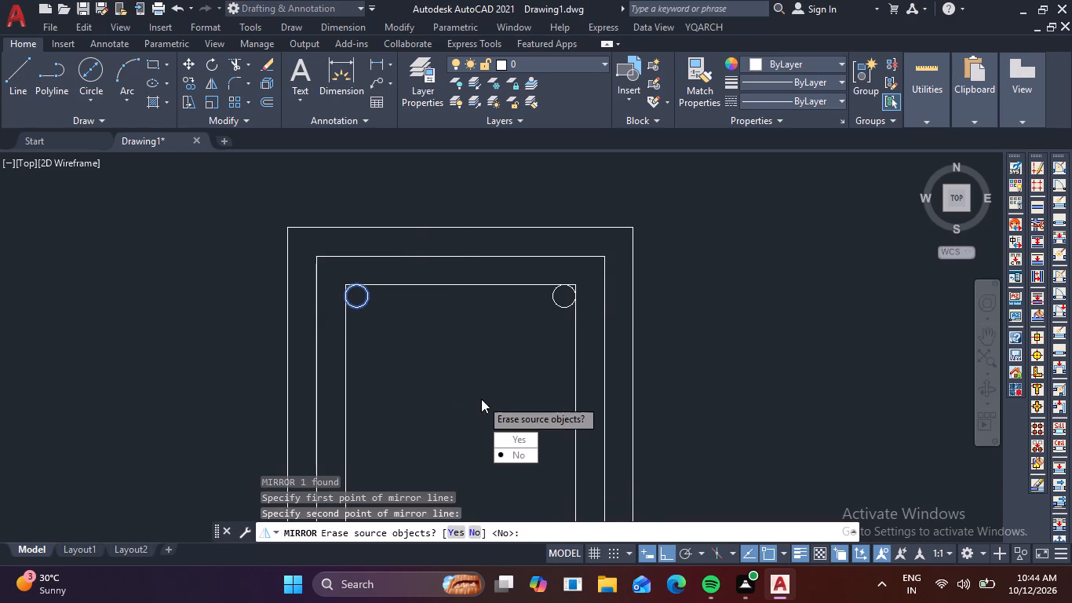
key(space)
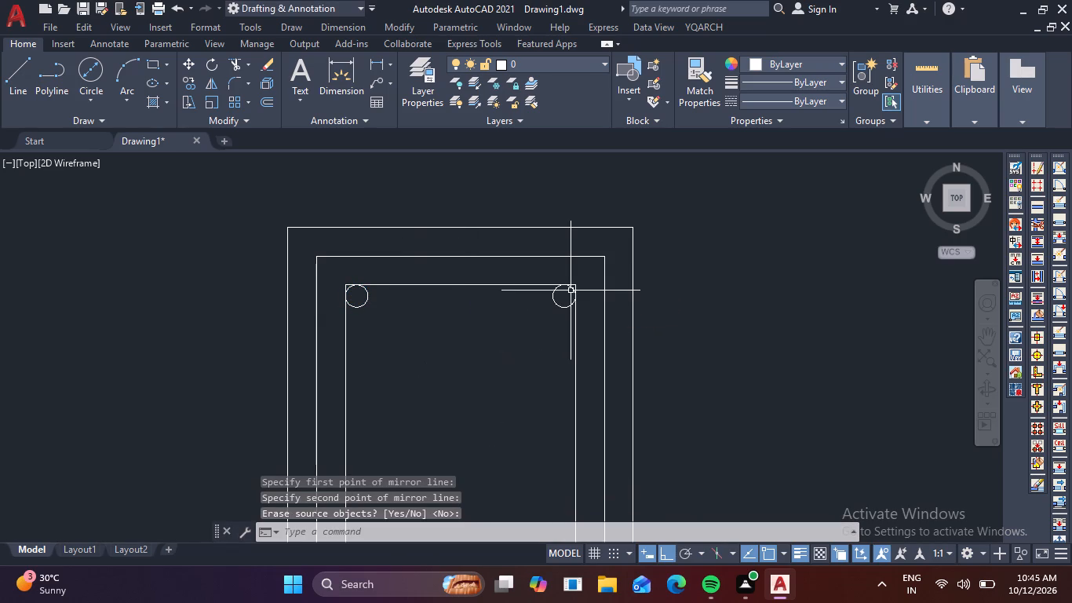
Mirror the two upper corner circles about the innermost rectangle's horizontal centreline to its lower corners, keeping the originals.
click(561, 294)
click(544, 301)
click(388, 304)
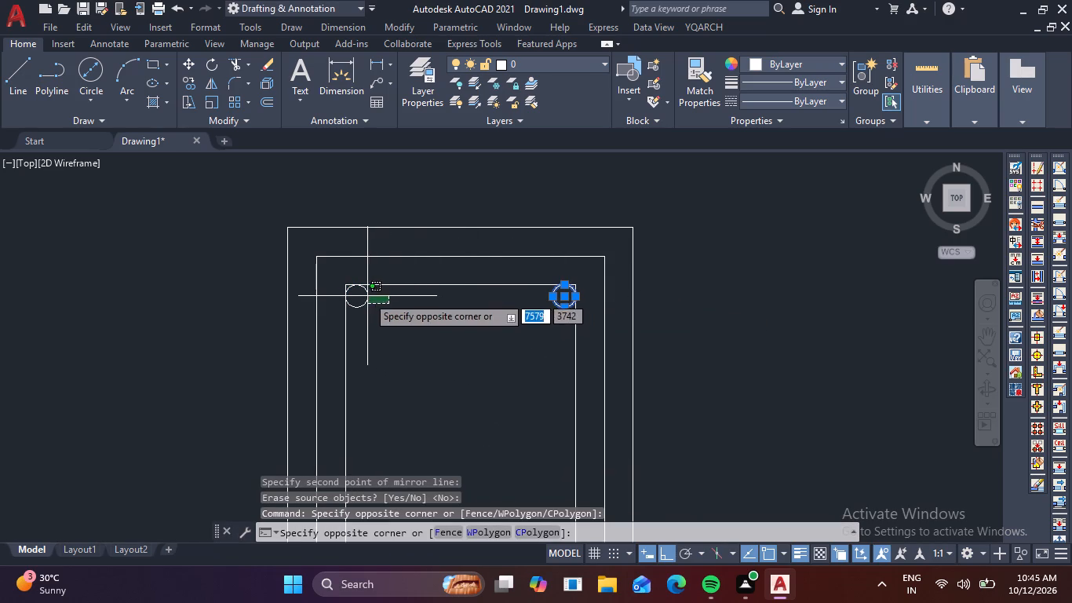
click(365, 295)
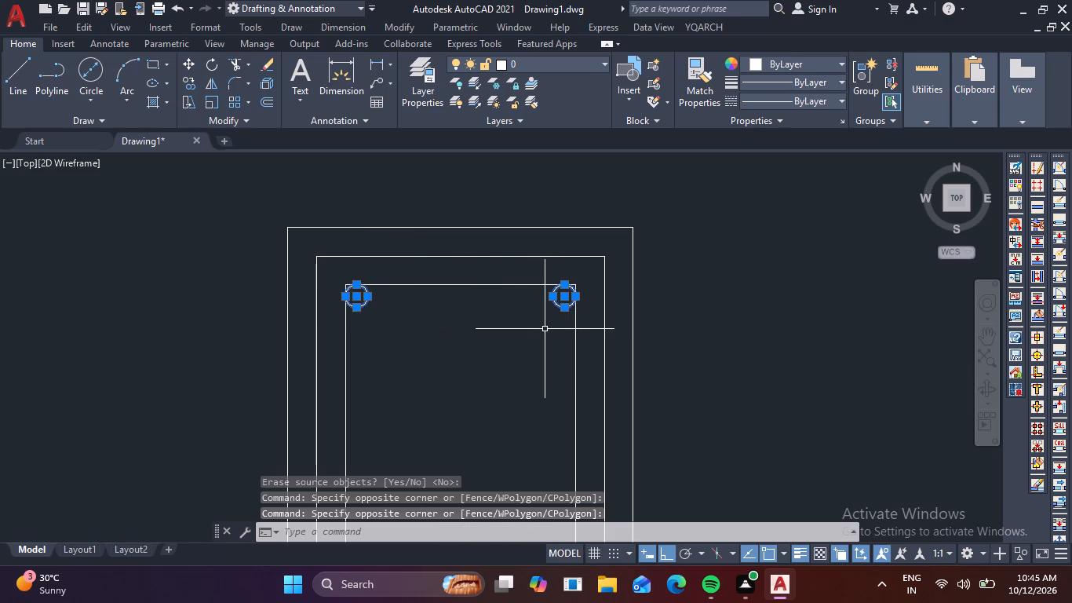
key(m)
key(i)
key(space)
scroll(560, 351, down, 2)
middle_drag(558, 360, 571, 318)
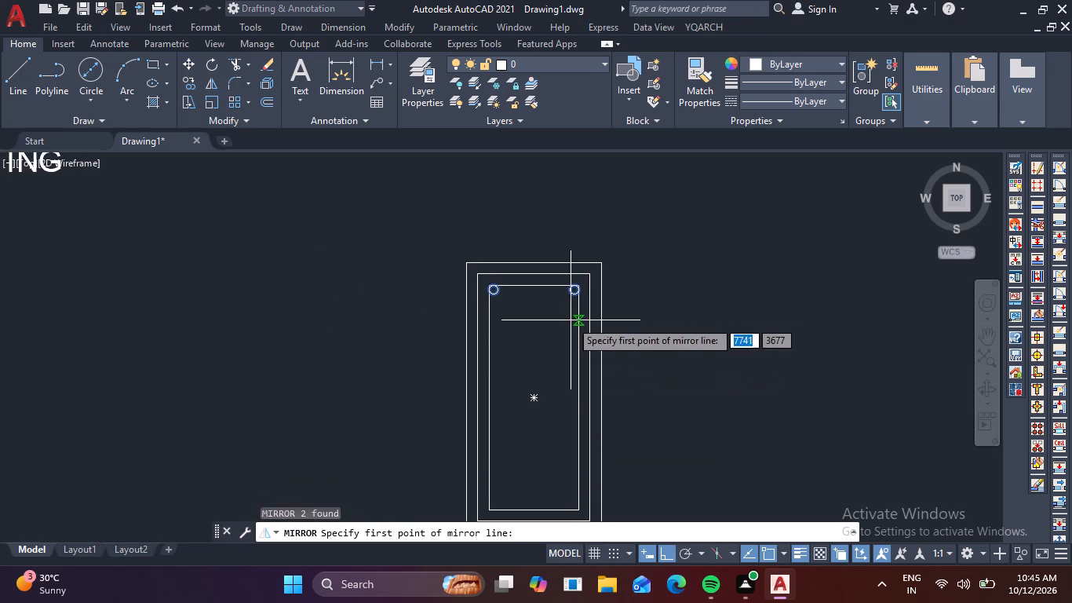
click(581, 394)
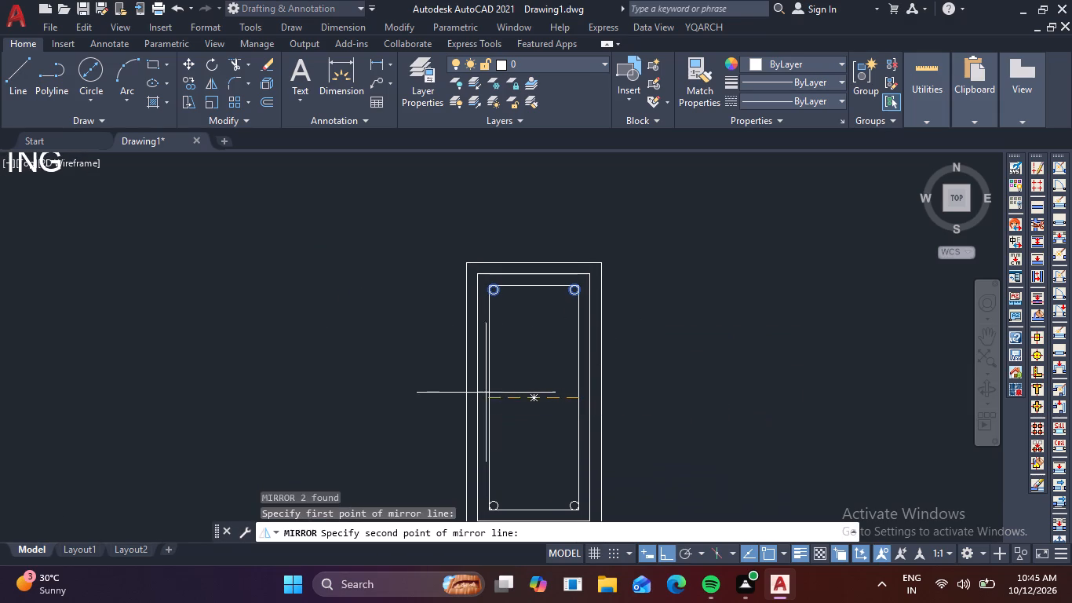
click(393, 396)
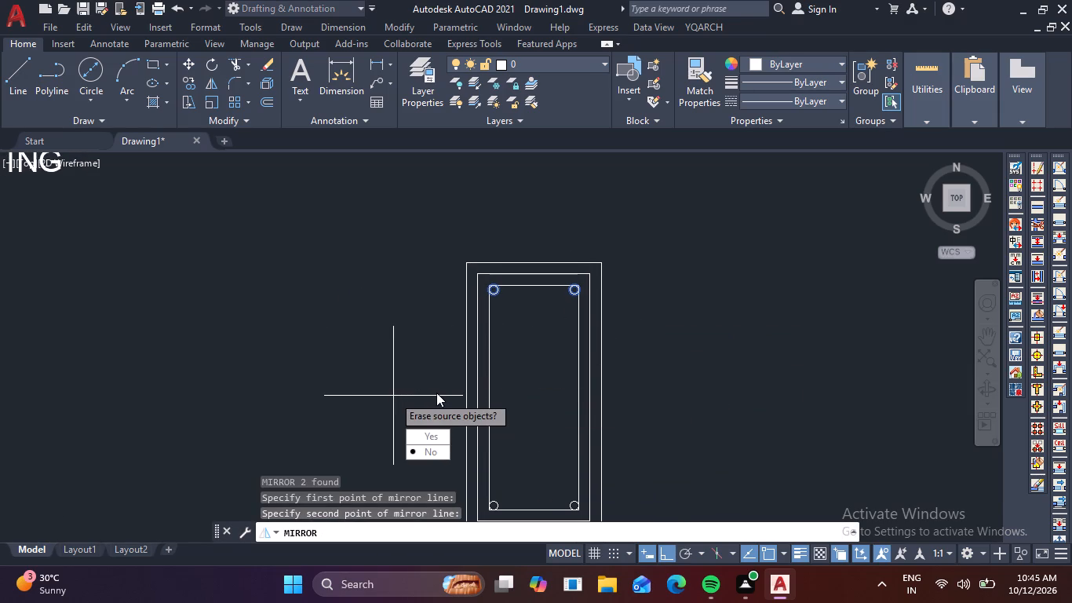
key(space)
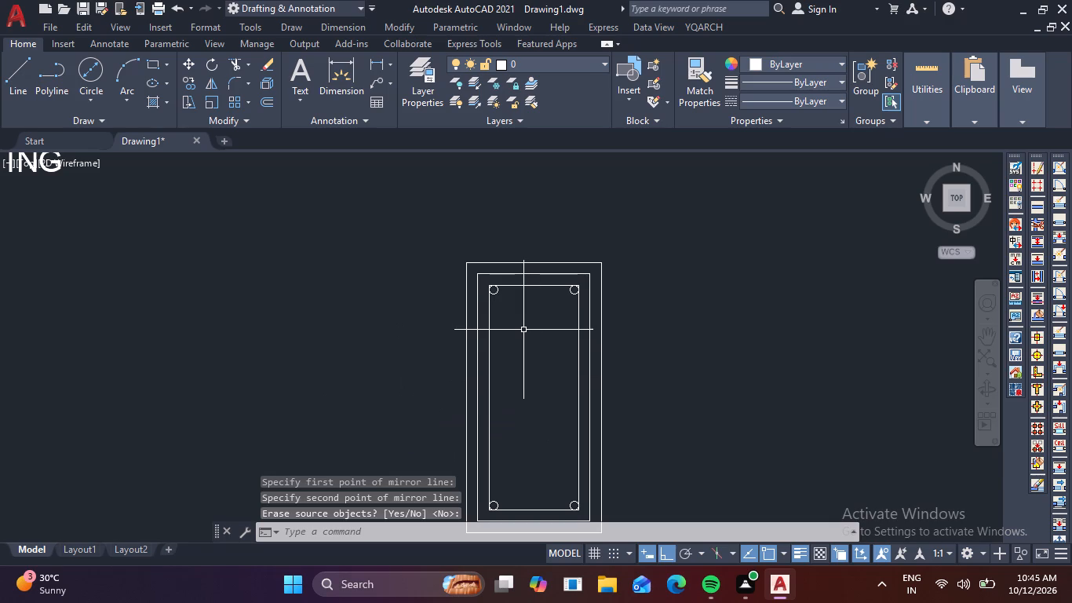
Copy the two upper corner circles straight down to the midpoint height of the innermost rectangle's long sides.
scroll(515, 317, up, 3)
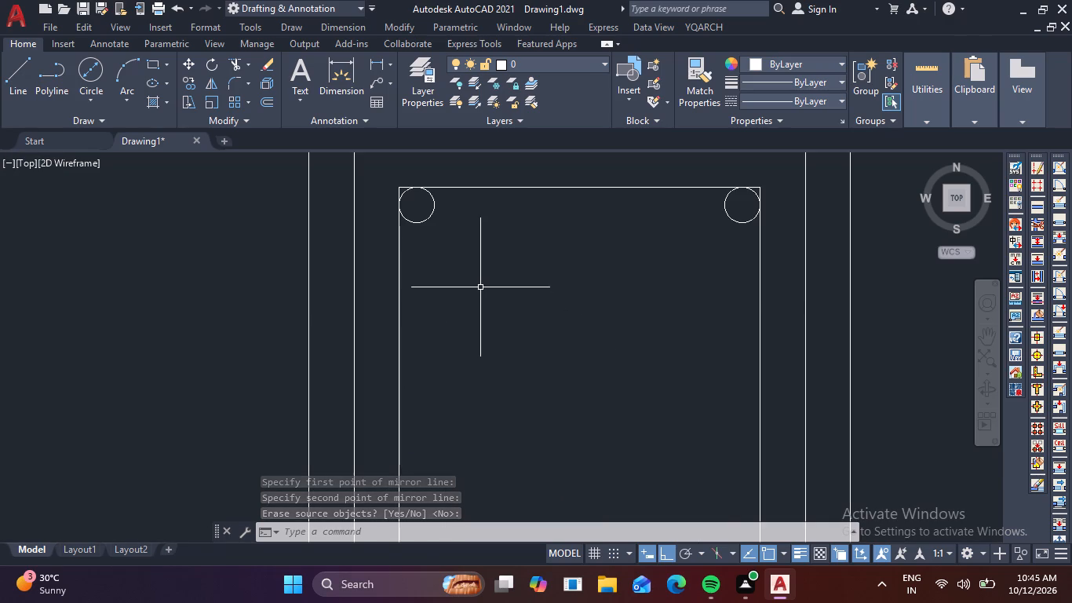
drag(453, 225, 445, 221)
click(426, 214)
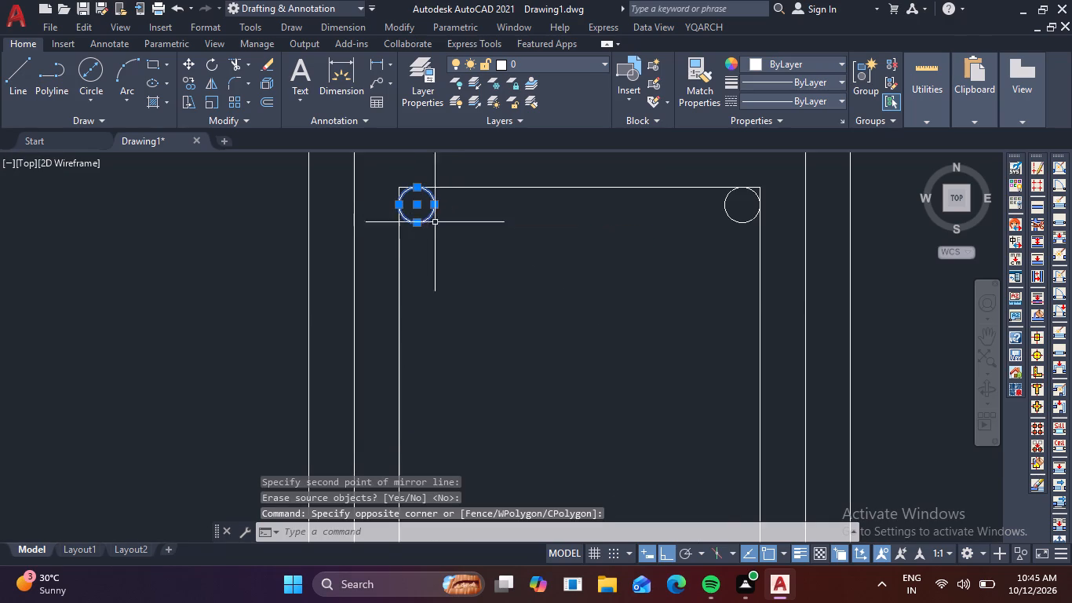
click(739, 206)
click(697, 214)
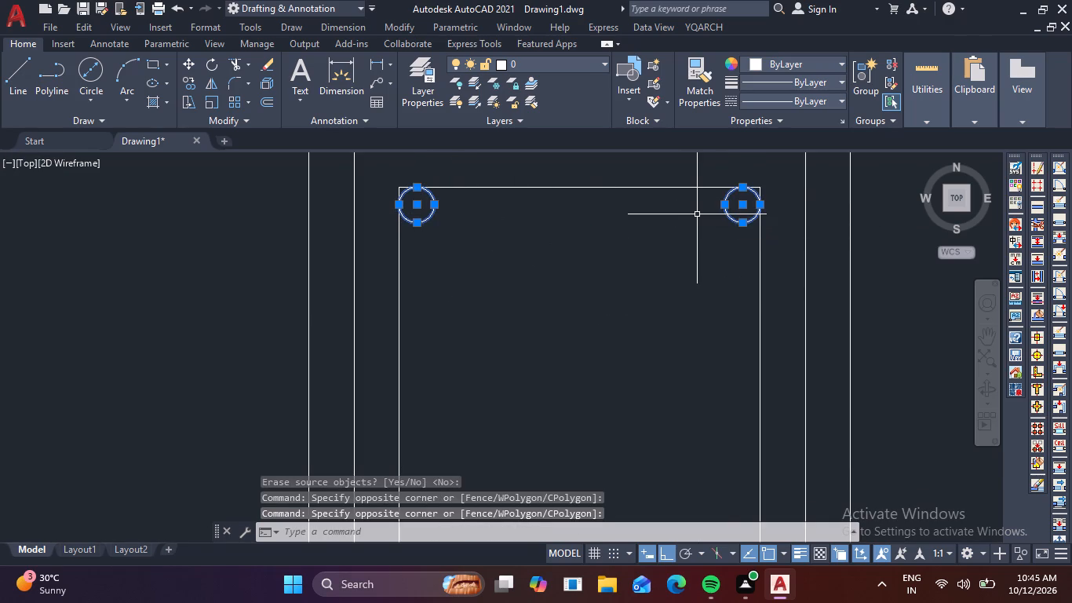
text(CO)
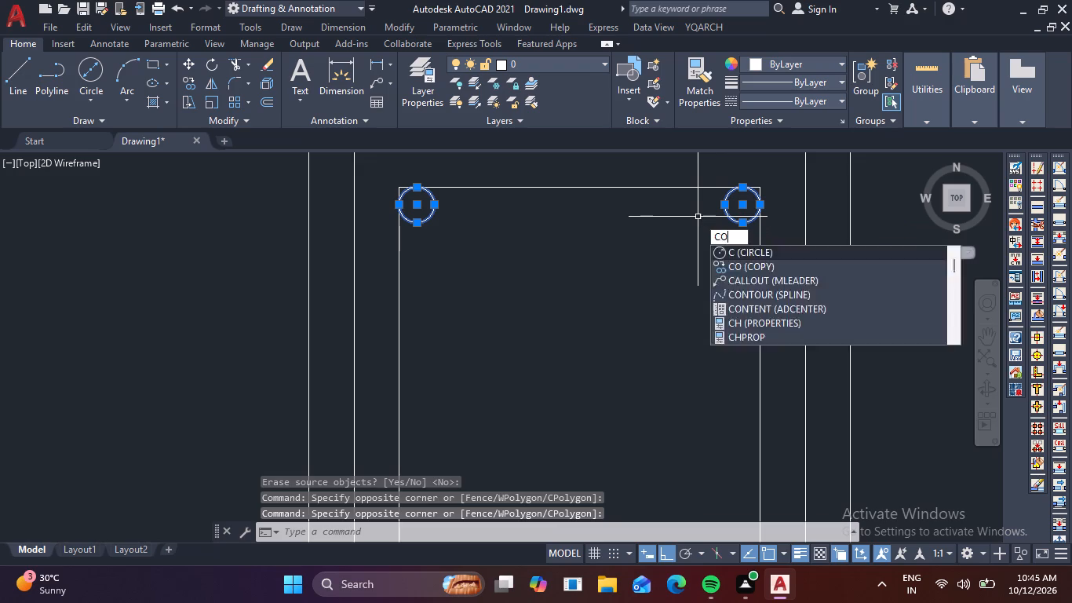
key(space)
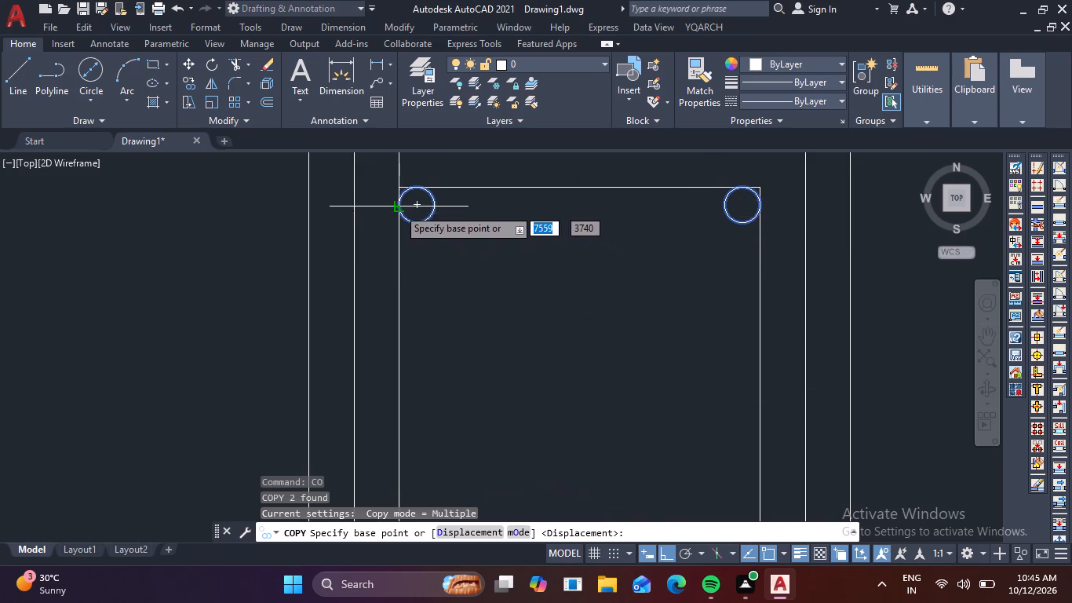
click(398, 208)
scroll(393, 245, down, 2)
middle_drag(378, 276, 436, 194)
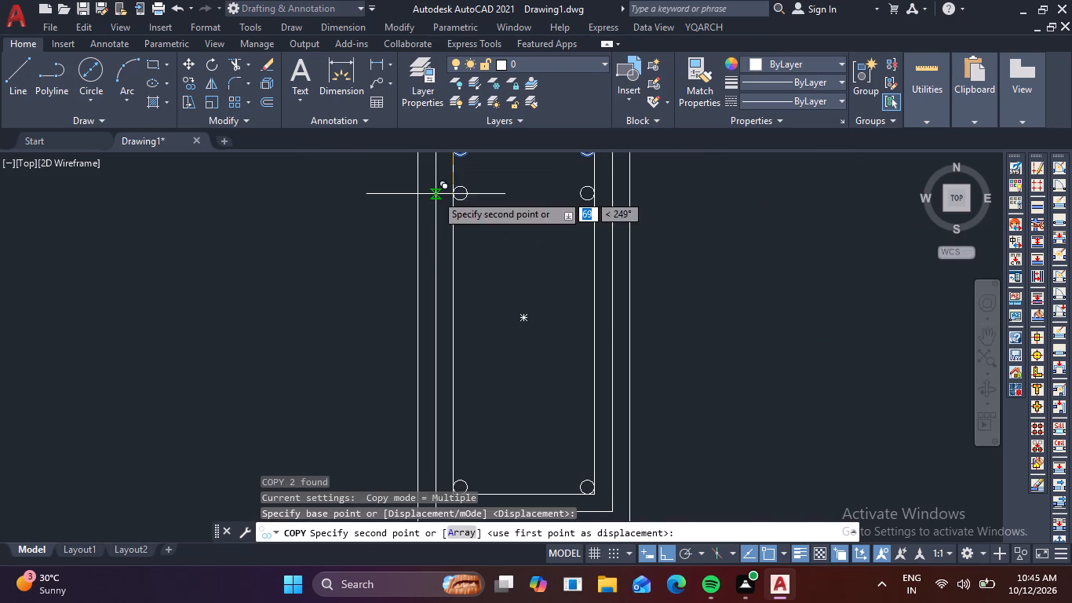
scroll(450, 318, up, 1)
click(450, 318)
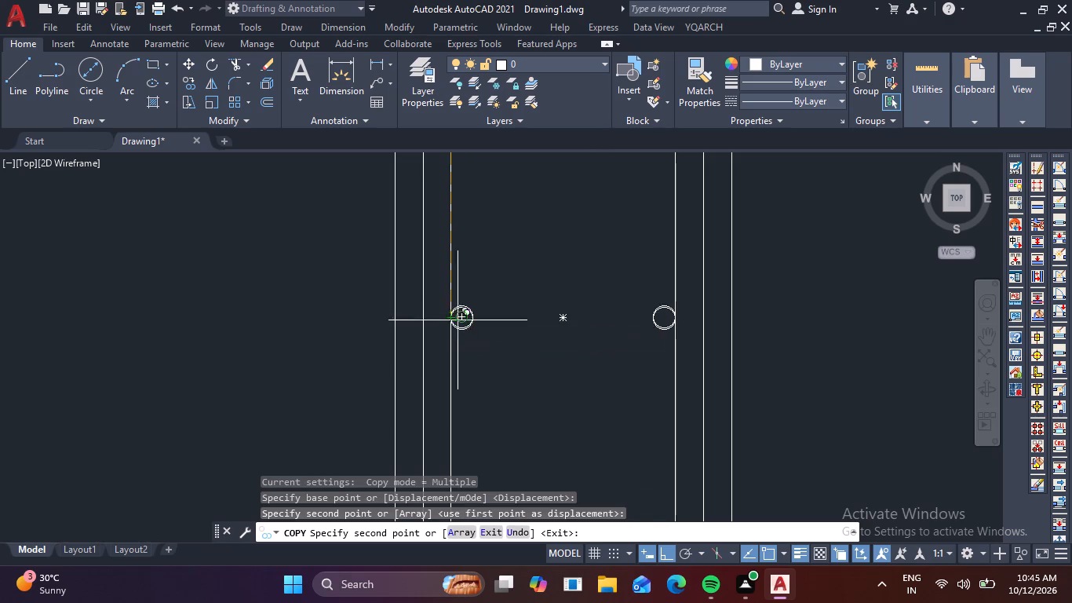
key(Escape)
Set the lineweight of the column section's outermost rectangle to 0.30 mm.
scroll(581, 335, down, 1)
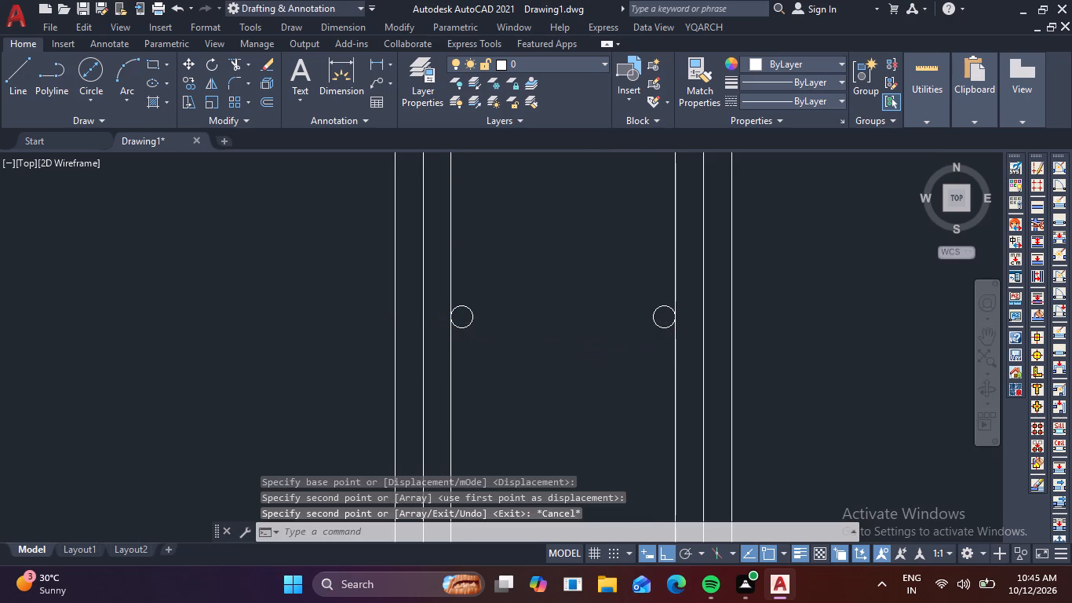
scroll(581, 335, down, 1)
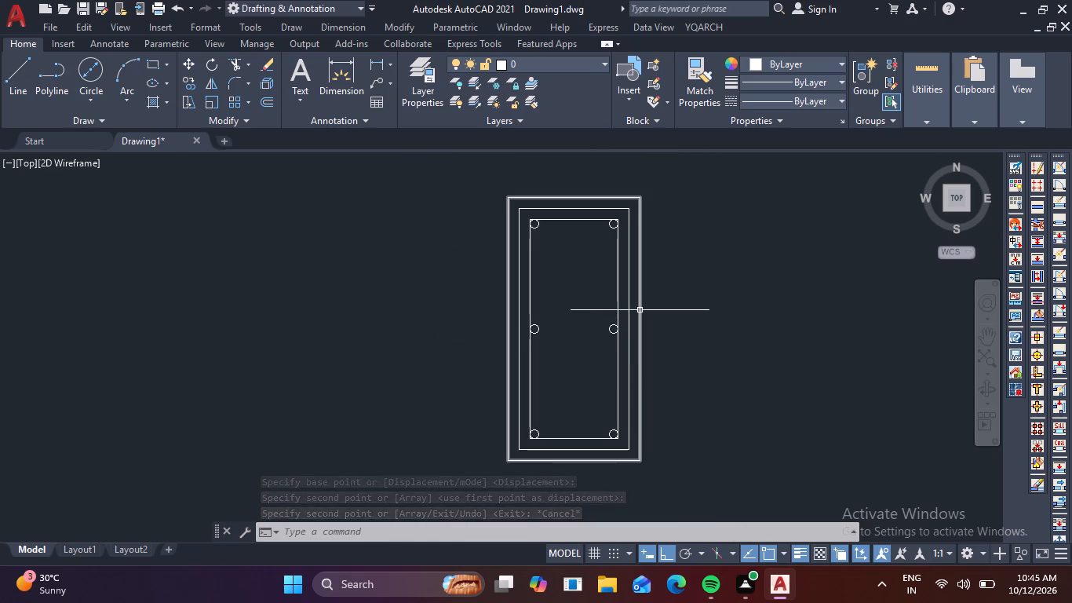
click(640, 310)
click(840, 81)
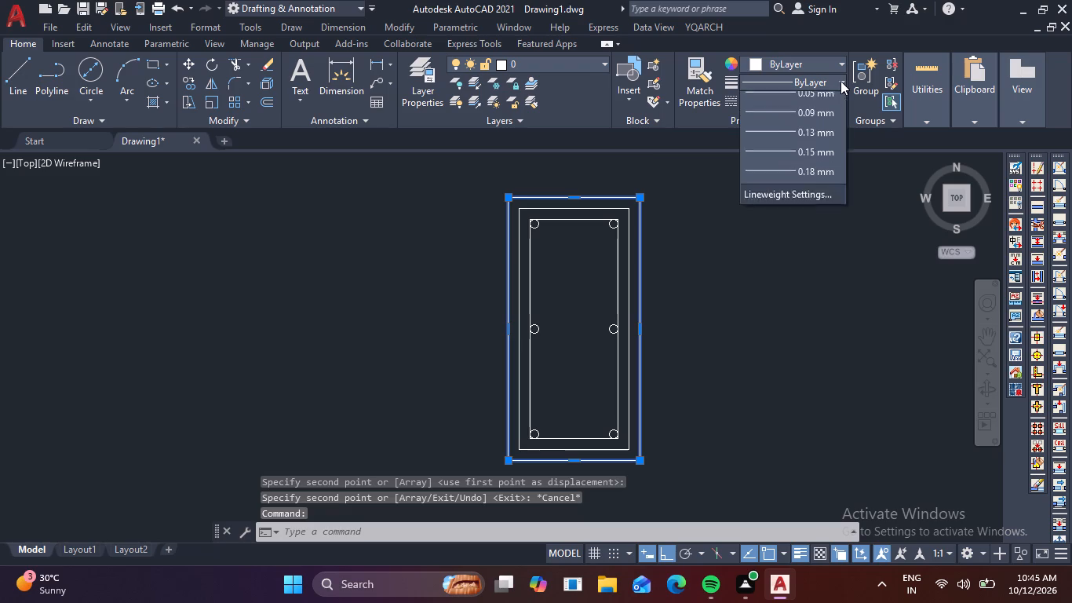
scroll(797, 173, down, 5)
scroll(789, 188, up, 4)
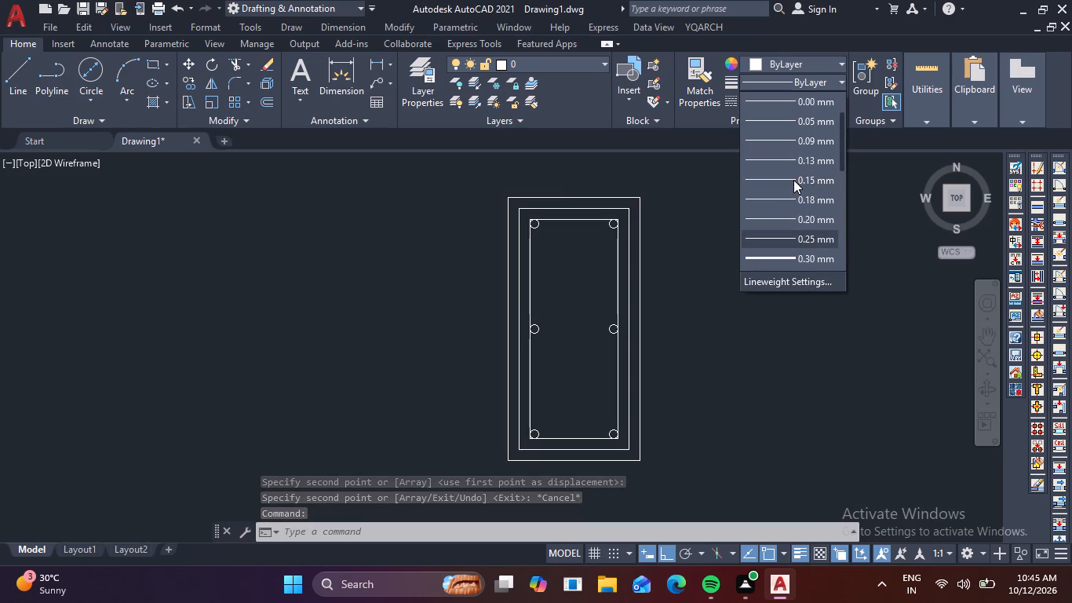
scroll(794, 183, down, 1)
click(783, 193)
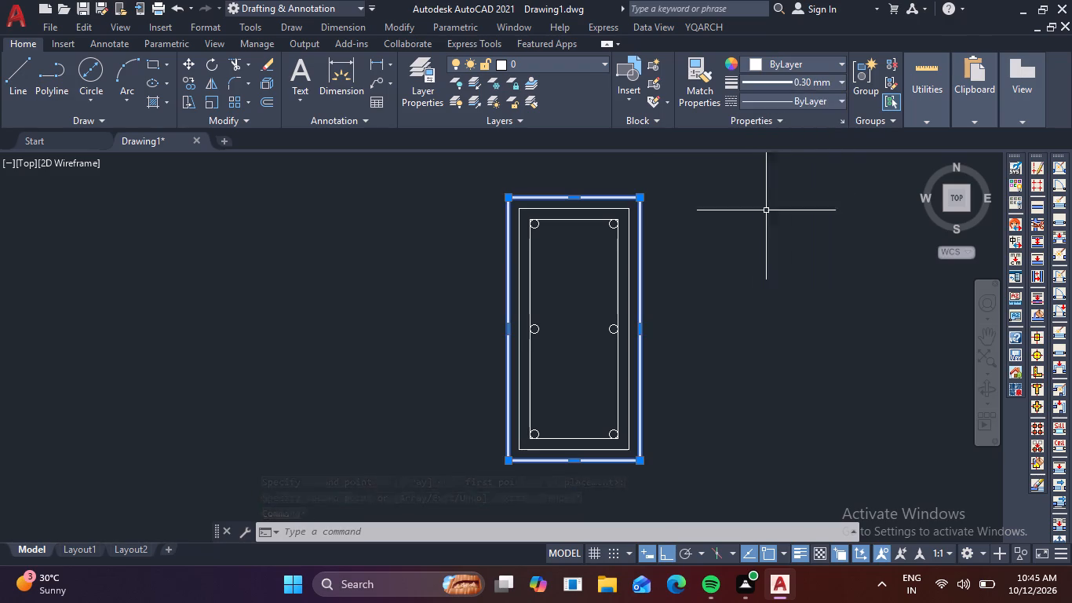
key(Escape)
Move the whole column section by its centre into the middle of the 400 by 700 rectangle in the trapezoid footing plan.
scroll(743, 267, down, 2)
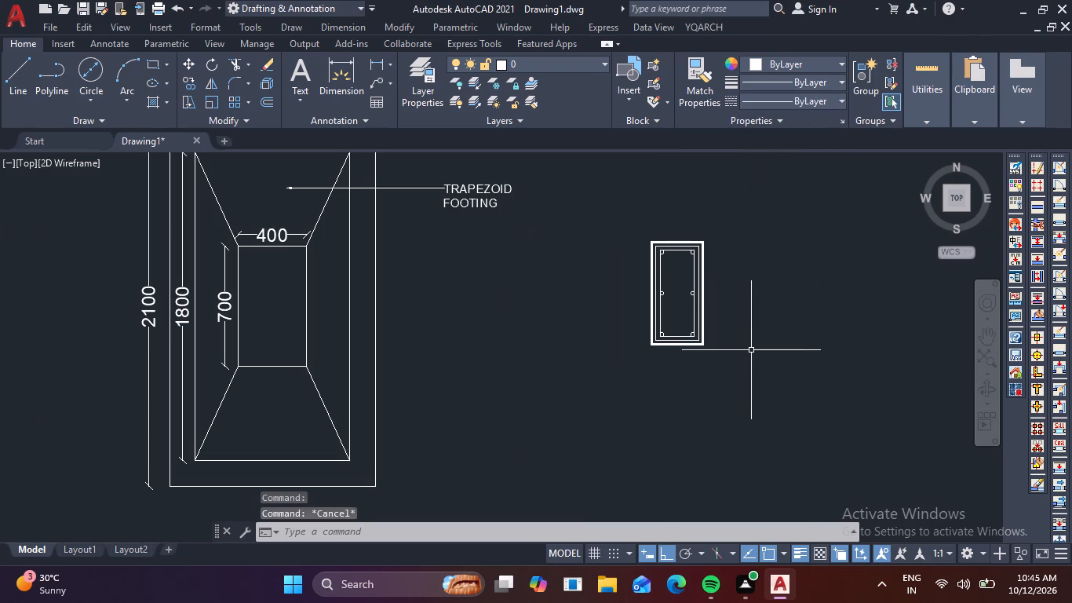
click(757, 371)
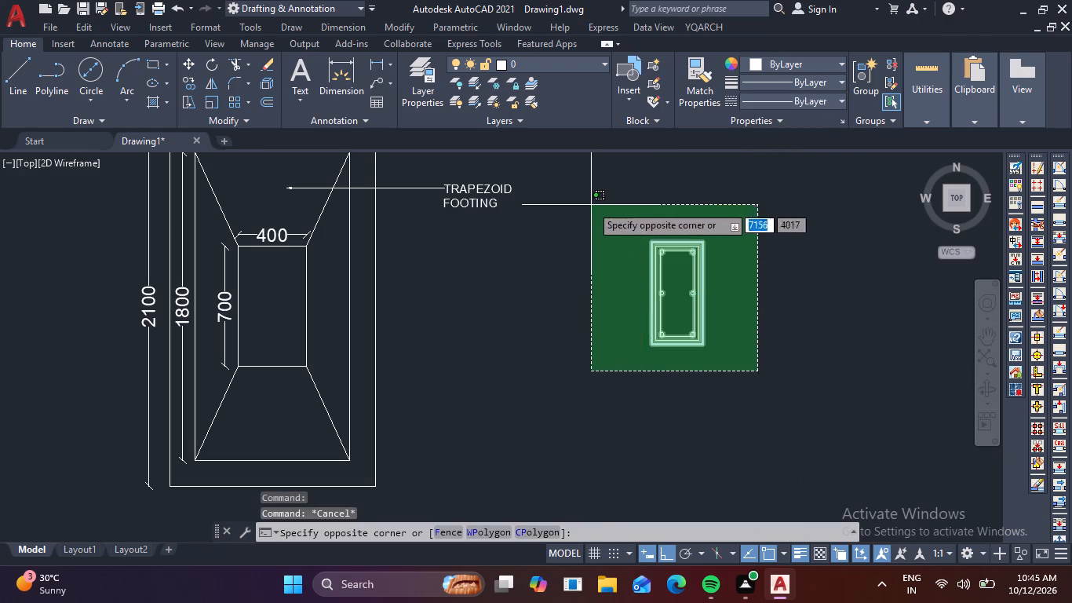
click(591, 205)
key(m)
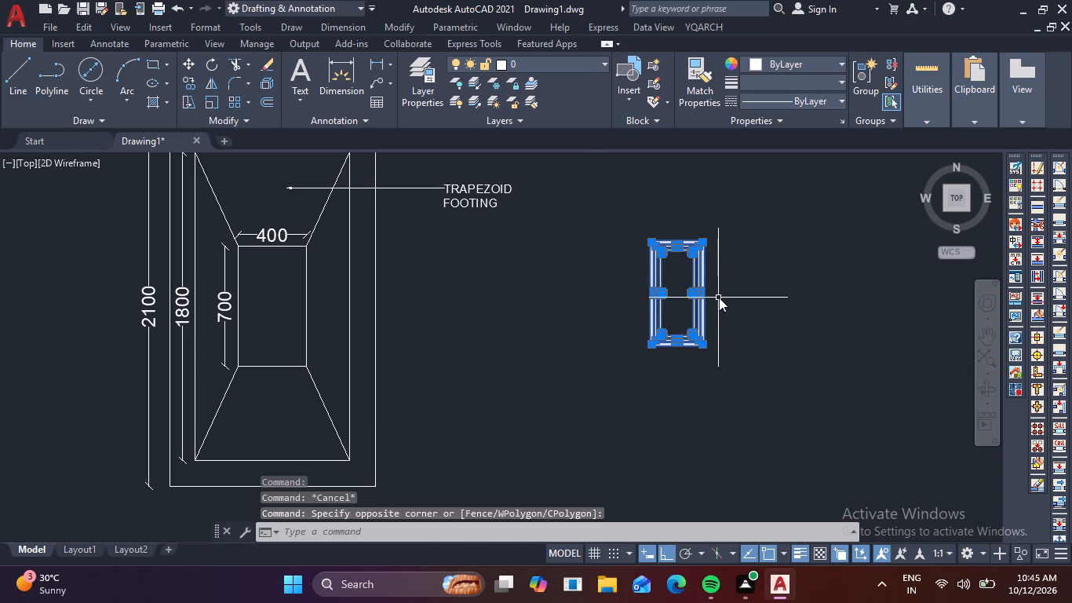
key(space)
click(679, 291)
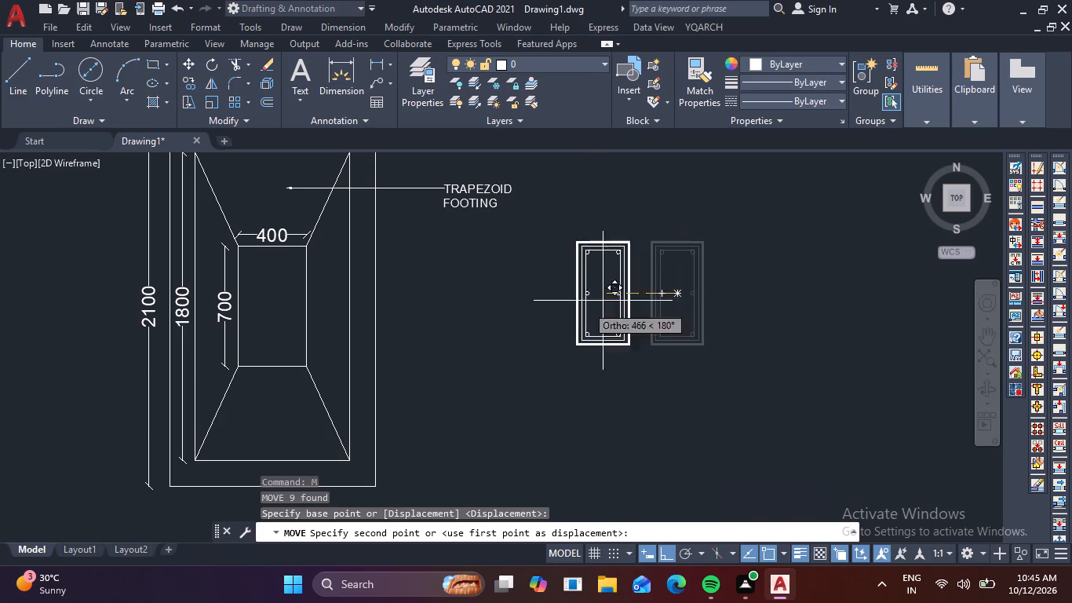
key(F8)
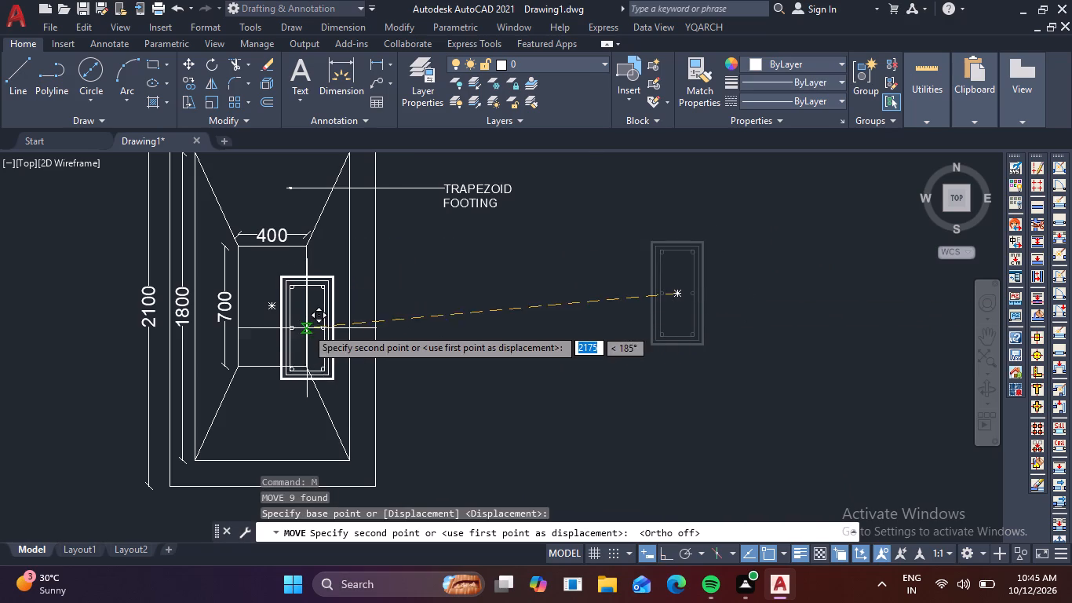
scroll(278, 310, up, 2)
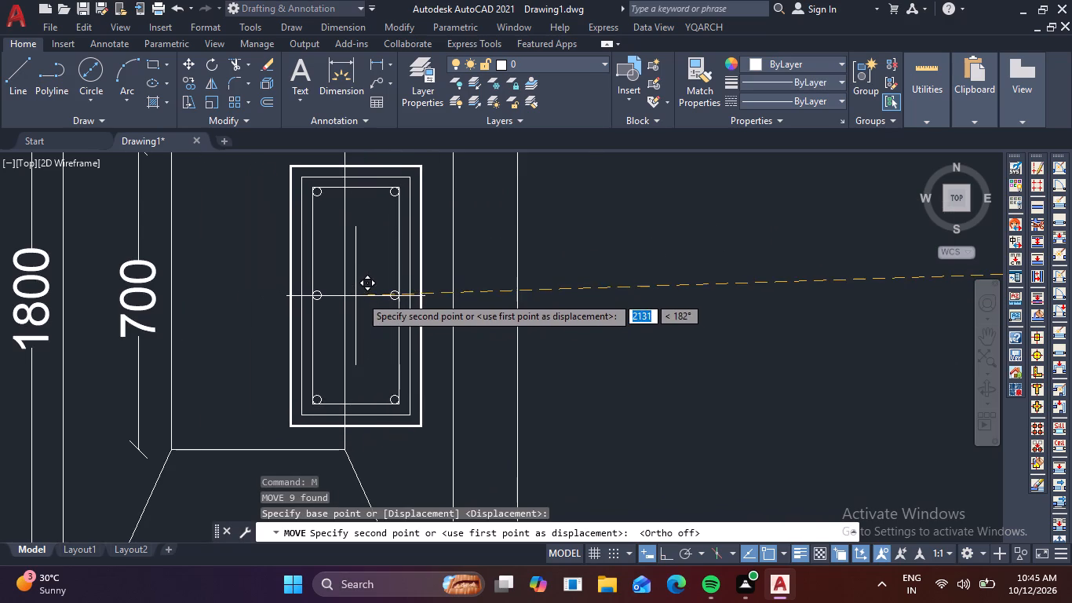
click(255, 295)
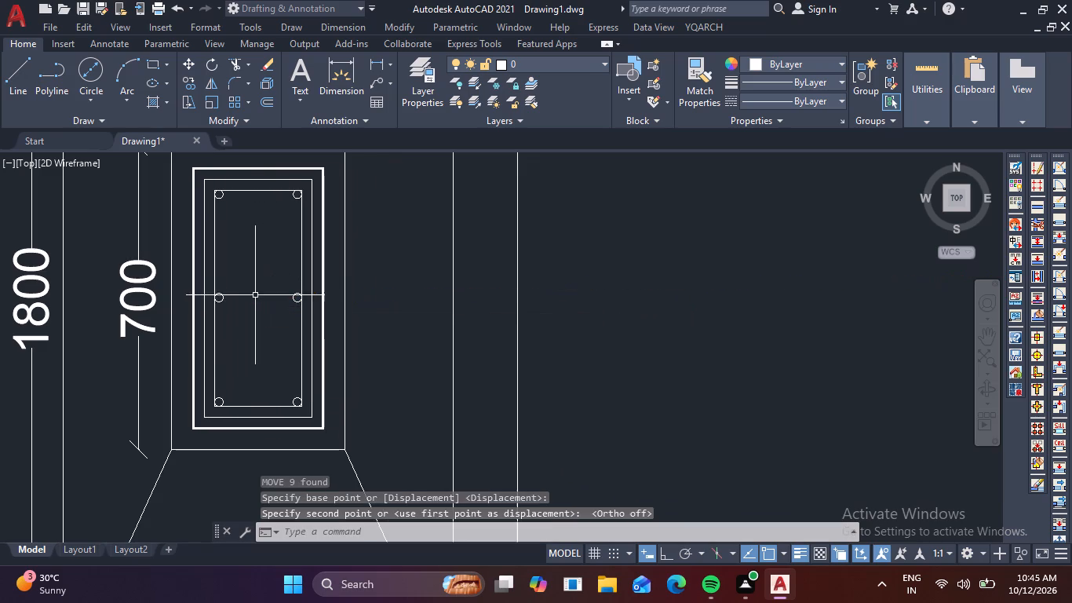
key(Escape)
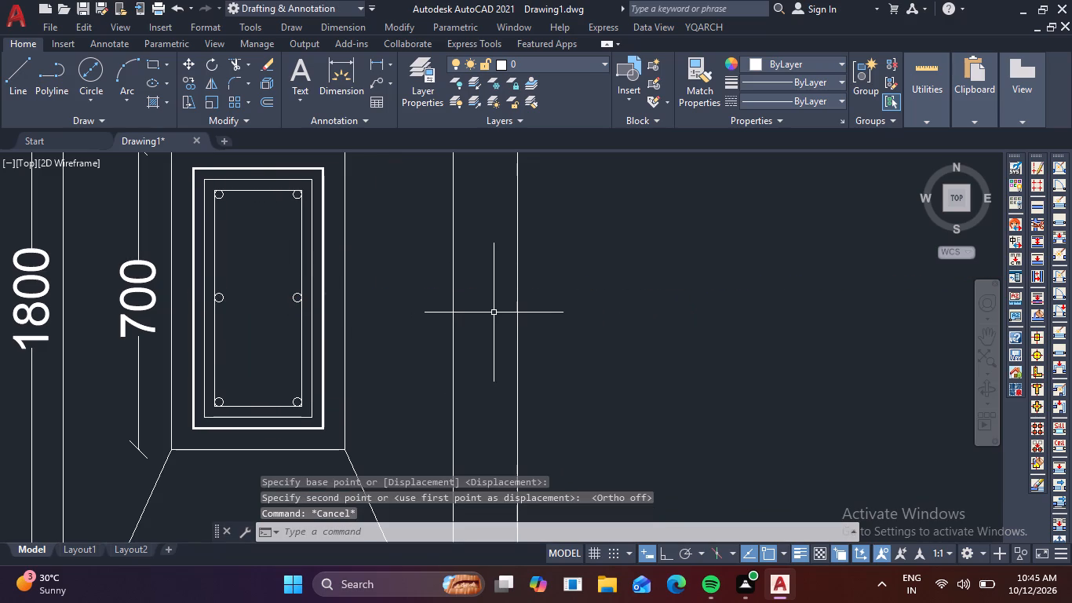
Draw a horizontal multileader from beside the column section's outermost rectangle, landing in line with the start of the TRAPEZOID FOOTING note.
text(MULT)
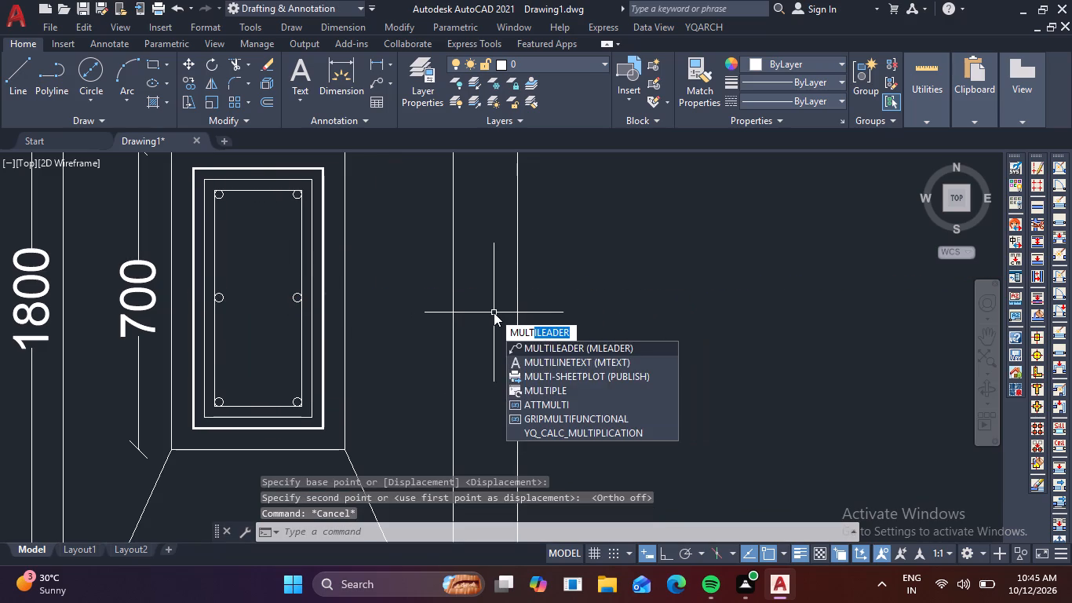
key(space)
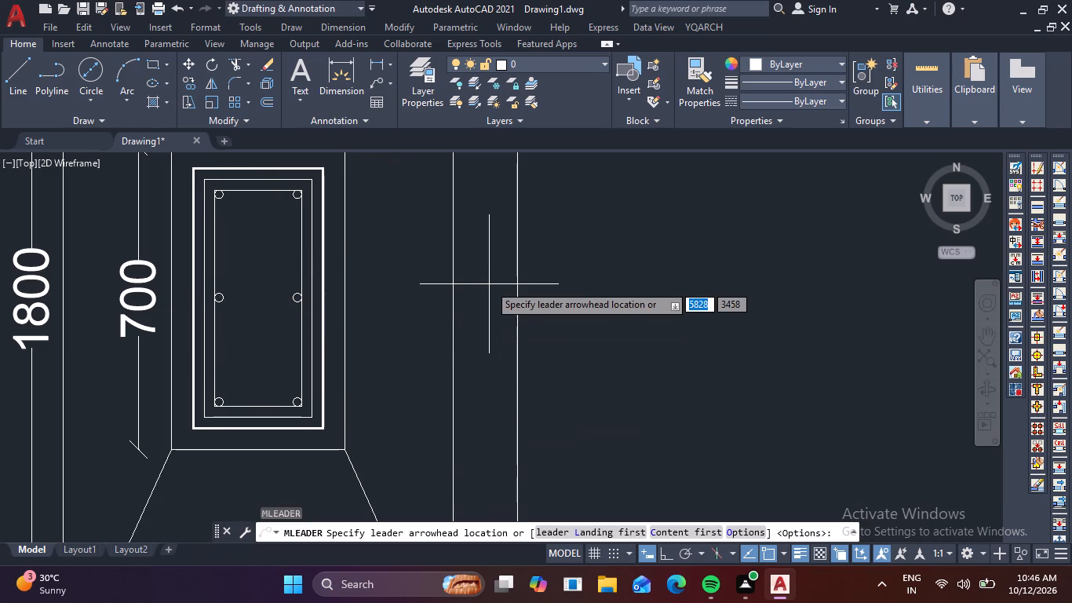
scroll(338, 249, up, 1)
click(326, 241)
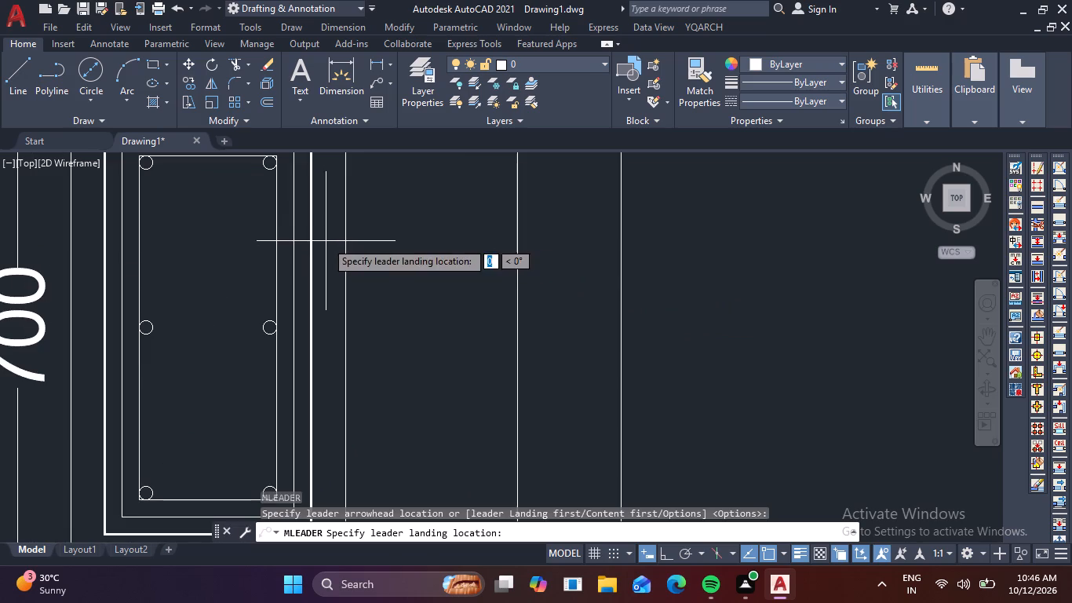
key(F8)
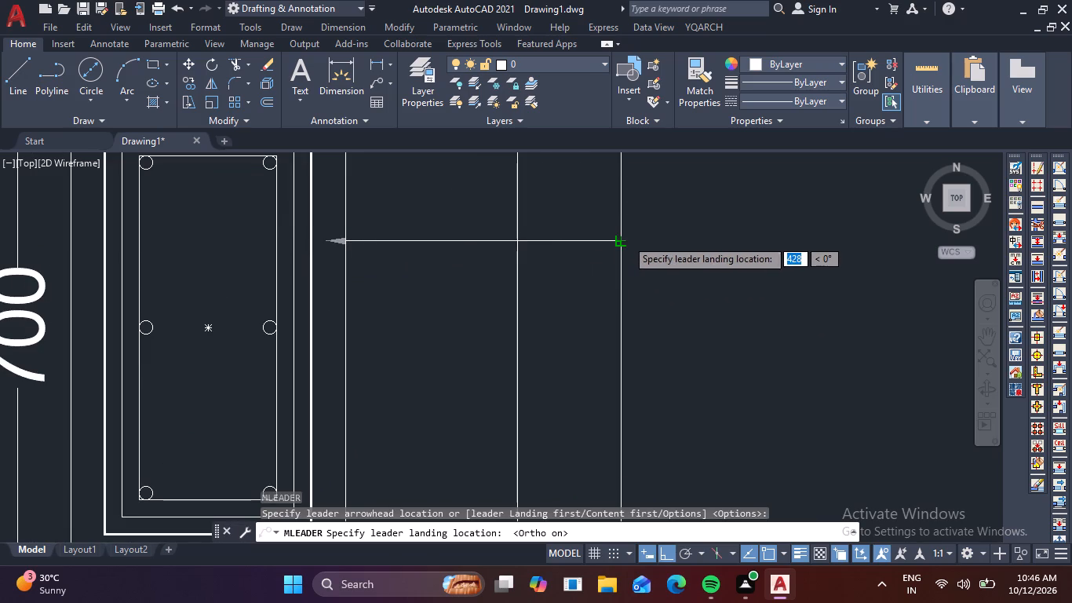
scroll(646, 246, down, 2)
middle_drag(669, 243, 537, 331)
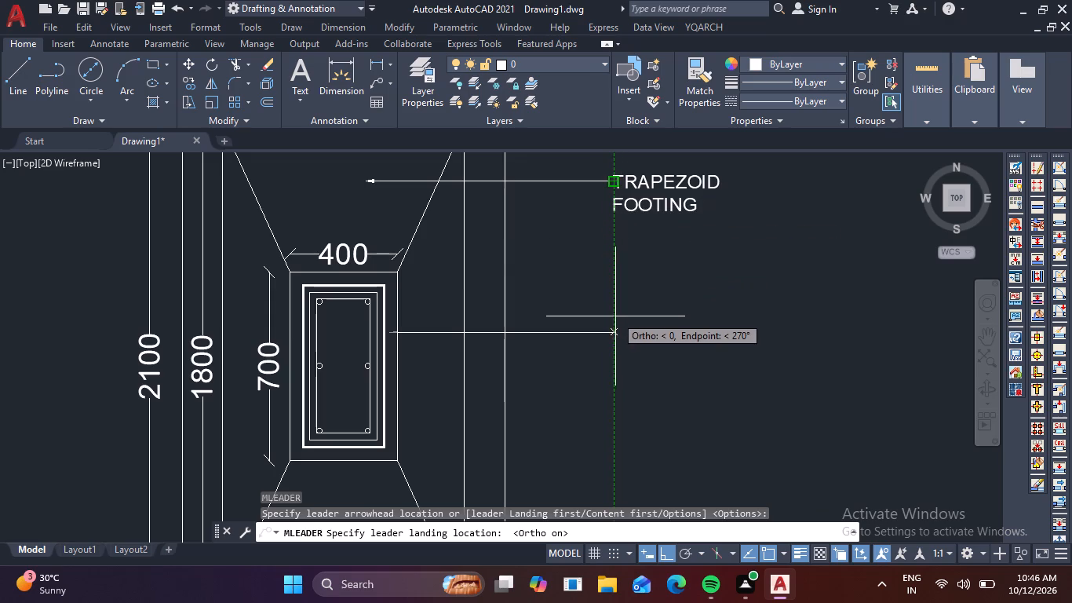
click(614, 338)
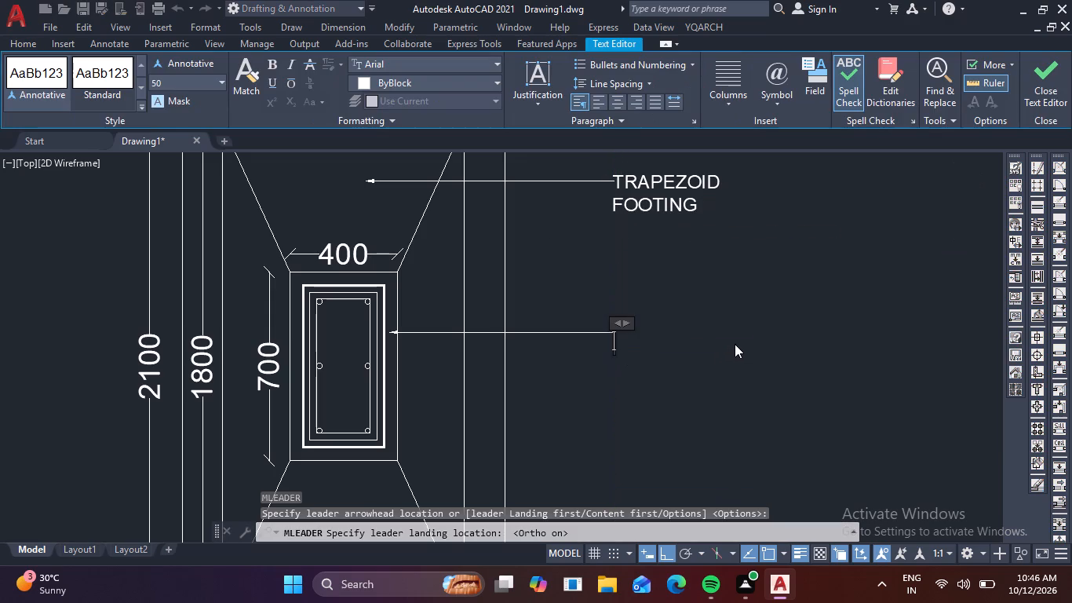
Enter the leader's two-line text as "300X600MM" and "RCC COLUMN".
text(300)
key(x)
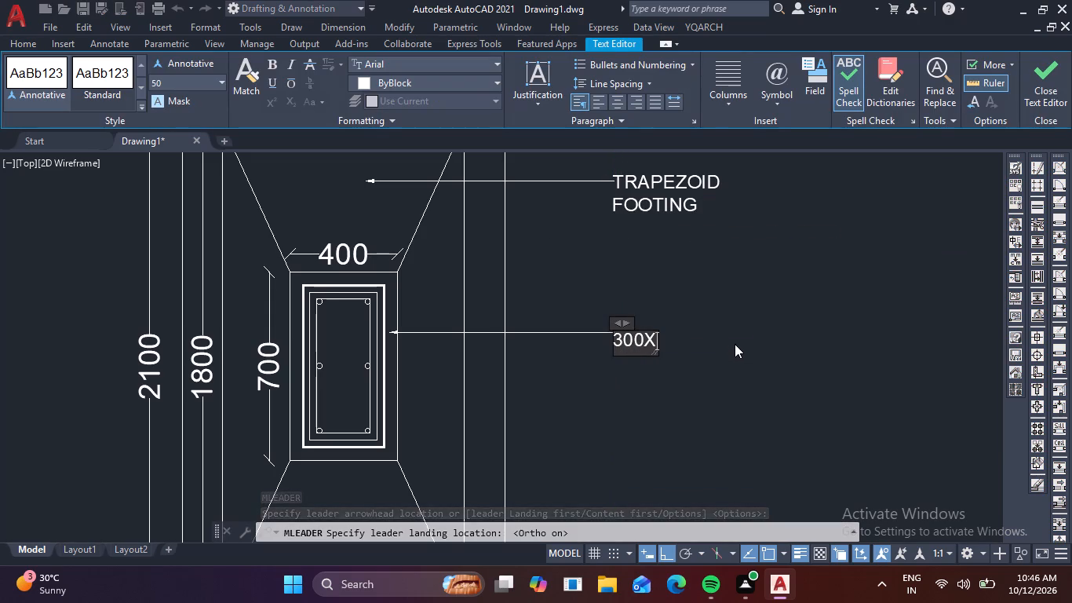
text(600)
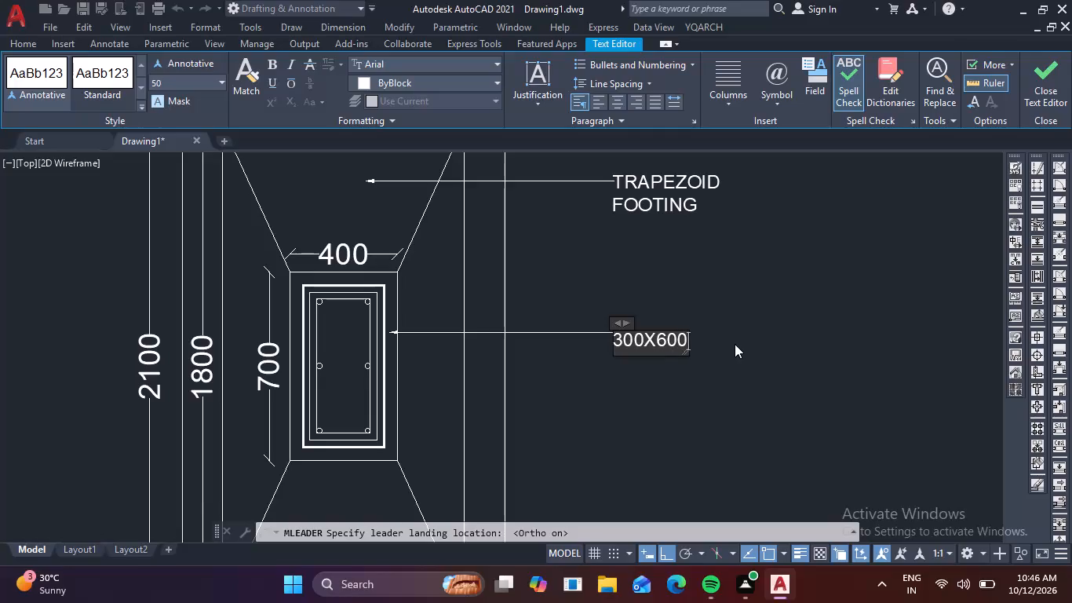
text(MM)
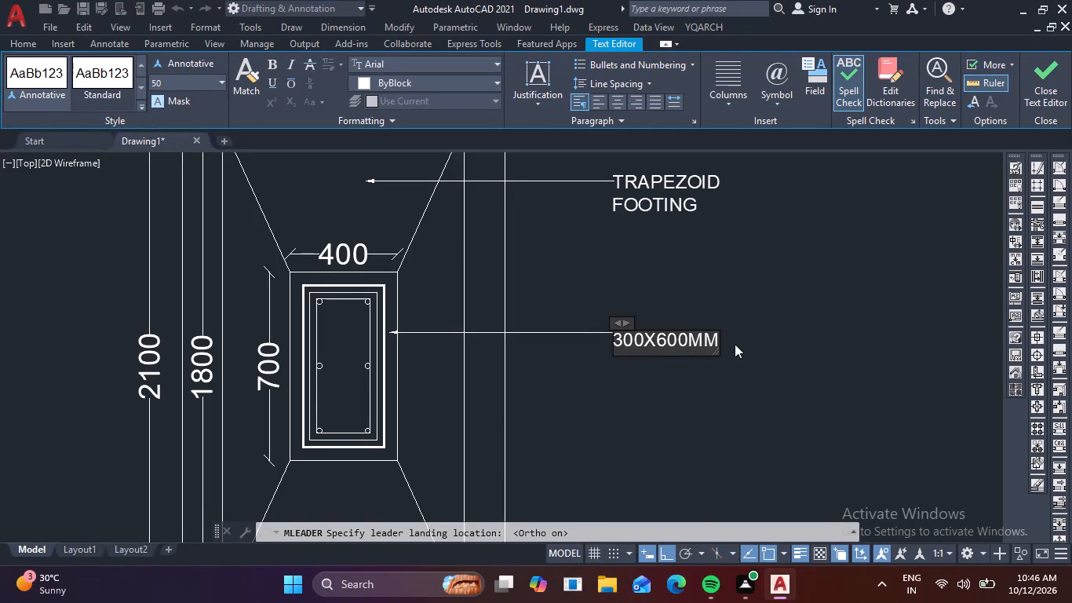
key(Return)
text(RCC)
key(space)
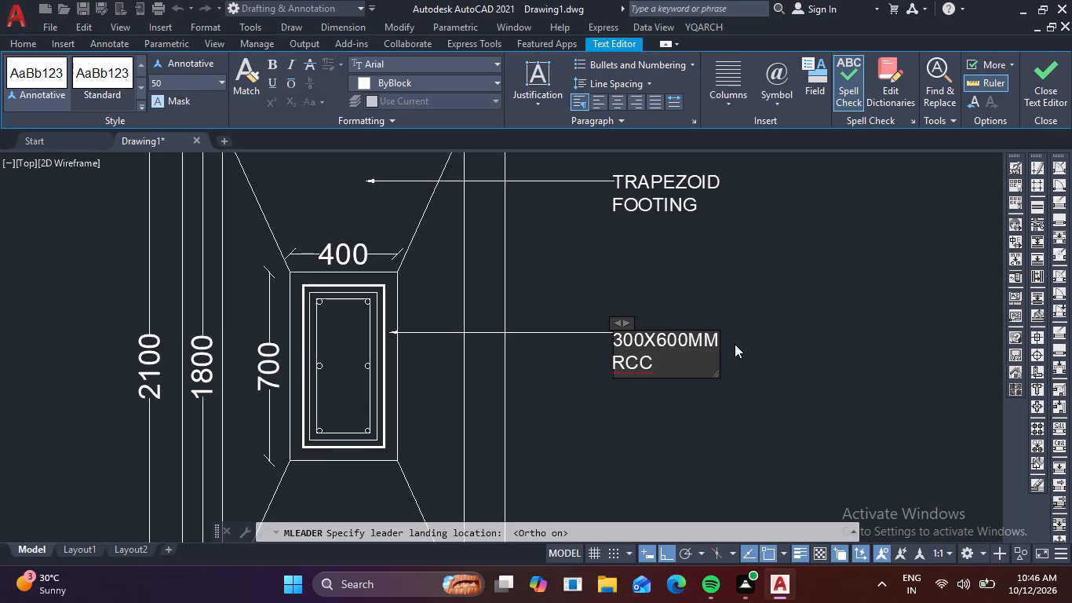
text(CO;UMN)
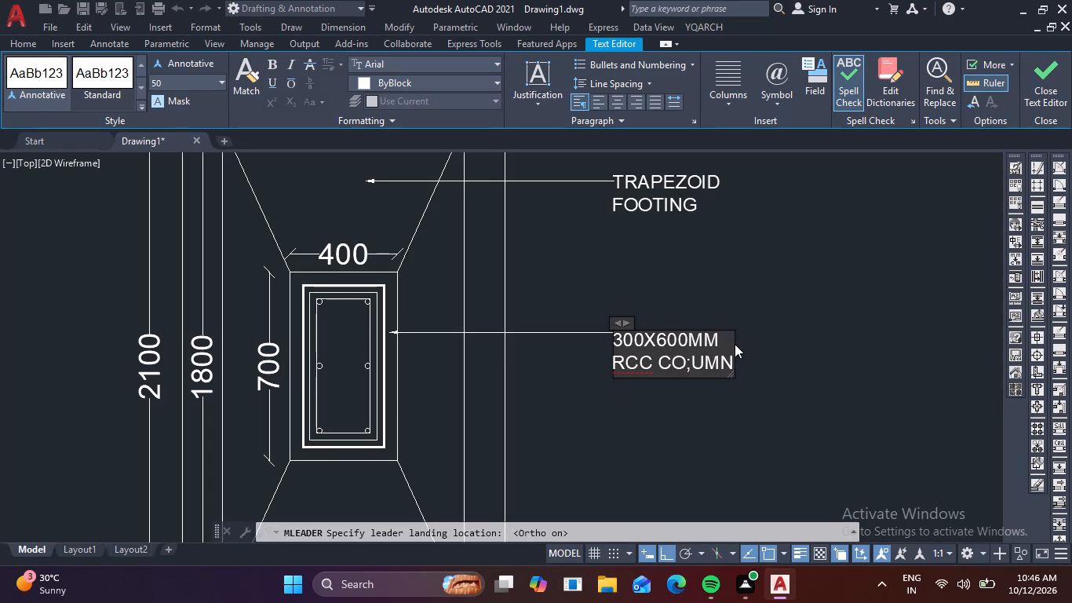
key(Left)
key(Left)
key(Left)
key(BackSpace)
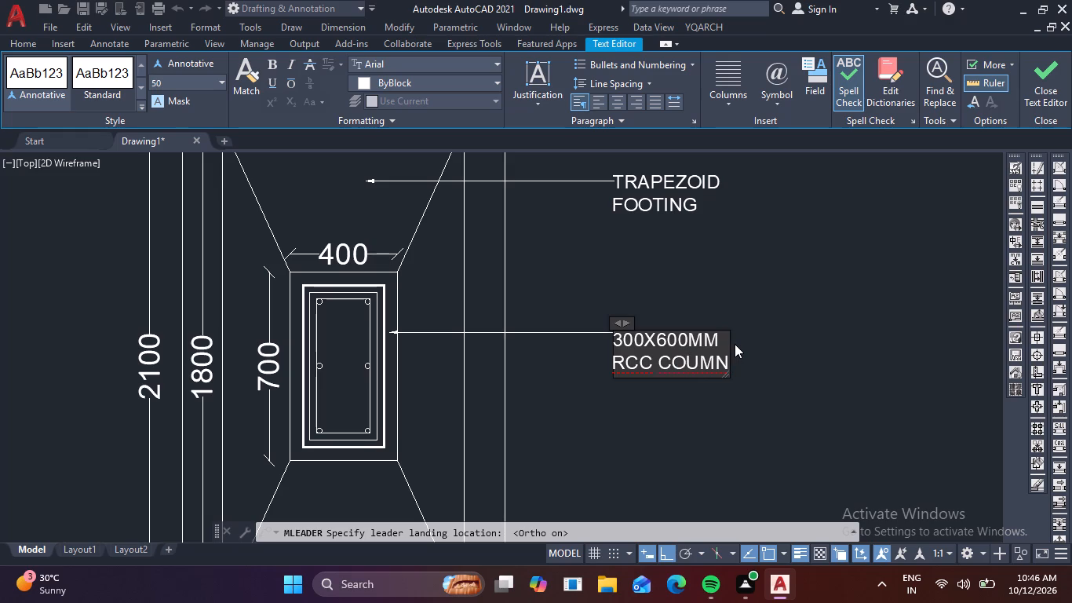
key(l)
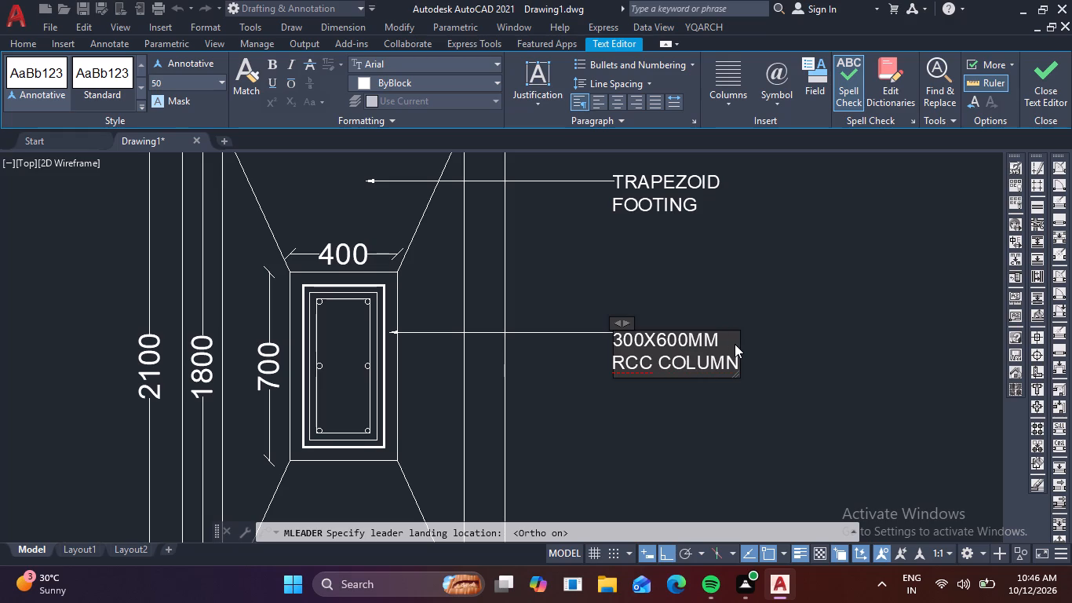
click(730, 287)
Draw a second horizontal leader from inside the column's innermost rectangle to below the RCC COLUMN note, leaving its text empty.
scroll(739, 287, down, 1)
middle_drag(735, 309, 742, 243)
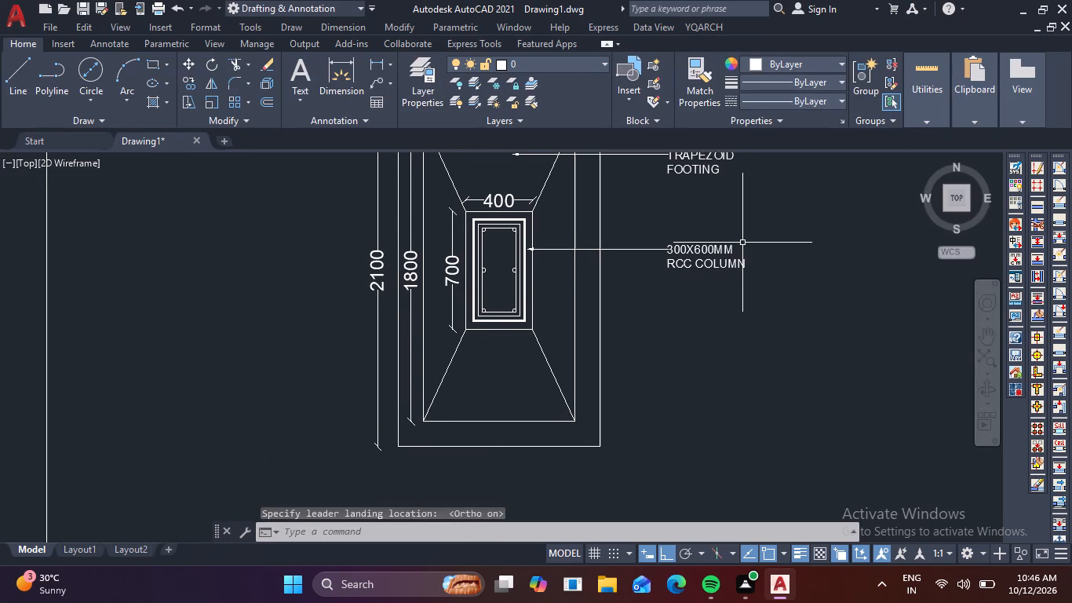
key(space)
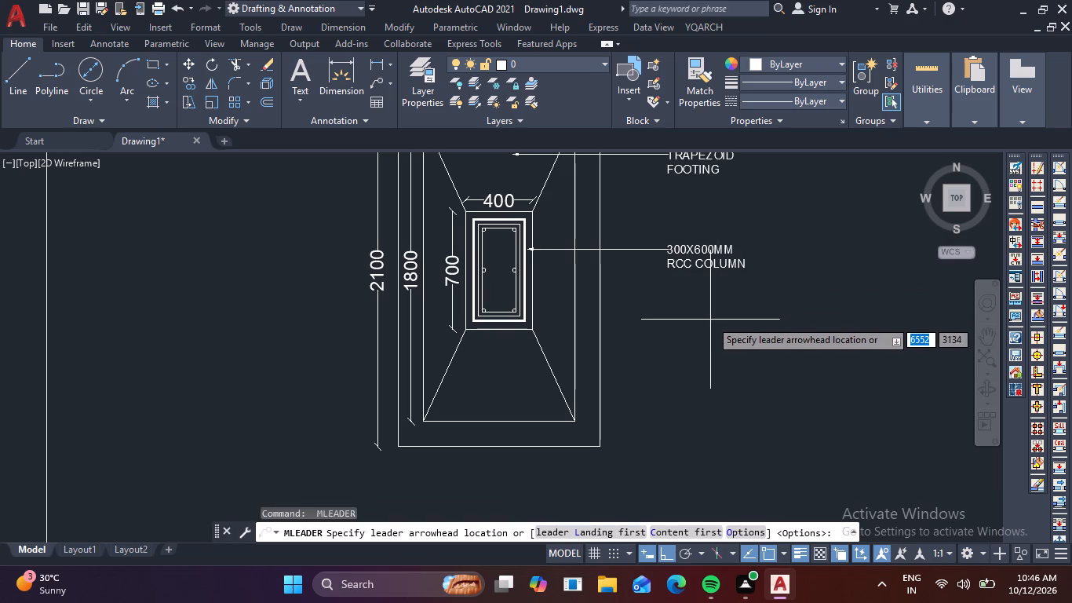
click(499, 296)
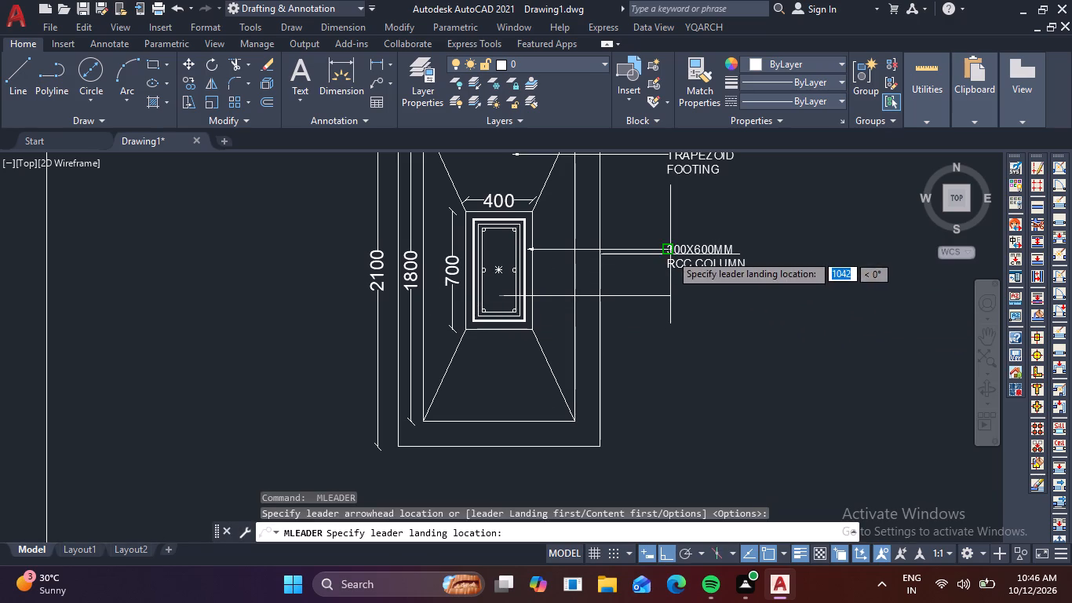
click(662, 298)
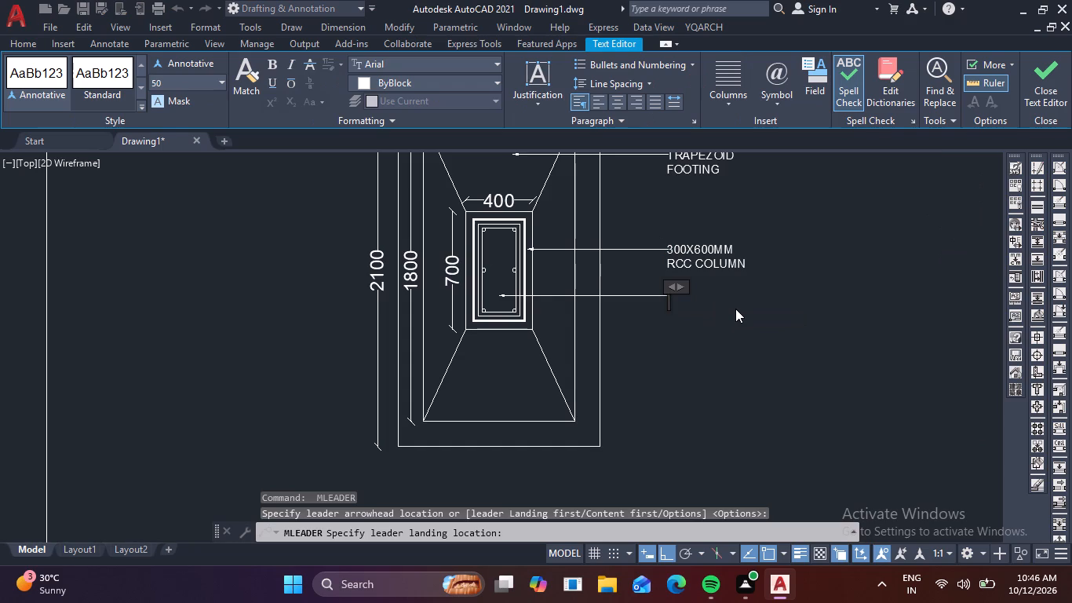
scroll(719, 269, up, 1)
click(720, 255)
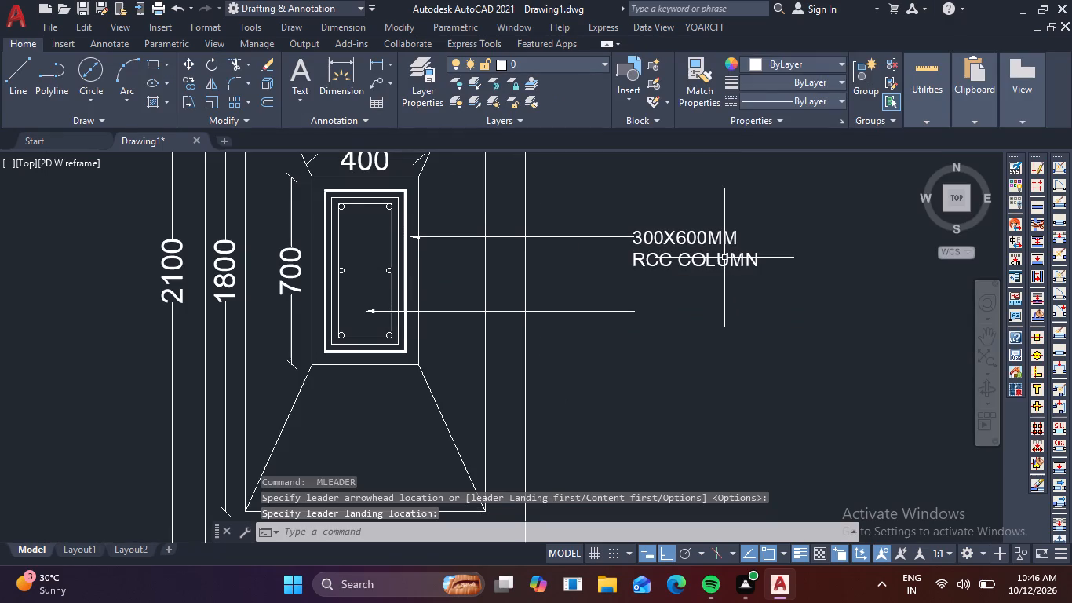
Copy the full text of the 300X600MM RCC COLUMN note to the clipboard, leaving the note as it is.
click(724, 258)
double_click(733, 264)
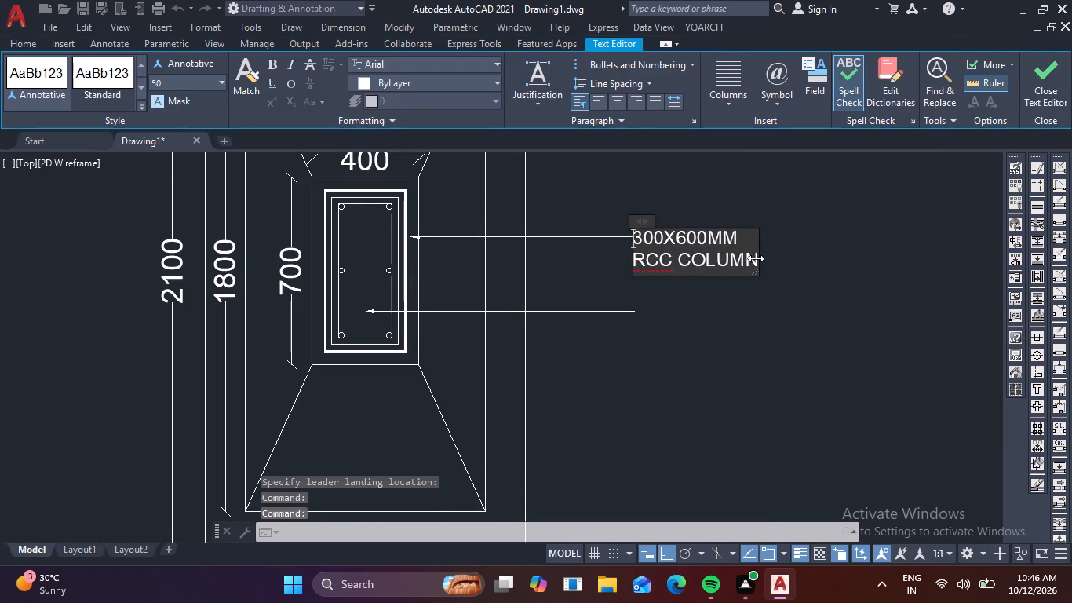
drag(754, 258, 603, 245)
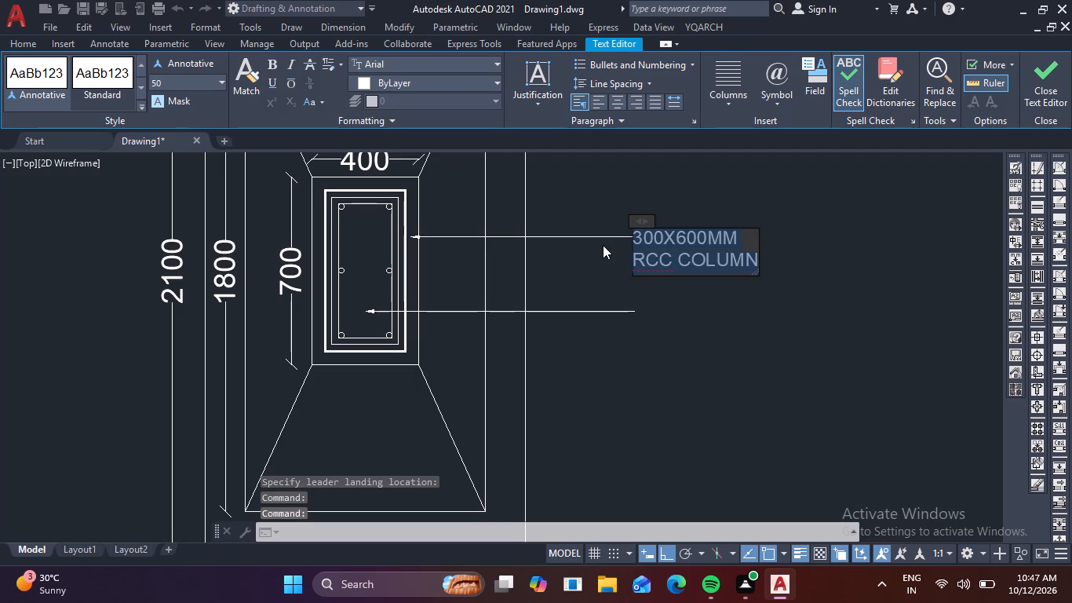
key(ctrl+c)
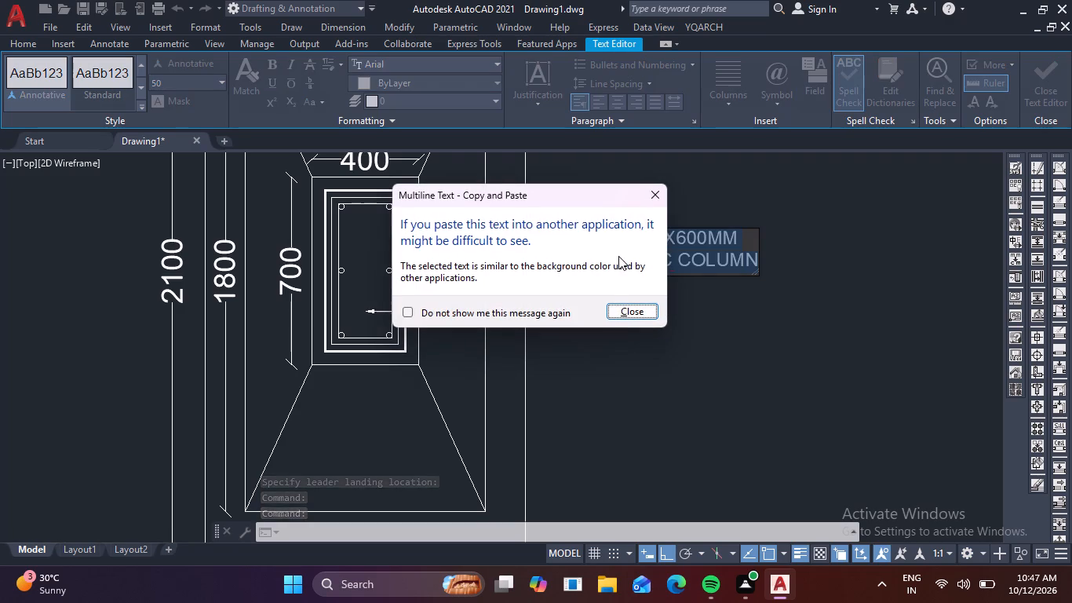
click(623, 311)
scroll(592, 307, up, 3)
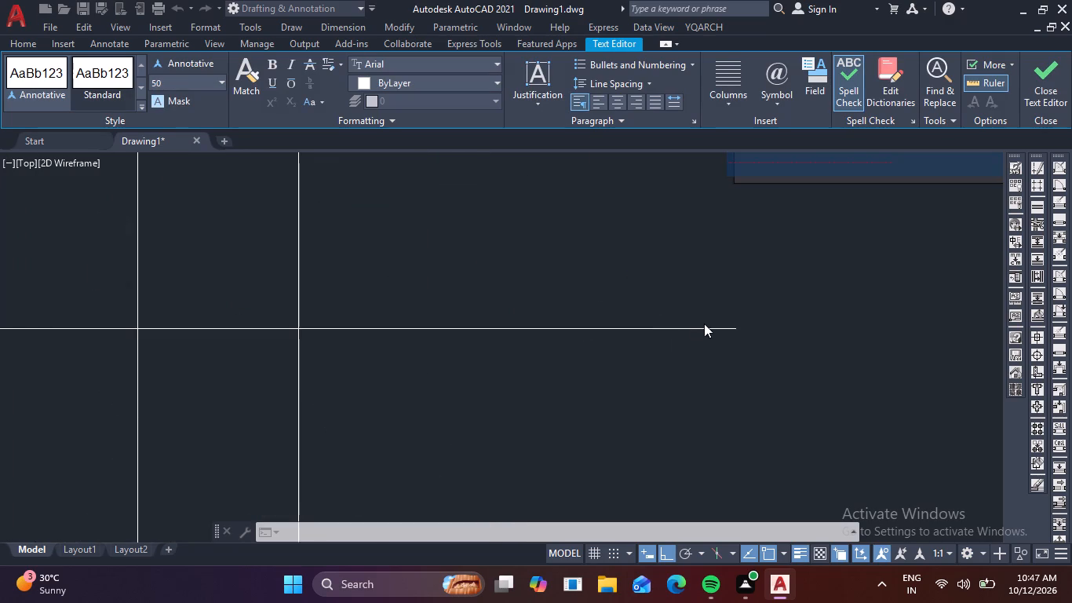
scroll(713, 326, down, 2)
click(793, 340)
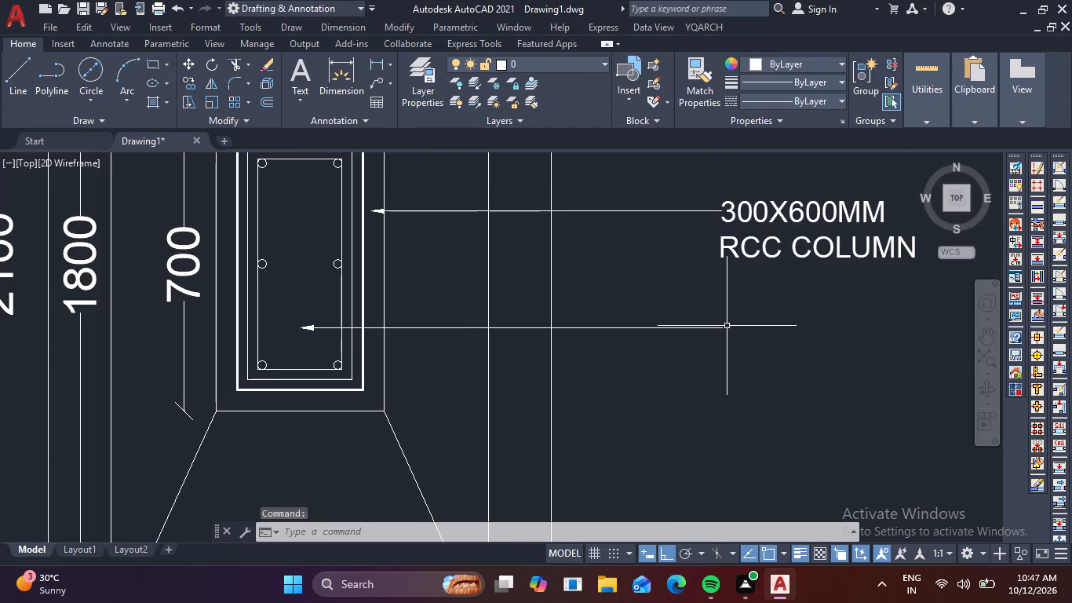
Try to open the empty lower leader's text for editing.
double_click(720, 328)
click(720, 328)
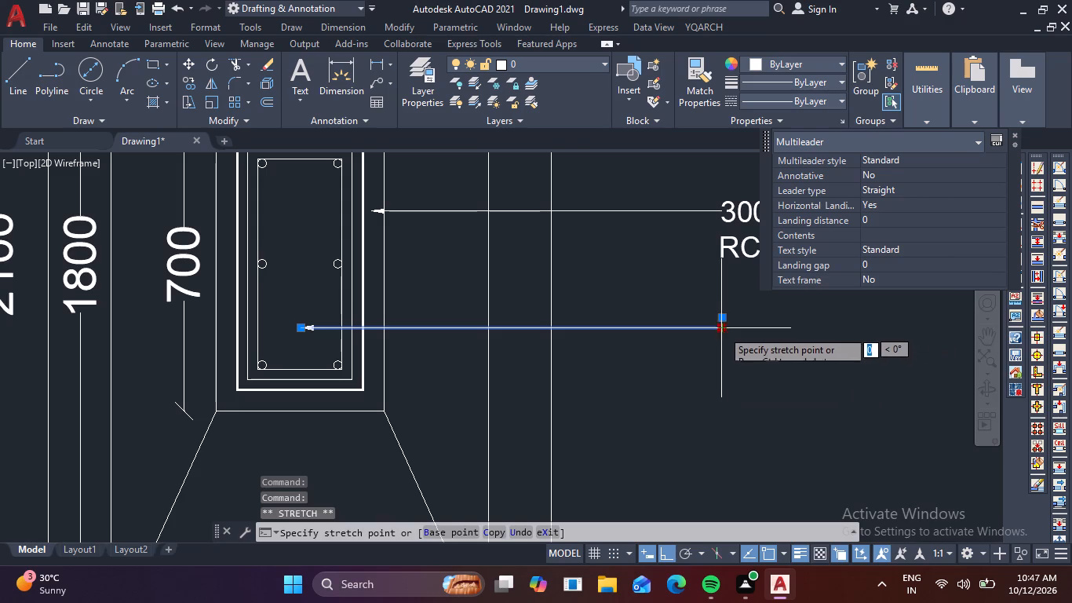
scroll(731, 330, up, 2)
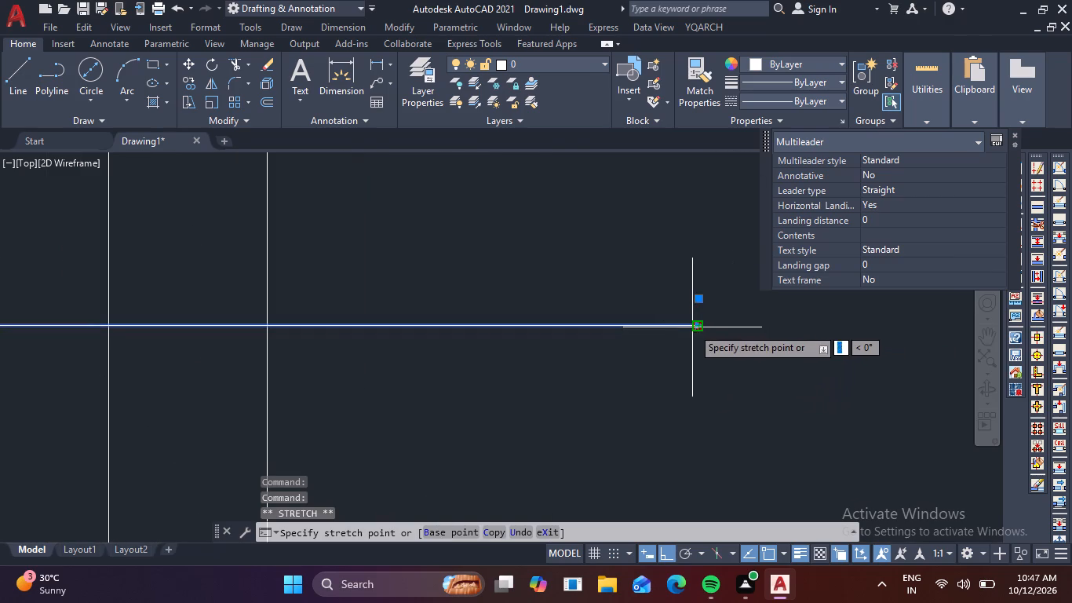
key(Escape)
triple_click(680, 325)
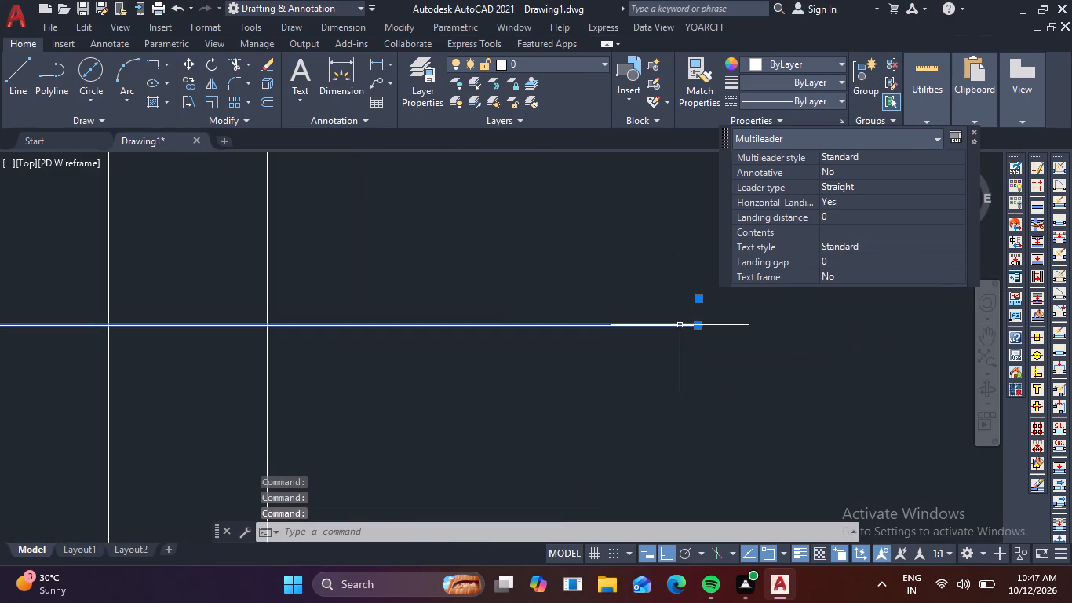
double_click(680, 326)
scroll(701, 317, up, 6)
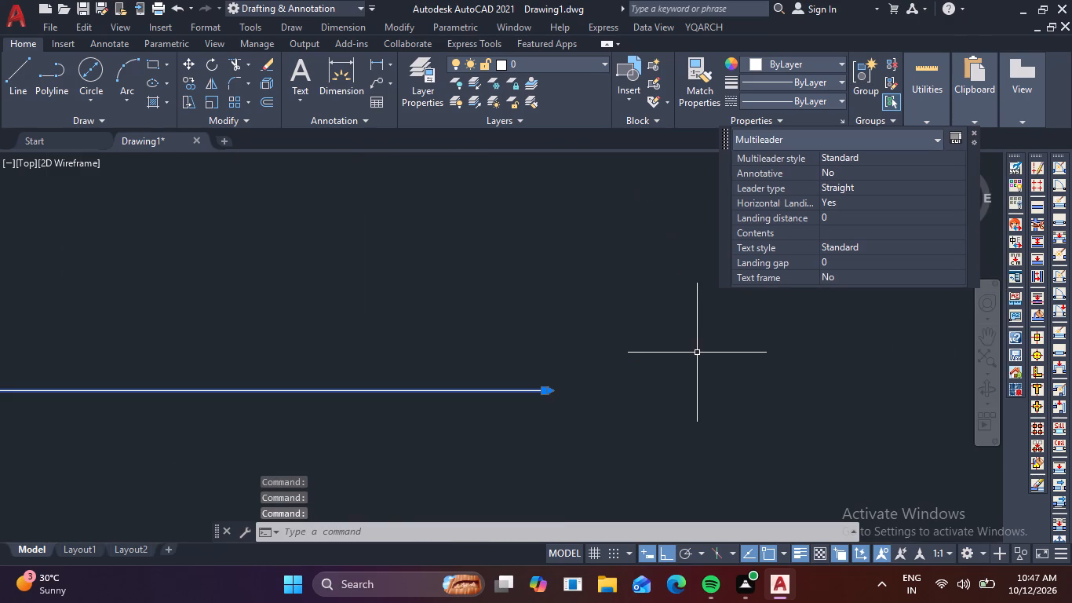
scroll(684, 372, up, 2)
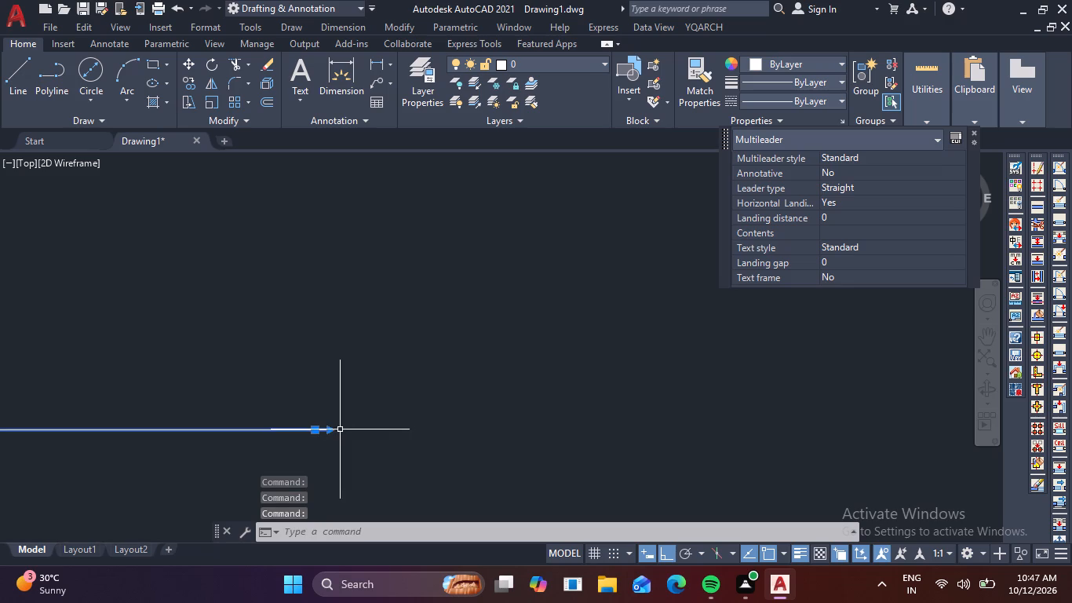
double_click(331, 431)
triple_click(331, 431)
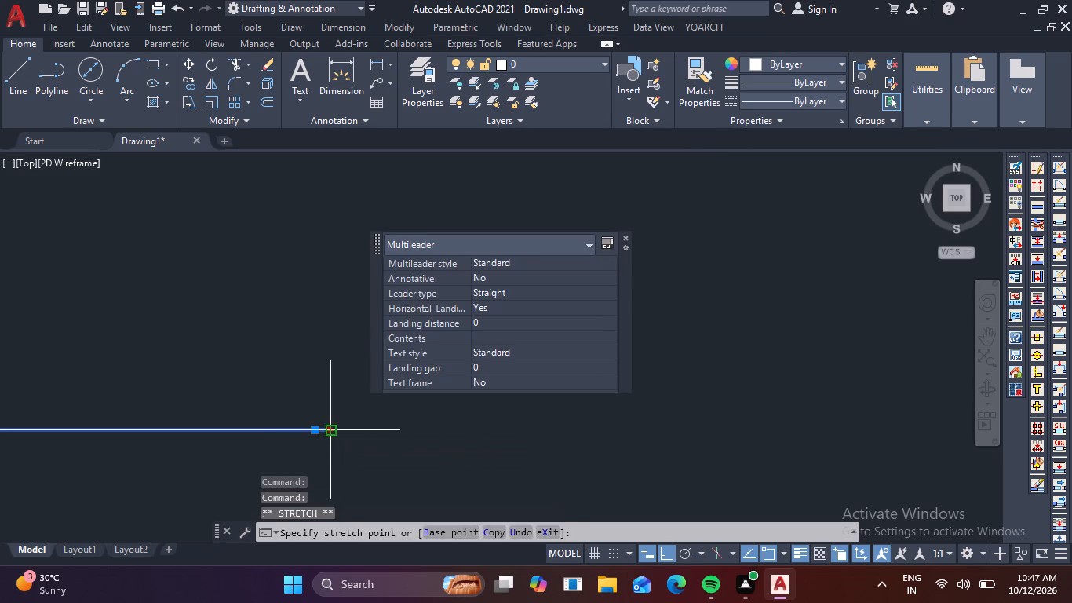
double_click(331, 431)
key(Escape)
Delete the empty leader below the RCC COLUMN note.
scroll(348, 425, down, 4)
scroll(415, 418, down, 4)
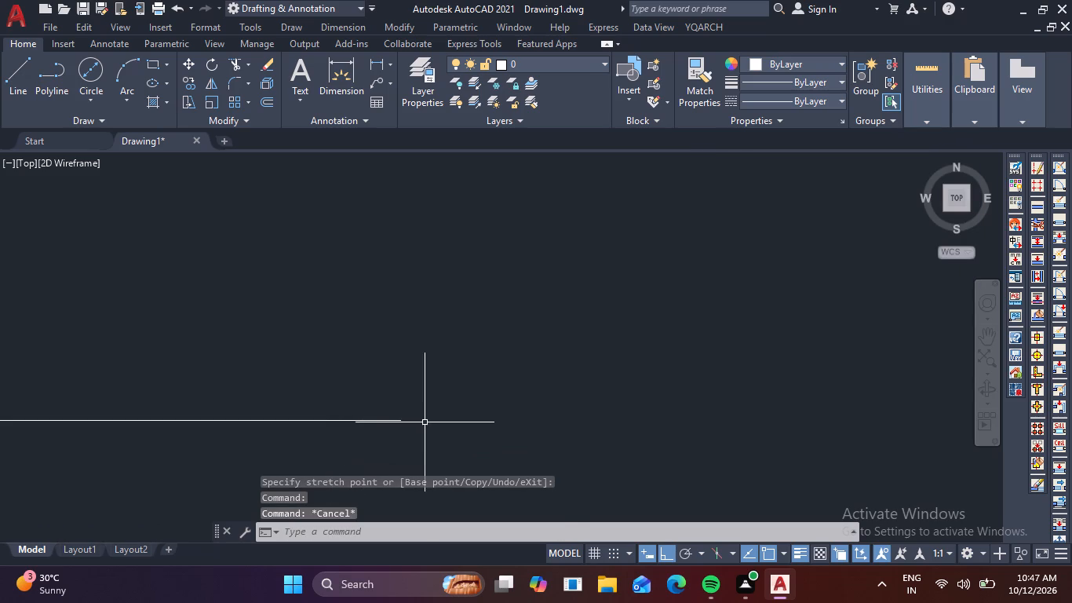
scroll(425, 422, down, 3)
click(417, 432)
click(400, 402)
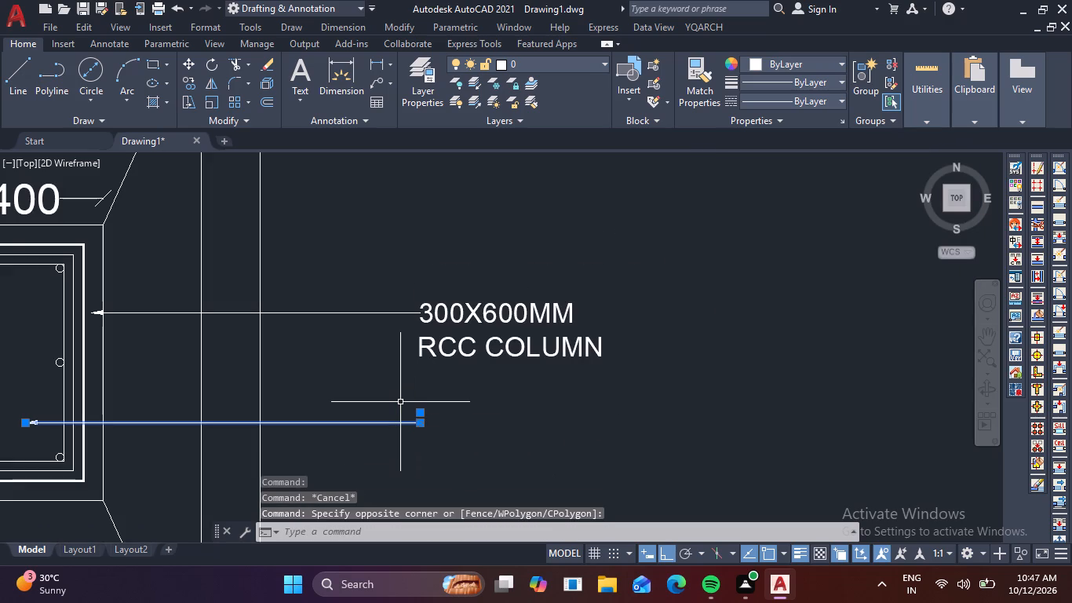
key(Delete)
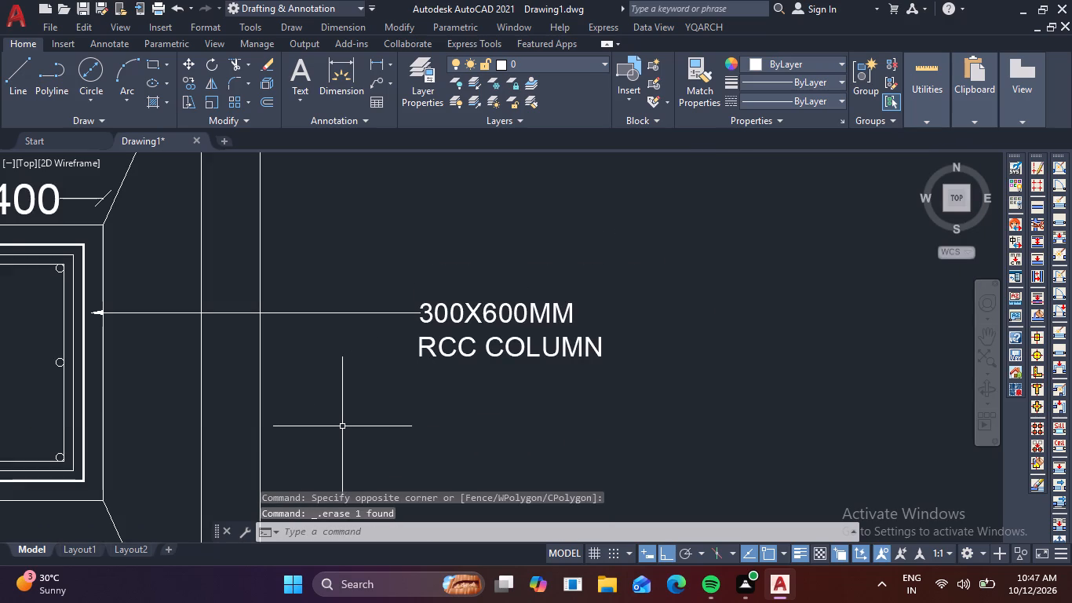
Add a horizontal leader from inside the column's innermost rectangle, below the existing note, with the copied text 300X600MM RCC COLUMN.
text(MULT)
key(space)
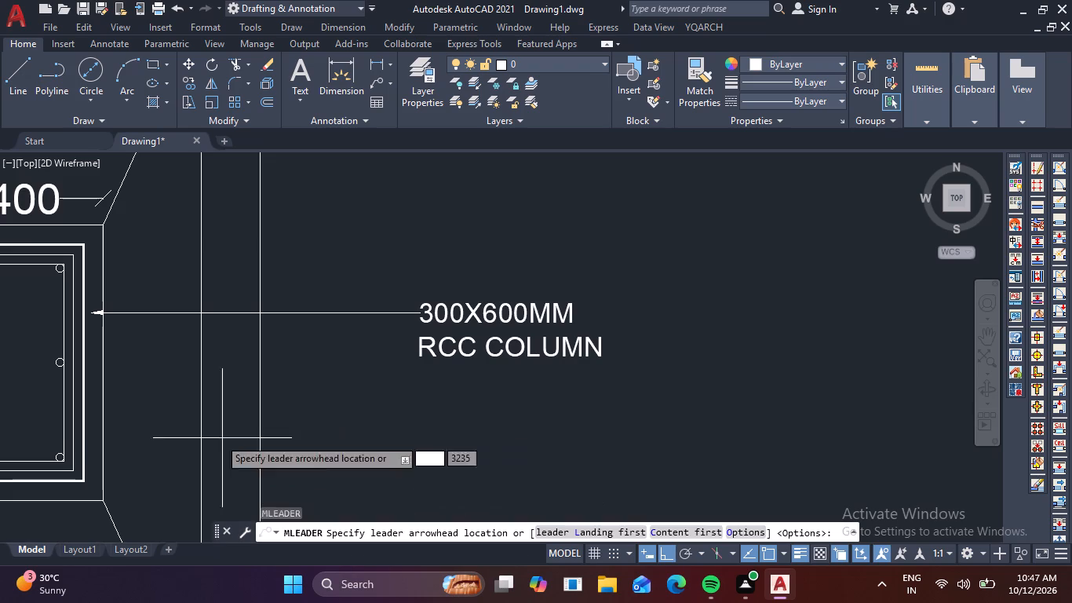
click(37, 421)
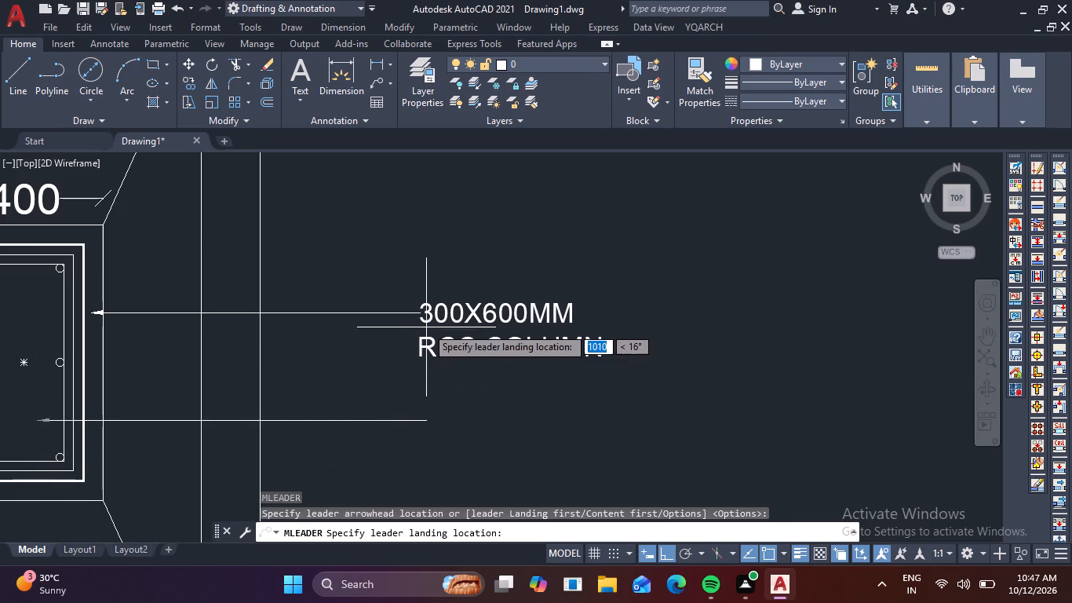
click(414, 426)
key(ctrl+v)
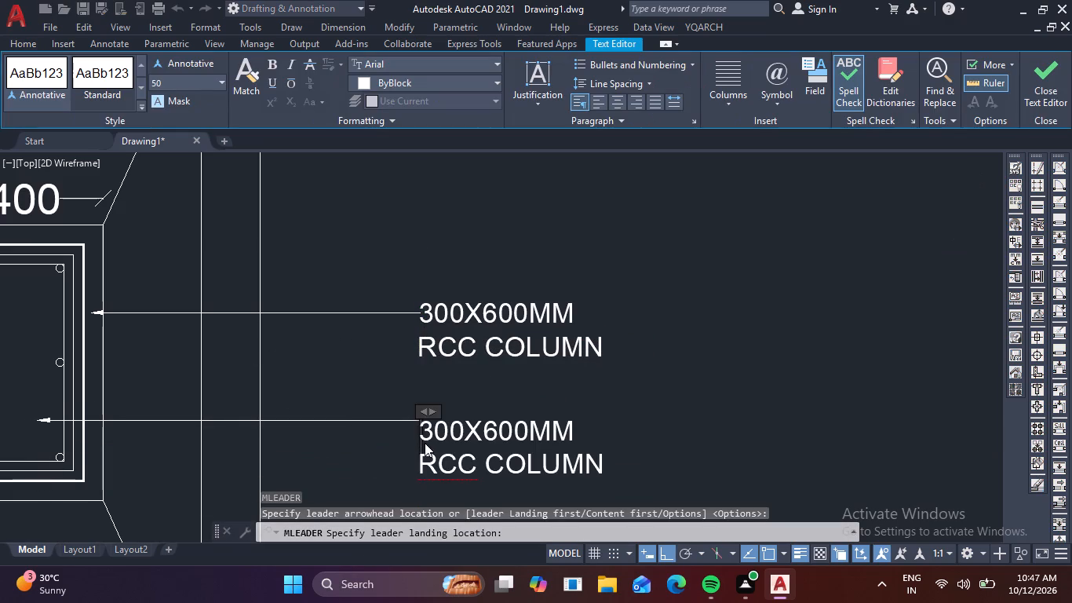
click(609, 377)
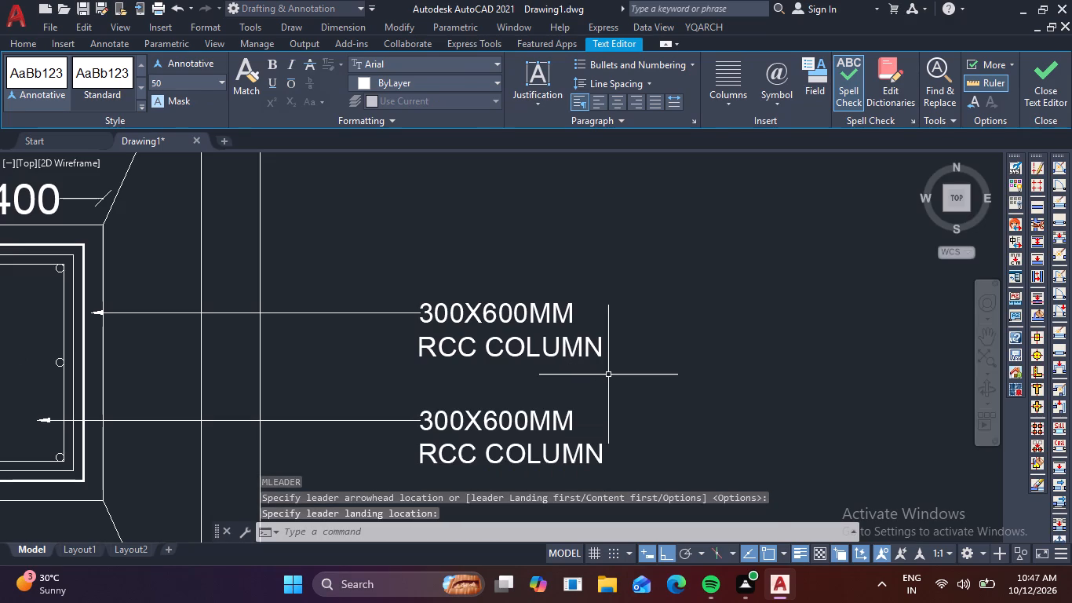
Replace the upper column leader's text with 50MM COVER.
double_click(588, 342)
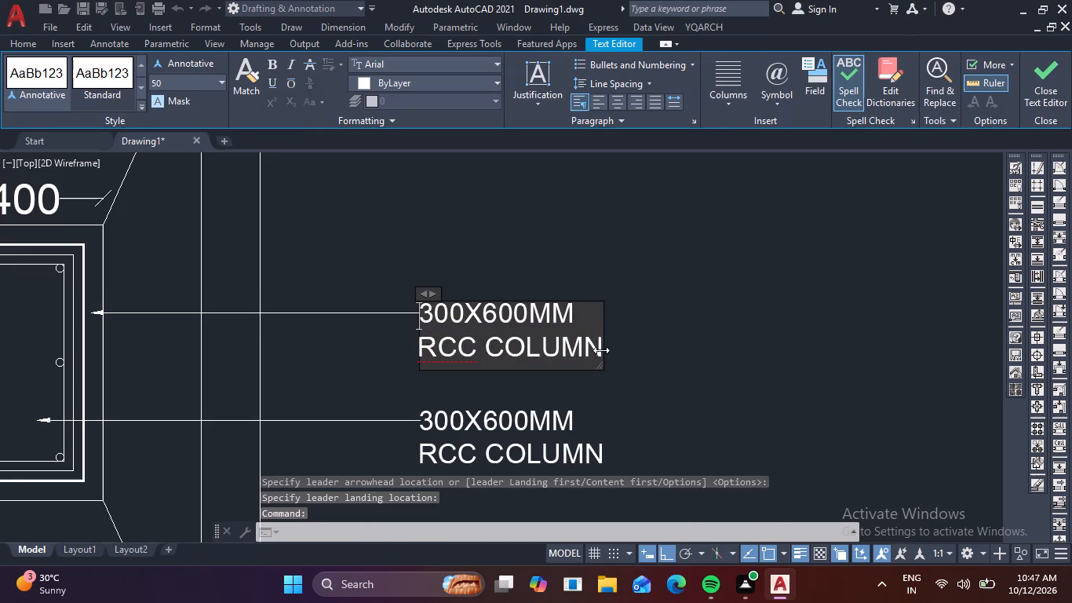
click(591, 345)
key(BackSpace)
key(BackSpace)
key(BackSpace)
key(BackSpace)
key(BackSpace)
key(BackSpace)
key(BackSpace)
key(BackSpace)
key(BackSpace)
key(BackSpace)
key(BackSpace)
key(BackSpace)
key(BackSpace)
key(BackSpace)
key(BackSpace)
key(BackSpace)
key(BackSpace)
key(BackSpace)
key(BackSpace)
key(BackSpace)
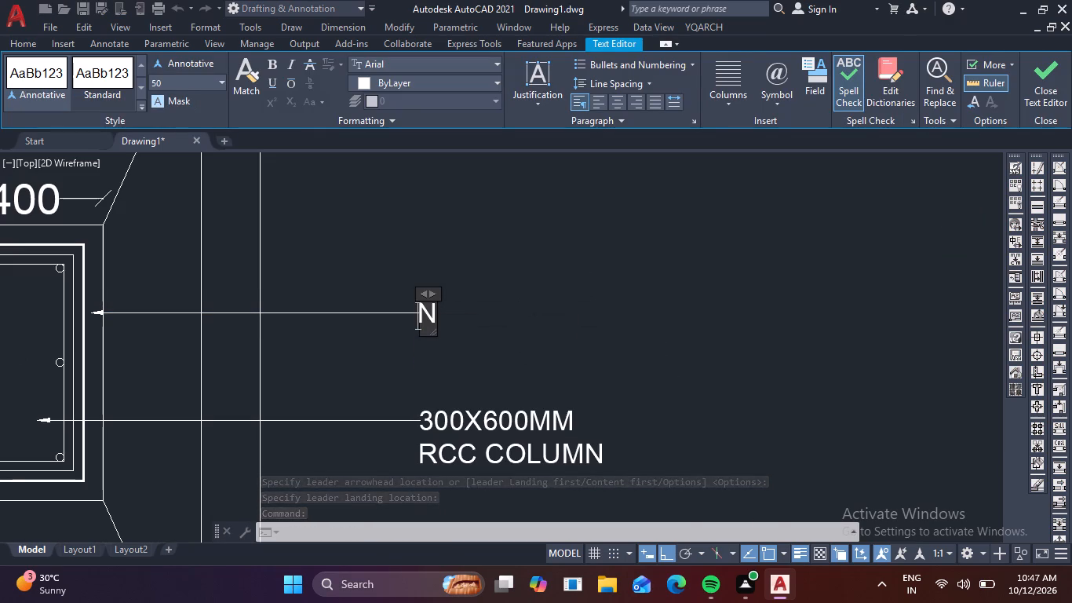
key(Right)
key(BackSpace)
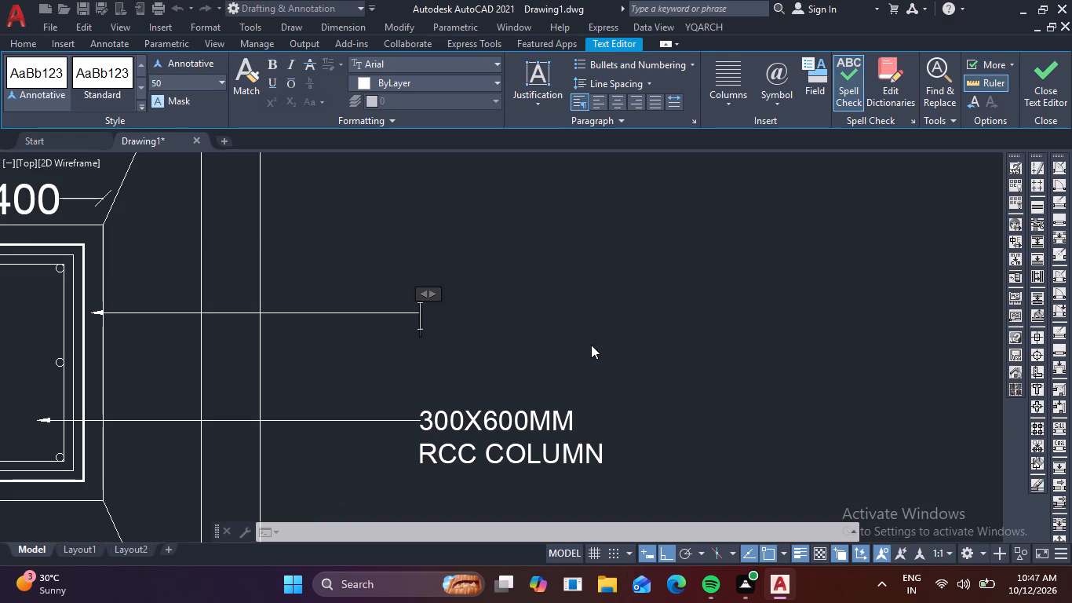
text(50)
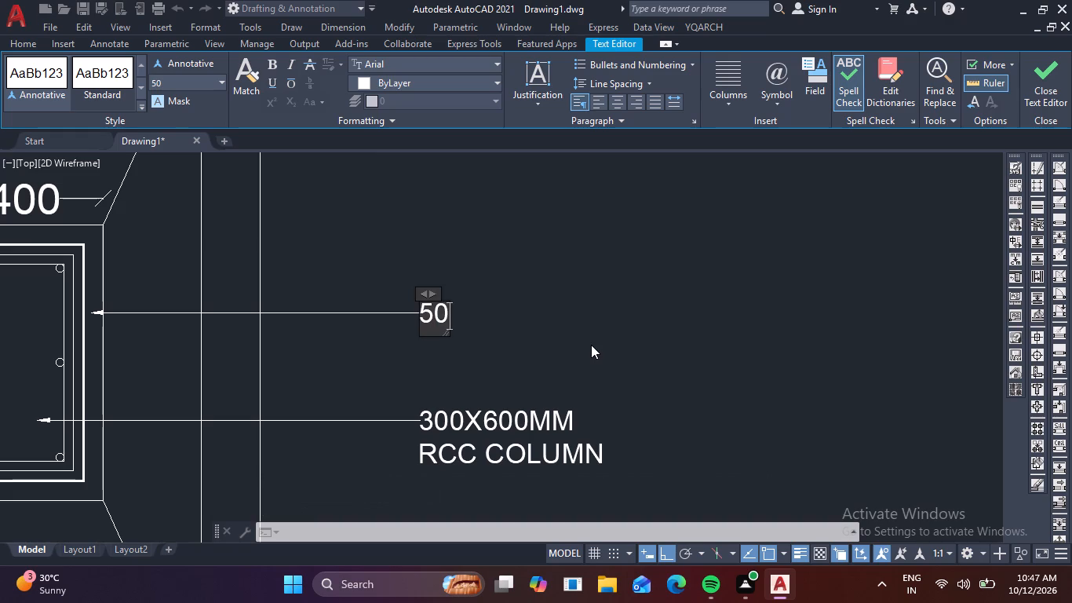
text(MM)
key(space)
text(CO)
text(VER)
click(655, 317)
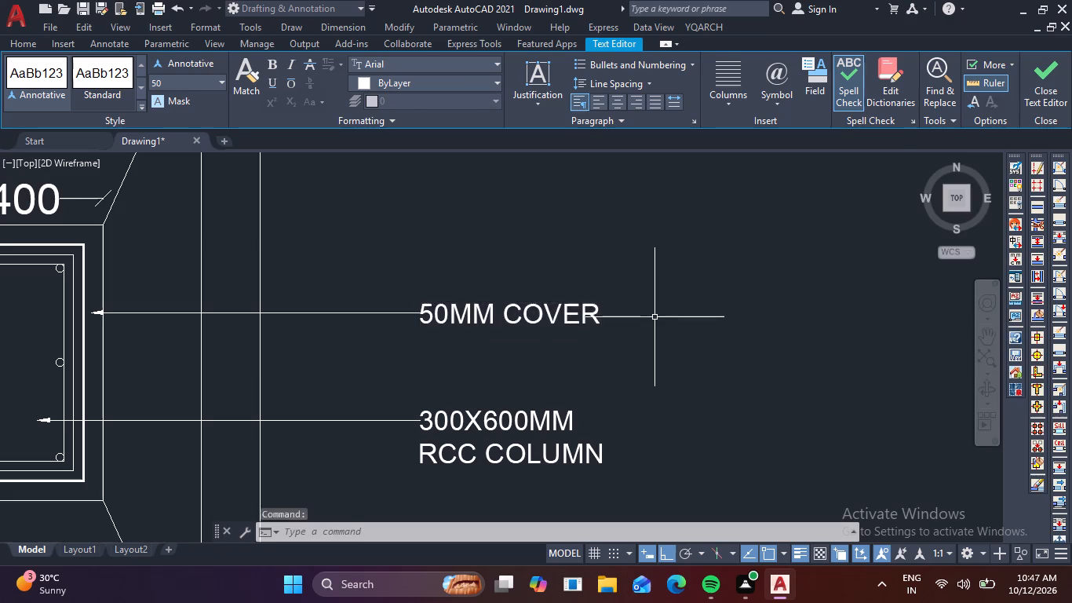
Add a leader from the footing plan's lower outer band, aligned with the notes above, reading 150MM PCC / BED on two centred lines.
scroll(655, 317, down, 3)
middle_drag(662, 330, 636, 258)
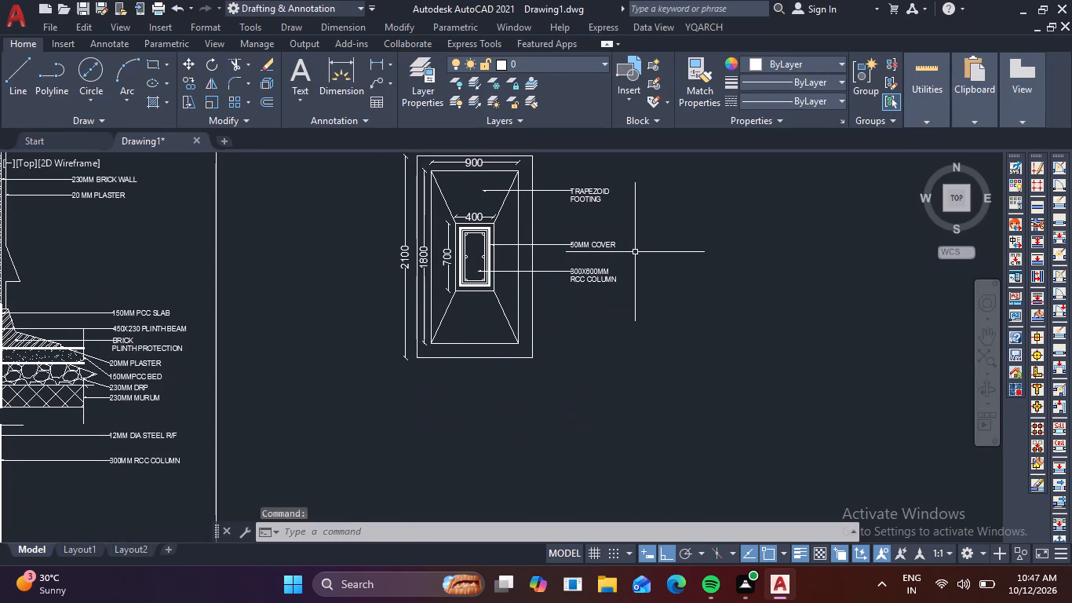
scroll(485, 331, up, 1)
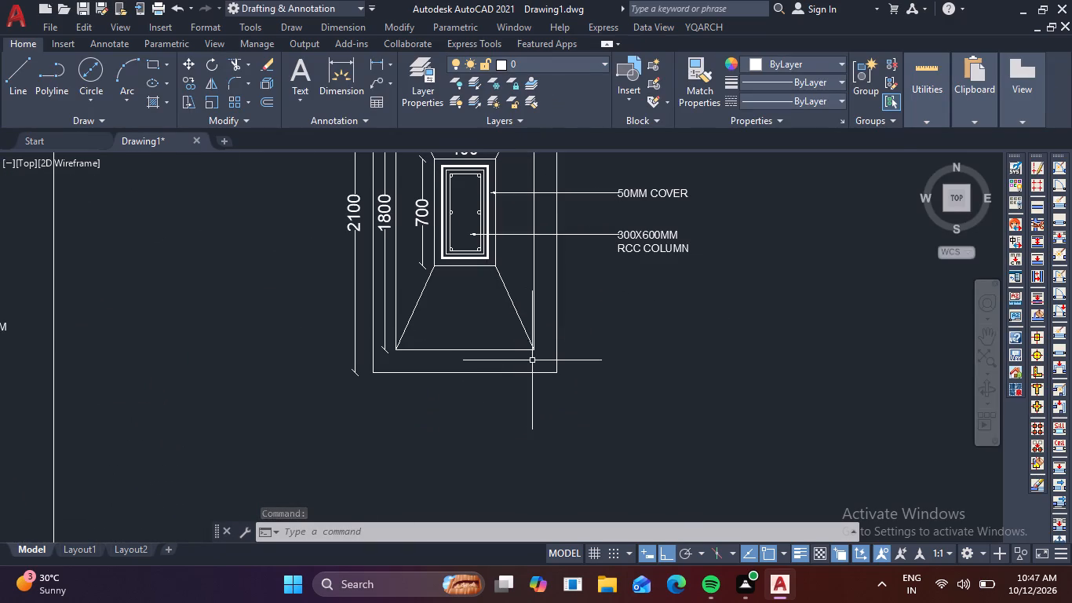
key(space)
click(522, 361)
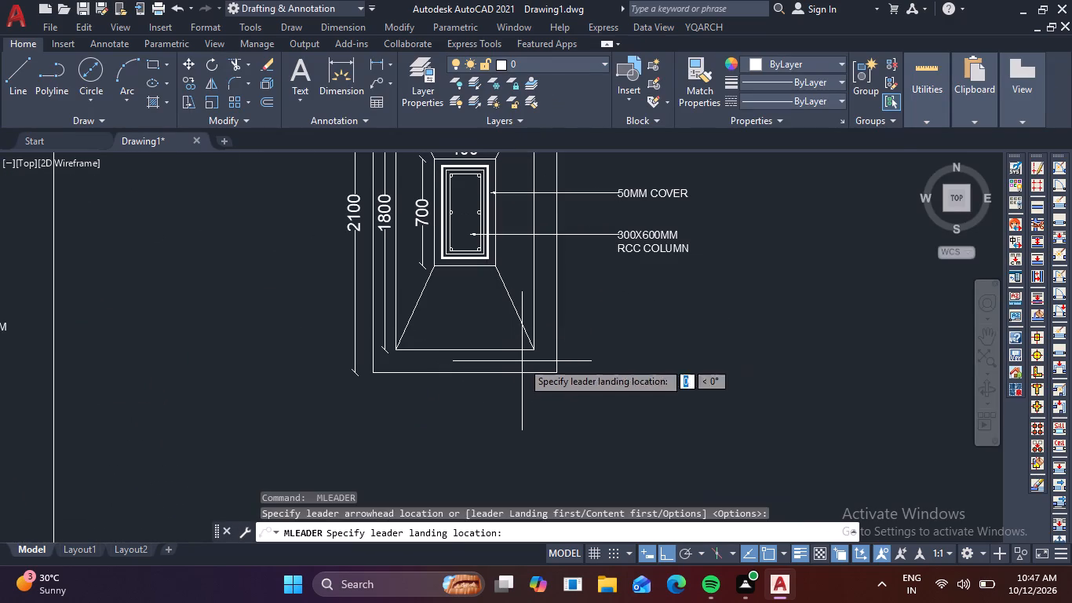
click(622, 357)
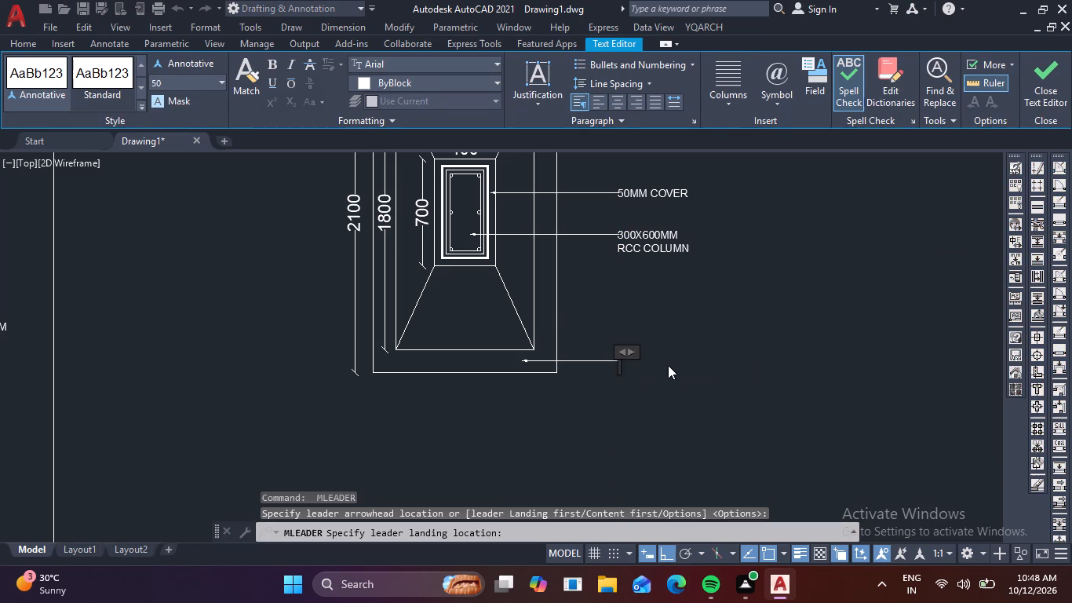
text(150)
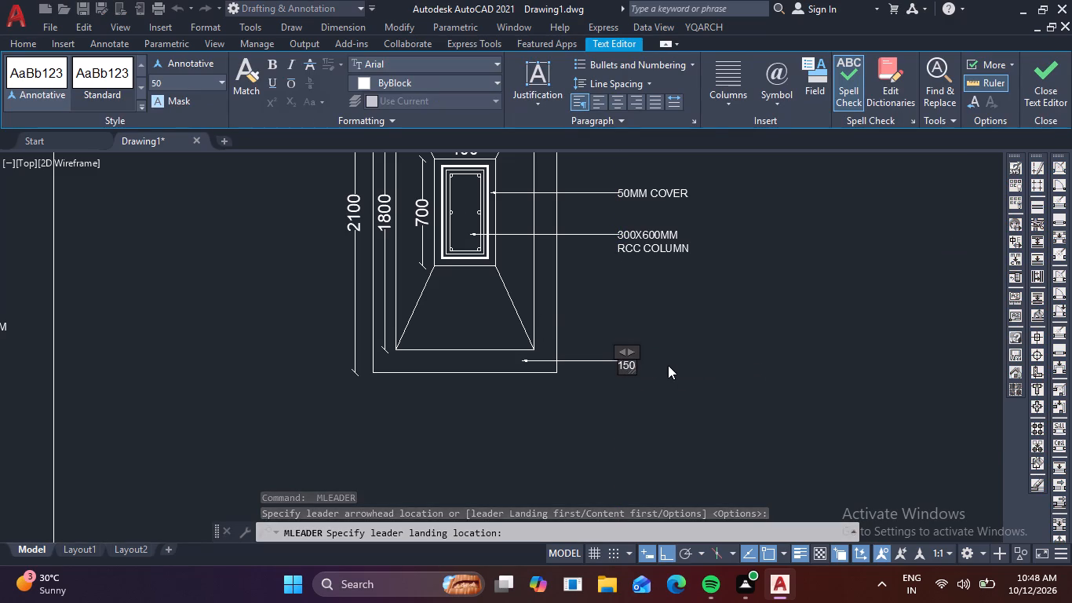
text(MM)
key(space)
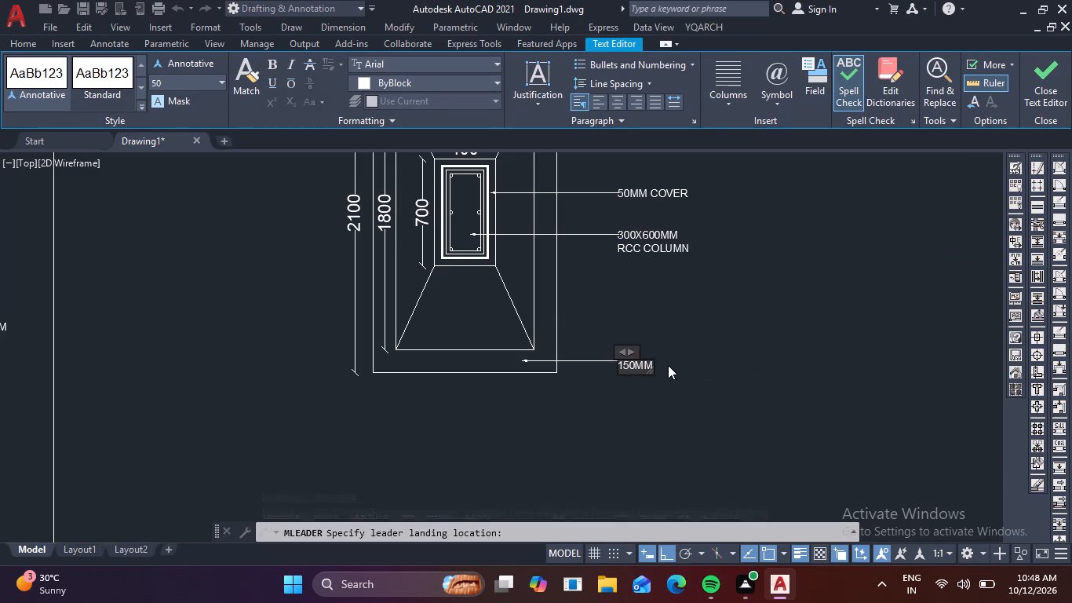
text(PCC)
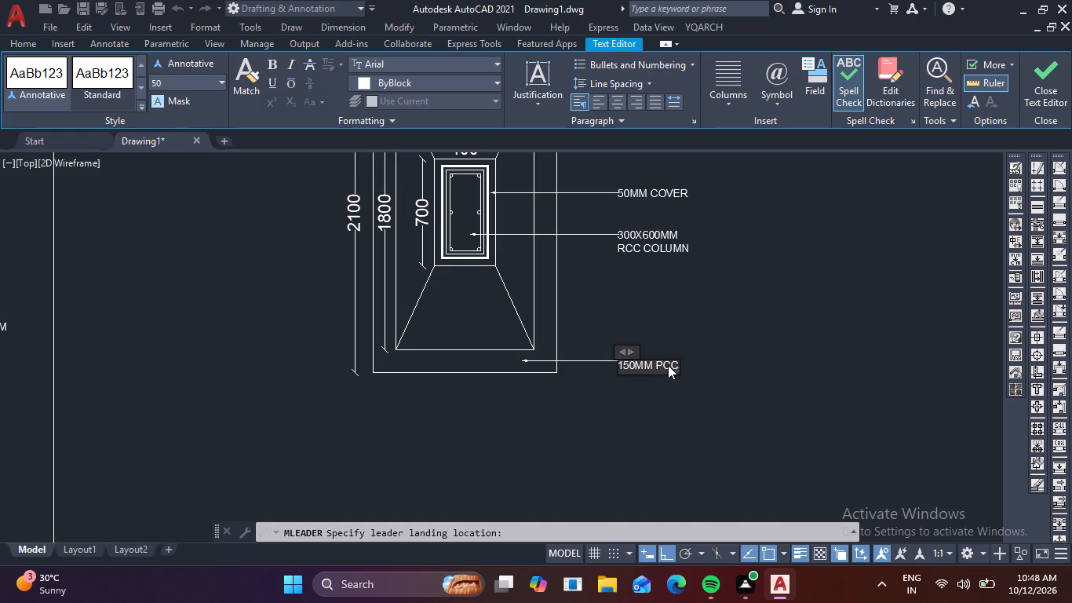
key(Return)
text(BED)
drag(648, 378, 600, 349)
click(610, 108)
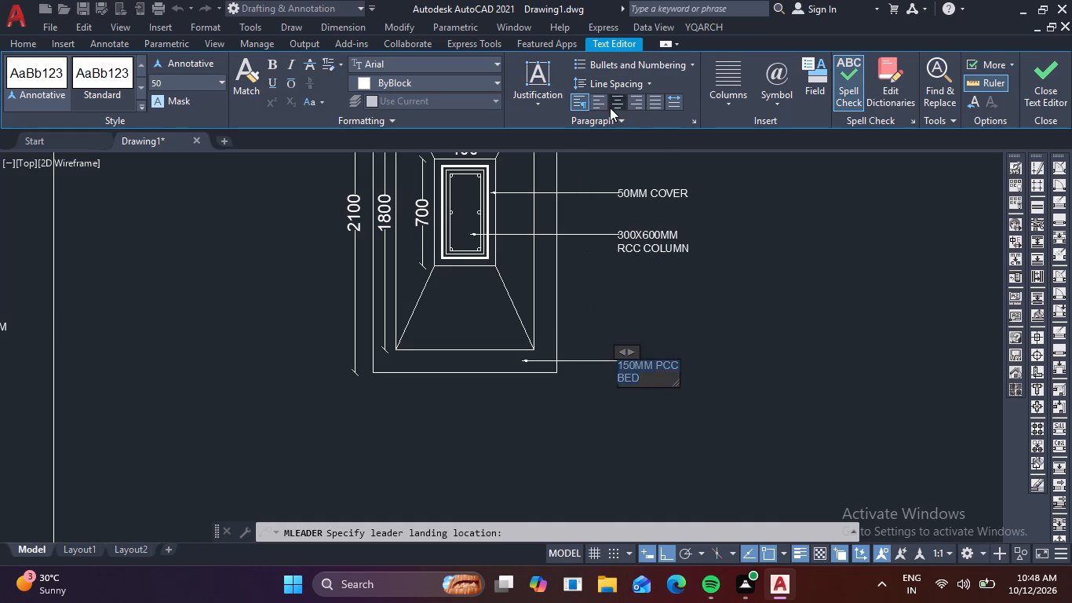
click(757, 294)
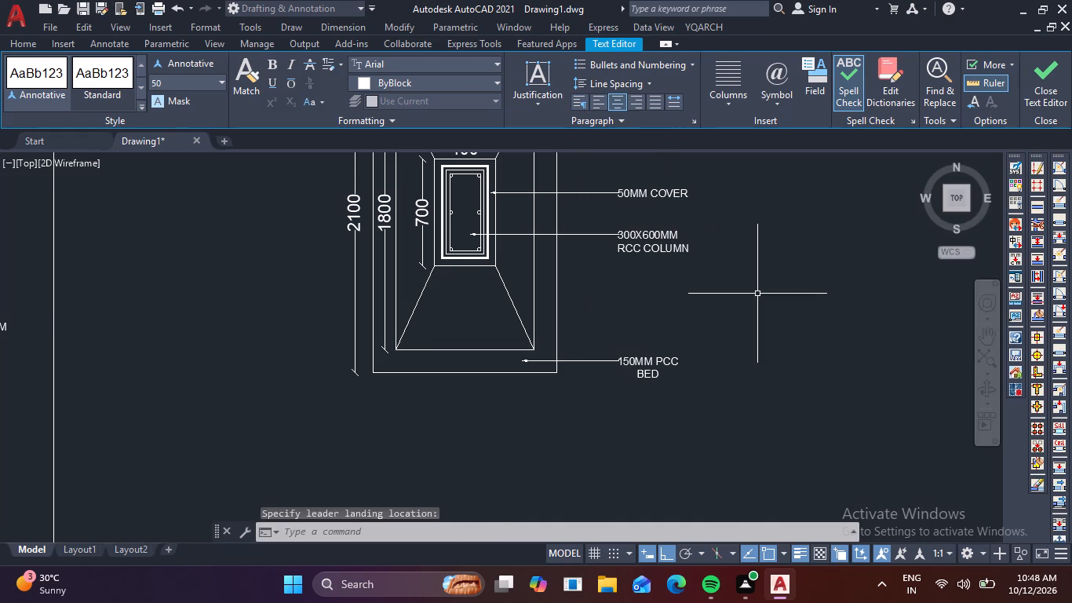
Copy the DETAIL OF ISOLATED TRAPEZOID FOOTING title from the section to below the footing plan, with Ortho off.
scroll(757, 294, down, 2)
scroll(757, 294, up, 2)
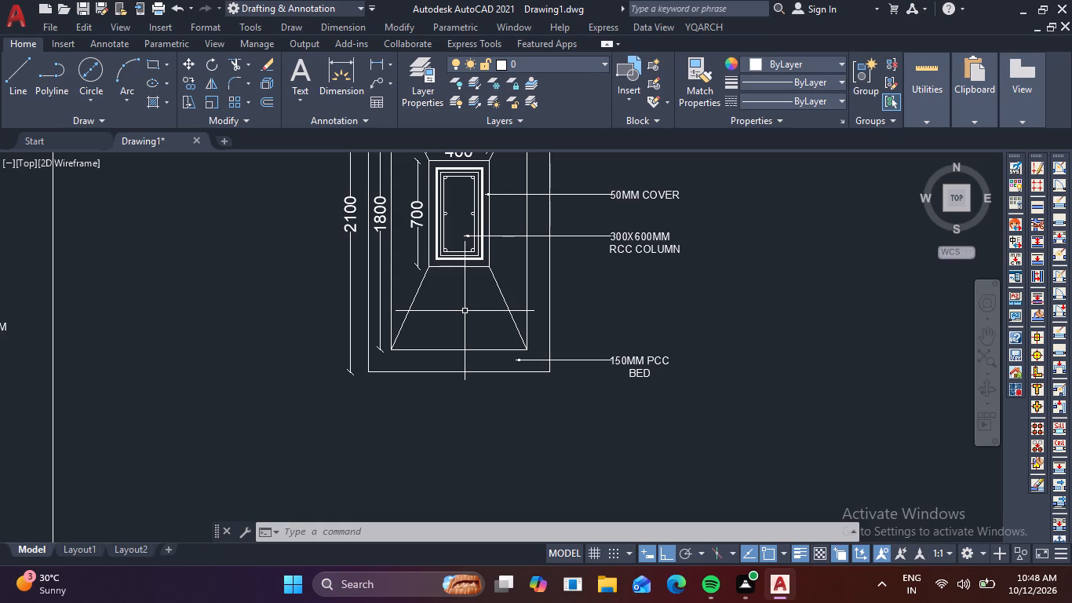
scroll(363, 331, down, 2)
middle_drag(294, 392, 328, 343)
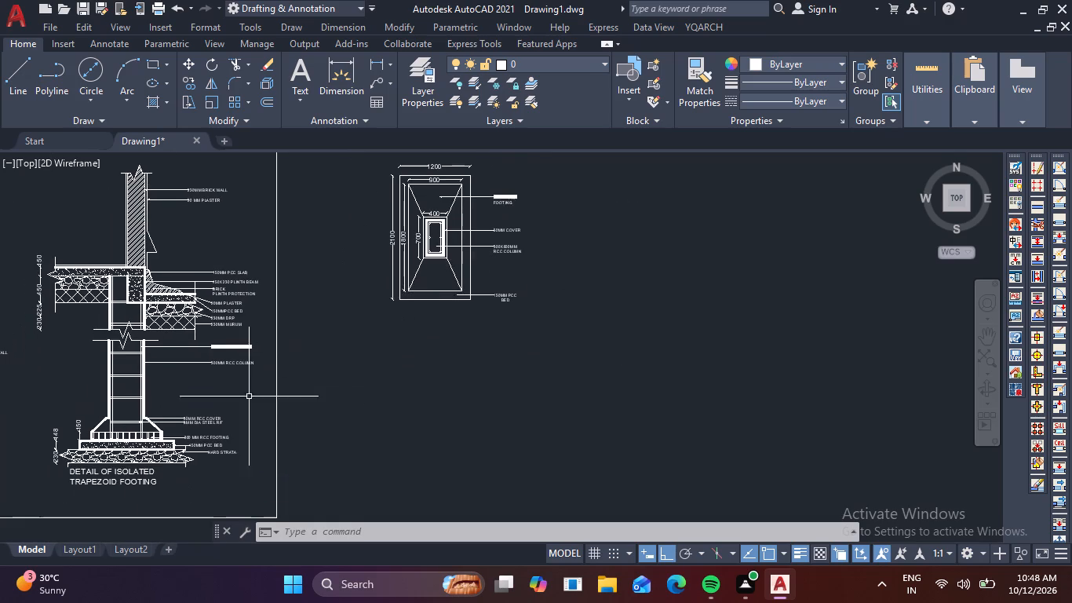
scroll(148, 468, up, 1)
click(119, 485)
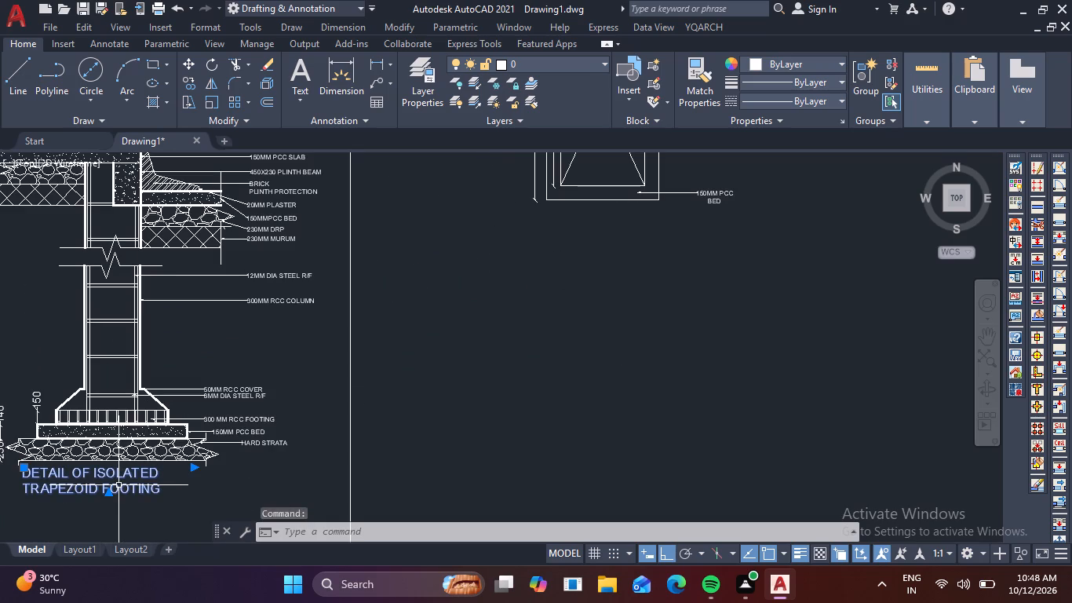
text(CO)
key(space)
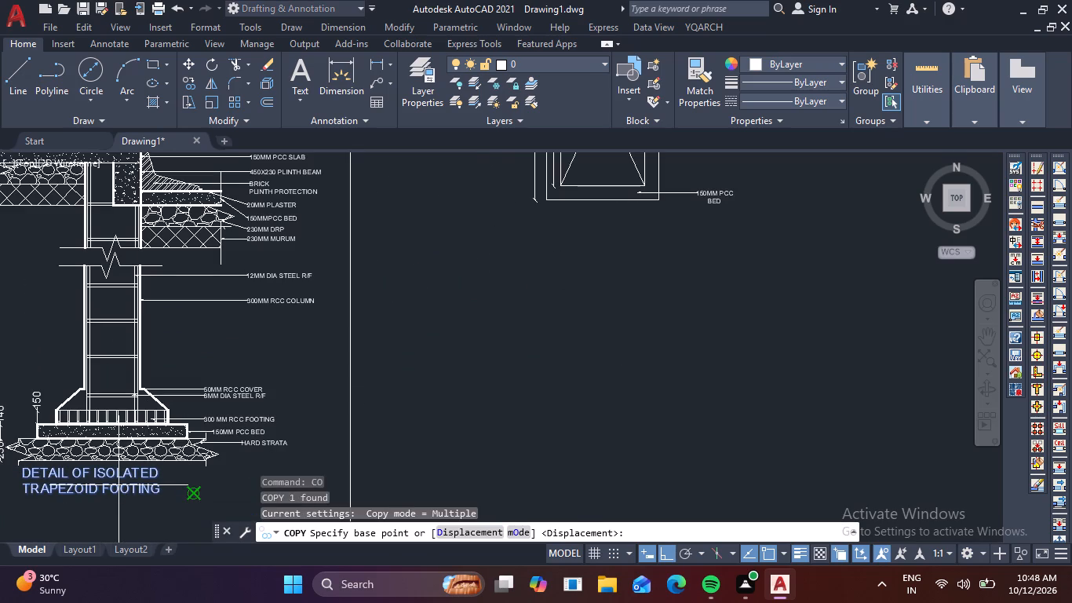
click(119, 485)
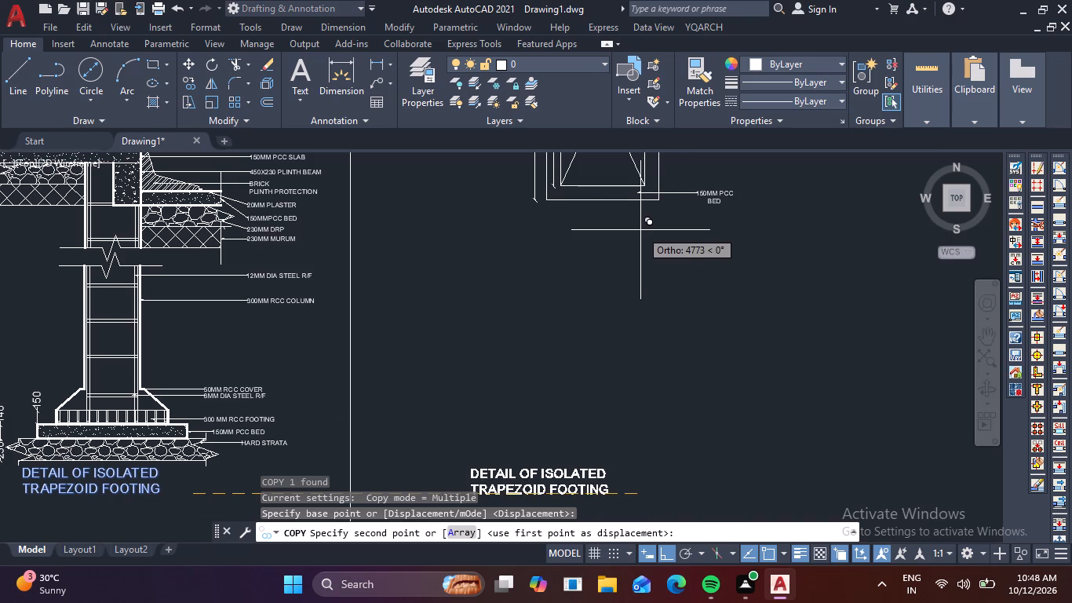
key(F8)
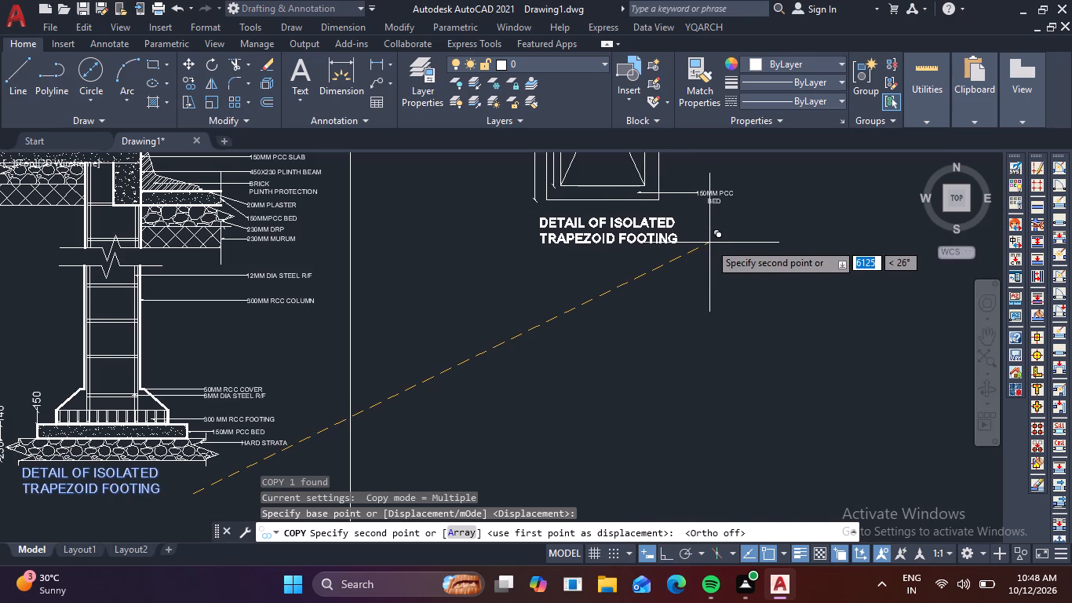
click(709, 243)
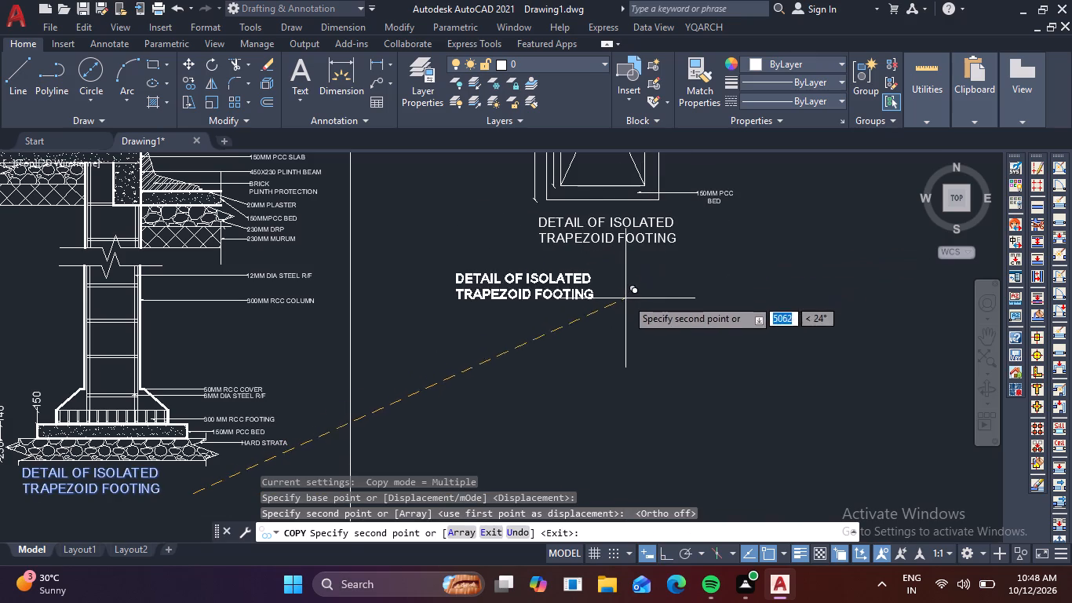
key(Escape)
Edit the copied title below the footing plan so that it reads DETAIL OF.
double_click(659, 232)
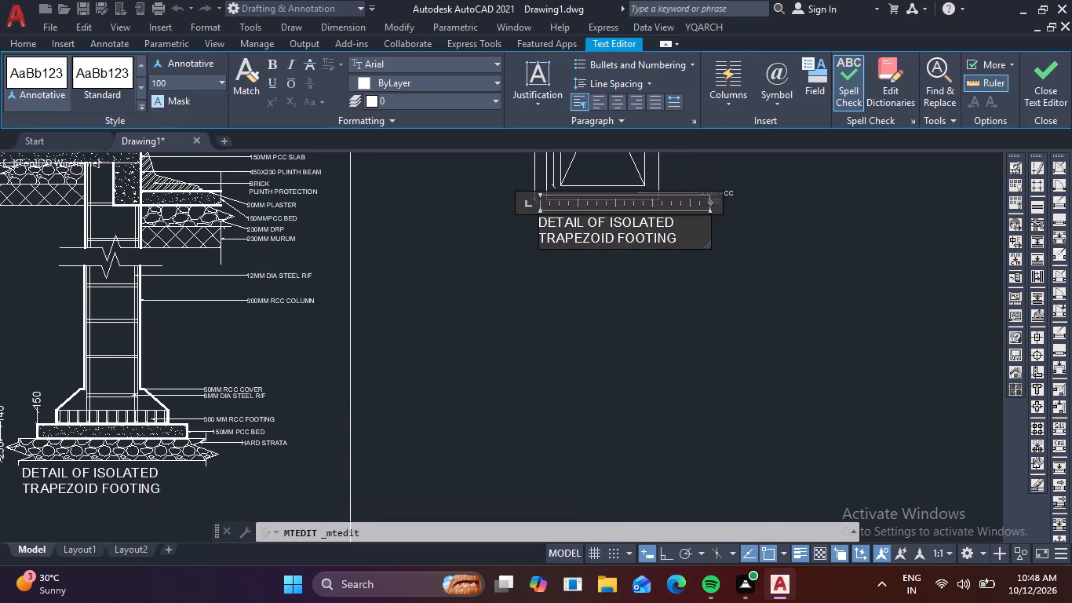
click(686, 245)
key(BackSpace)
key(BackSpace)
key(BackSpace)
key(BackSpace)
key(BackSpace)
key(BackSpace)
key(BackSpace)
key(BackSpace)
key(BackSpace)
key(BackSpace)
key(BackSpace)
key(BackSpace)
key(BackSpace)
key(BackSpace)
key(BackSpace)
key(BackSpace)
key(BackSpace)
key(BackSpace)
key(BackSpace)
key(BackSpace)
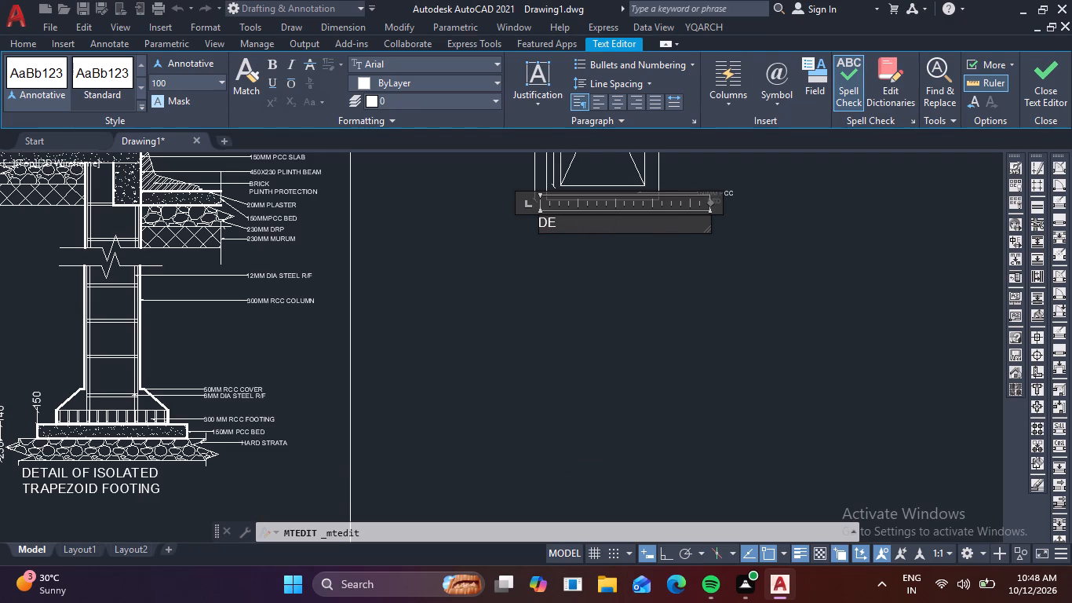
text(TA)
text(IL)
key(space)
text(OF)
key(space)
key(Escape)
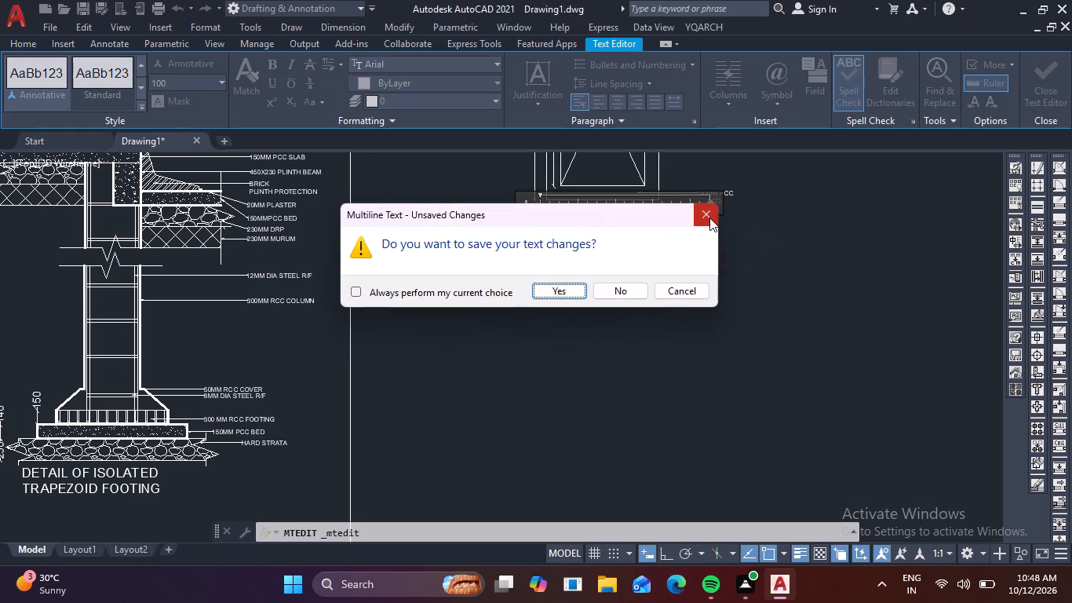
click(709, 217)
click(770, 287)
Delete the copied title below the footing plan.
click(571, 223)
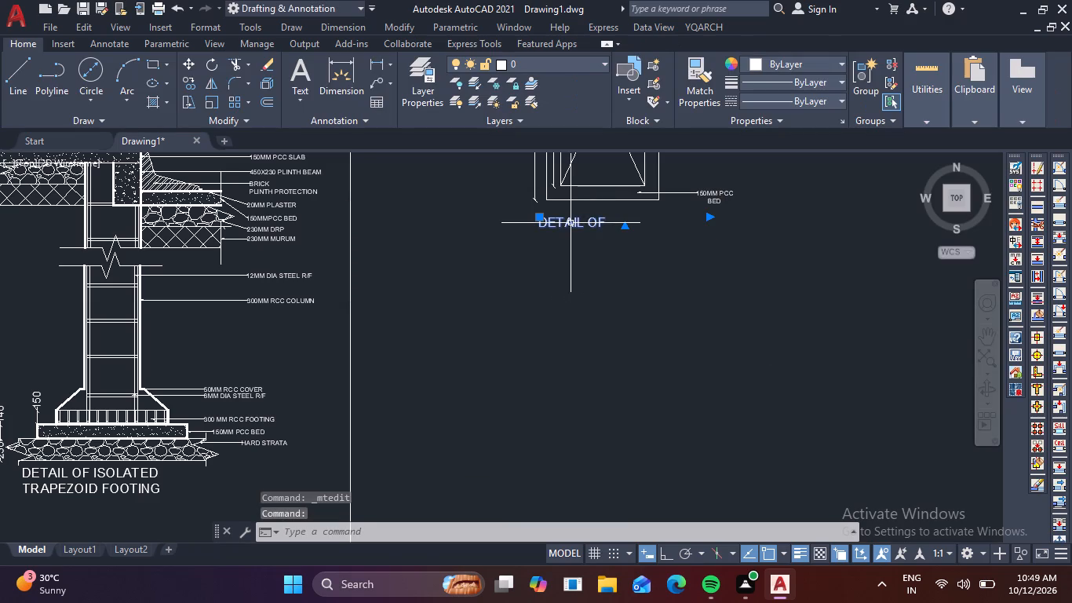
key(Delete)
Copy the DETAIL OF ISOLATED TRAPEZOID FOOTING title from the section to just below the footing plan.
click(85, 487)
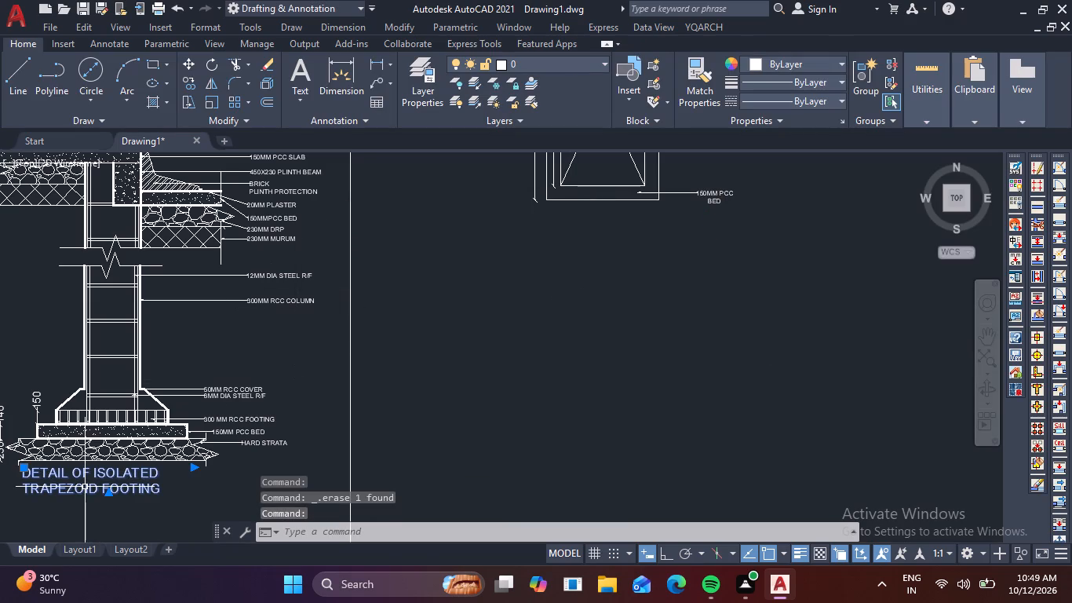
text(C0)
key(space)
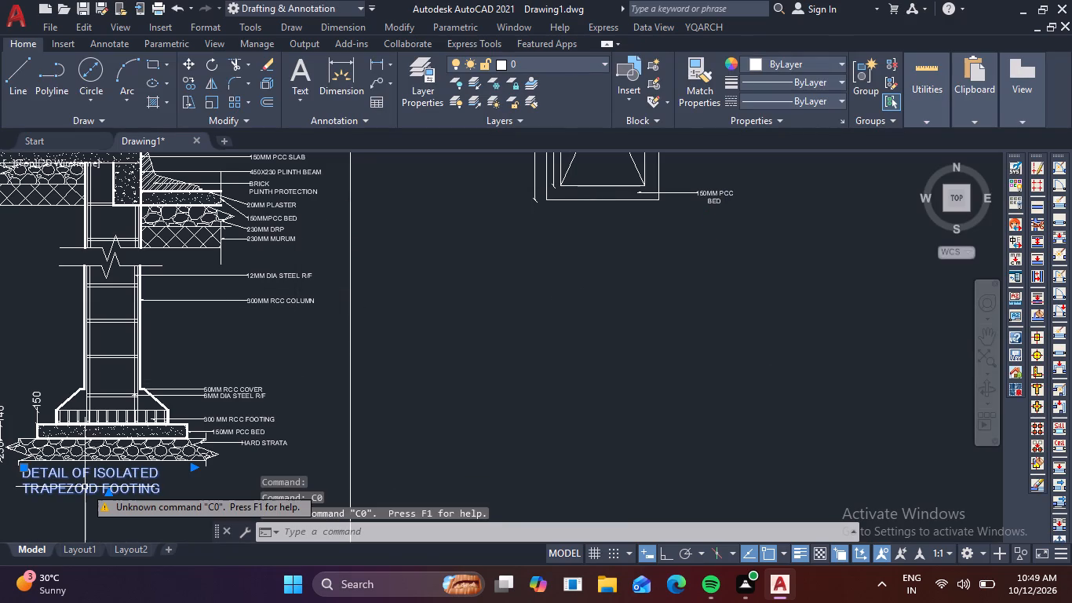
key(Escape)
click(85, 487)
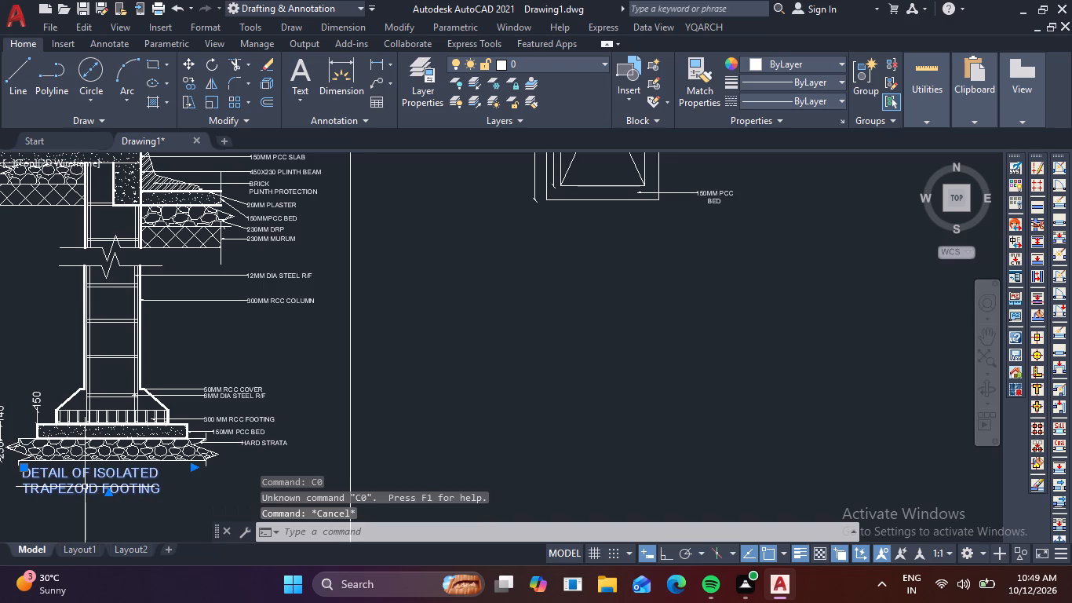
text(CO)
key(space)
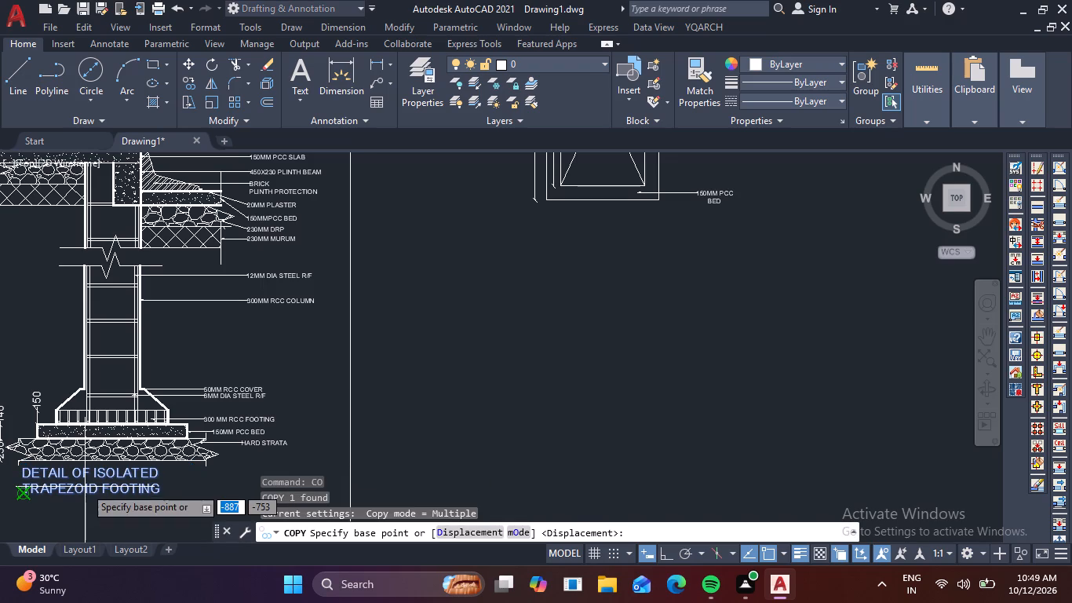
click(85, 487)
scroll(551, 244, up, 2)
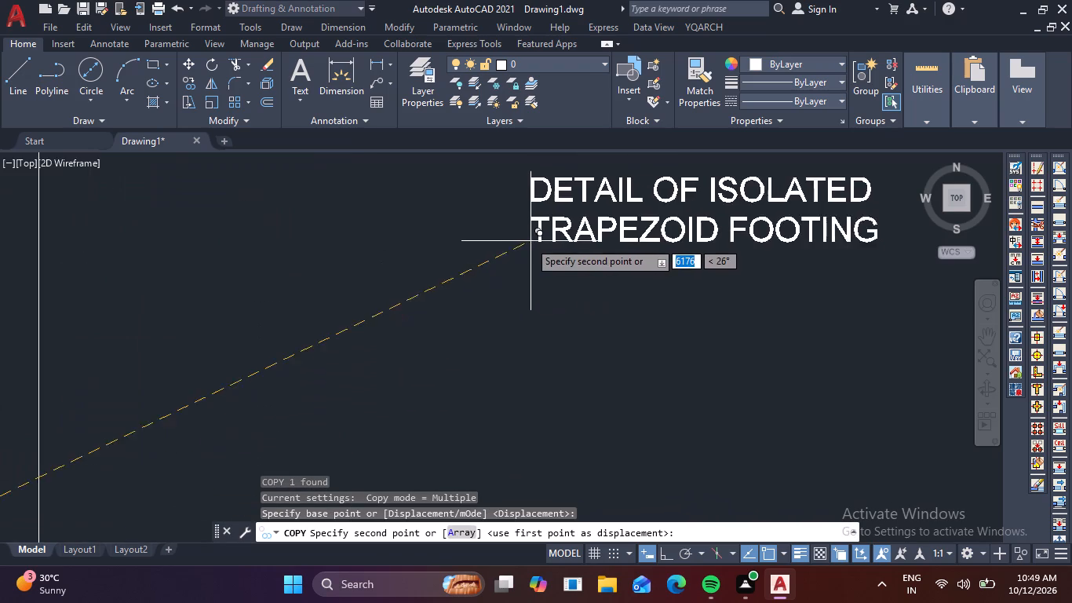
scroll(511, 240, down, 2)
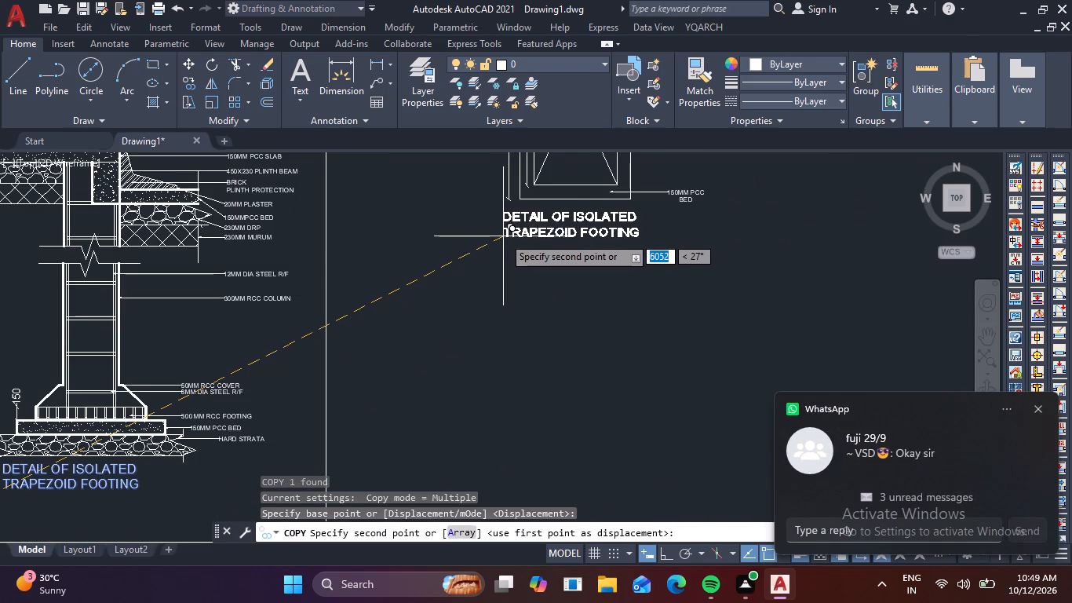
click(503, 236)
key(Escape)
Draw a rectangular frame about 4200 wide around the footing plan, its notes and its title.
scroll(527, 262, down, 1)
middle_drag(541, 255, 575, 338)
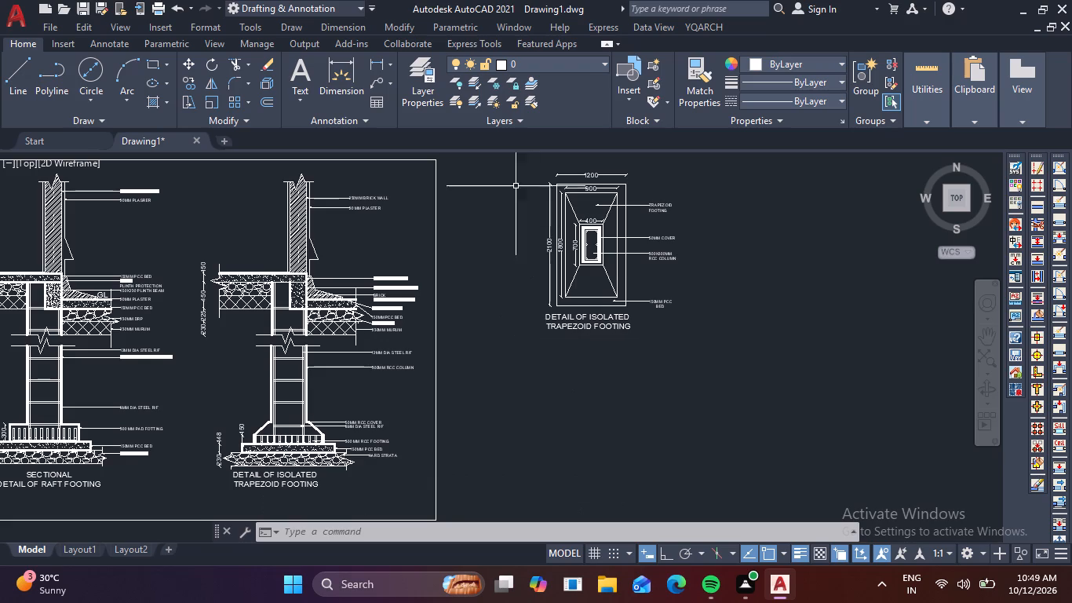
middle_drag(497, 168, 465, 248)
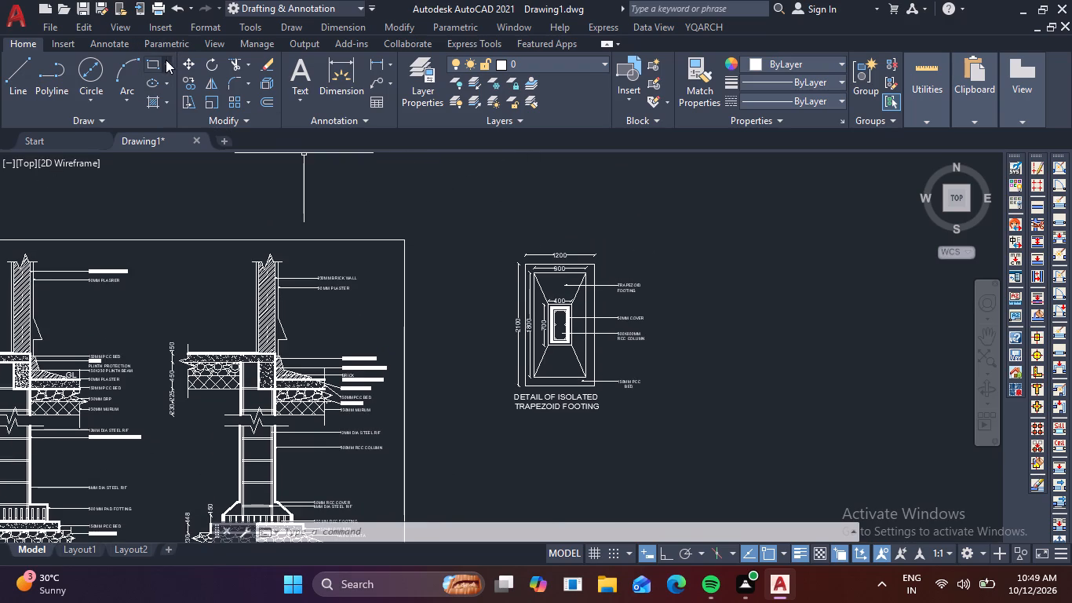
click(151, 64)
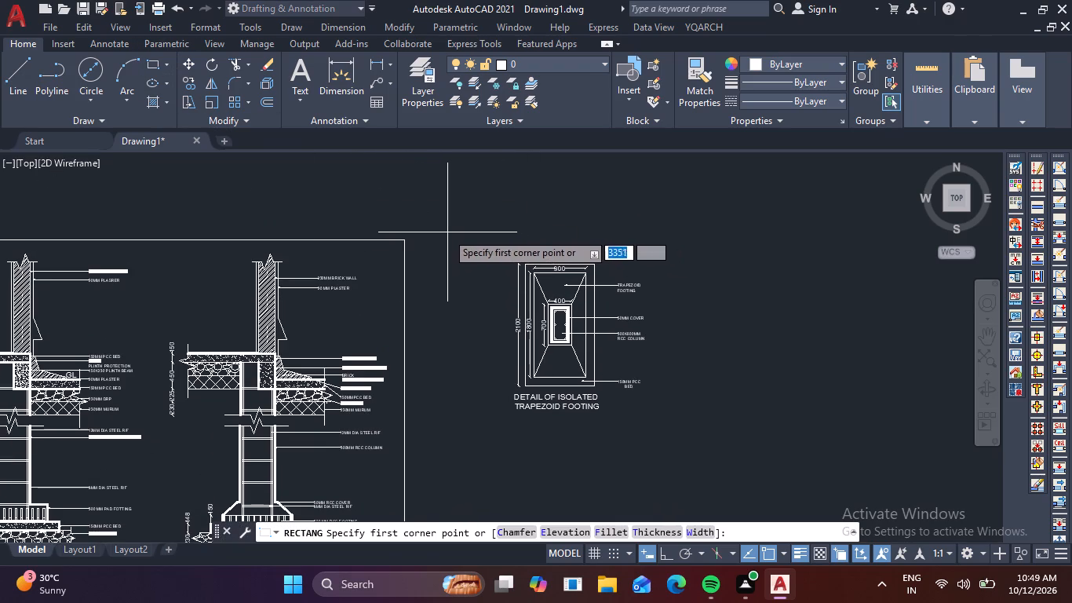
click(443, 232)
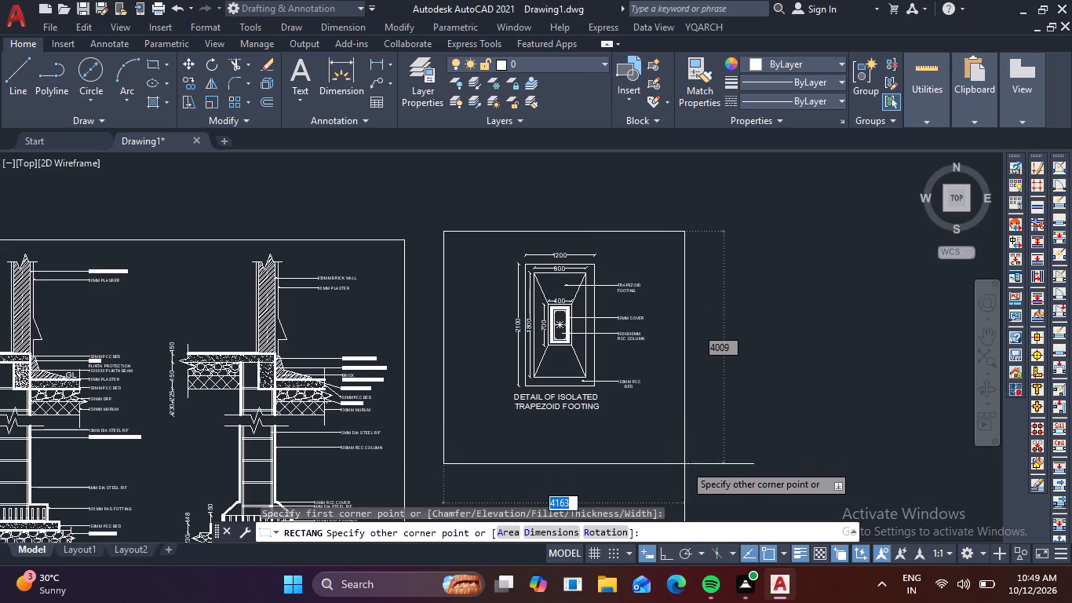
click(687, 481)
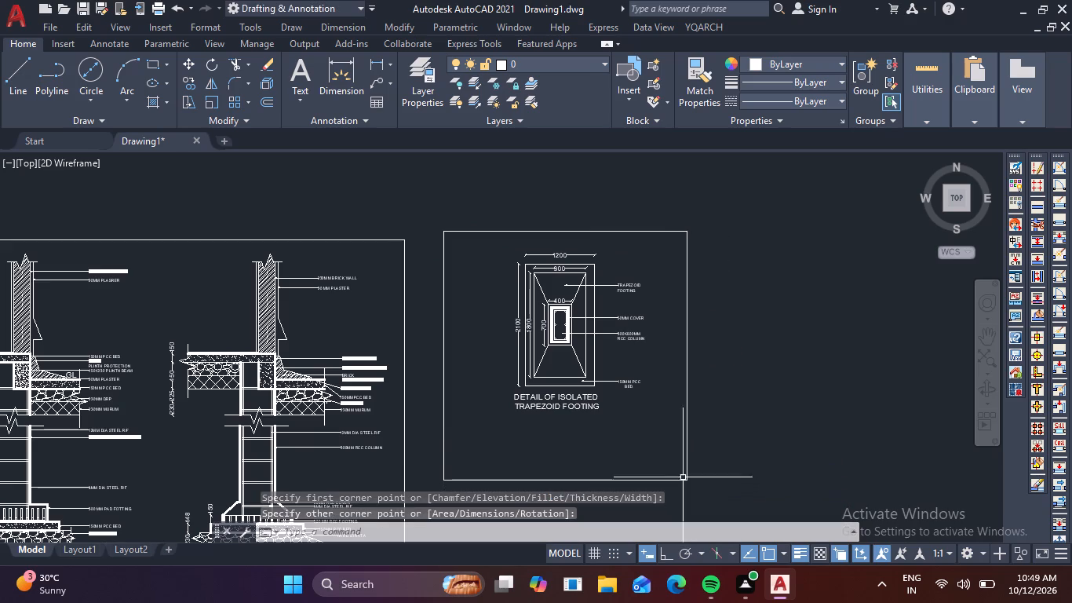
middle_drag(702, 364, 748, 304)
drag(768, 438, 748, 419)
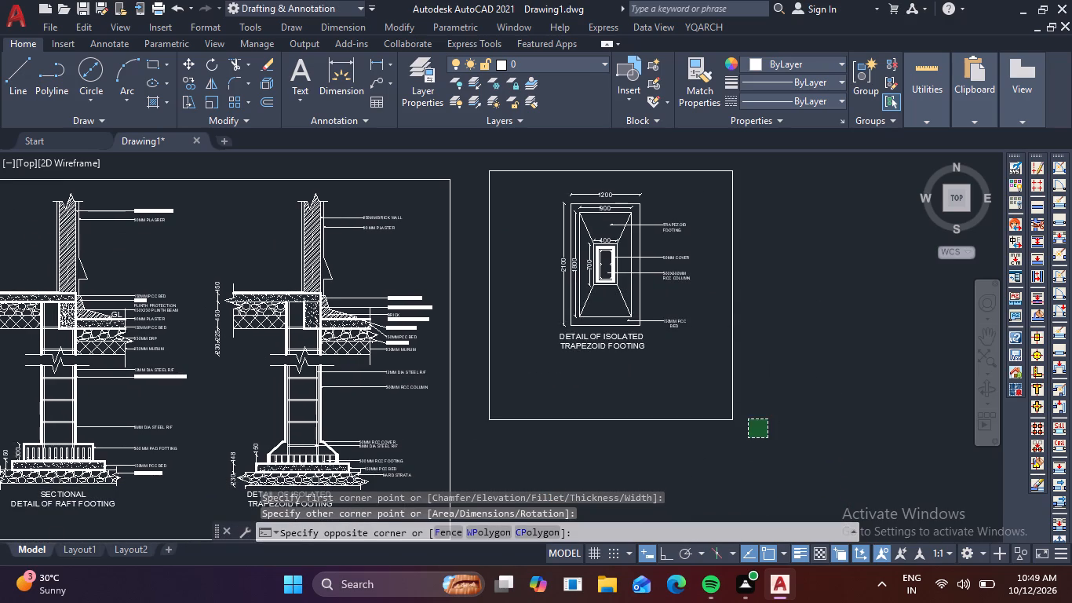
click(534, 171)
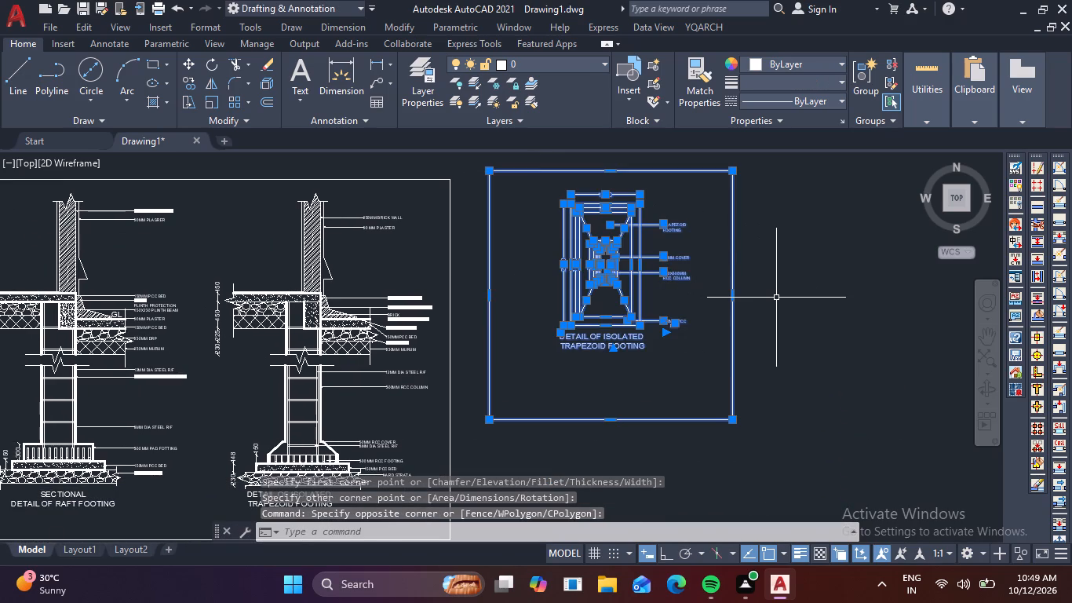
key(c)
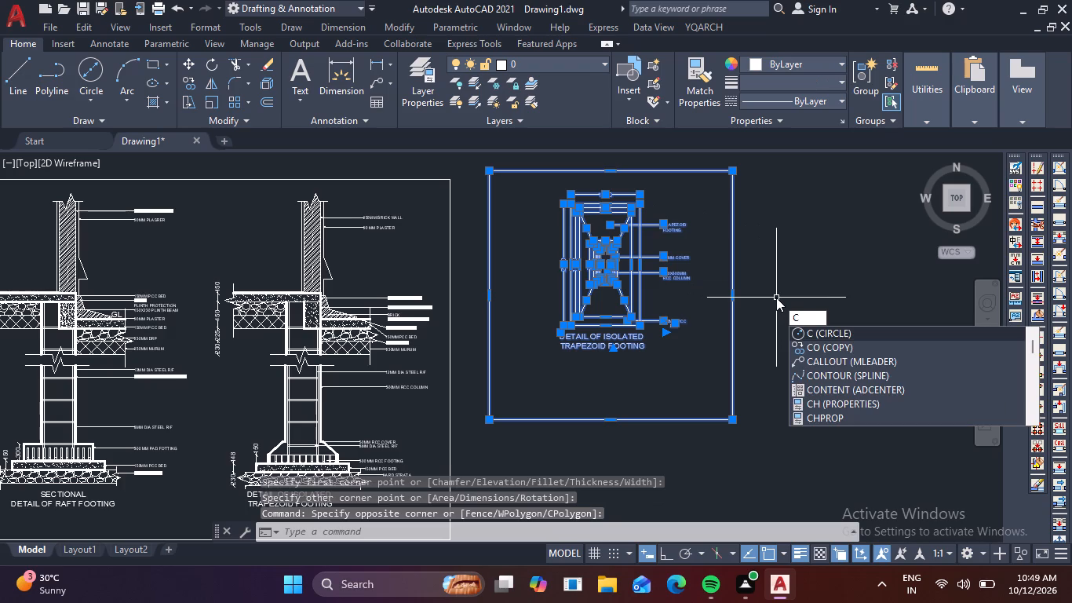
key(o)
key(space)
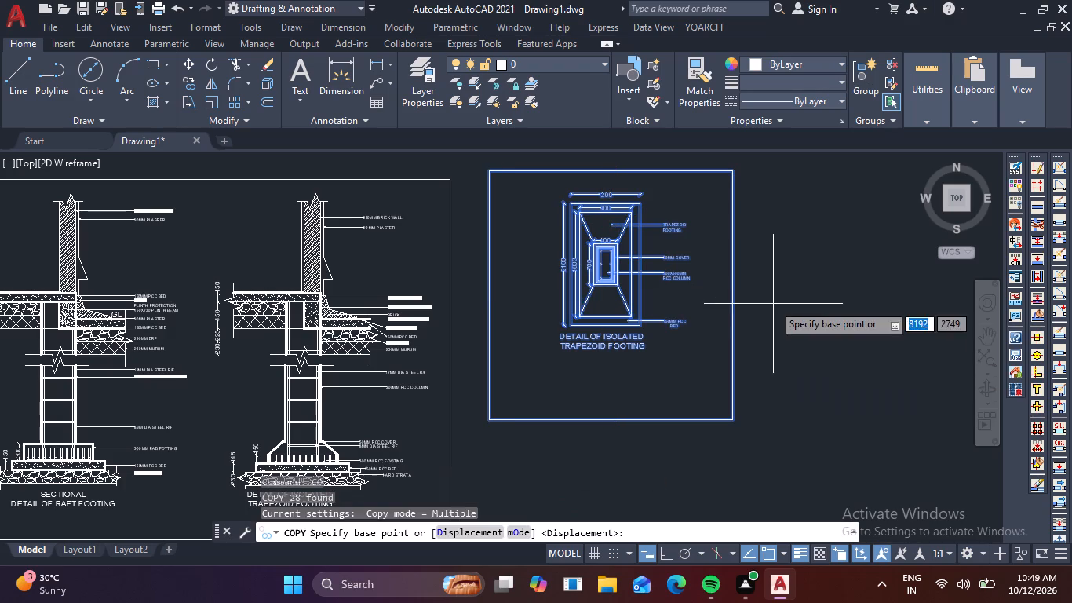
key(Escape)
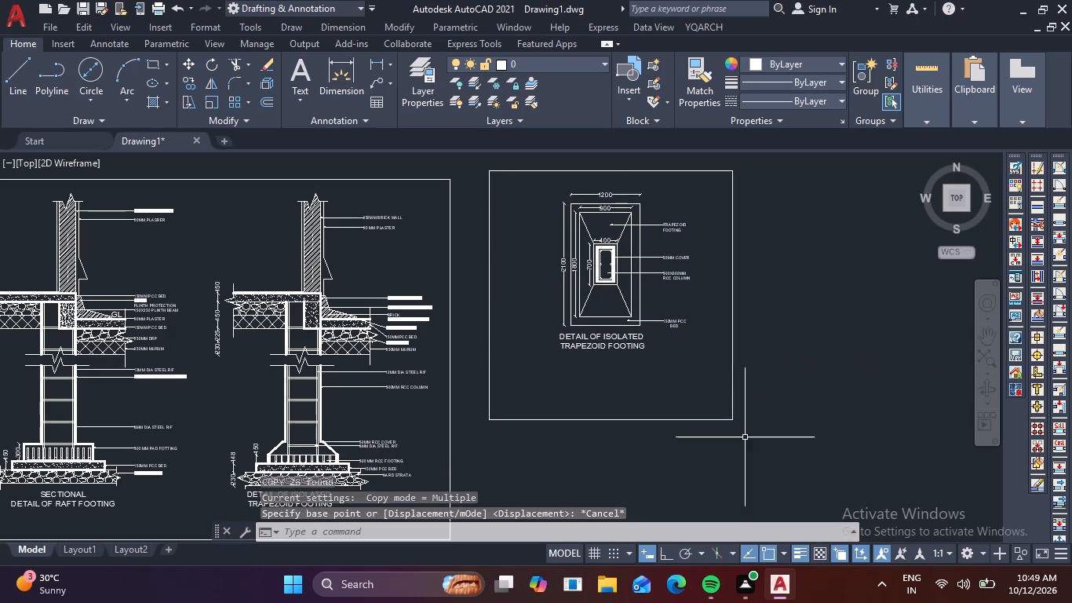
Move the framed footing plan so its lower-left corner meets the lower-right corner of the section details' frame.
drag(789, 467, 774, 451)
click(539, 152)
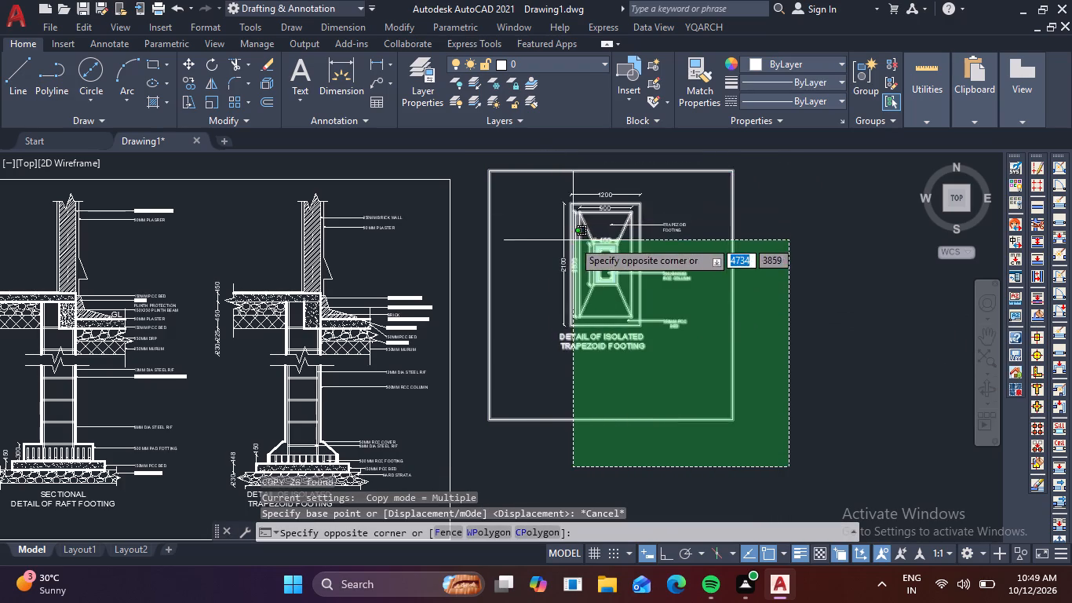
click(542, 166)
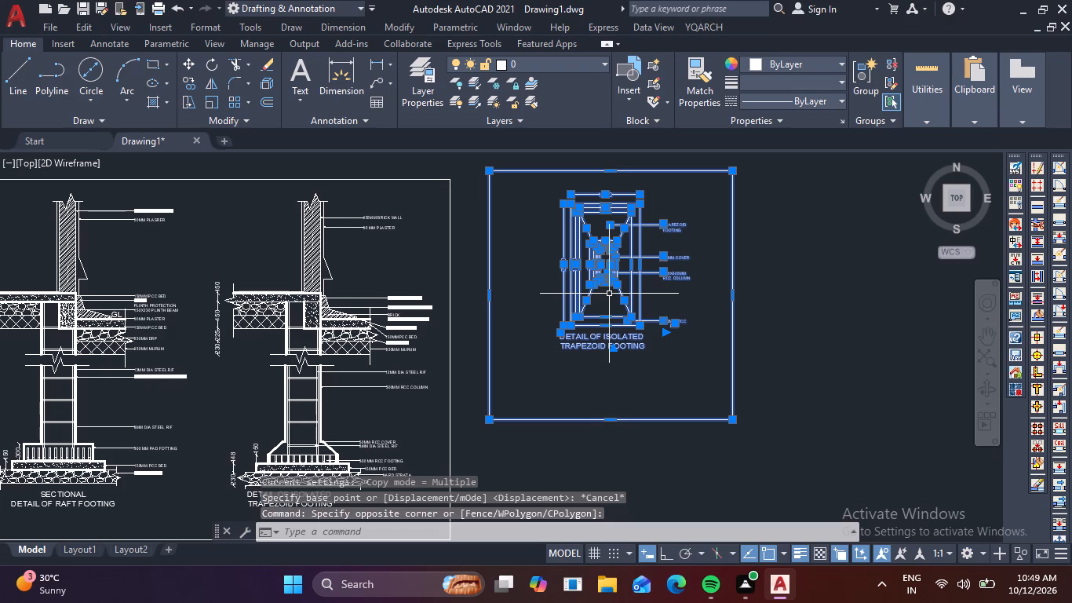
key(m)
key(space)
click(493, 418)
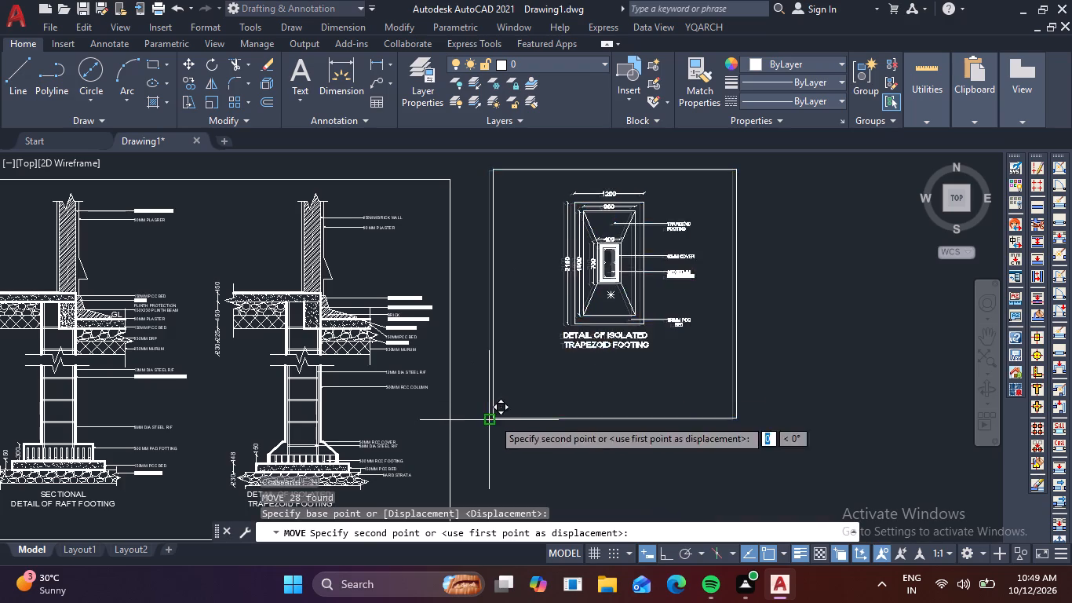
middle_drag(461, 466, 582, 294)
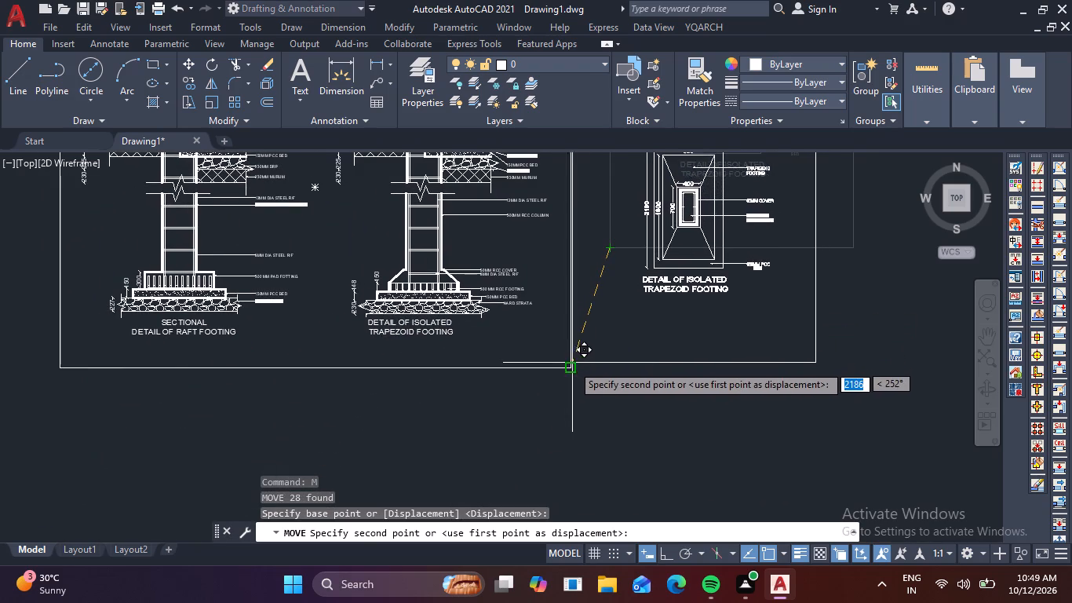
click(573, 366)
With Ortho on, draw lines closing a strip below both frames, about 13040 long, from the lower-left to the lower-right corner.
scroll(841, 378, down, 1)
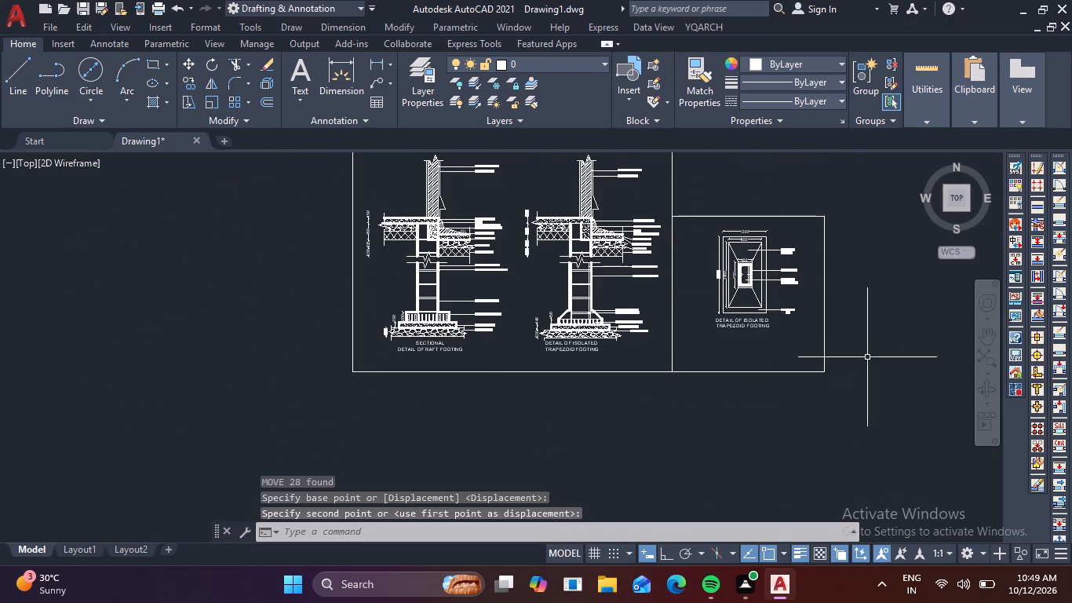
scroll(867, 349, down, 1)
middle_drag(863, 348, 717, 338)
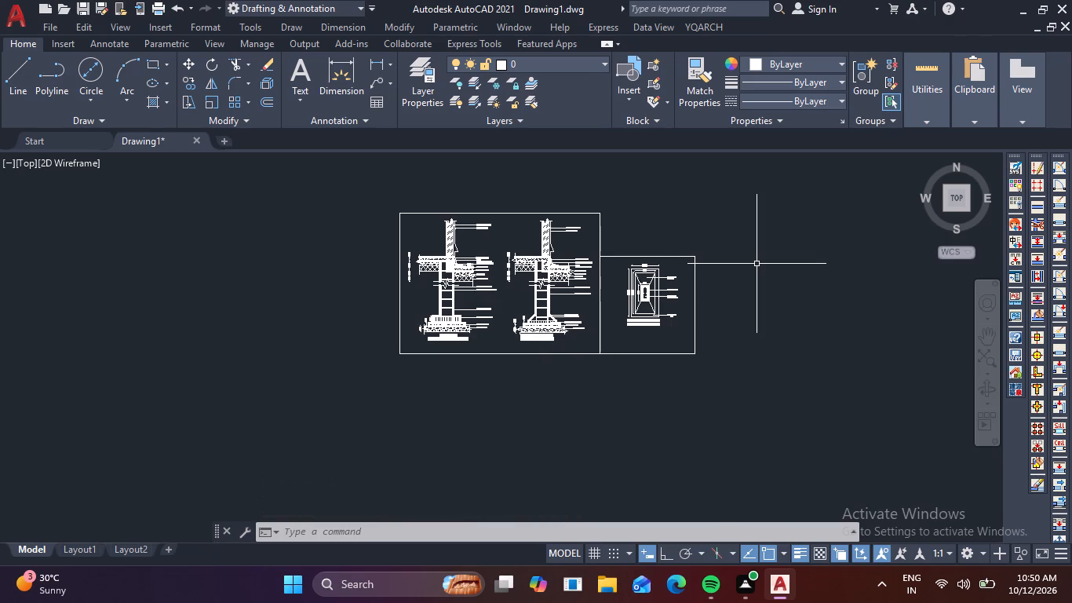
key(Escape)
text(L)
key(space)
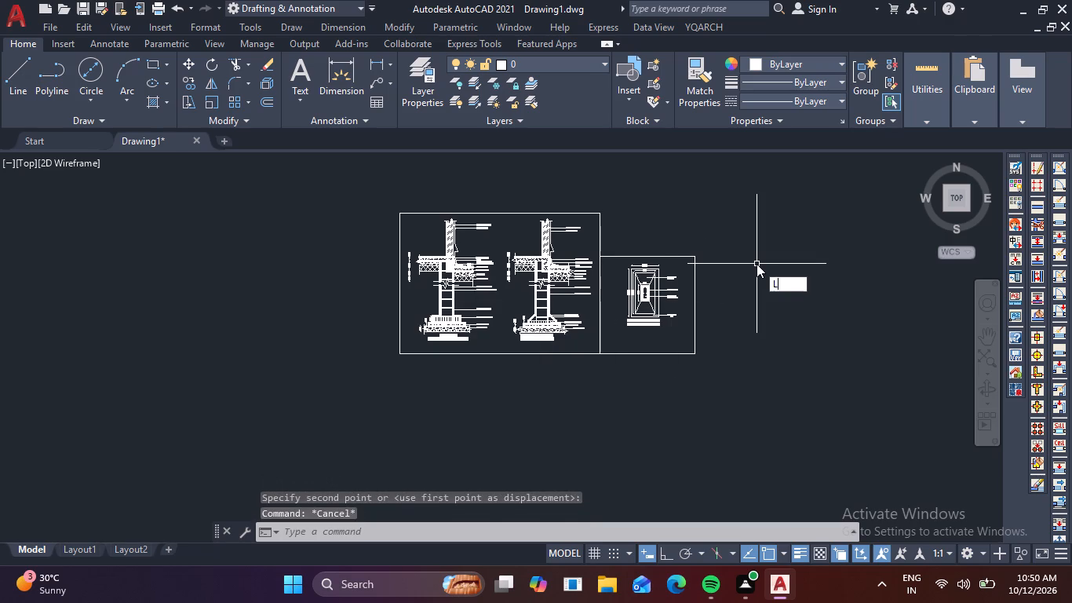
scroll(541, 395, up, 1)
scroll(483, 452, up, 1)
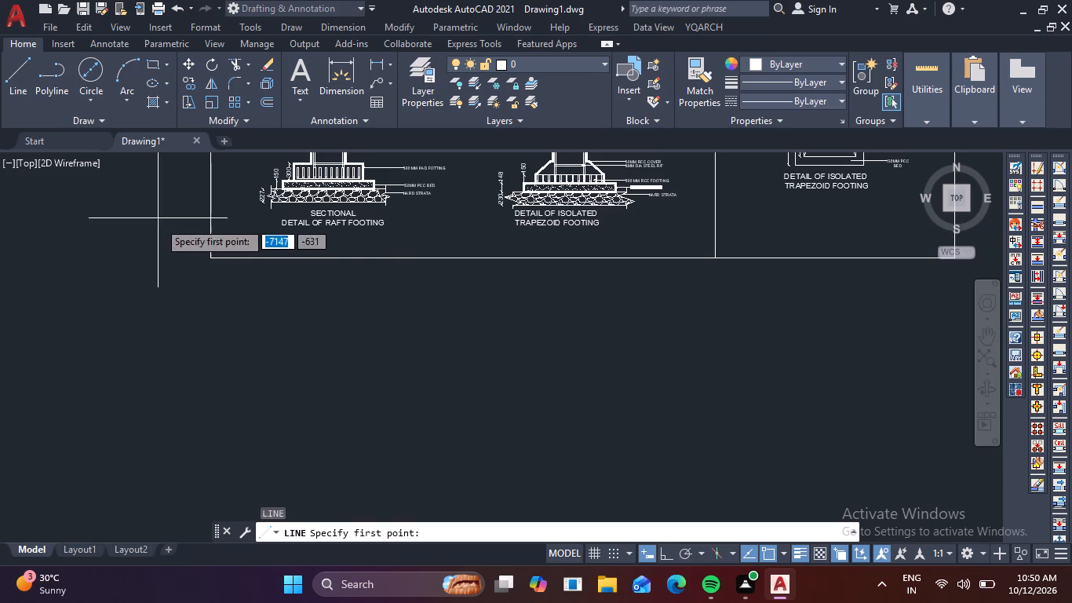
click(208, 261)
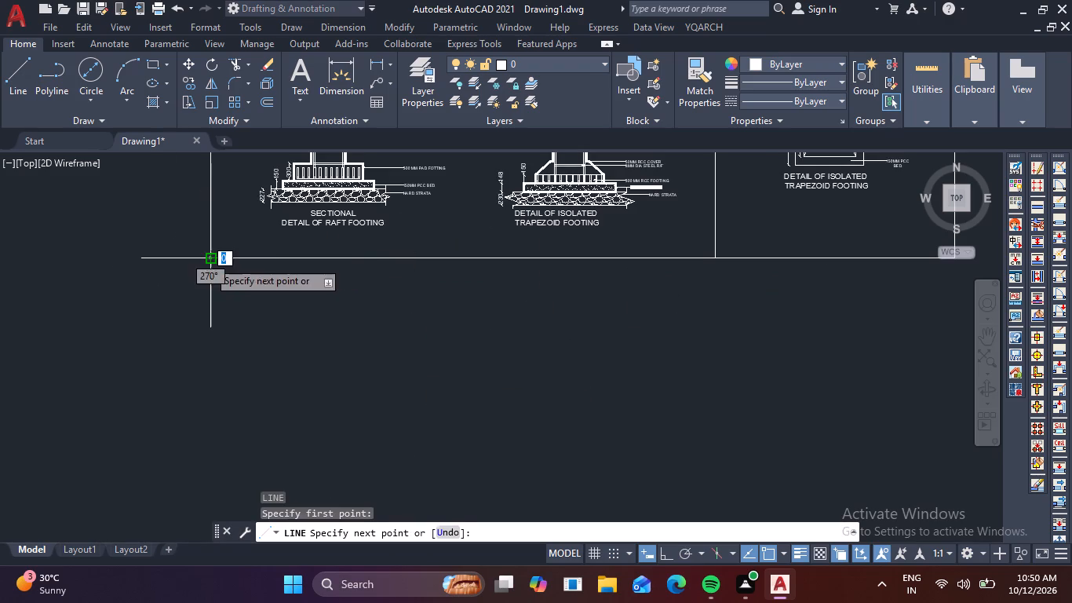
key(F8)
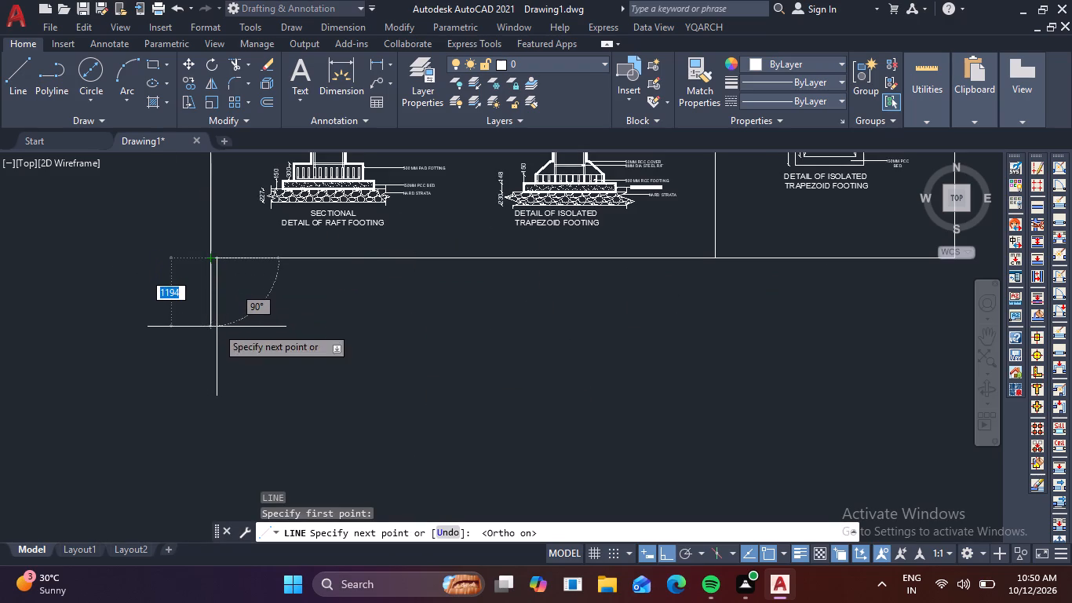
click(203, 319)
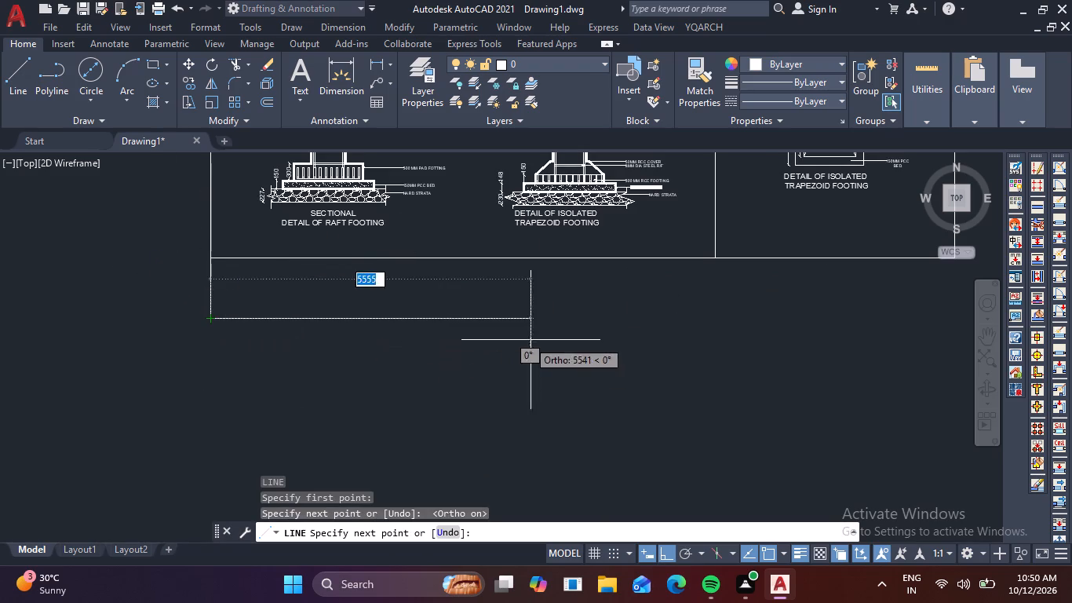
scroll(601, 339, down, 1)
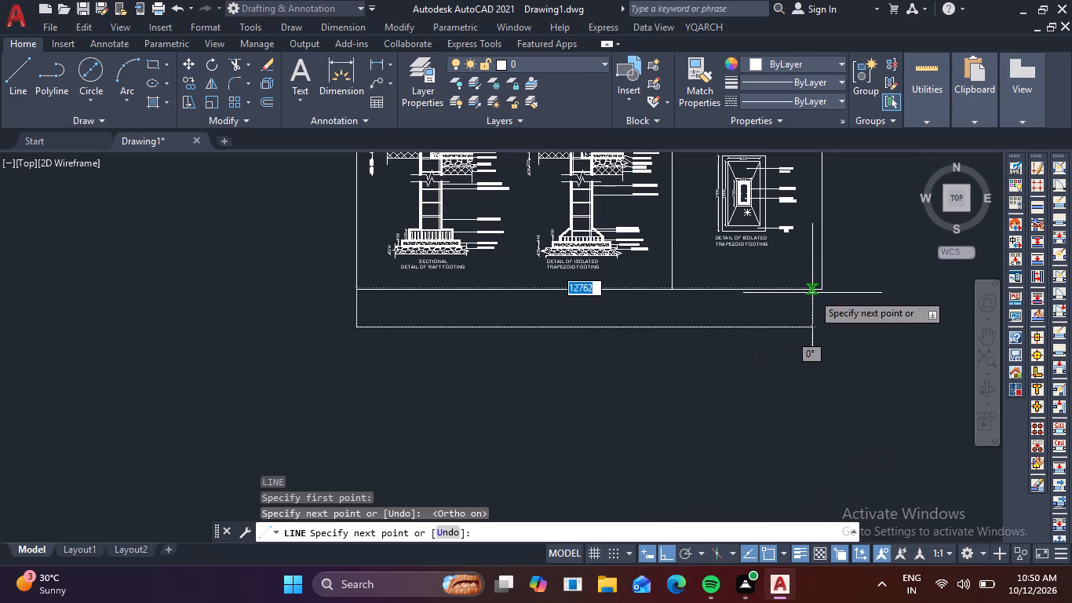
click(824, 330)
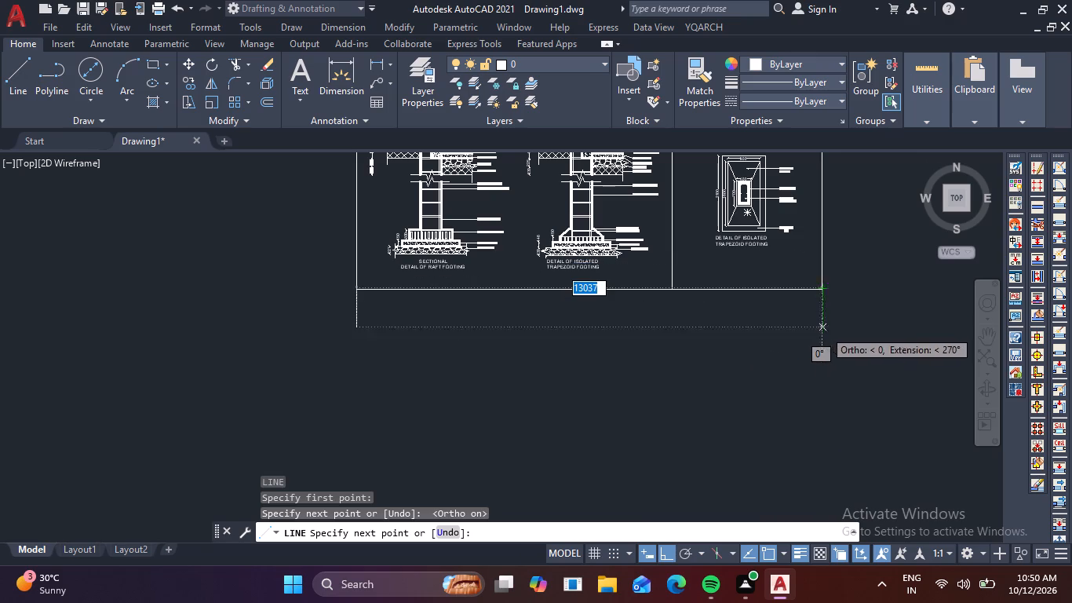
click(823, 291)
key(Escape)
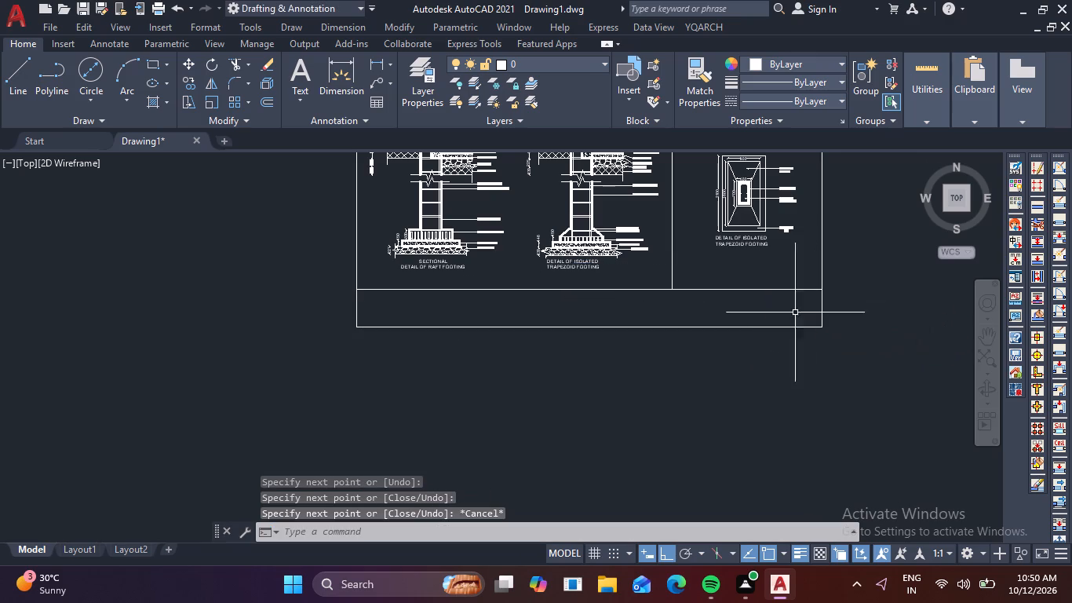
Copy the trapezoid footing section's title about 1121 straight down into the strip below the frames.
scroll(573, 265, up, 1)
click(574, 264)
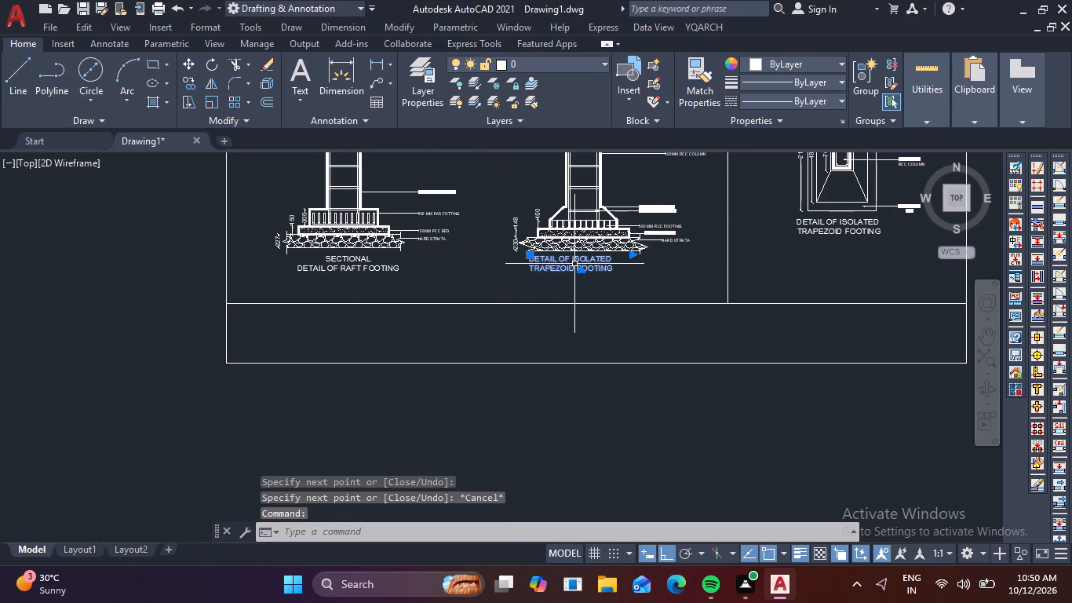
text(CO)
key(space)
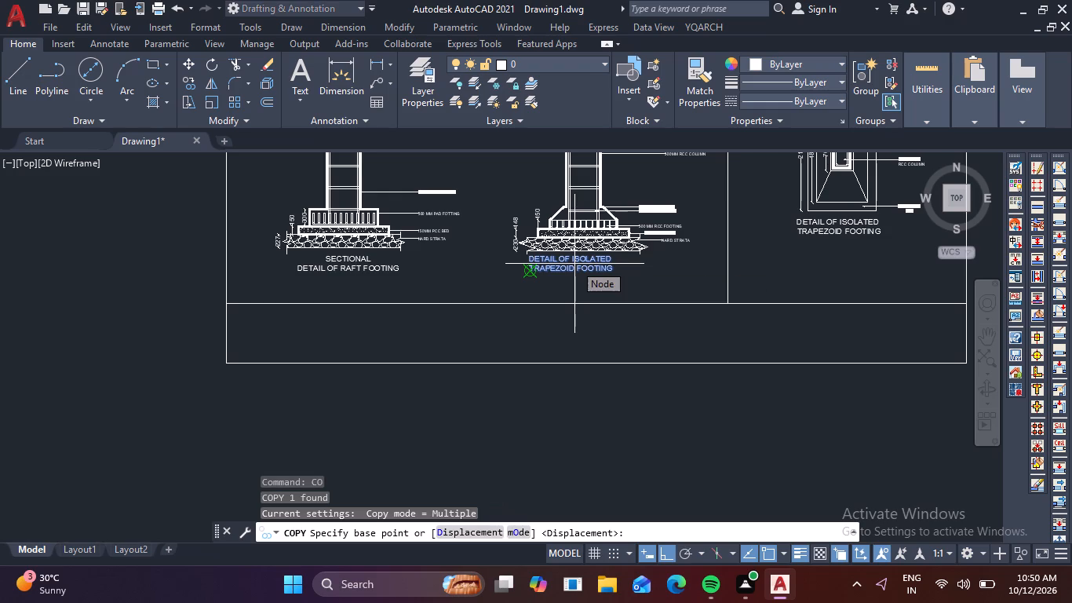
click(574, 264)
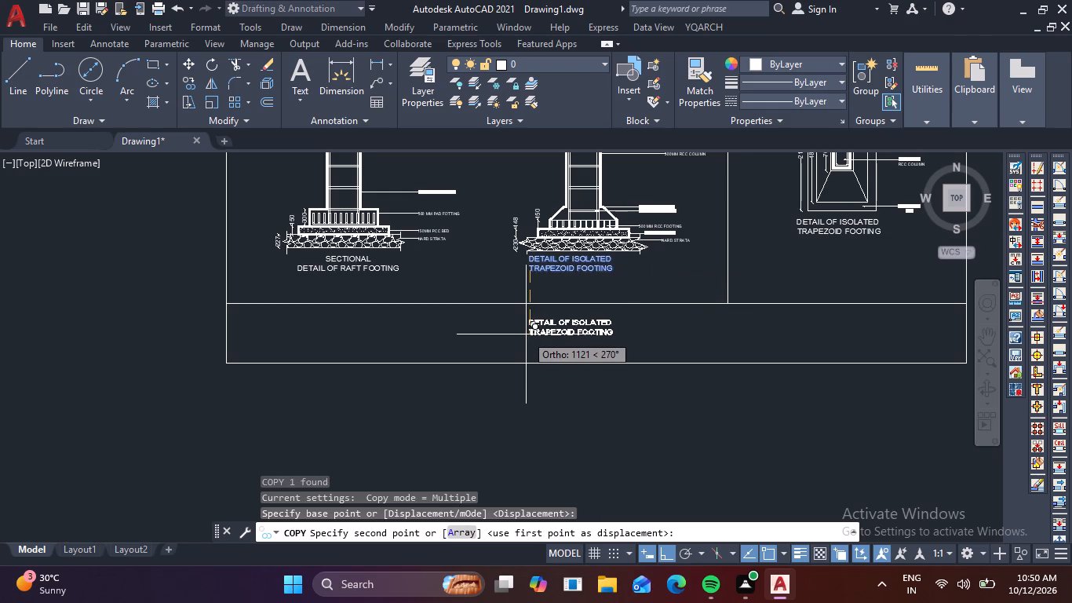
click(526, 334)
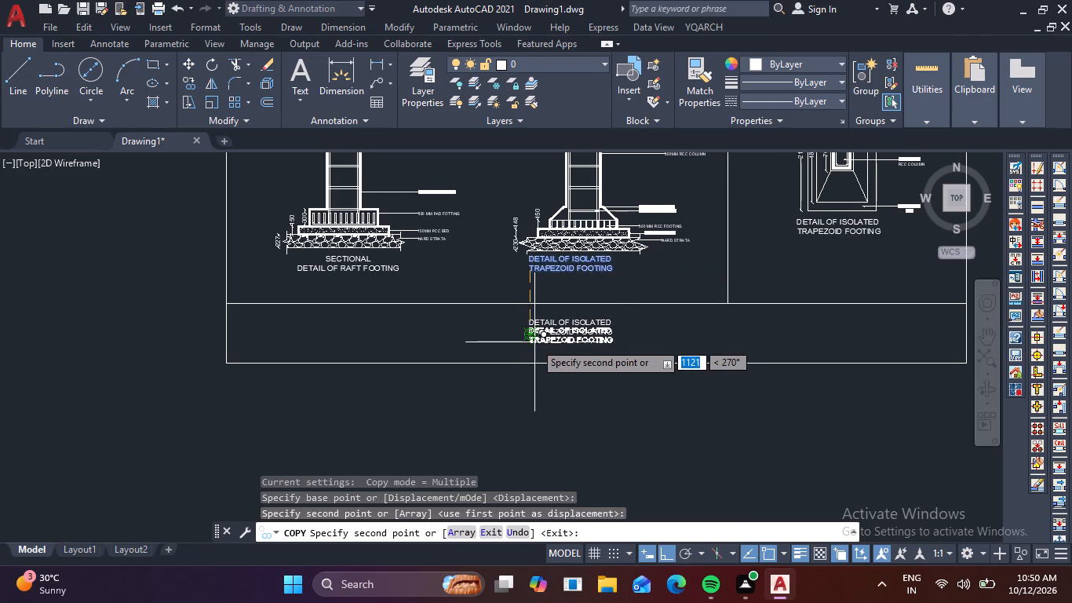
key(Escape)
Replace the wording of the copied title in the bottom strip with FOOTING.
double_click(583, 327)
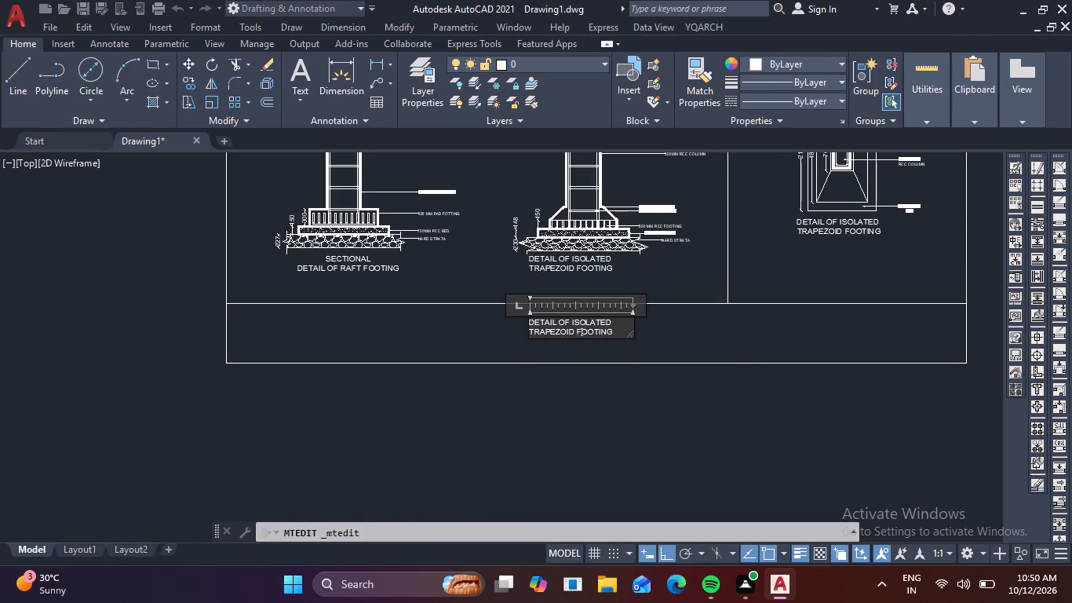
click(613, 333)
key(BackSpace)
key(BackSpace)
key(BackSpace)
key(BackSpace)
key(BackSpace)
key(BackSpace)
key(BackSpace)
key(BackSpace)
key(BackSpace)
key(BackSpace)
key(BackSpace)
key(BackSpace)
key(BackSpace)
key(BackSpace)
key(BackSpace)
key(BackSpace)
key(BackSpace)
key(BackSpace)
key(BackSpace)
key(BackSpace)
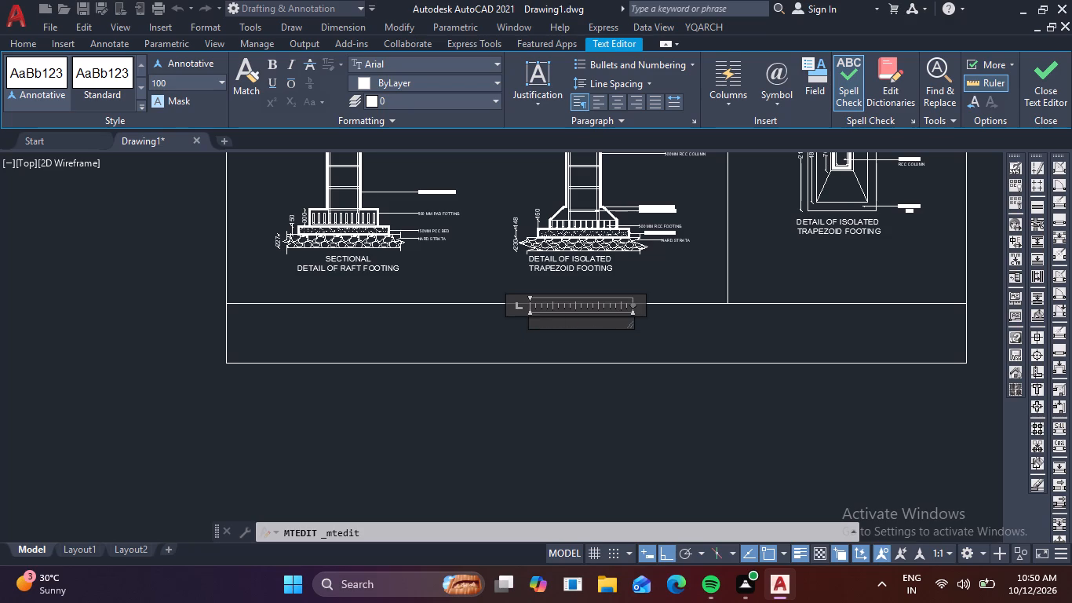
text(FOOTIN)
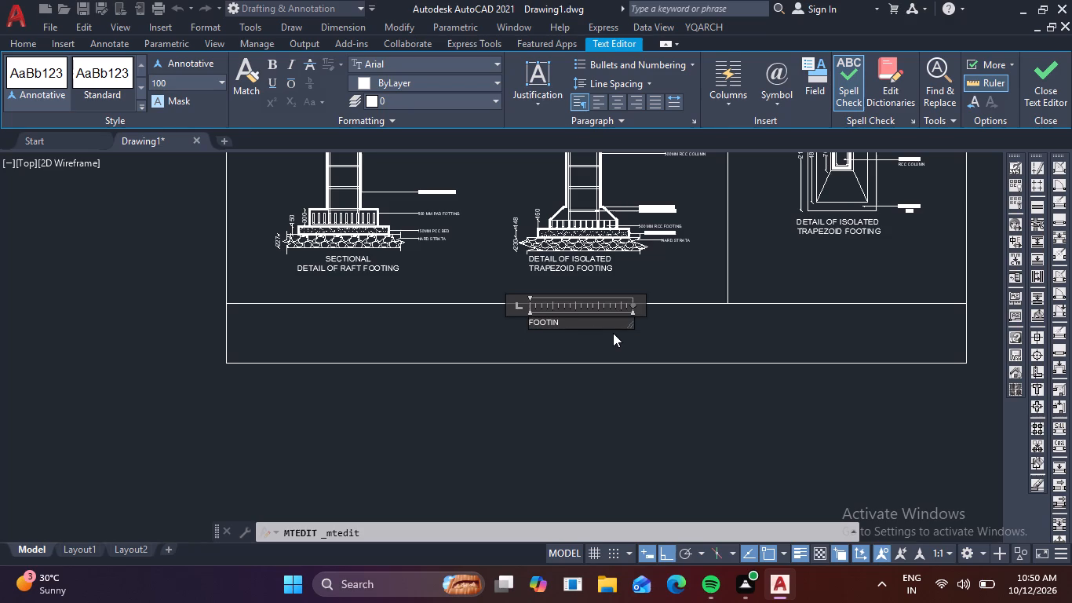
key(g)
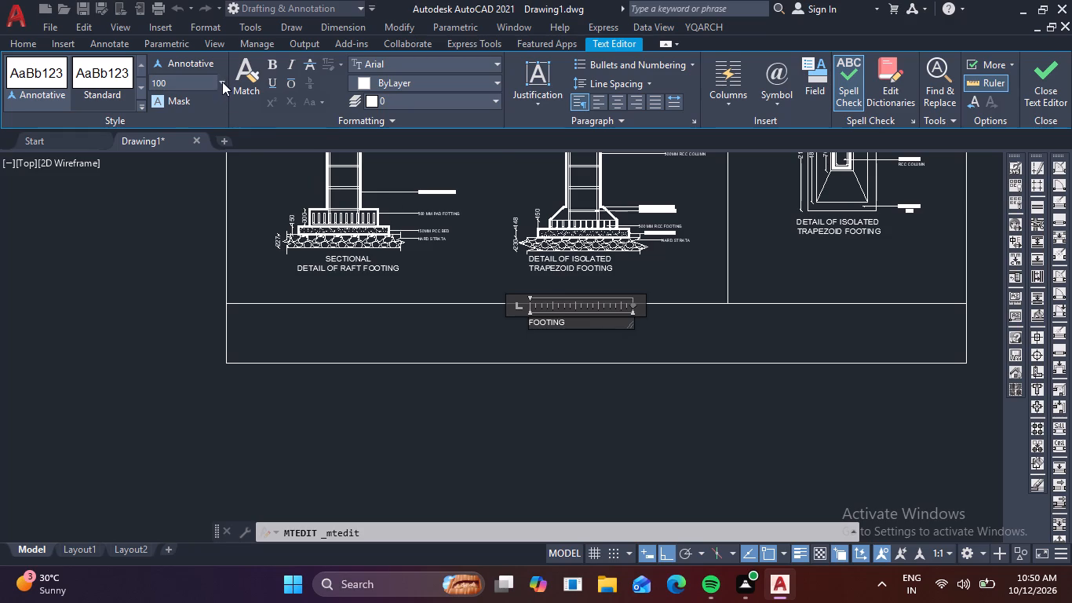
Set the text height of the word FOOTING in the bottom strip to 300.
drag(200, 82, 146, 86)
click(581, 322)
drag(581, 322, 501, 321)
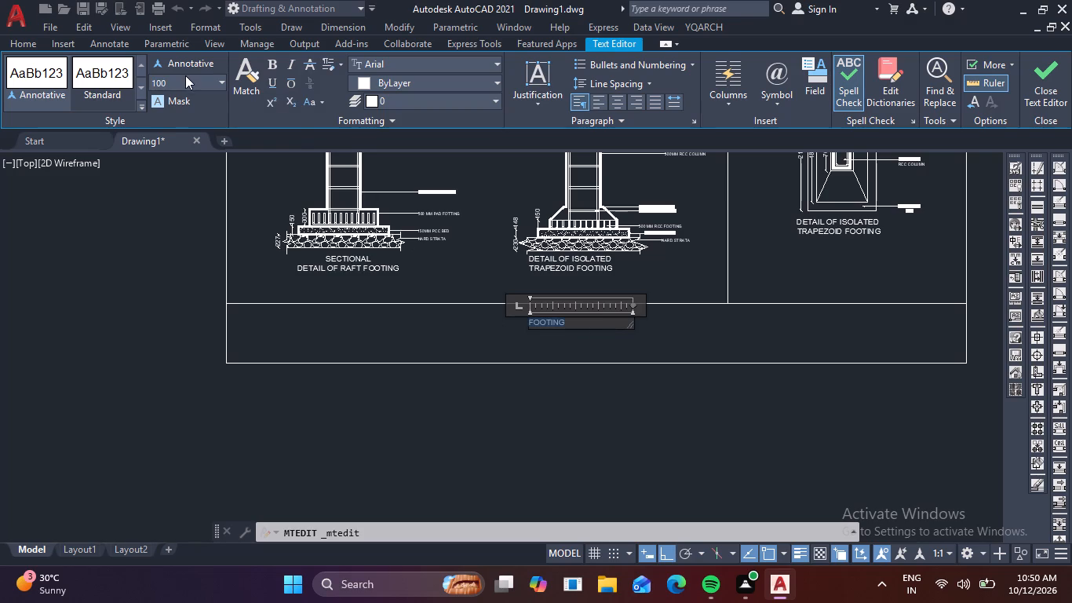
click(180, 75)
key(BackSpace)
text(300)
key(Return)
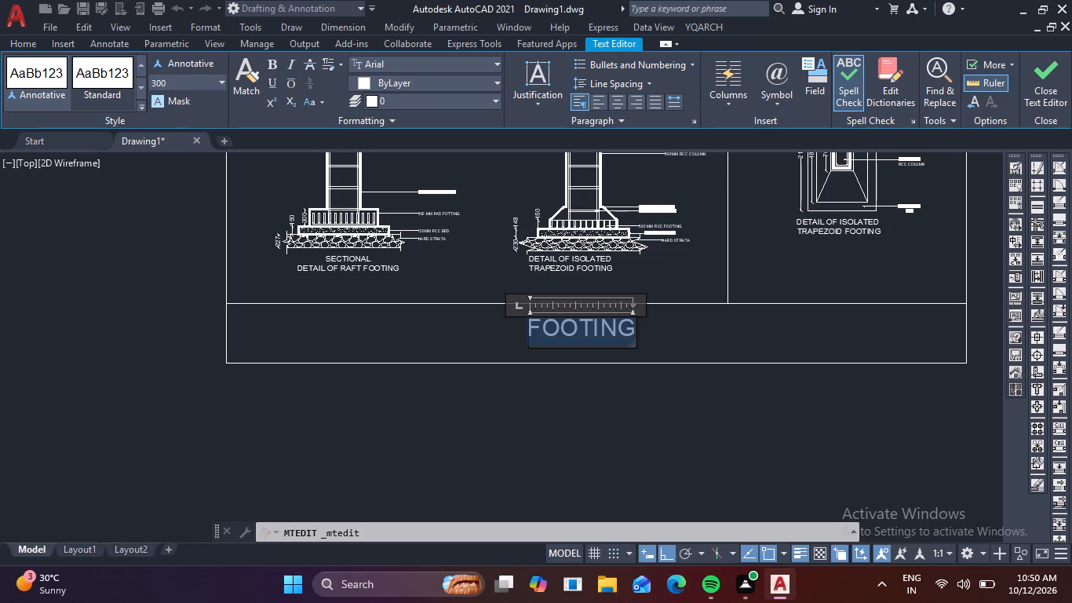
click(593, 342)
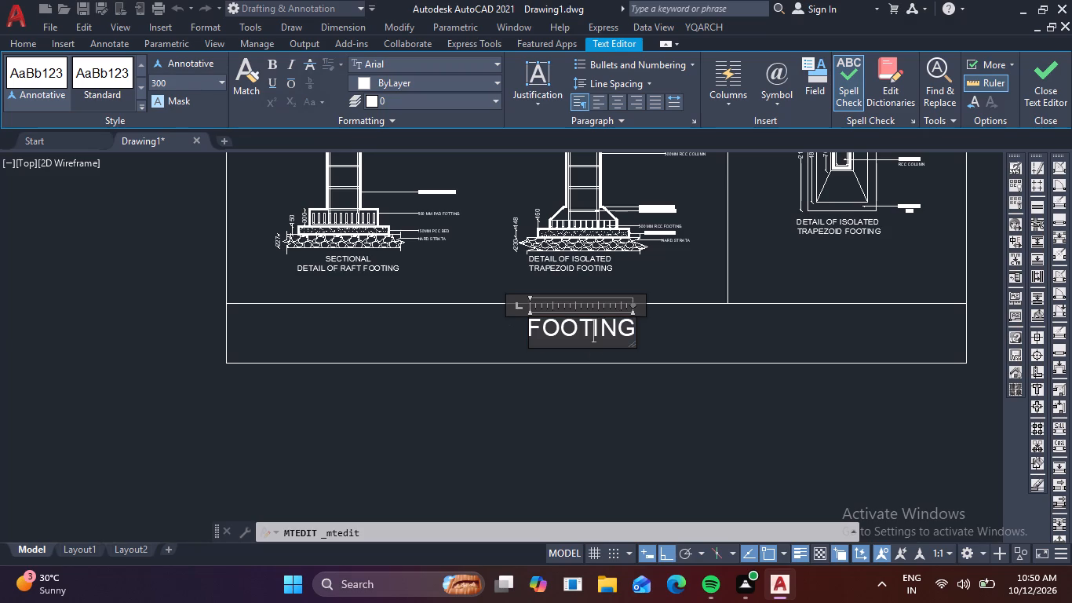
Extend the strip title to read FOOTING DETAIL and widen its text box so it fits on one line.
click(632, 329)
key(space)
text(DETAIL)
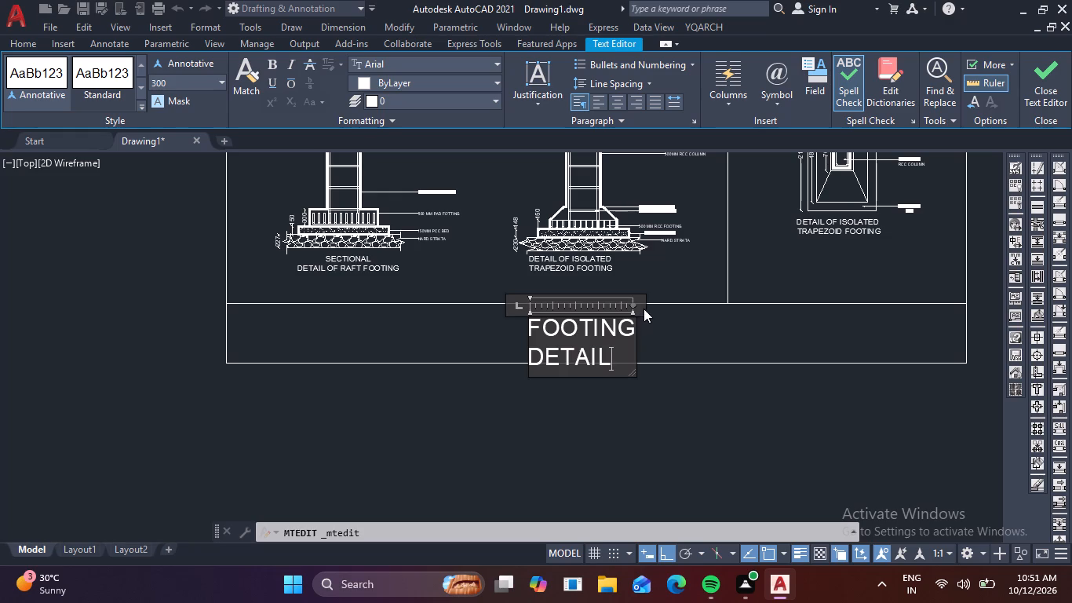
drag(634, 305, 744, 305)
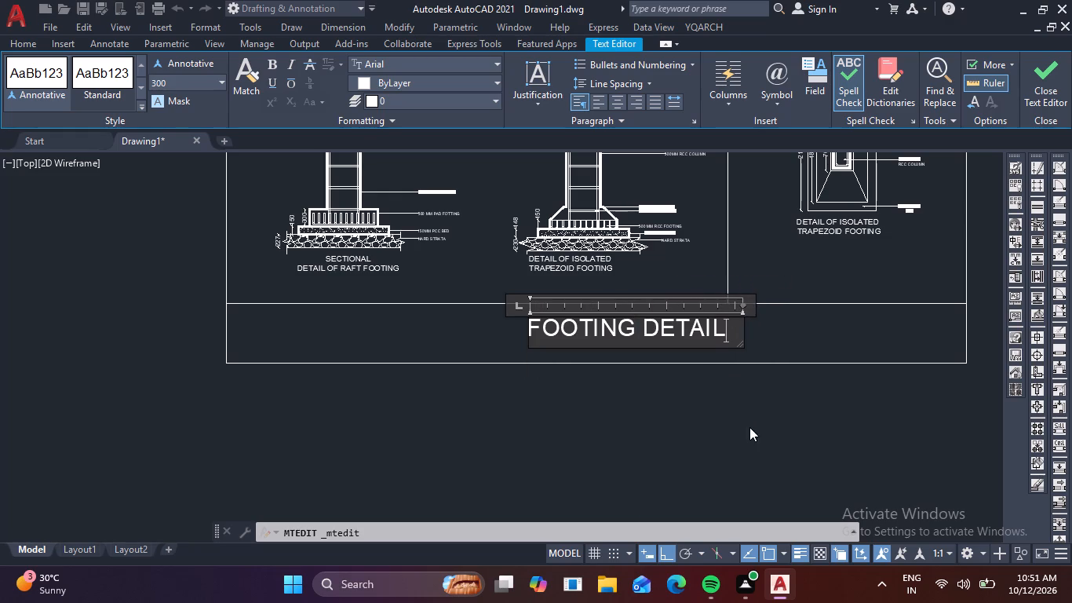
click(745, 437)
Move the FOOTING DETAIL title to the middle of the bottom strip, turning Ortho off for the final placement.
click(629, 323)
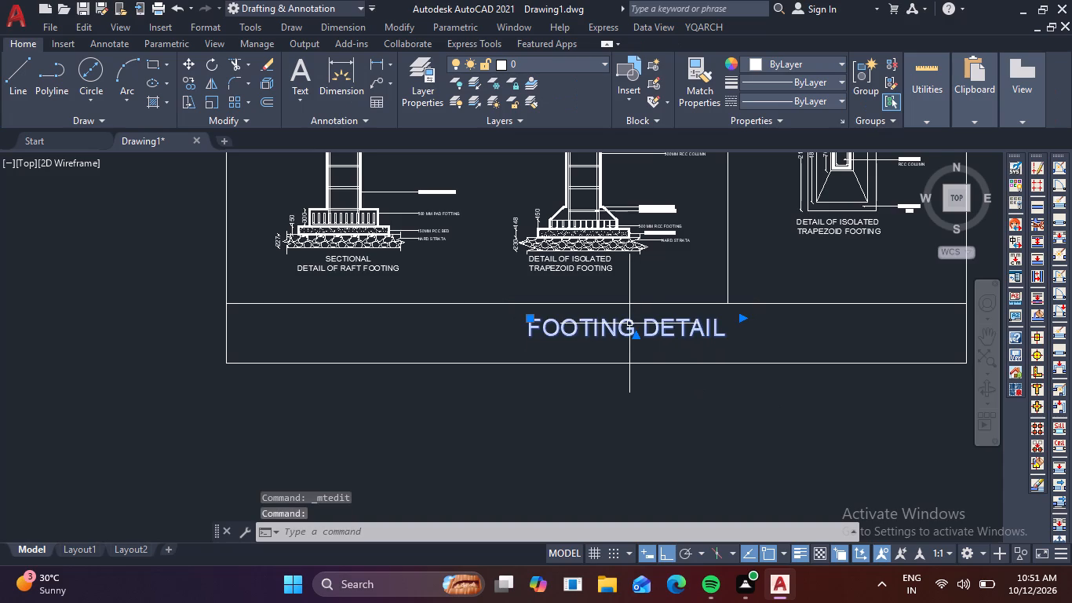
text(M)
key(space)
click(629, 323)
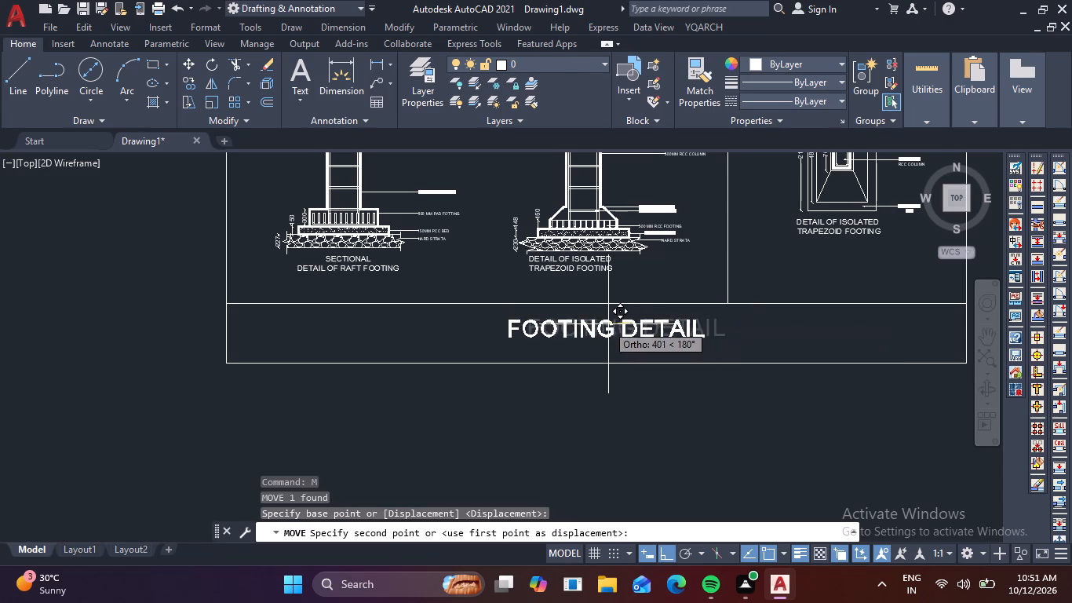
click(585, 323)
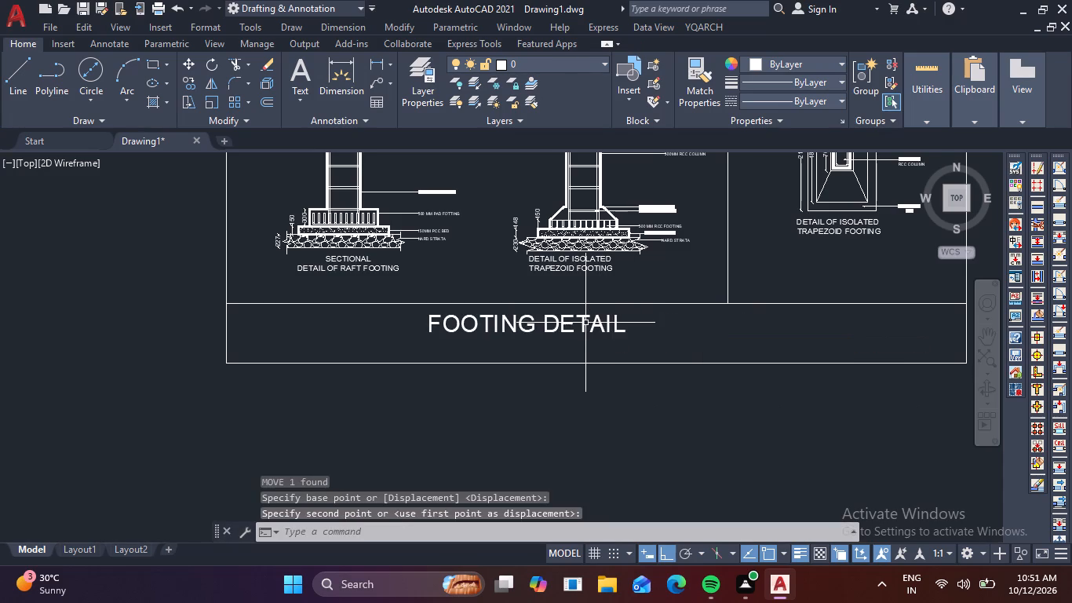
click(585, 323)
text(M)
key(space)
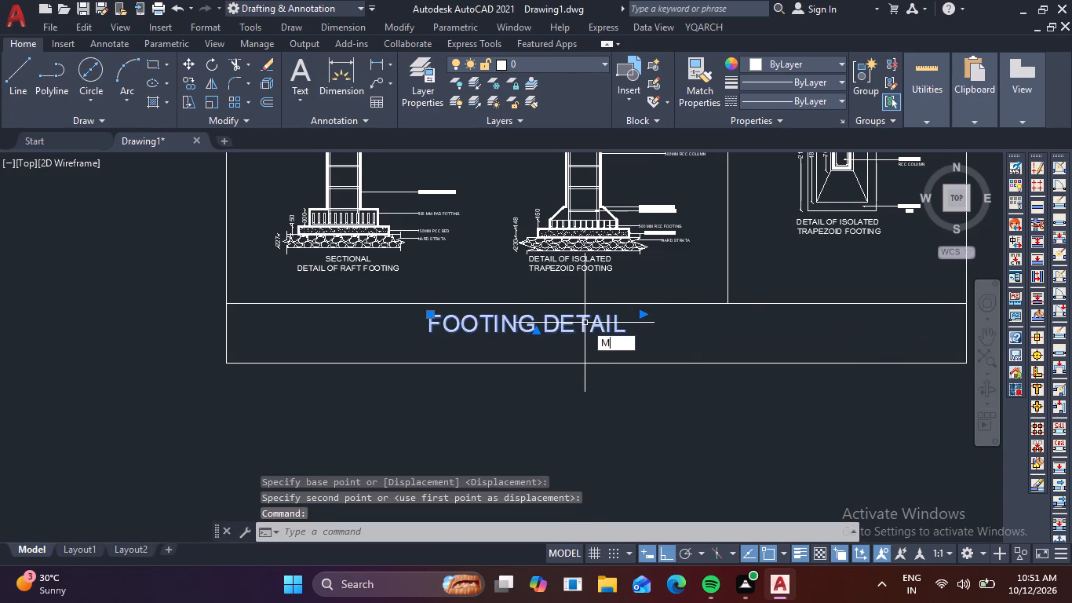
click(585, 323)
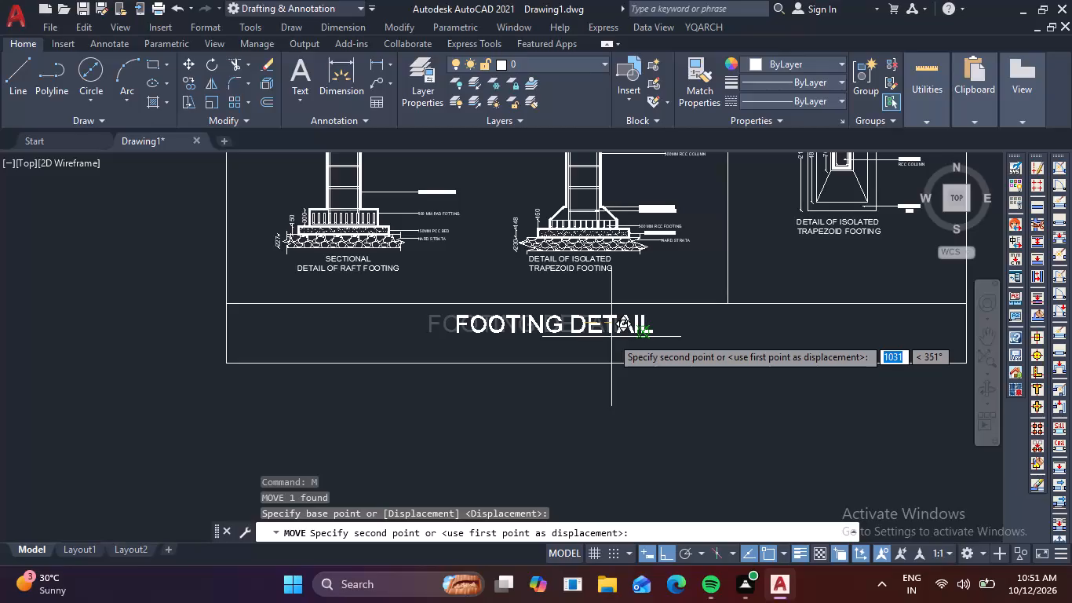
key(F8)
scroll(629, 331, up, 2)
click(629, 331)
scroll(629, 330, down, 4)
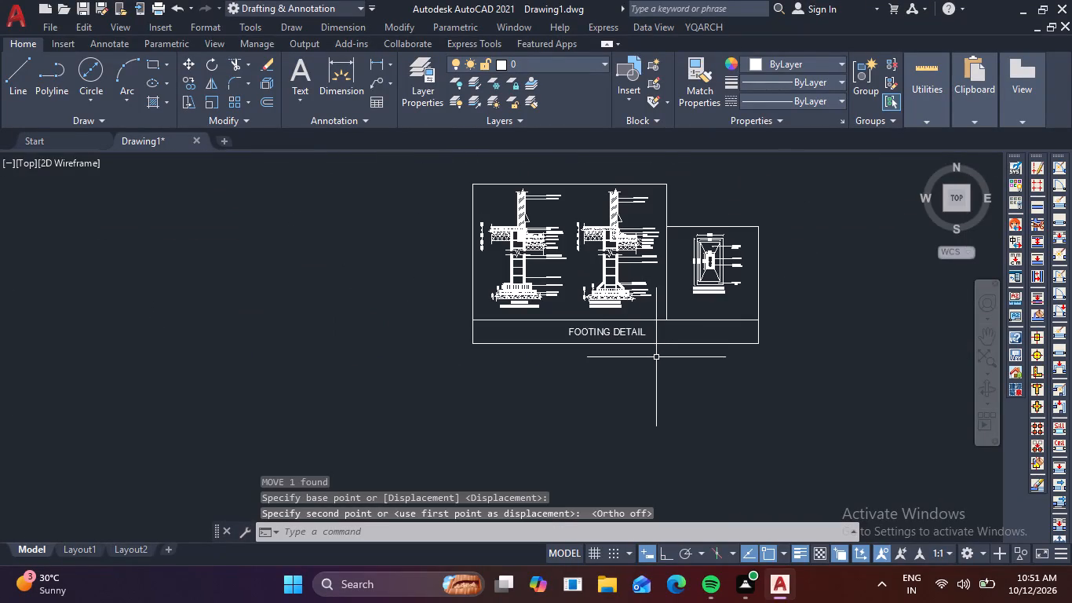
Make the whole FOOTING DETAIL title bold.
scroll(616, 339, up, 2)
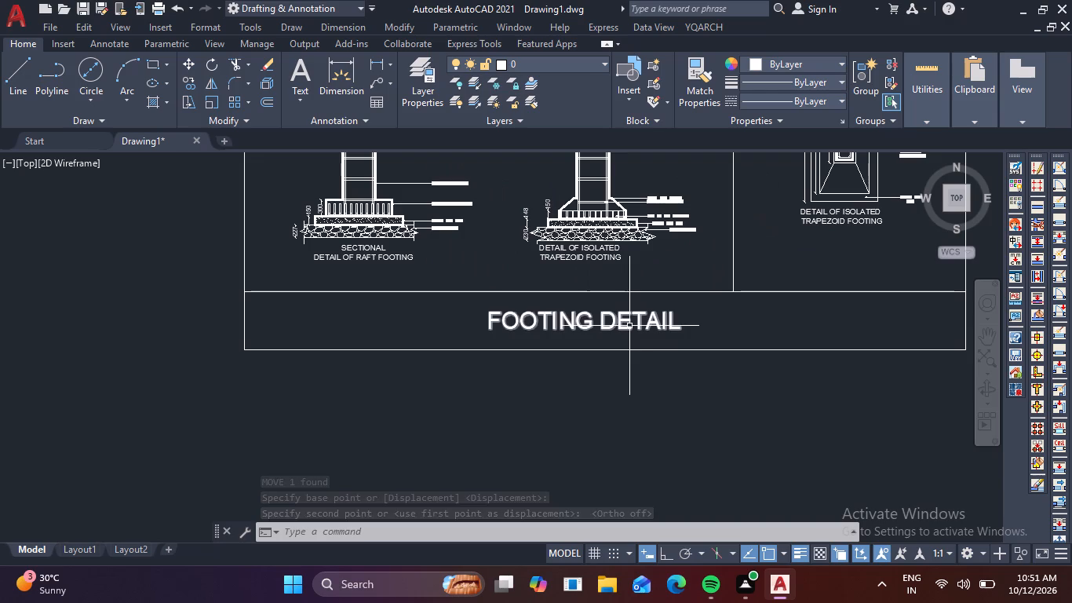
double_click(629, 326)
drag(684, 323, 372, 318)
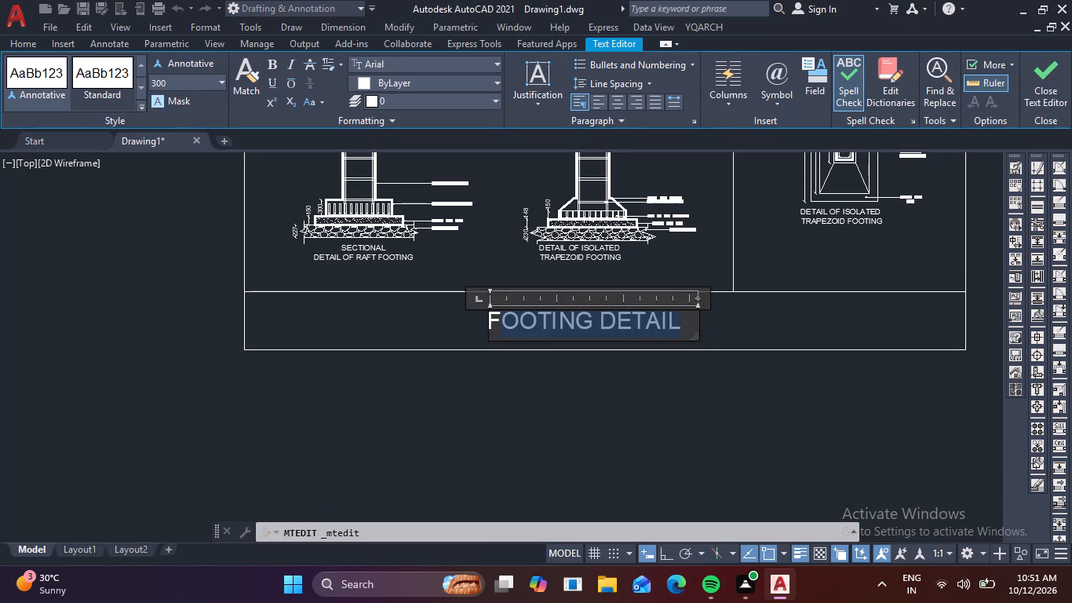
drag(372, 318, 324, 318)
click(272, 60)
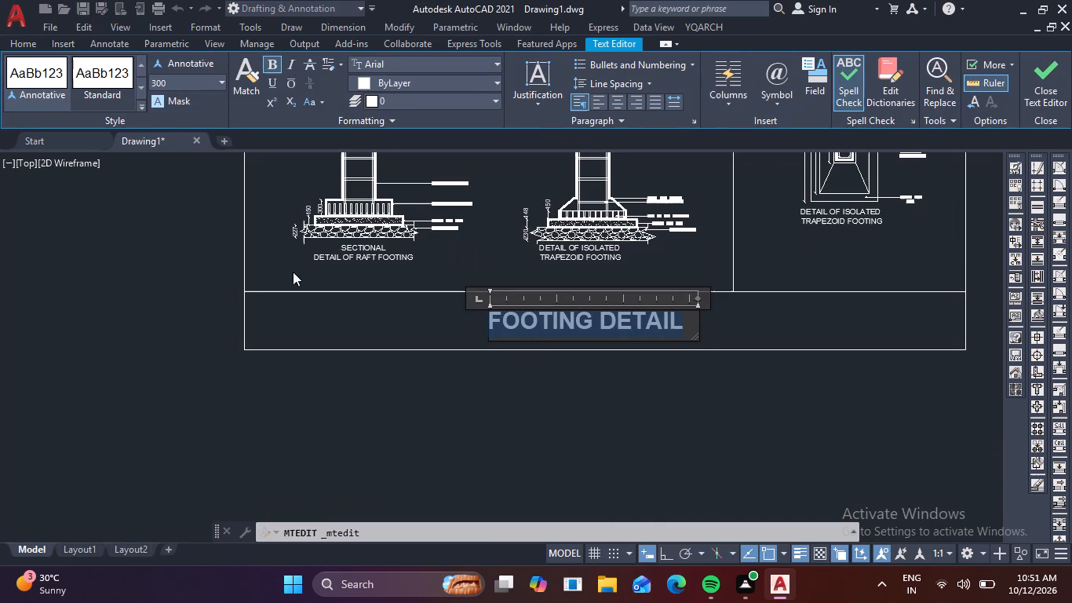
click(449, 375)
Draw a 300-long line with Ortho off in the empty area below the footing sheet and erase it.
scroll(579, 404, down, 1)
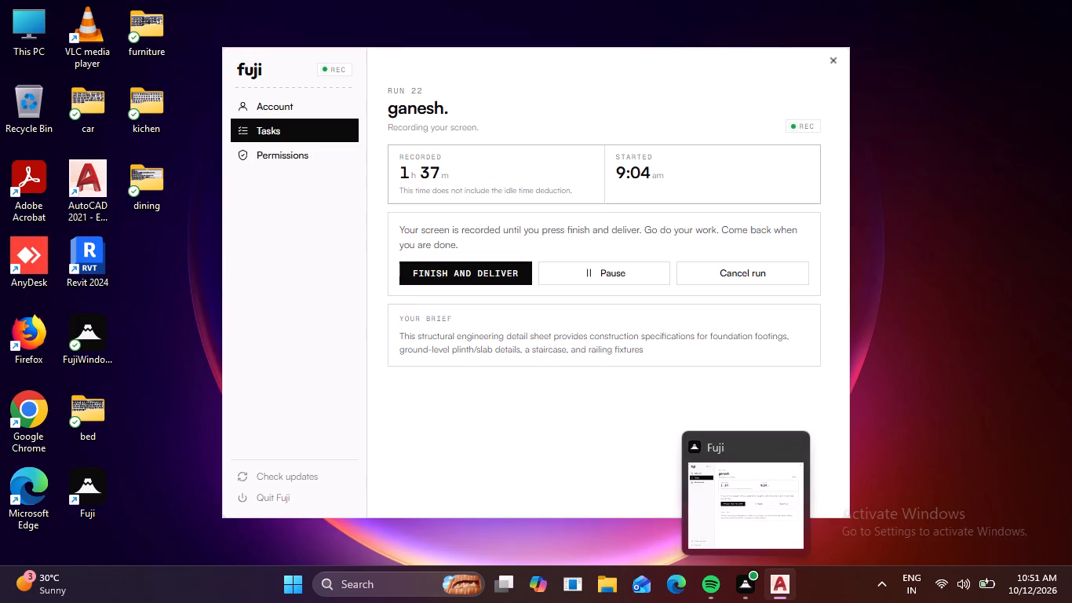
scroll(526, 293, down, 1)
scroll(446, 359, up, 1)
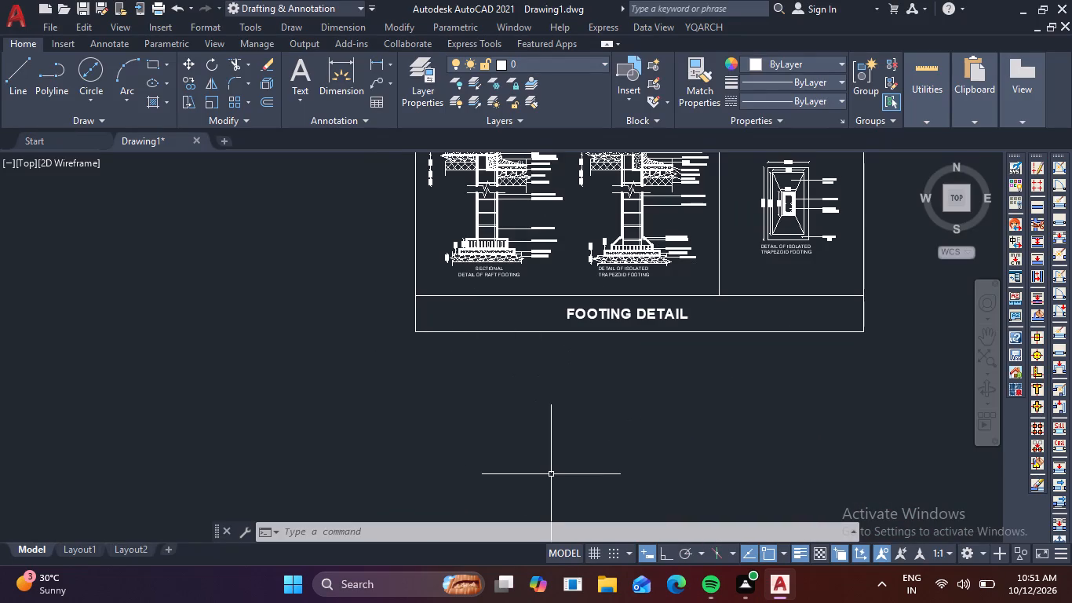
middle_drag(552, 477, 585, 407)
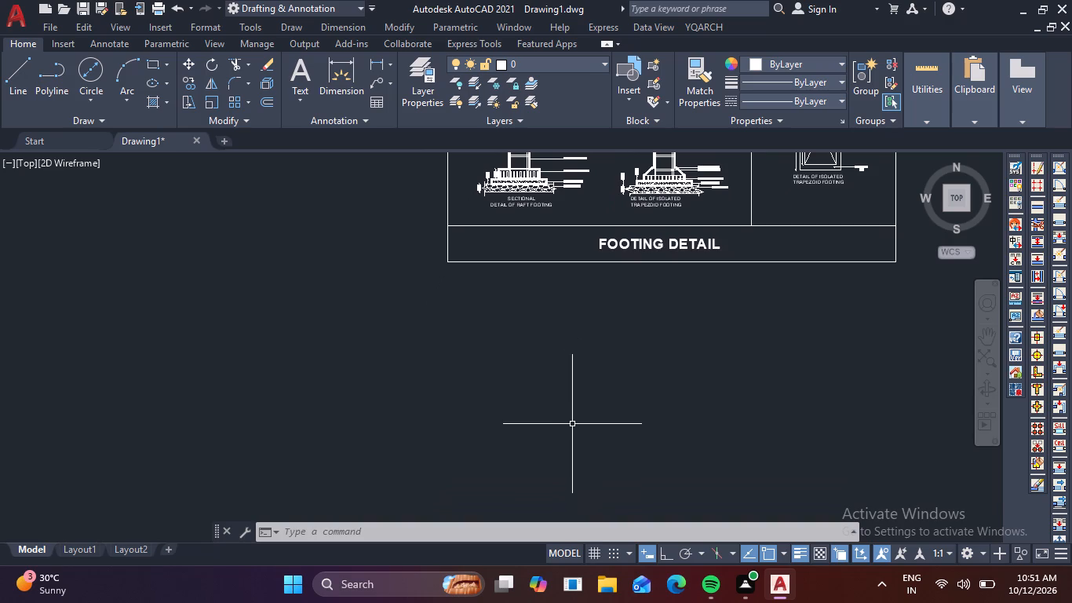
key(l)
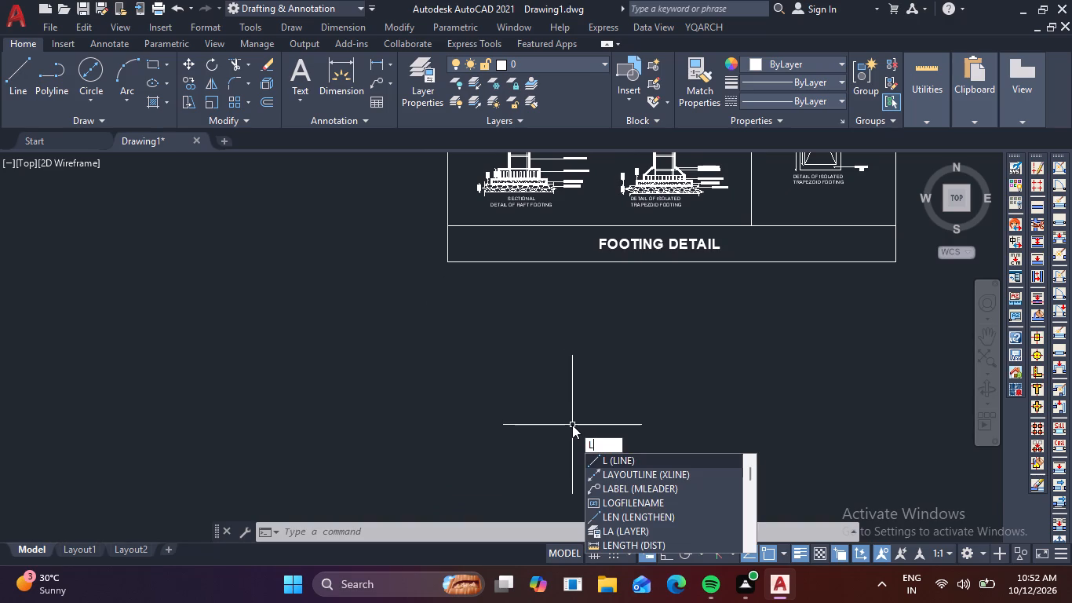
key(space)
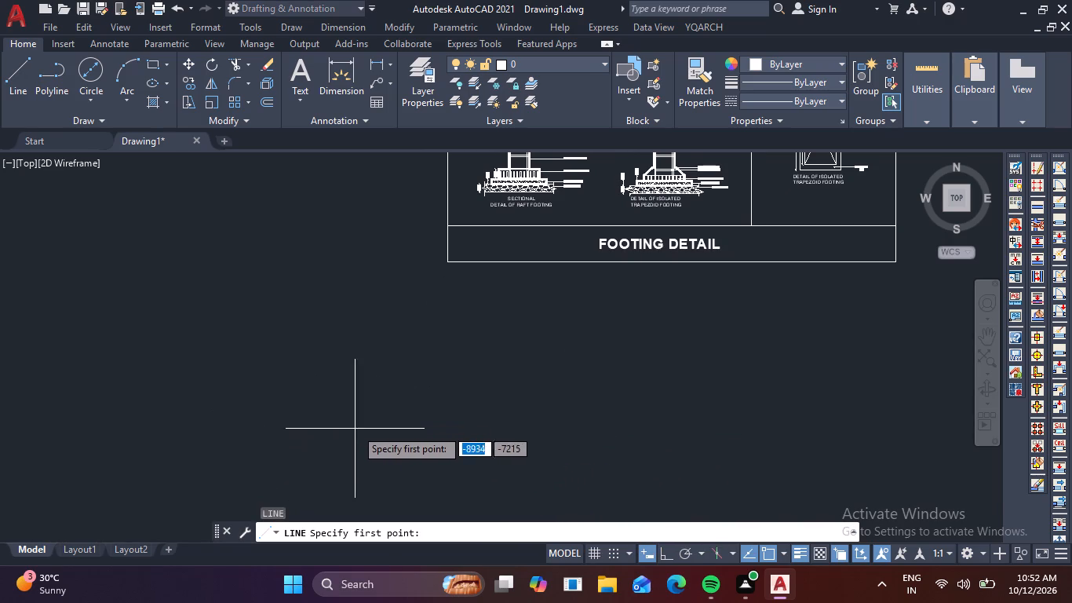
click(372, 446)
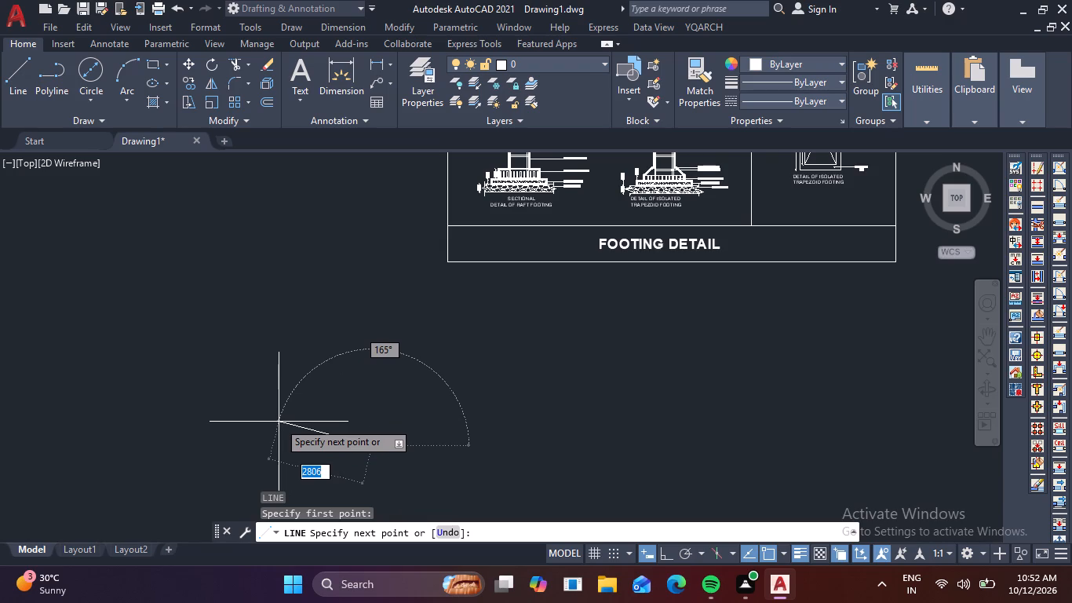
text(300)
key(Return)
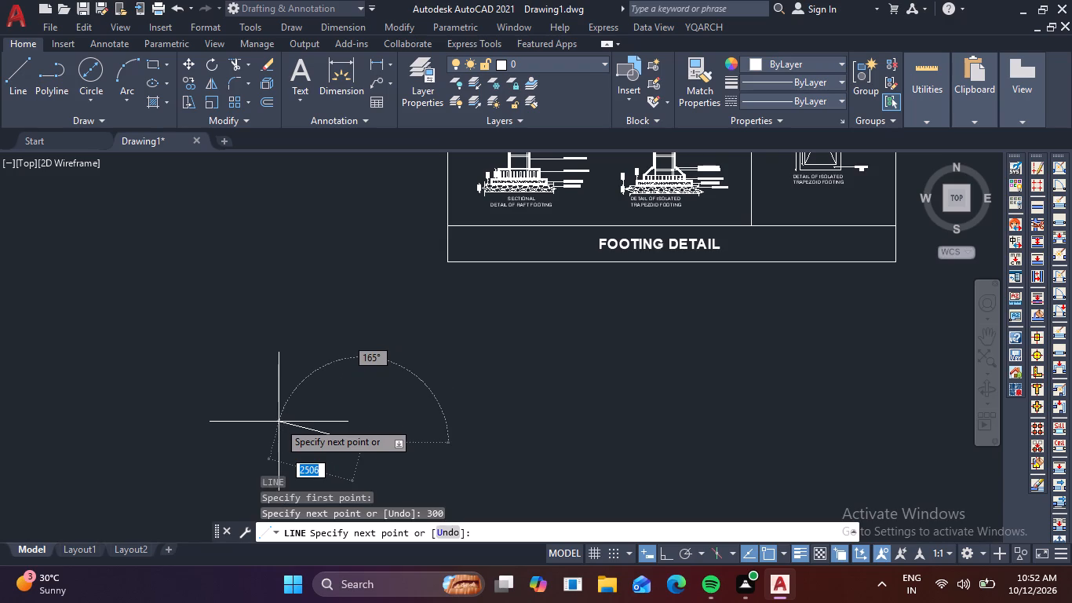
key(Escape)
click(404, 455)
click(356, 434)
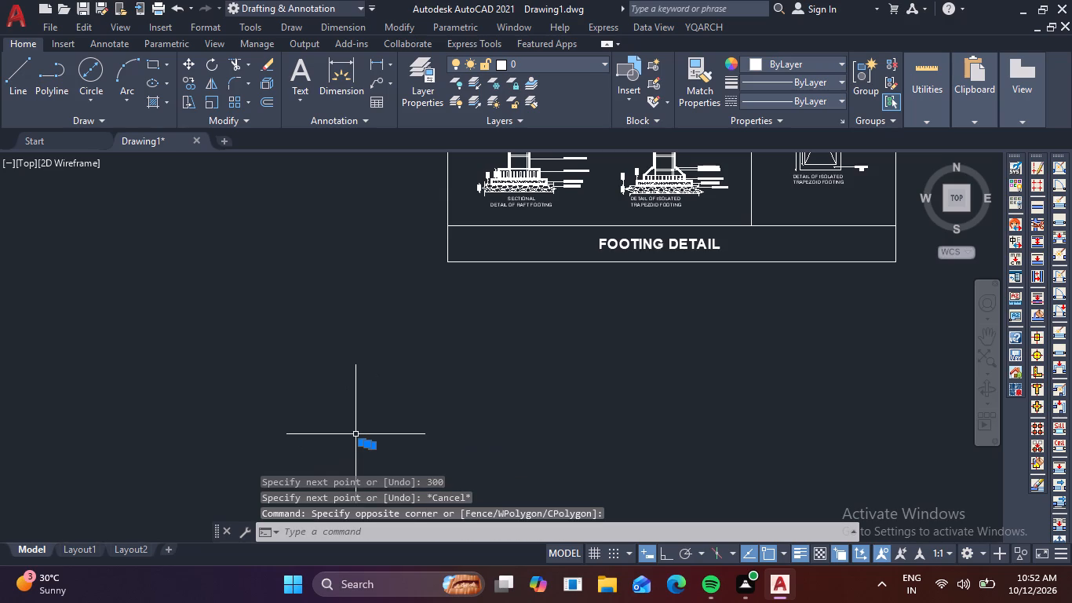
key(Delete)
Draw one stair step below the footing sheet with Ortho on: a 300 tread line and a 150 riser going up from its end.
key(l)
key(space)
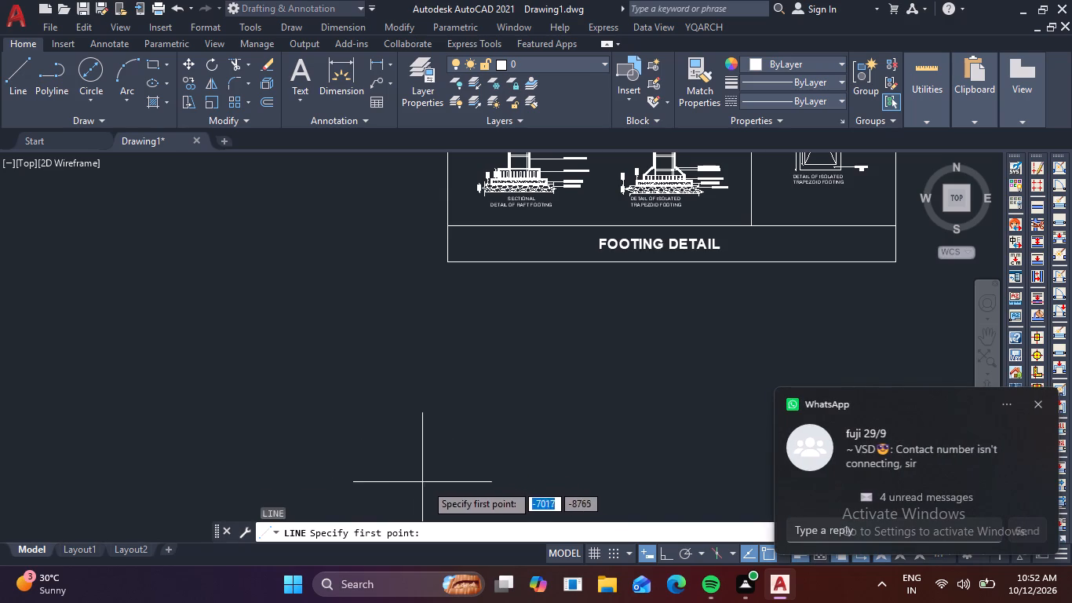
click(488, 439)
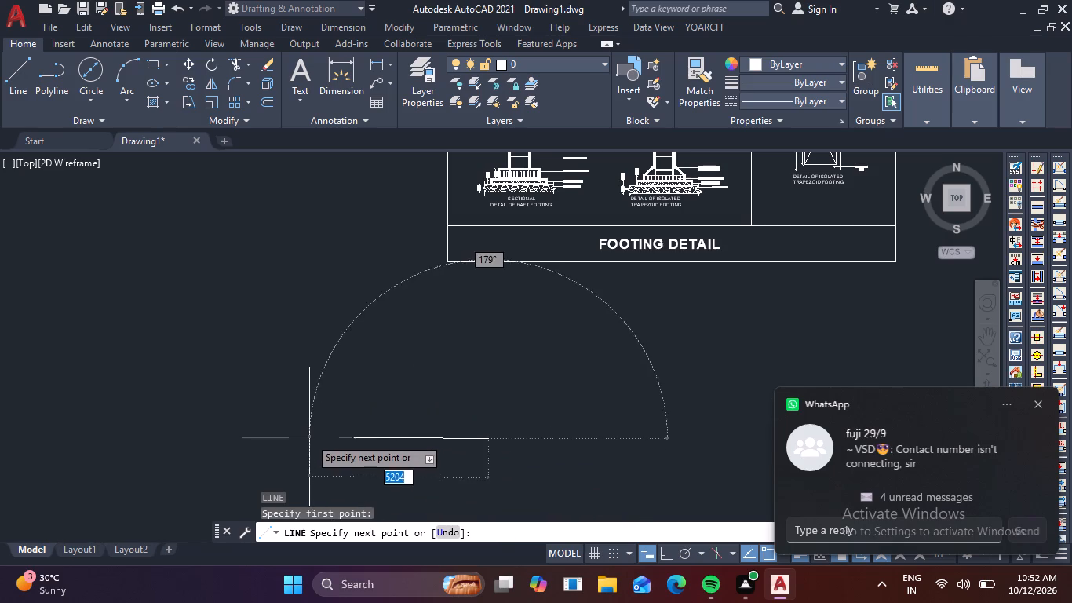
key(F8)
text(300)
key(Return)
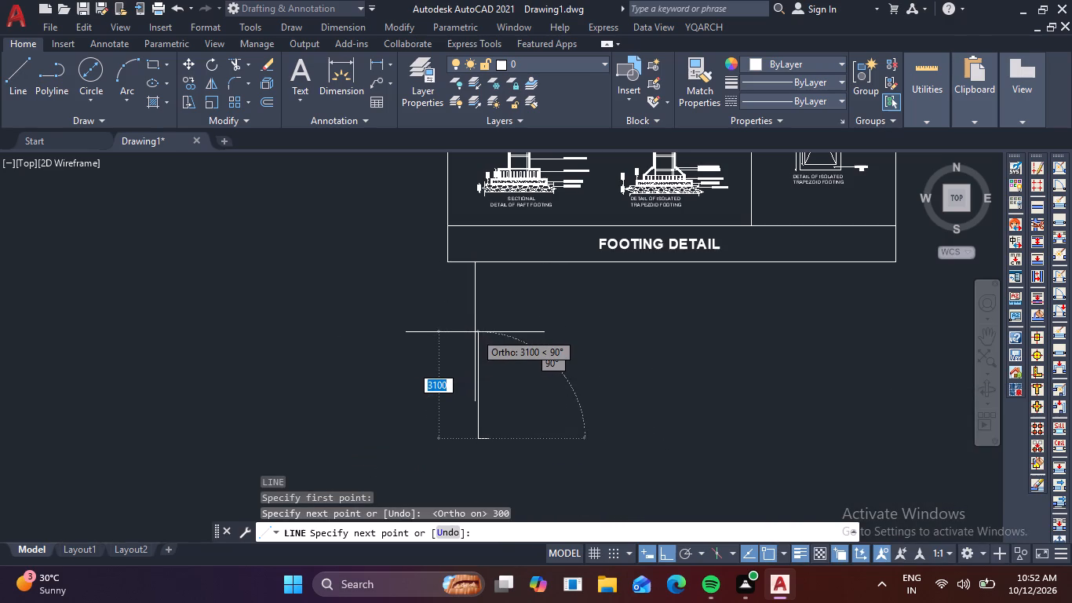
key(1)
text(50)
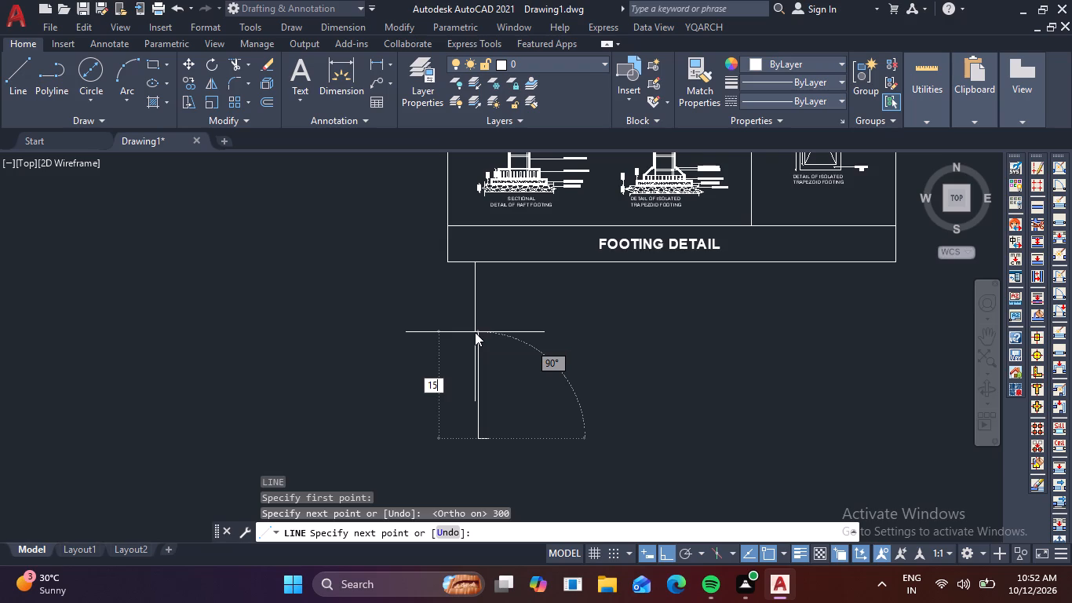
key(Return)
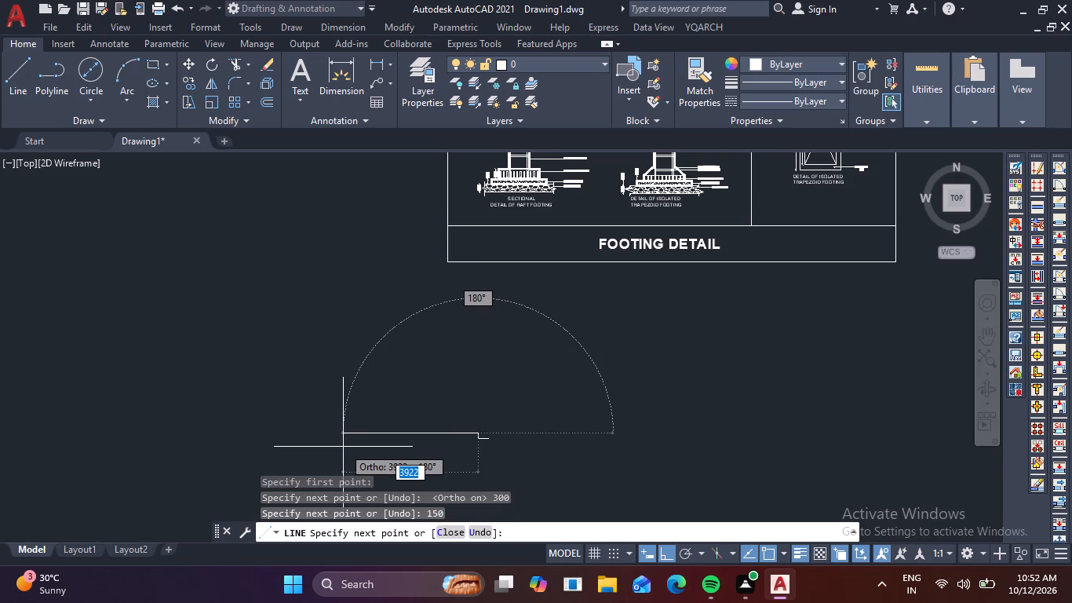
key(Escape)
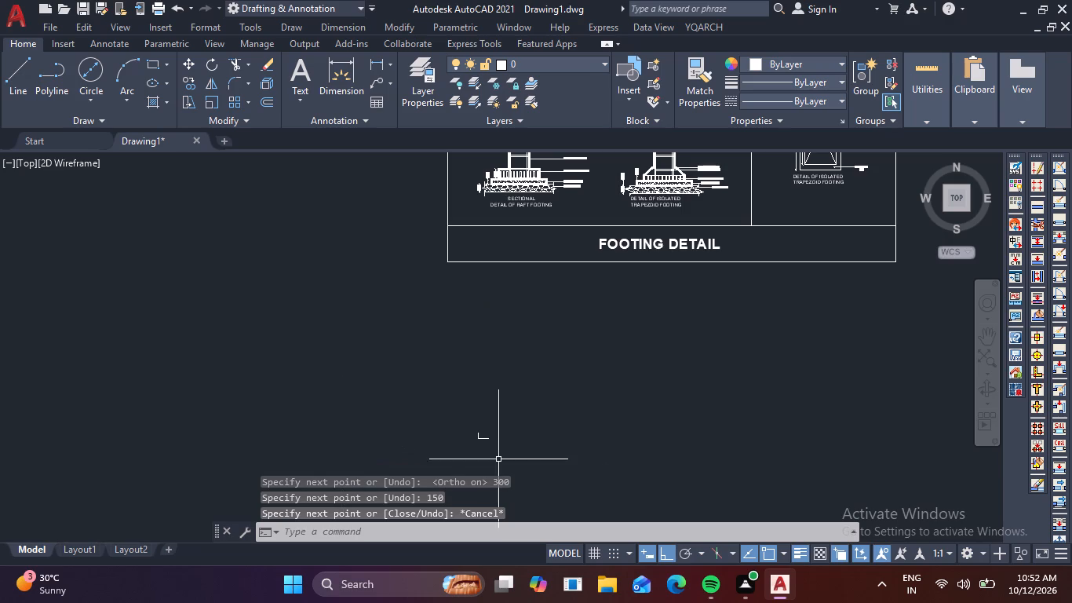
Copy the tread and riser three times end to end with Ortho off to form a four-step flight rising to the left.
scroll(522, 435, up, 2)
click(458, 456)
click(386, 410)
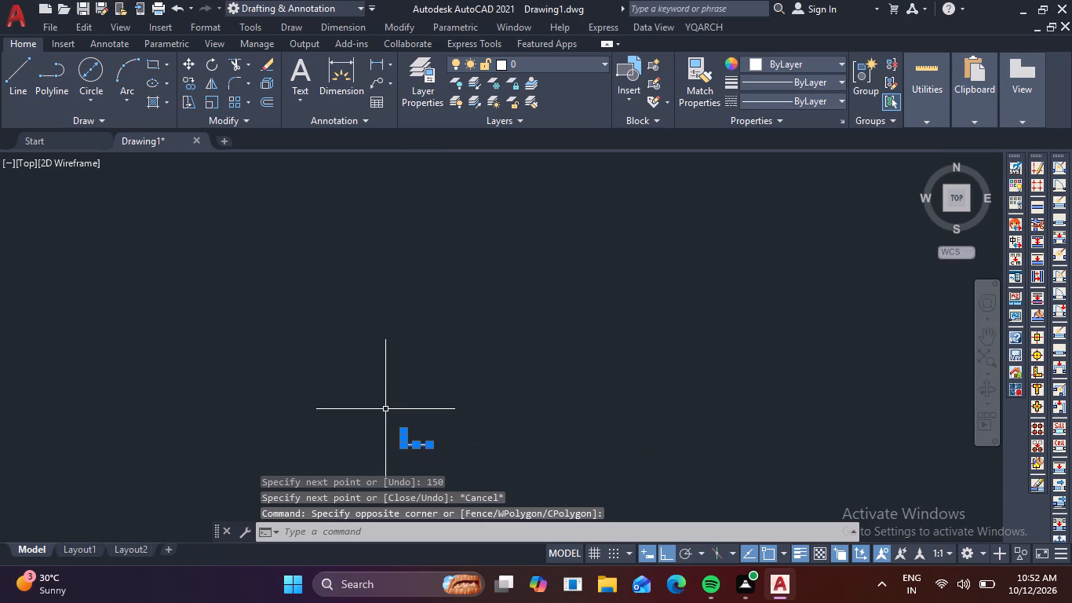
text(CO)
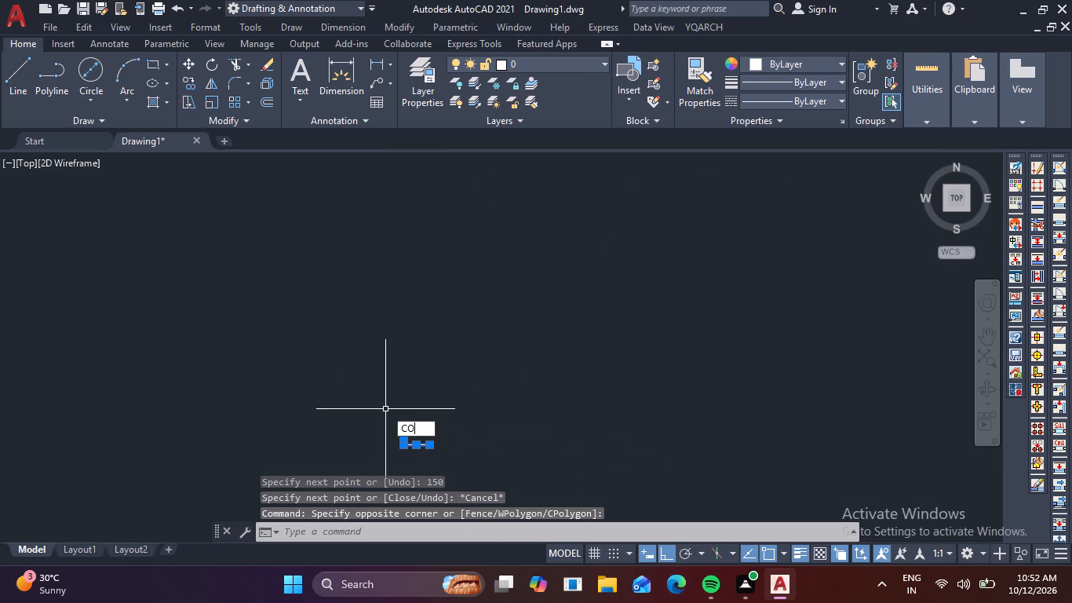
key(Return)
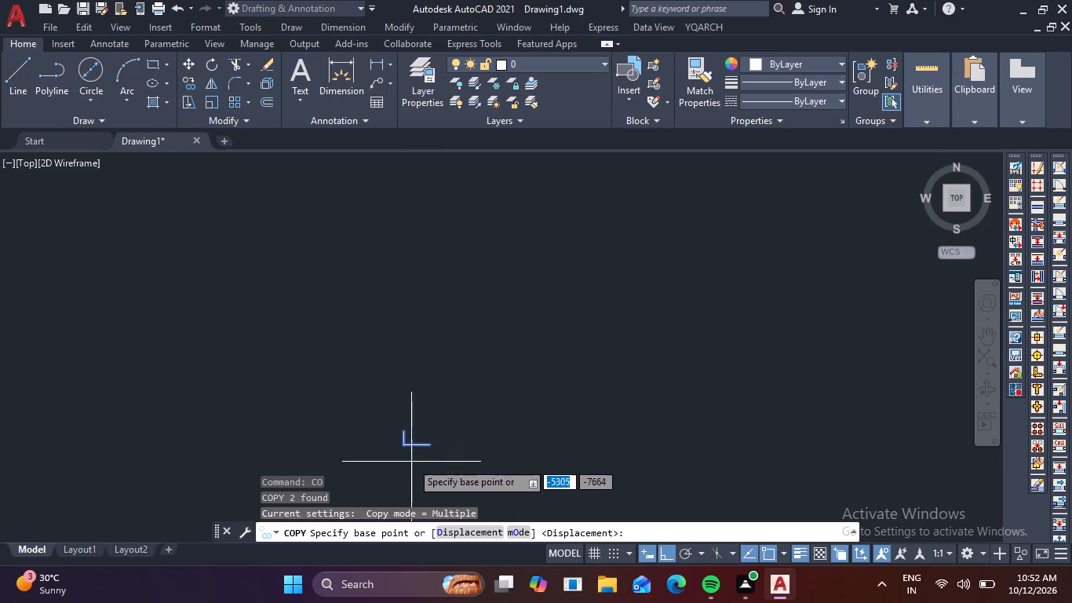
scroll(426, 466, up, 3)
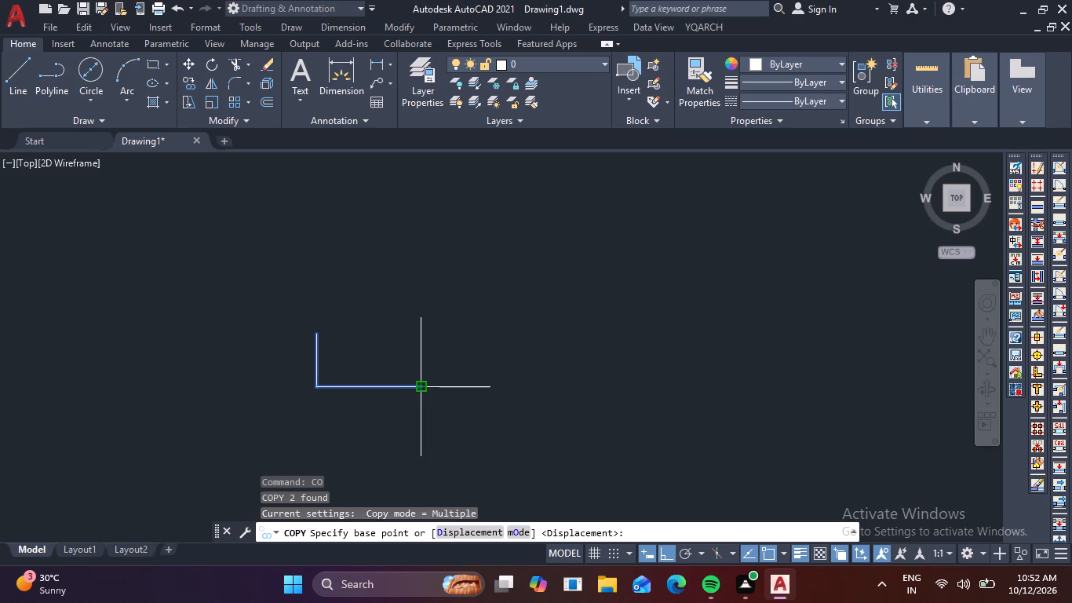
click(419, 388)
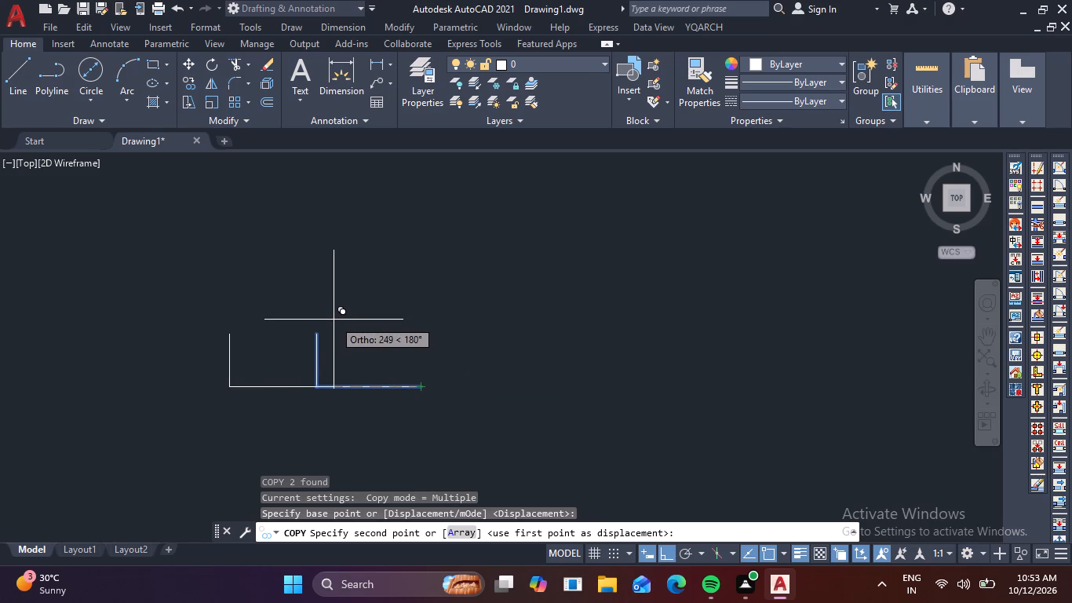
key(F8)
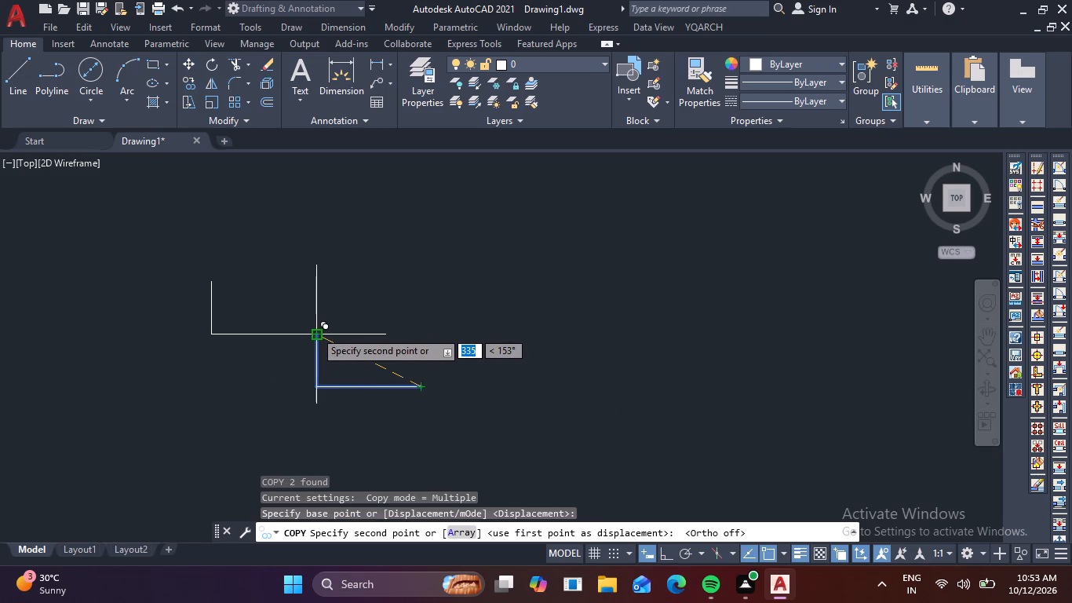
click(315, 331)
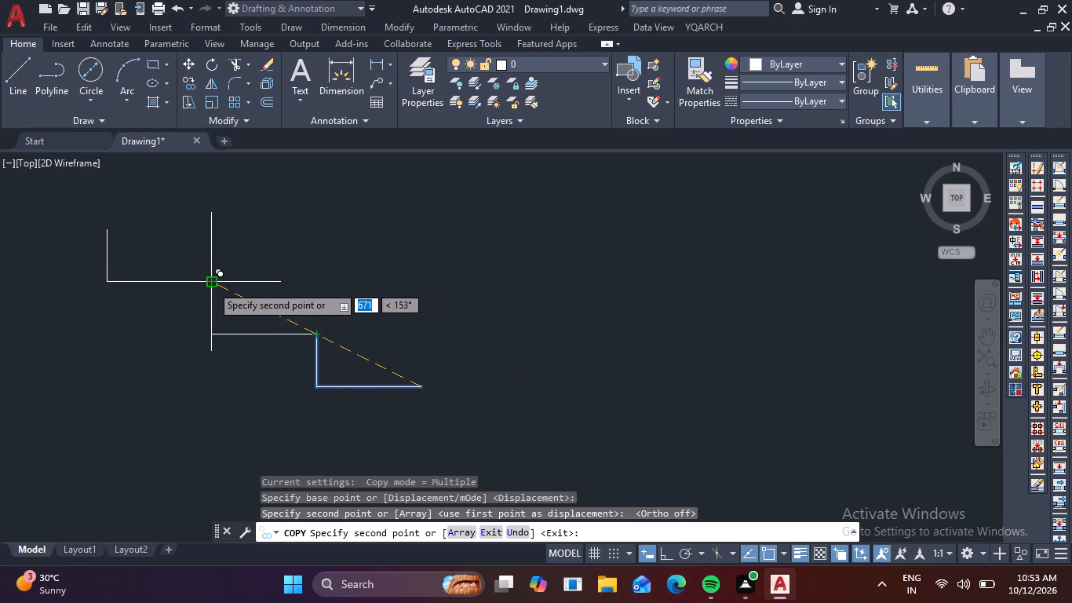
click(211, 285)
middle_drag(228, 272, 375, 302)
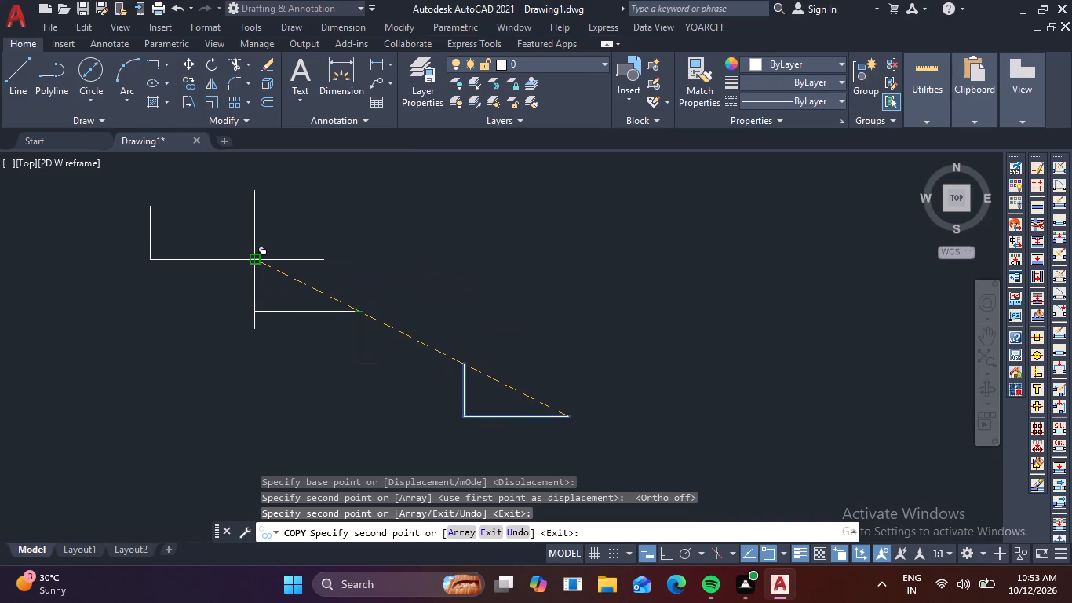
click(252, 258)
key(Escape)
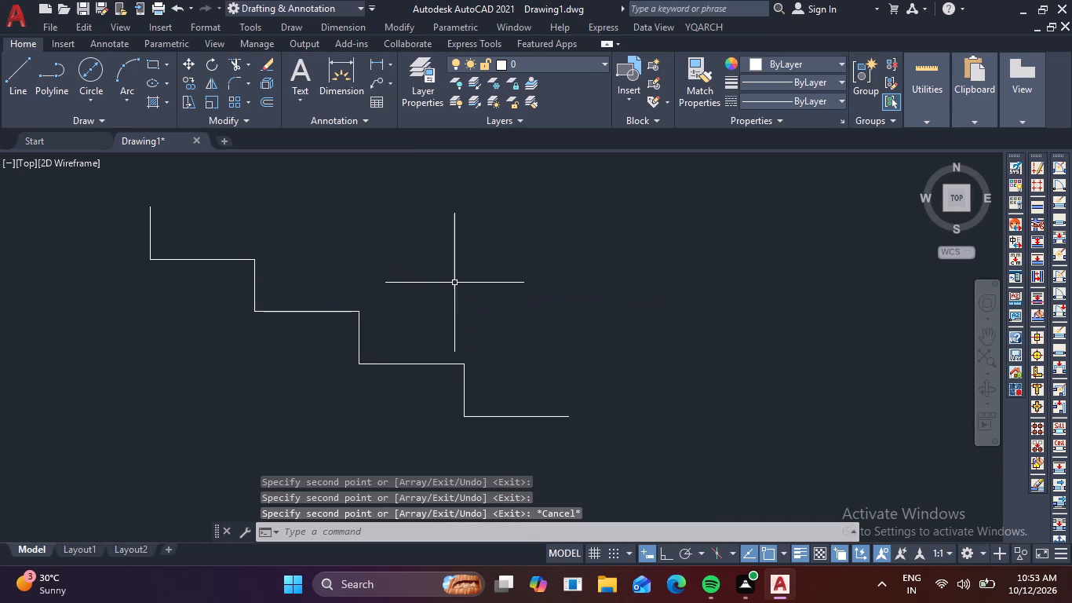
Delete the topmost riser line of the stair flight.
scroll(457, 282, down, 1)
scroll(471, 298, up, 1)
drag(193, 225, 177, 225)
drag(141, 217, 130, 214)
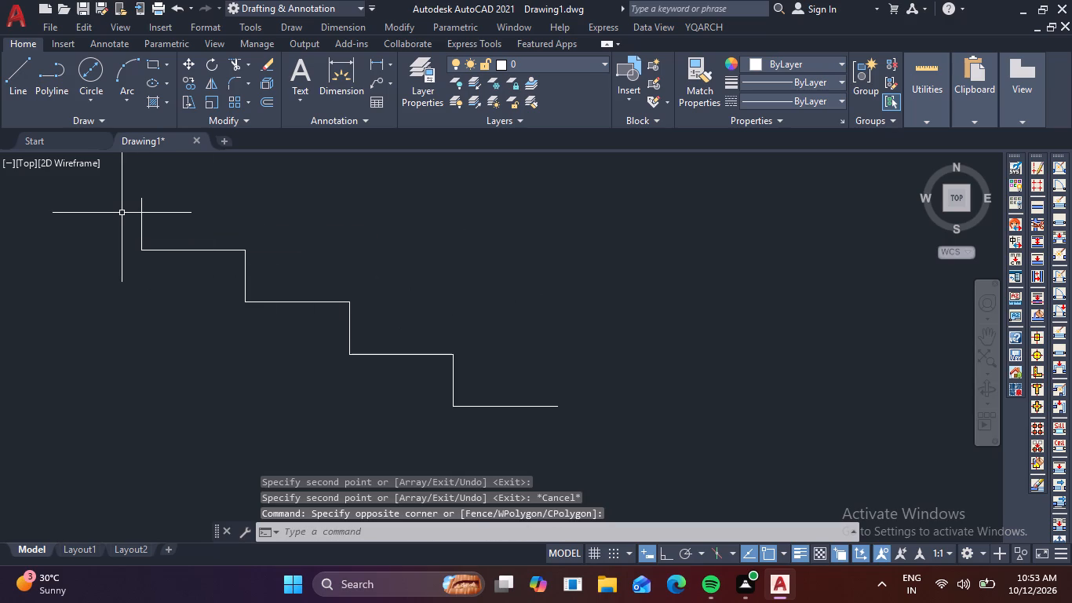
drag(178, 218, 159, 218)
click(126, 207)
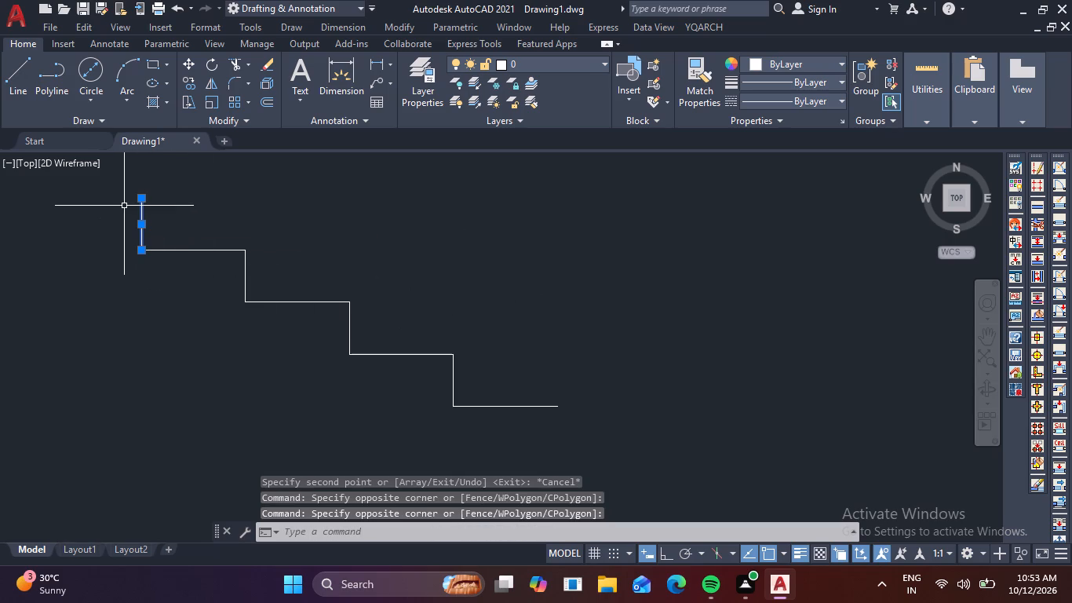
key(Delete)
Draw a sloping line from the foot of the highest remaining riser to the foot of the lowest riser.
scroll(253, 246, down, 1)
middle_drag(389, 276, 398, 253)
scroll(348, 270, up, 2)
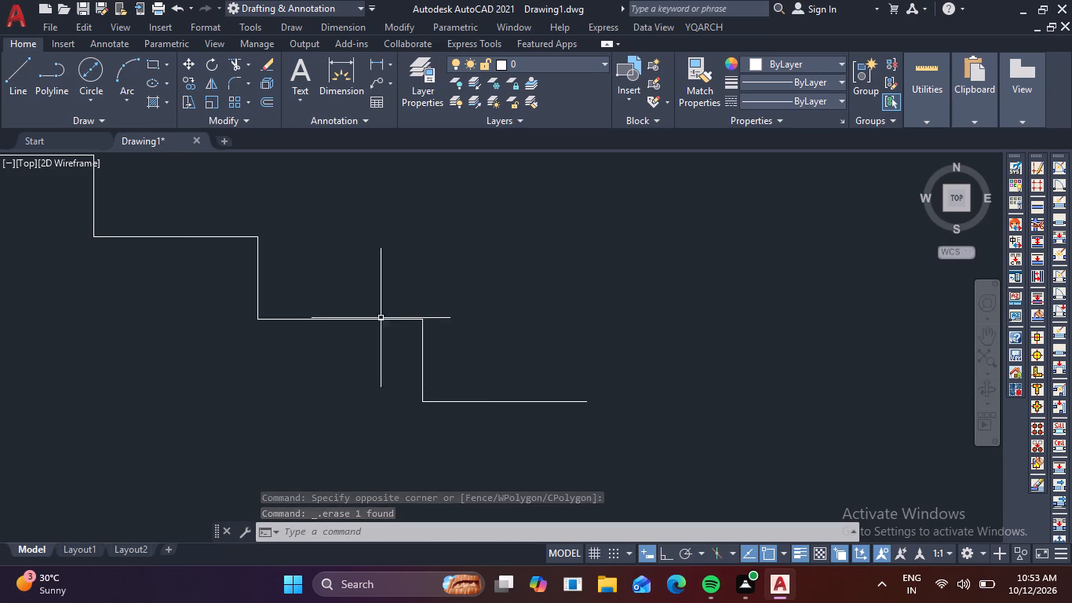
scroll(490, 351, down, 3)
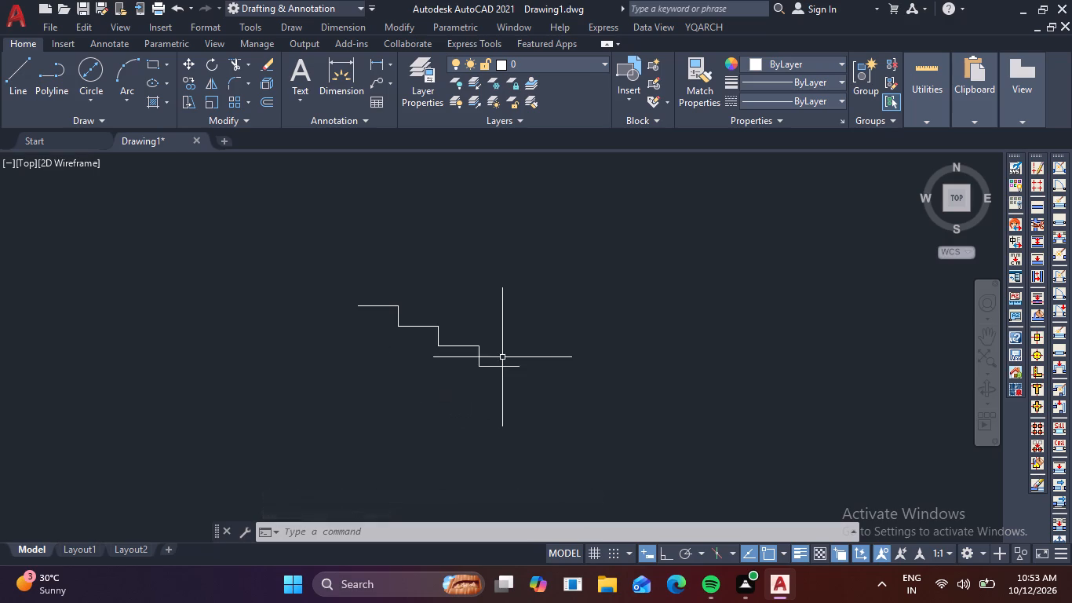
scroll(534, 378, up, 1)
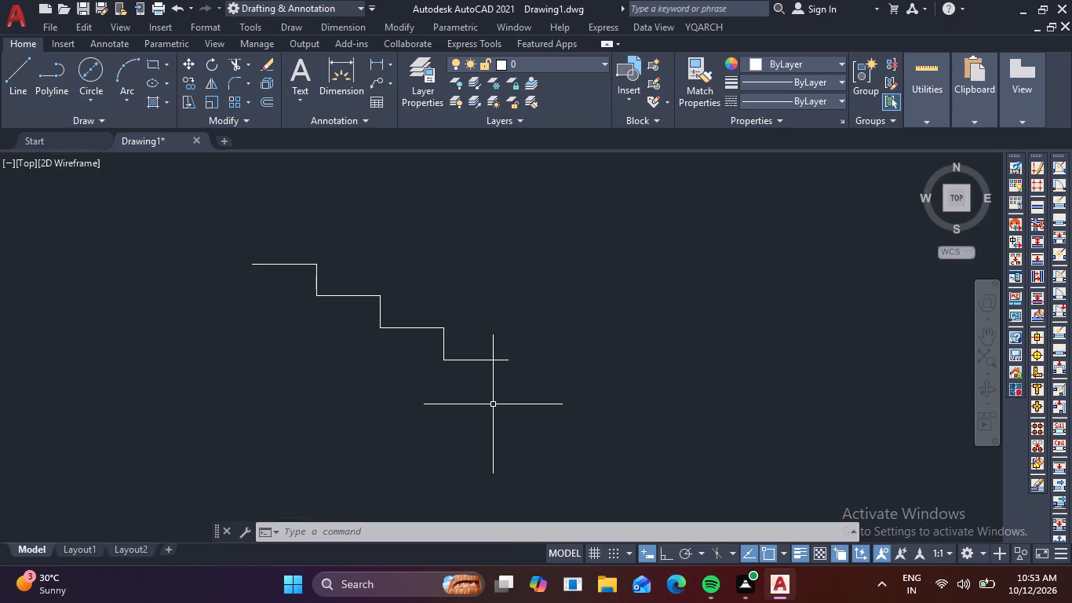
key(l)
key(space)
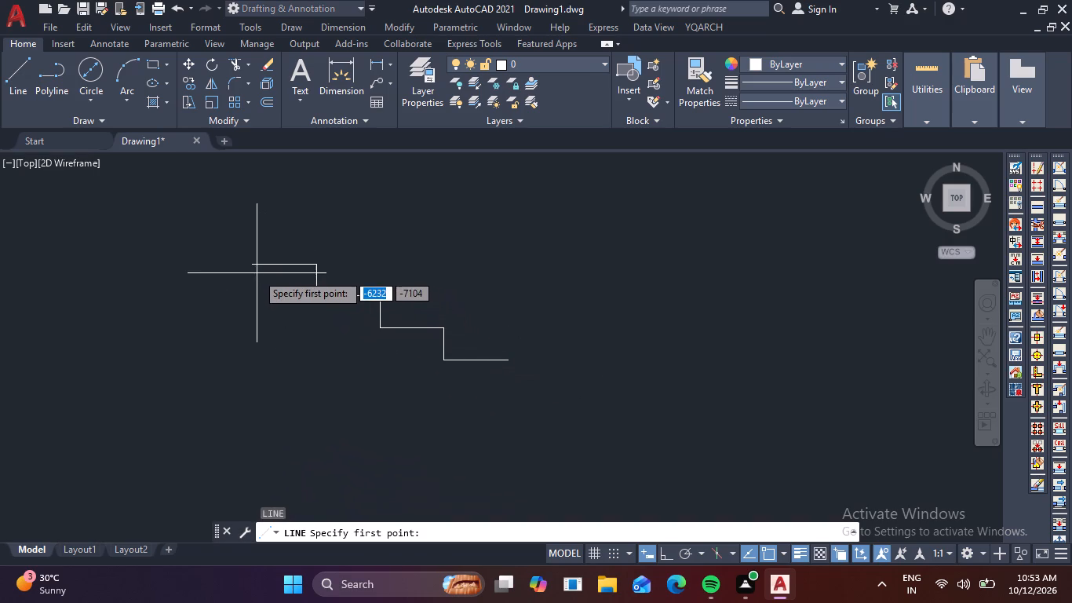
click(318, 298)
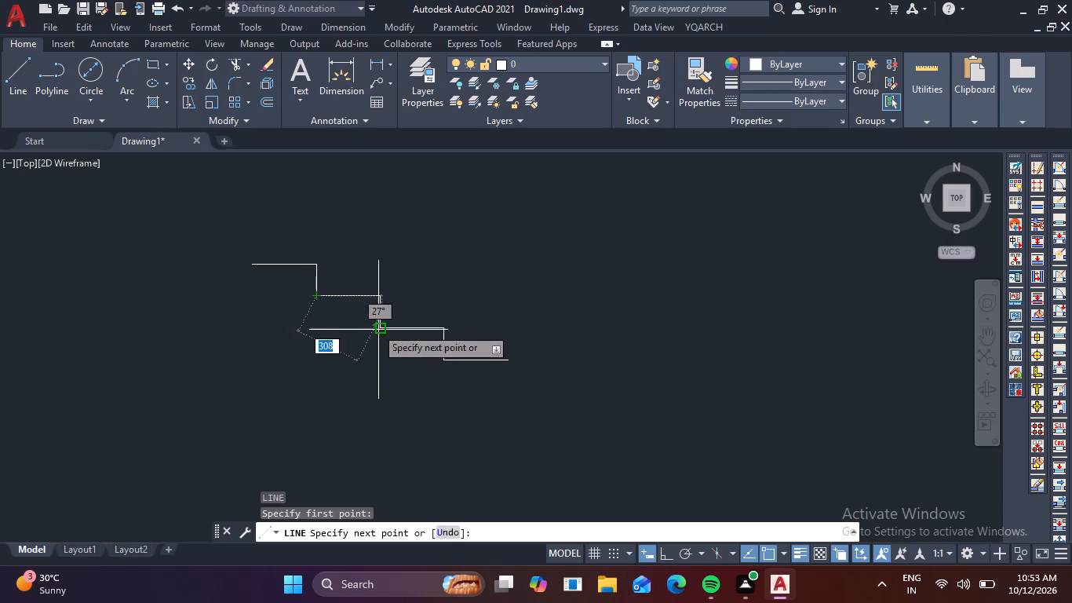
click(444, 363)
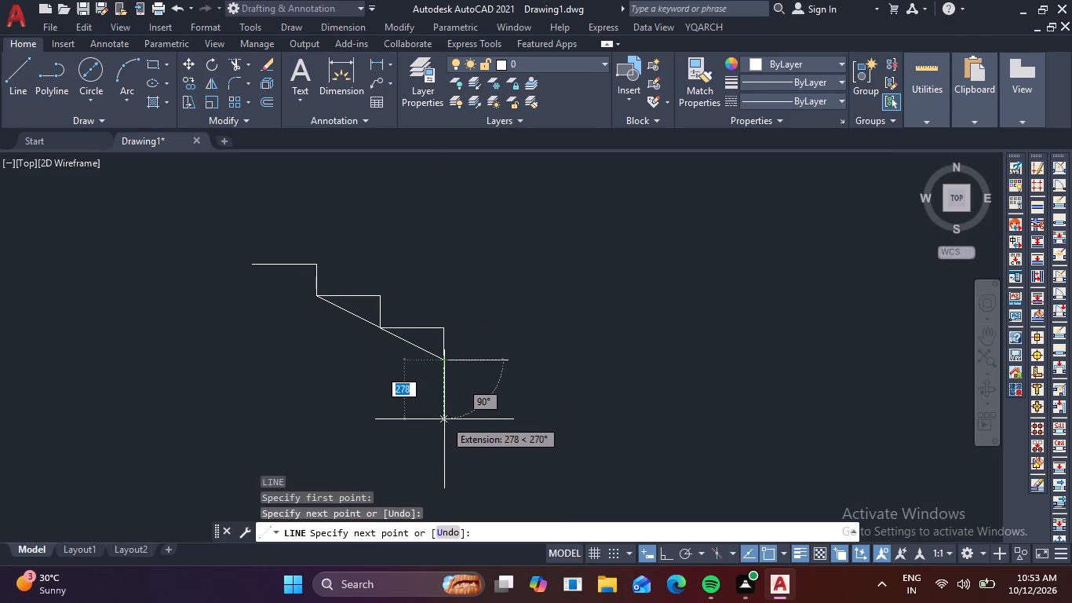
key(Escape)
Offset the sloping line 150 downward to form the underside of the stair slab.
key(o)
key(Return)
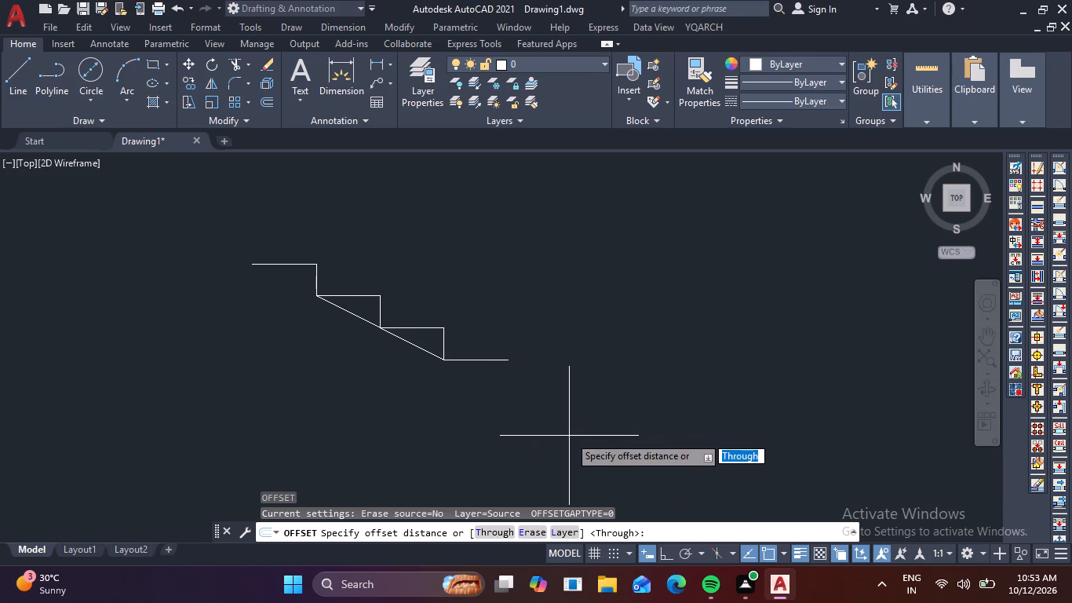
text(200)
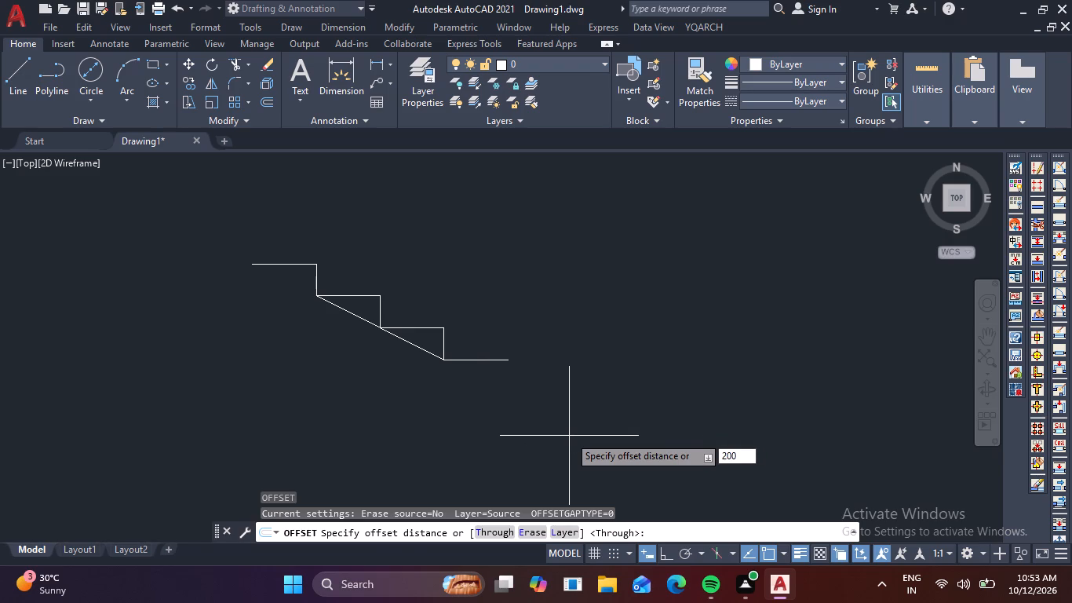
key(Return)
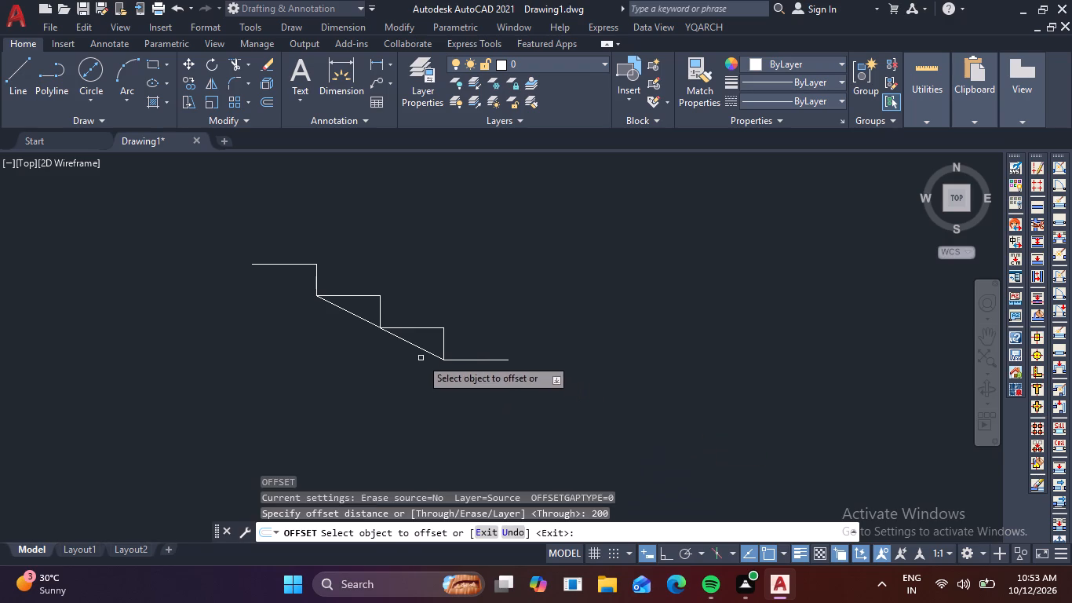
click(421, 349)
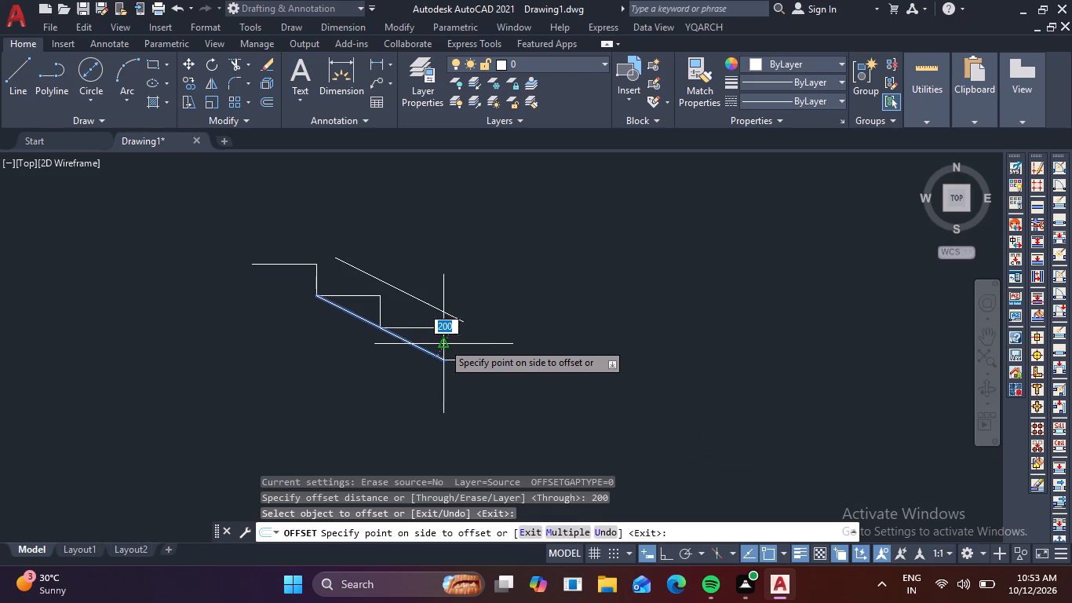
key(1)
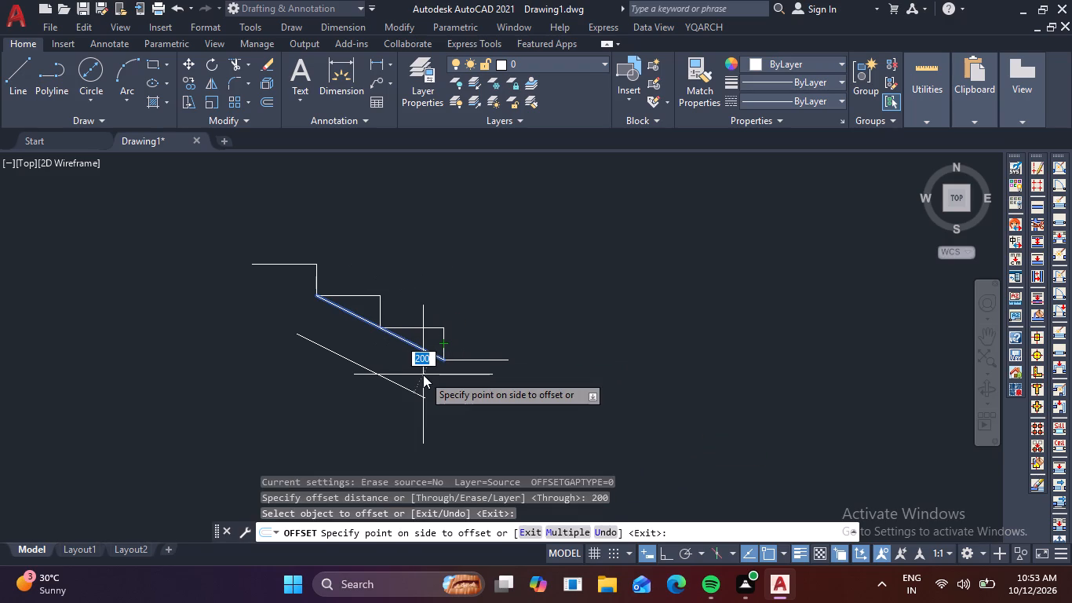
text(50)
key(Return)
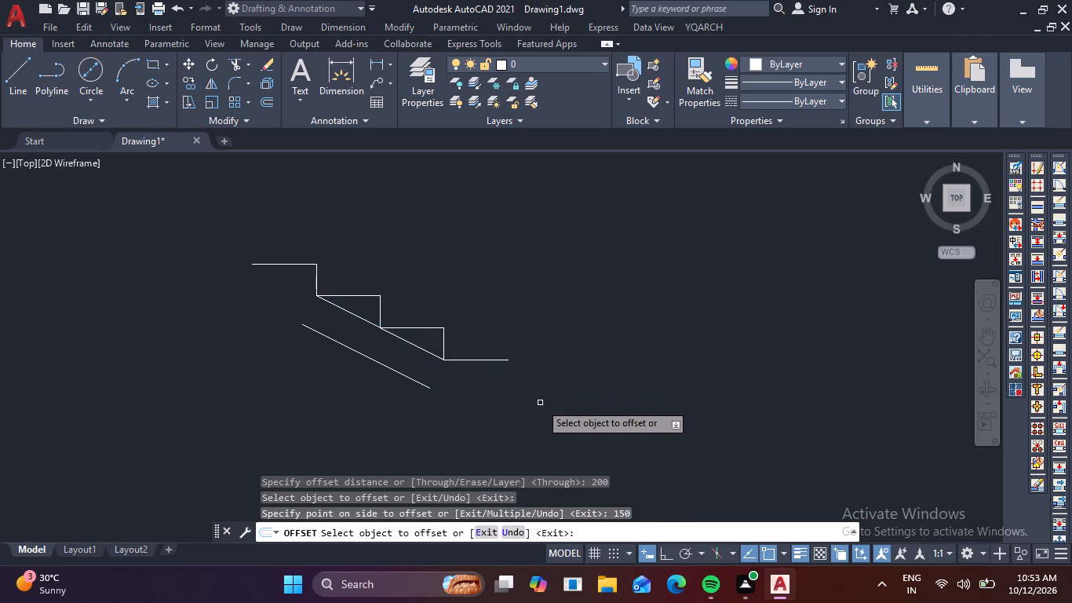
key(l)
key(space)
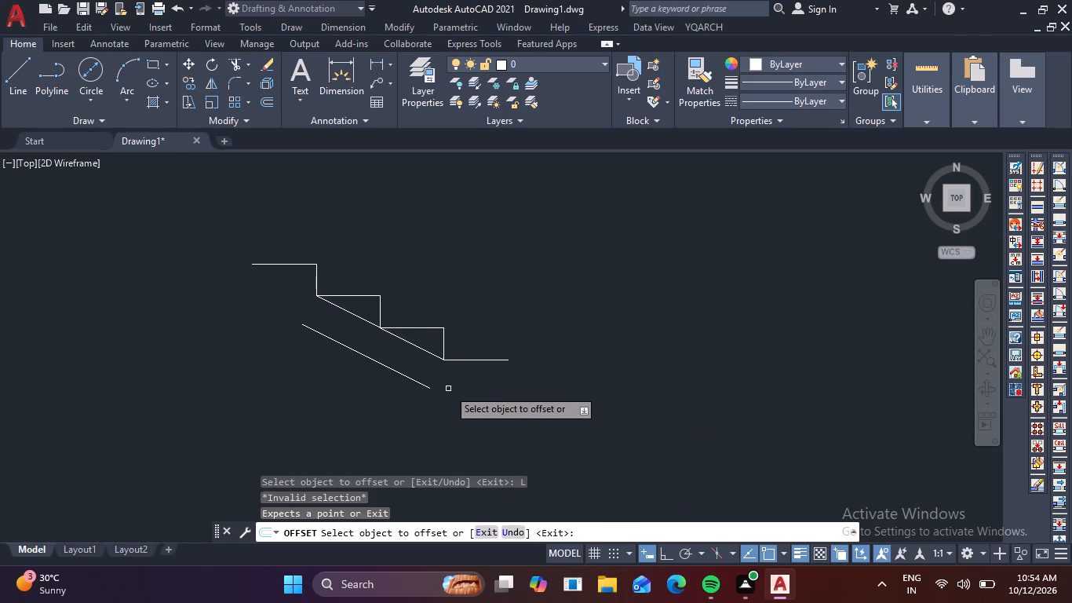
key(Escape)
key(Escape)
key(Escape)
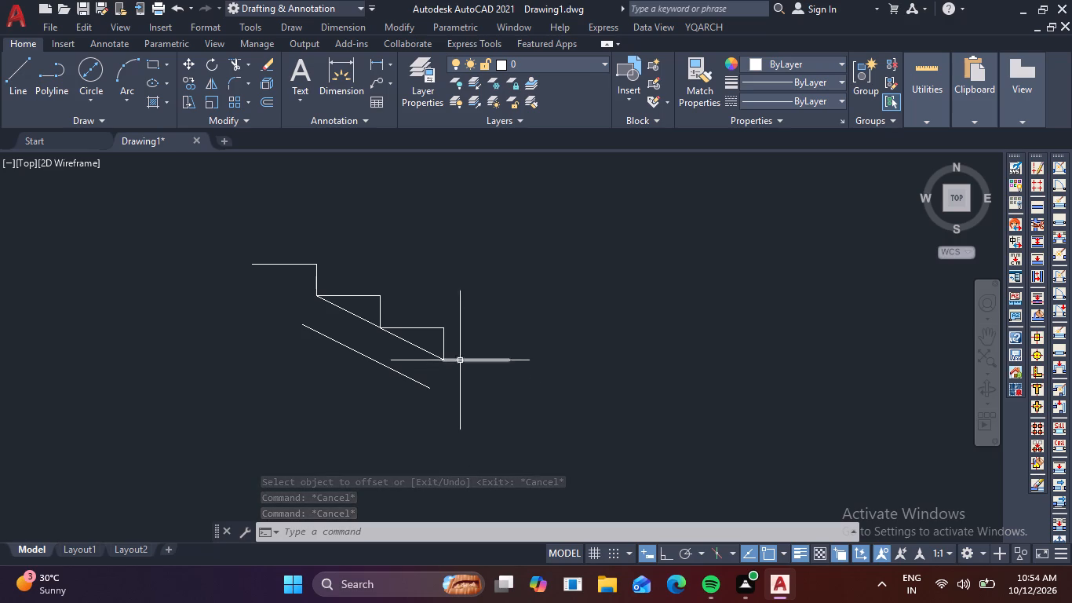
key(Escape)
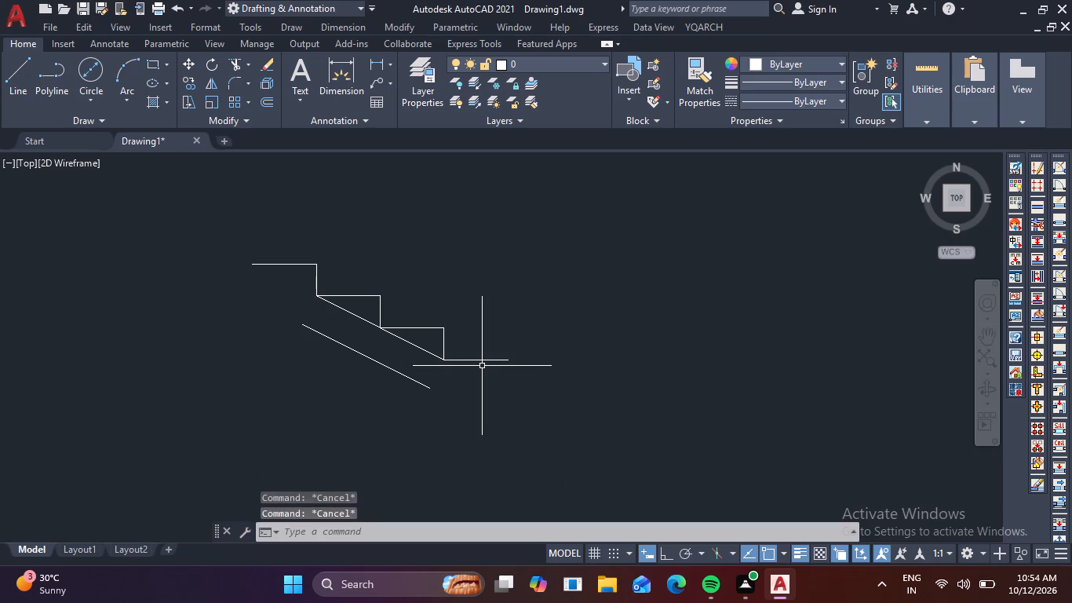
key(Escape)
Offset the lowest and the topmost tread lines 150 downward to form the undersides of the two landings.
key(o)
key(Return)
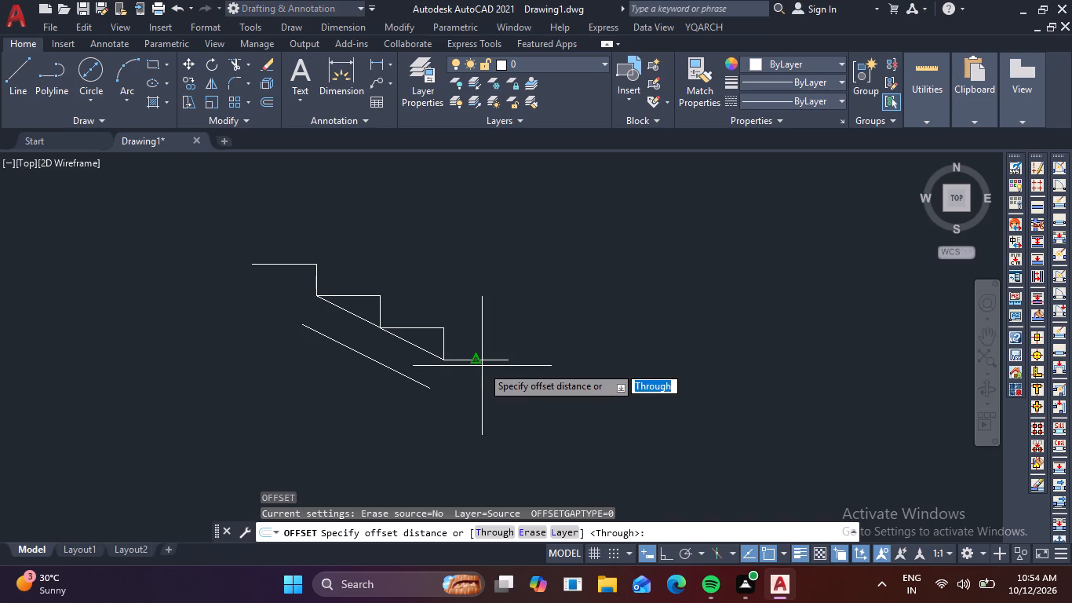
text(150)
key(space)
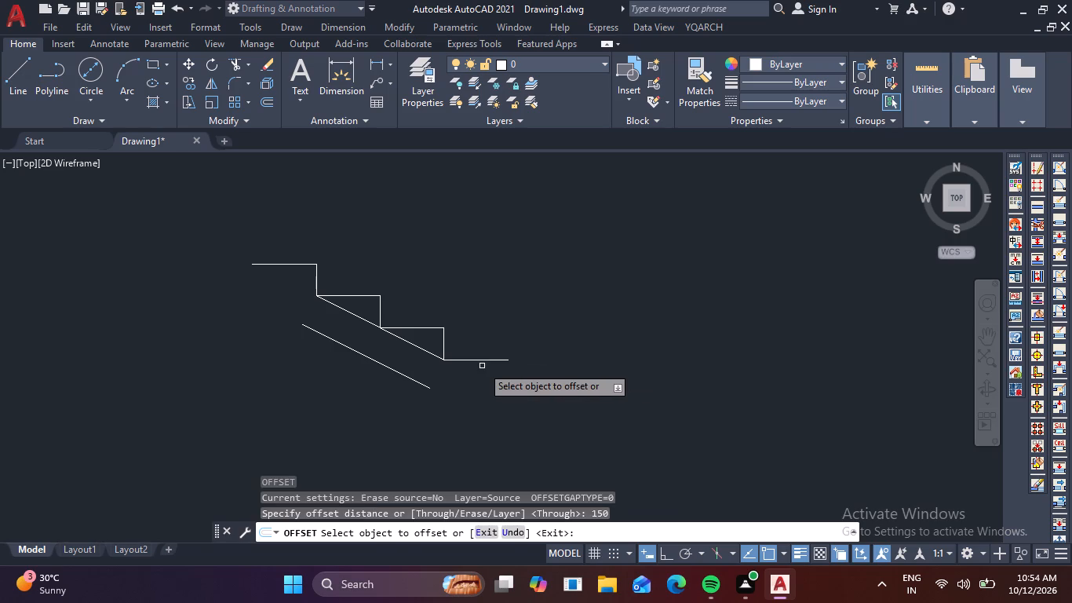
click(491, 359)
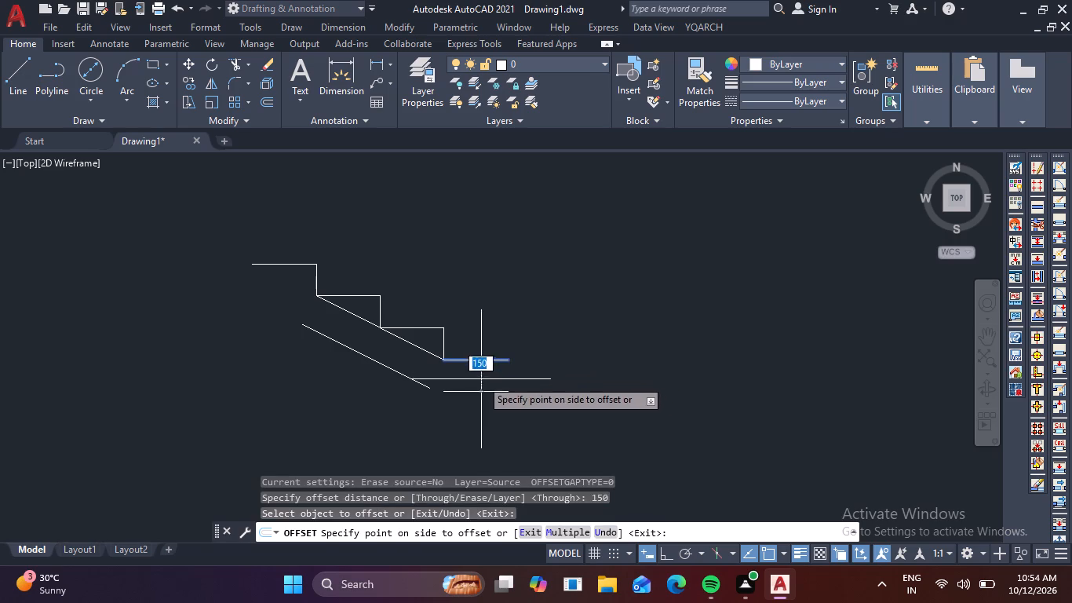
click(476, 404)
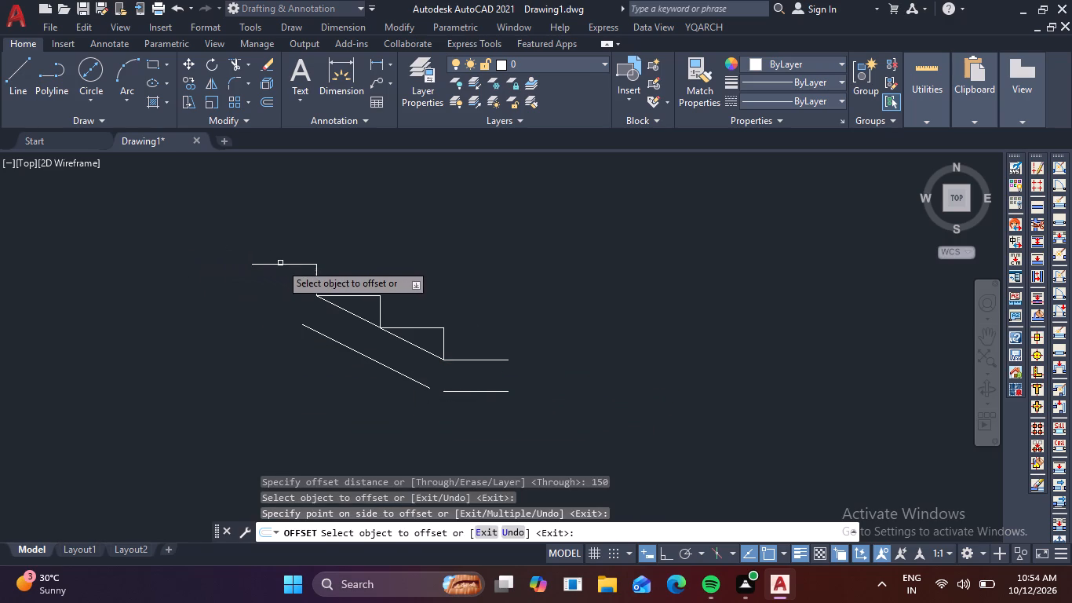
click(280, 265)
click(279, 301)
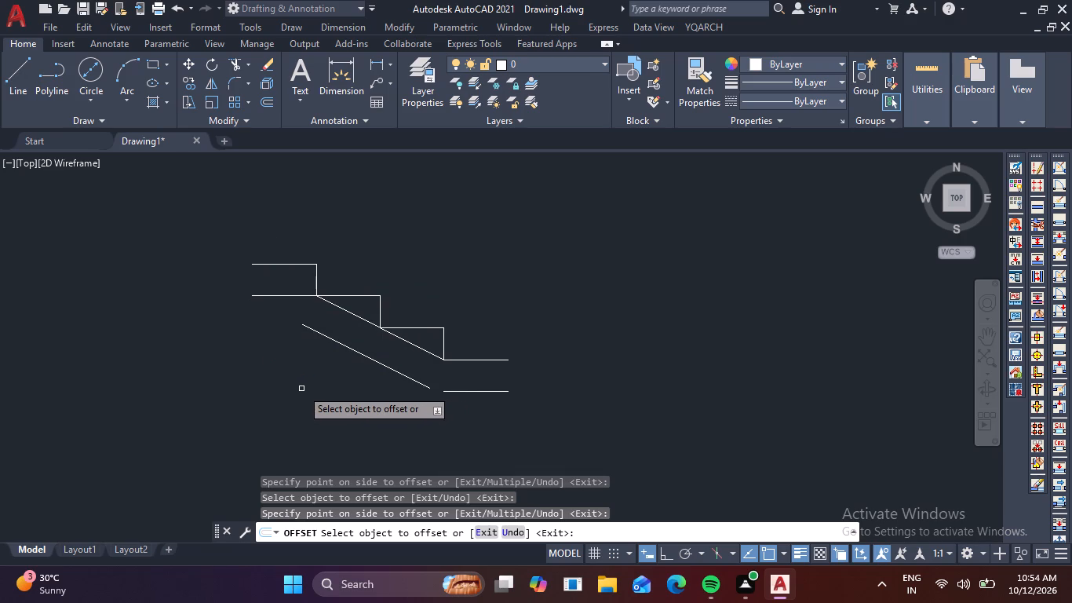
key(Escape)
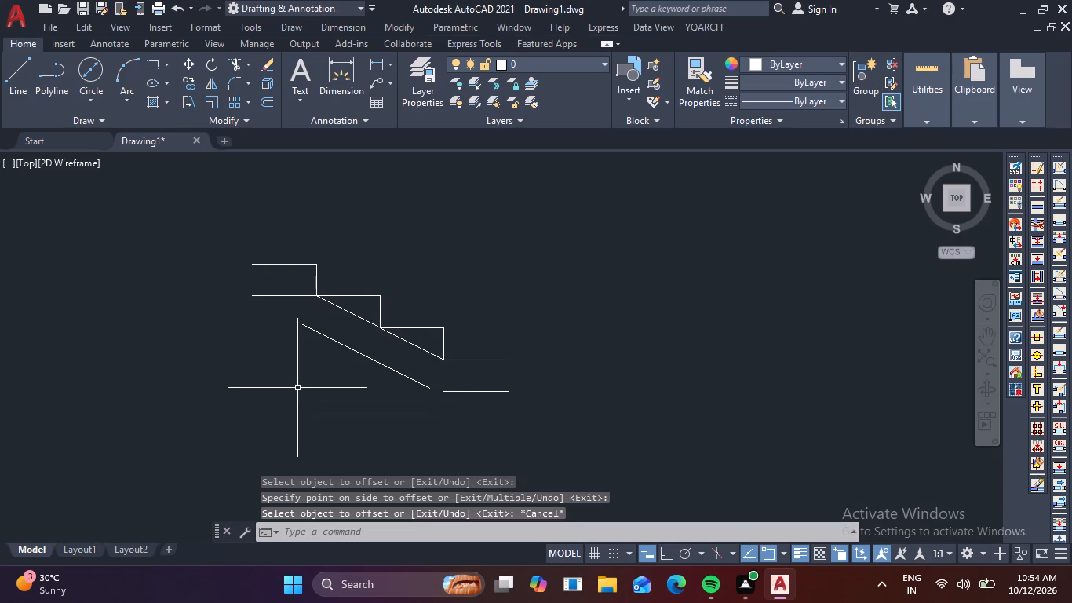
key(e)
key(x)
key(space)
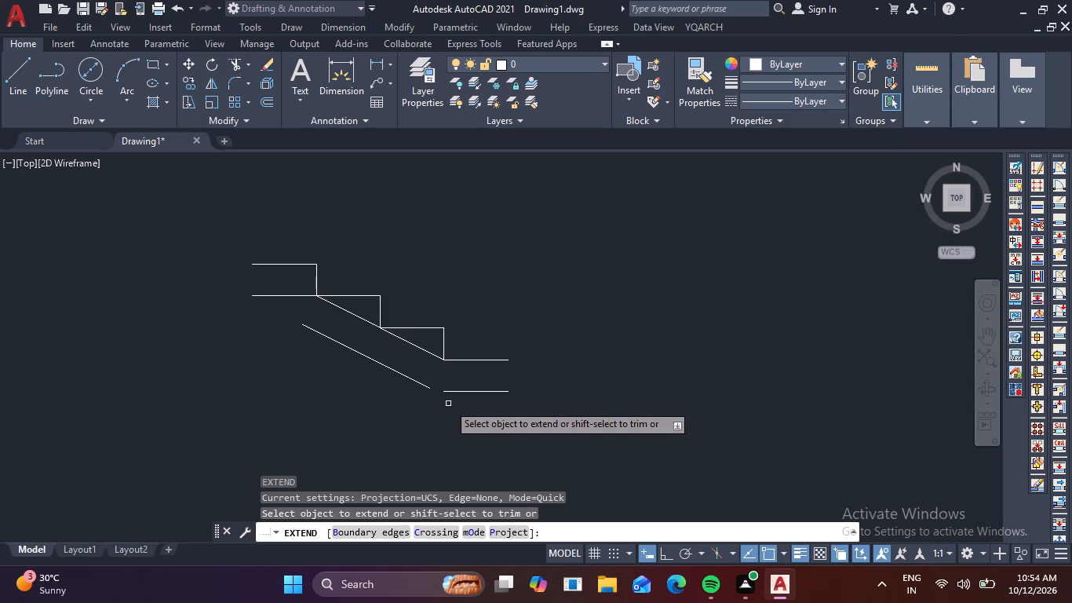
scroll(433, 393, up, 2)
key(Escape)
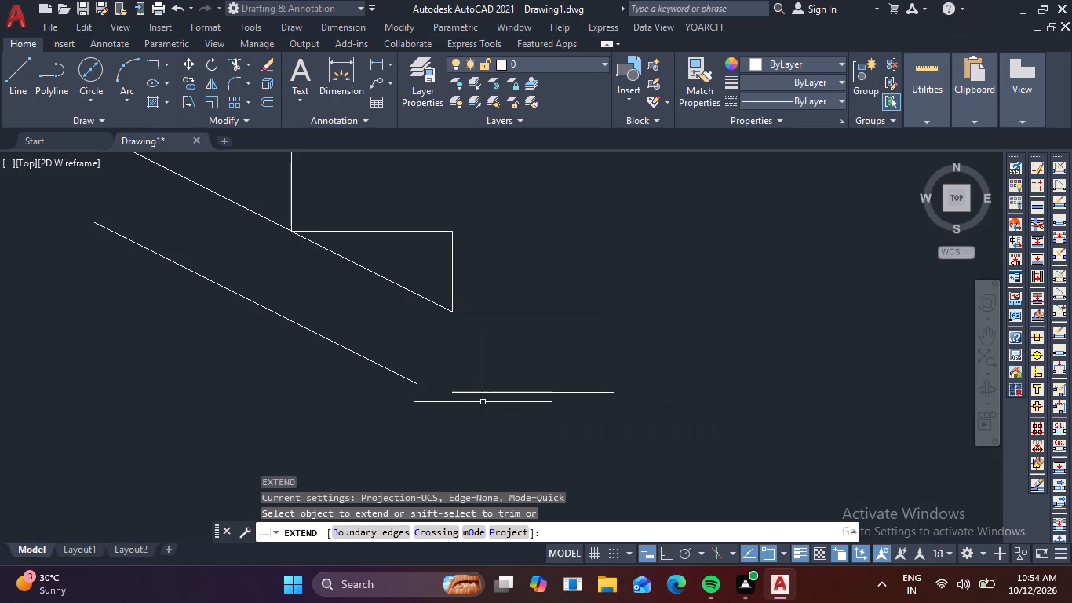
Draw a horizontal line about 233 long with Ortho on, leftward from the left end of the lower landing's underside.
text(L)
key(space)
click(450, 394)
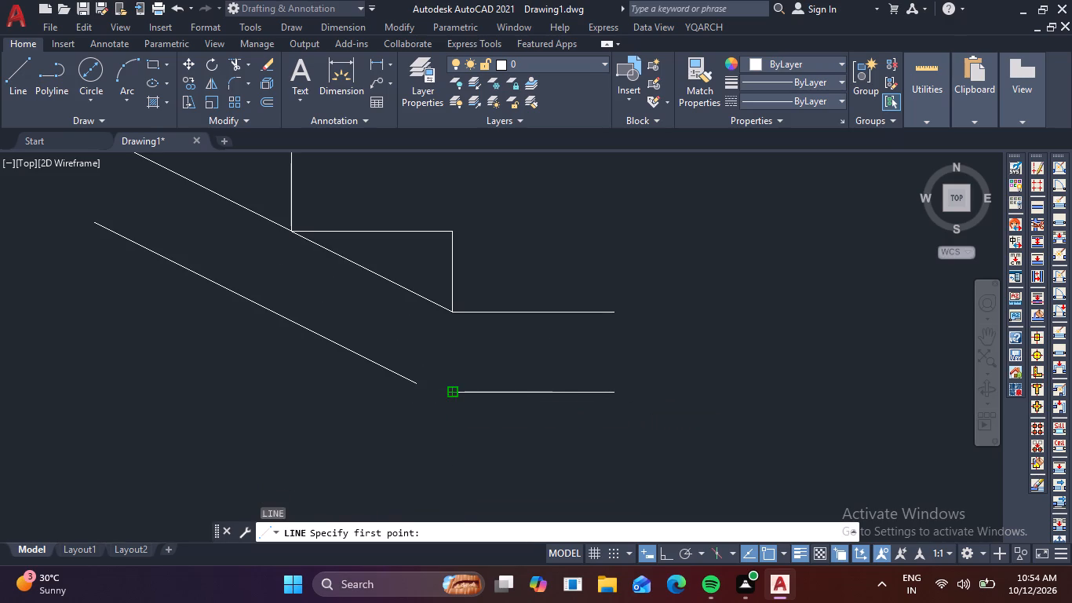
key(F8)
click(327, 392)
key(Escape)
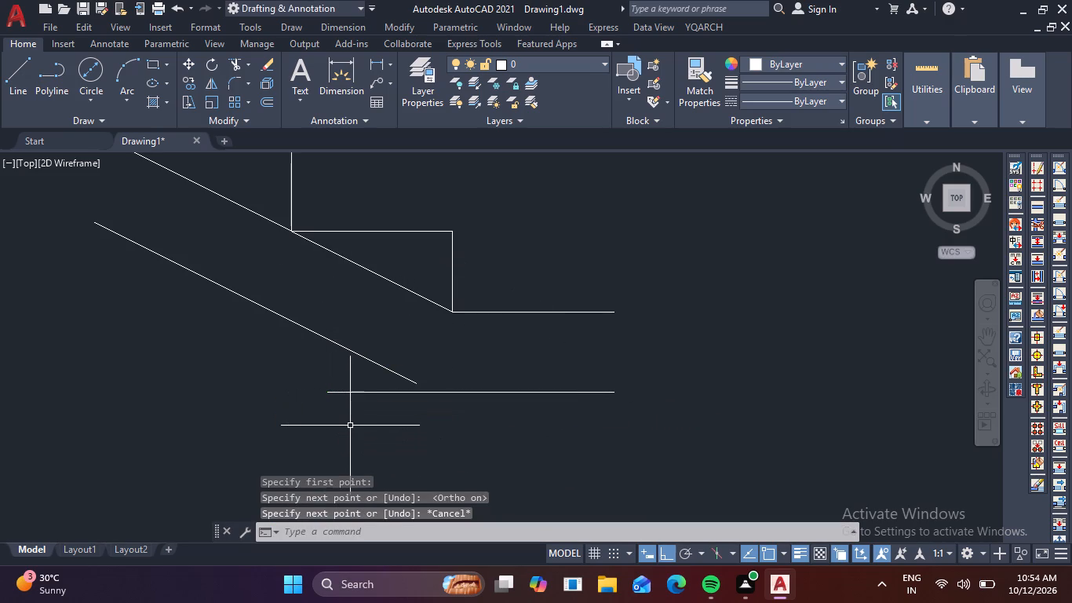
Extend the lower end of the sloping slab underside to meet the lower landing's underside line.
key(e)
key(x)
key(space)
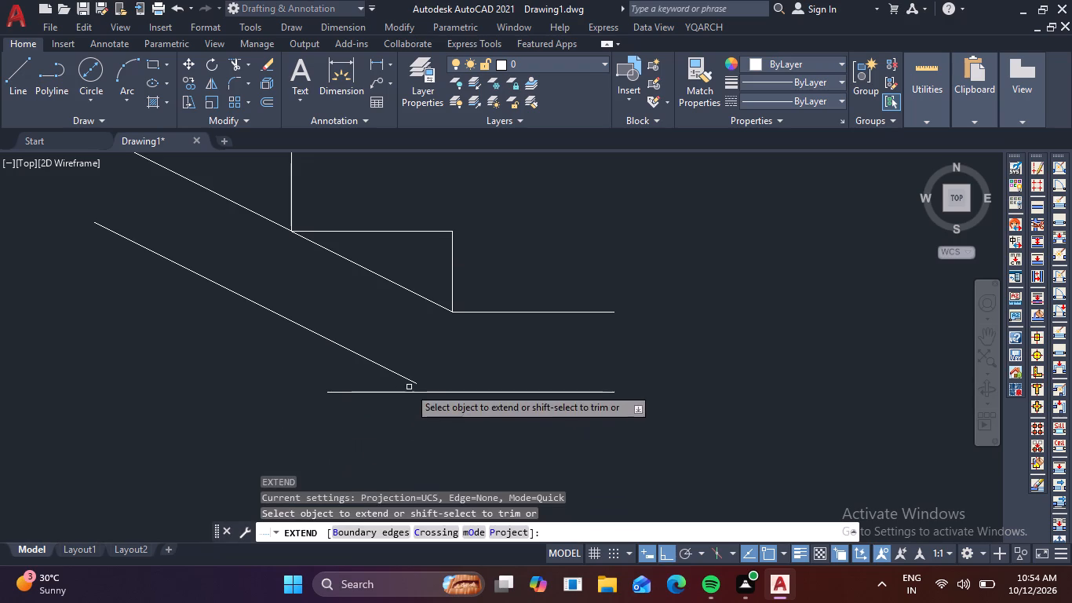
click(406, 379)
middle_drag(246, 261, 391, 329)
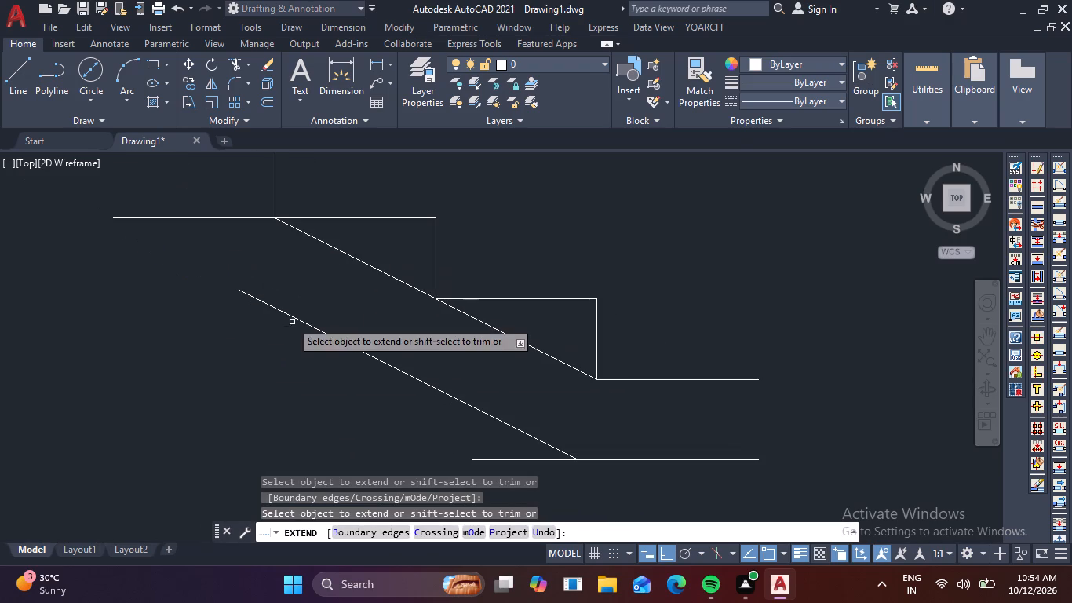
key(Escape)
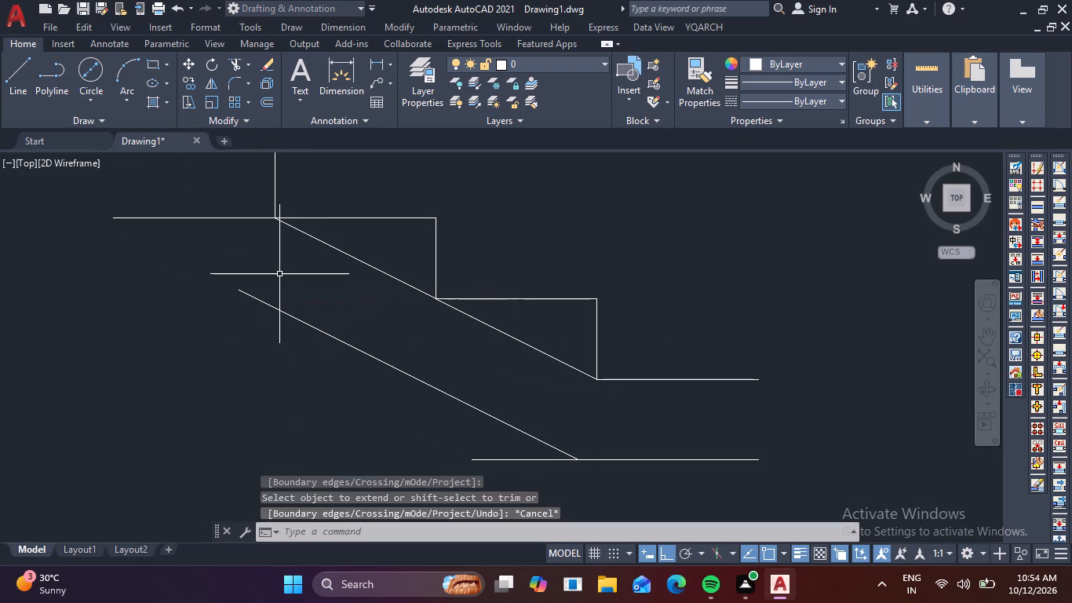
Draw a horizontal line leftward from the left end of the upper landing's underside, past the sloping underside's projected path.
text(L)
key(space)
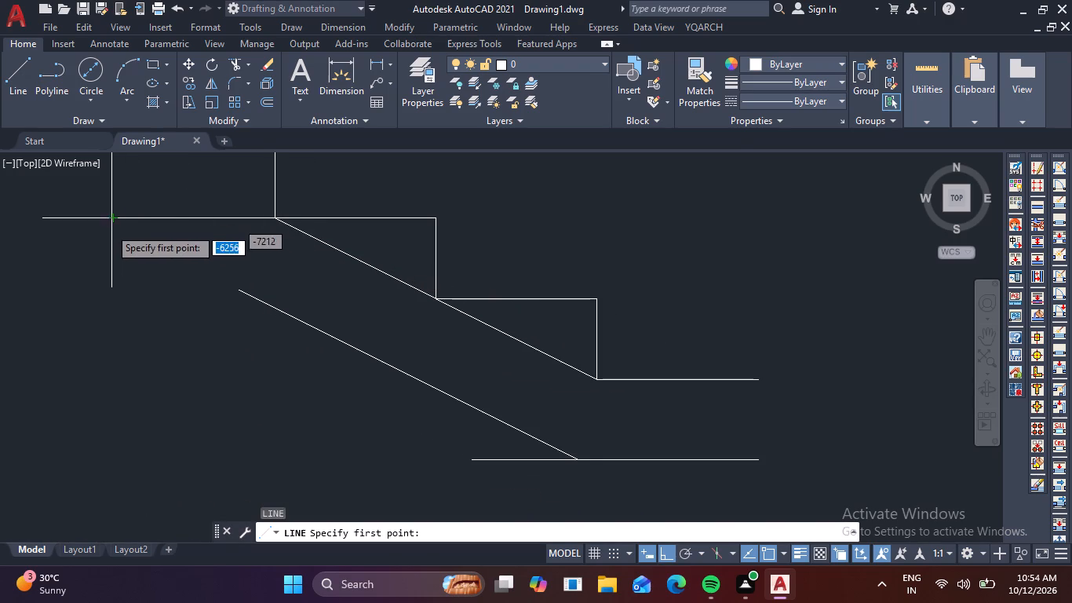
middle_drag(108, 217, 165, 269)
click(170, 268)
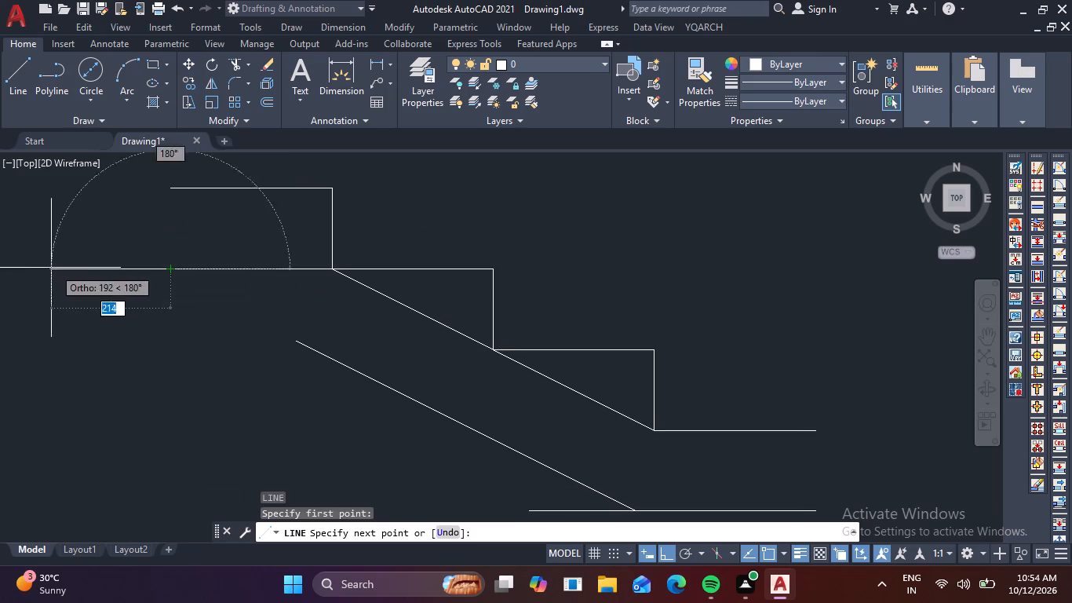
click(36, 269)
key(Escape)
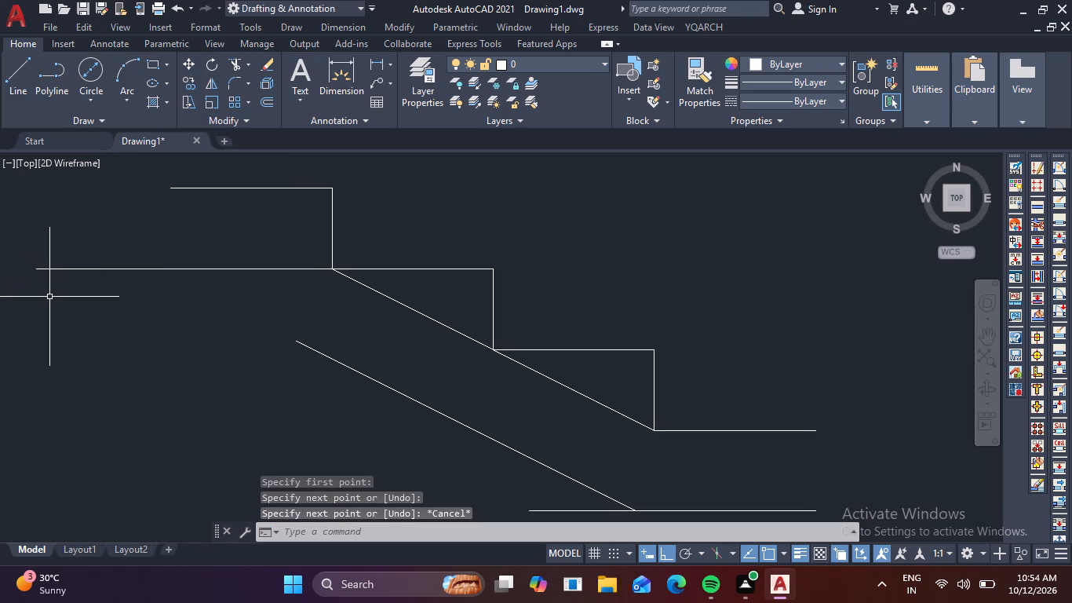
Extend the upper end of the sloping slab underside to meet the upper landing's underside line.
key(e)
key(x)
key(space)
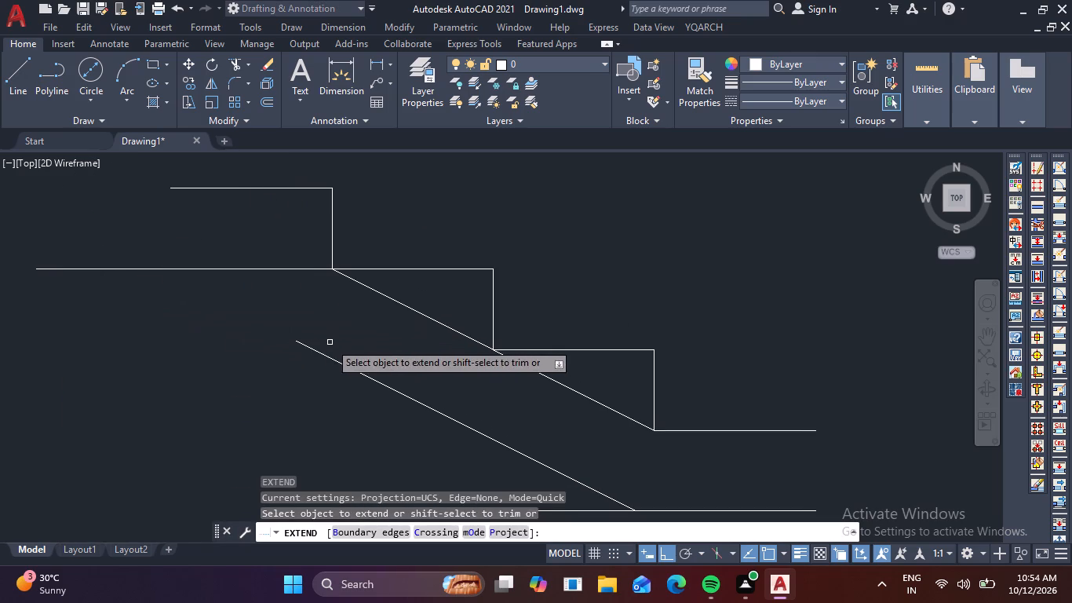
click(301, 346)
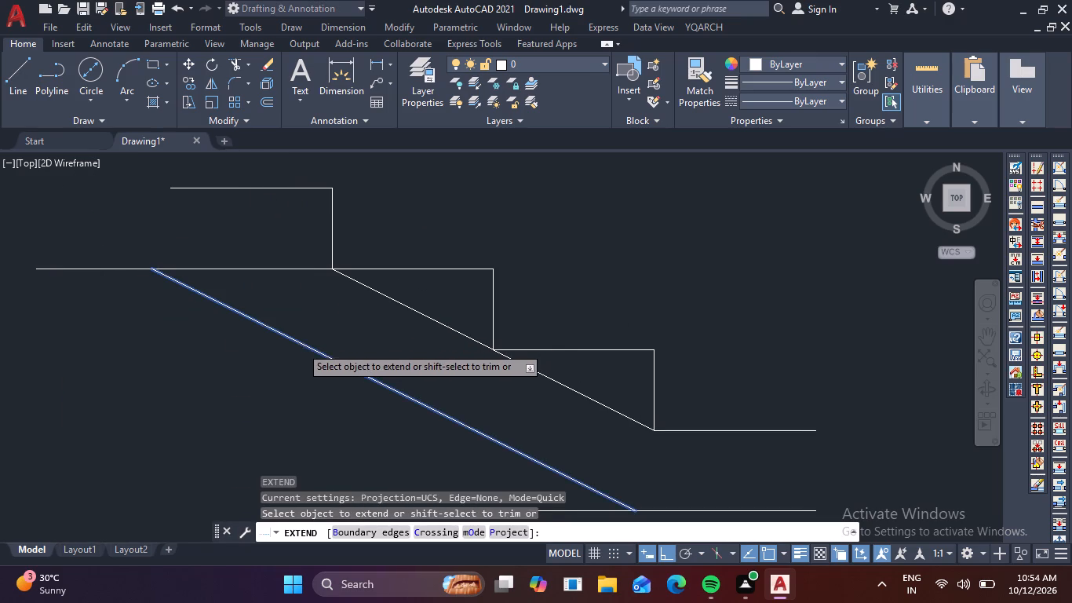
key(Escape)
key(Escape)
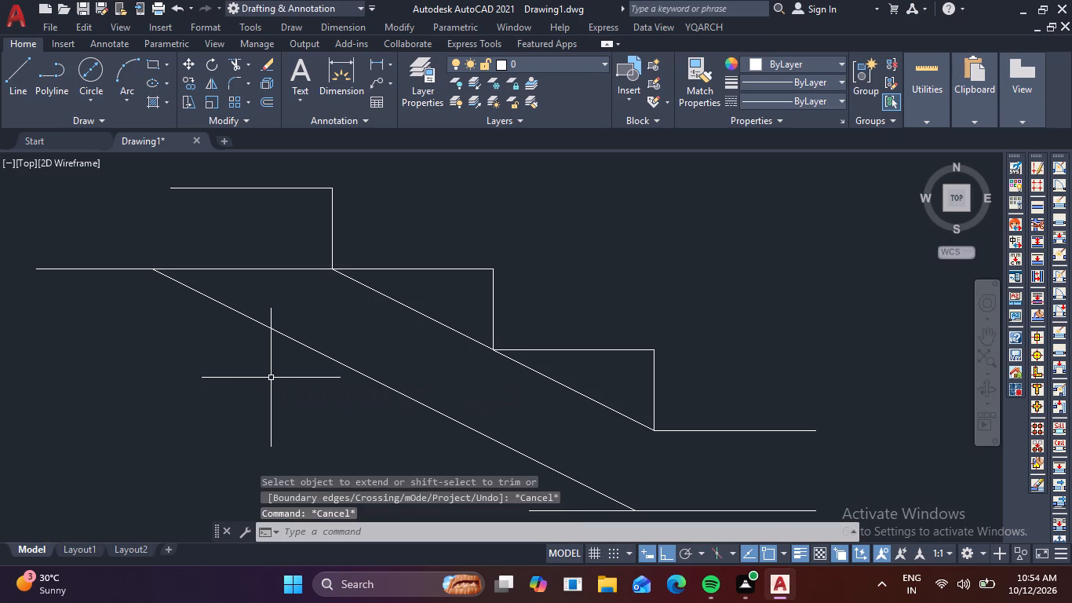
Trim the upper underside line between the slope and the riser, and the lower underside line's stub left of the slope.
text(TR)
key(space)
click(293, 295)
click(281, 268)
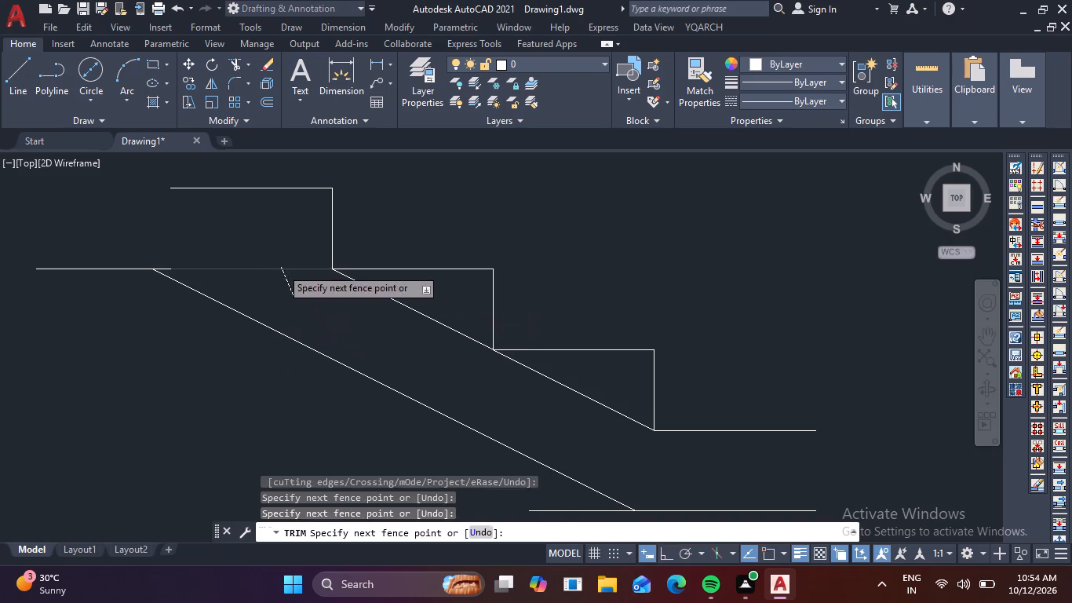
scroll(296, 291, down, 1)
middle_drag(334, 386, 297, 342)
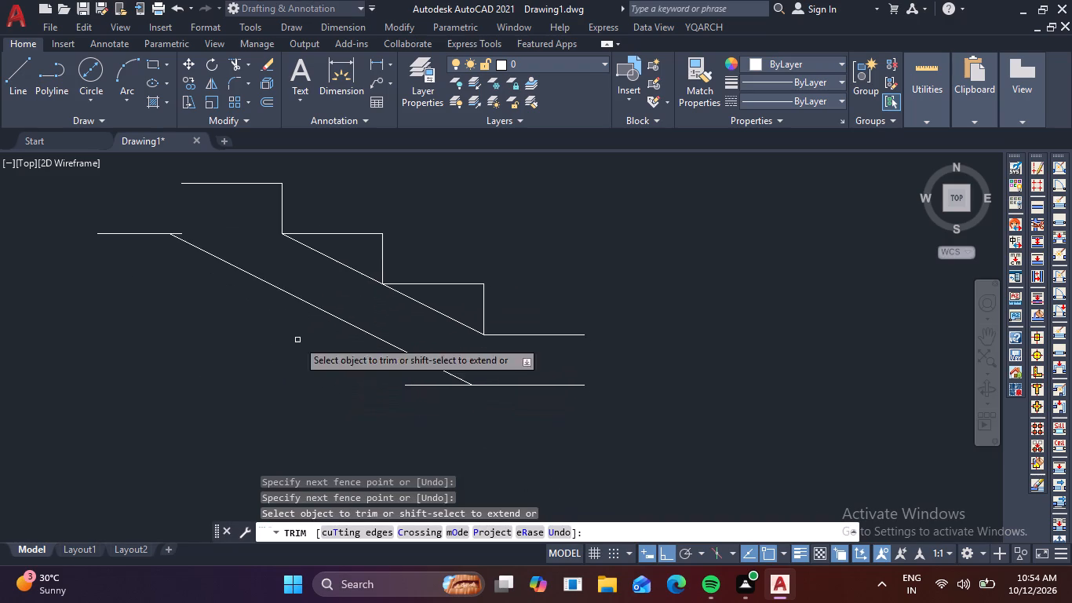
click(440, 398)
click(399, 368)
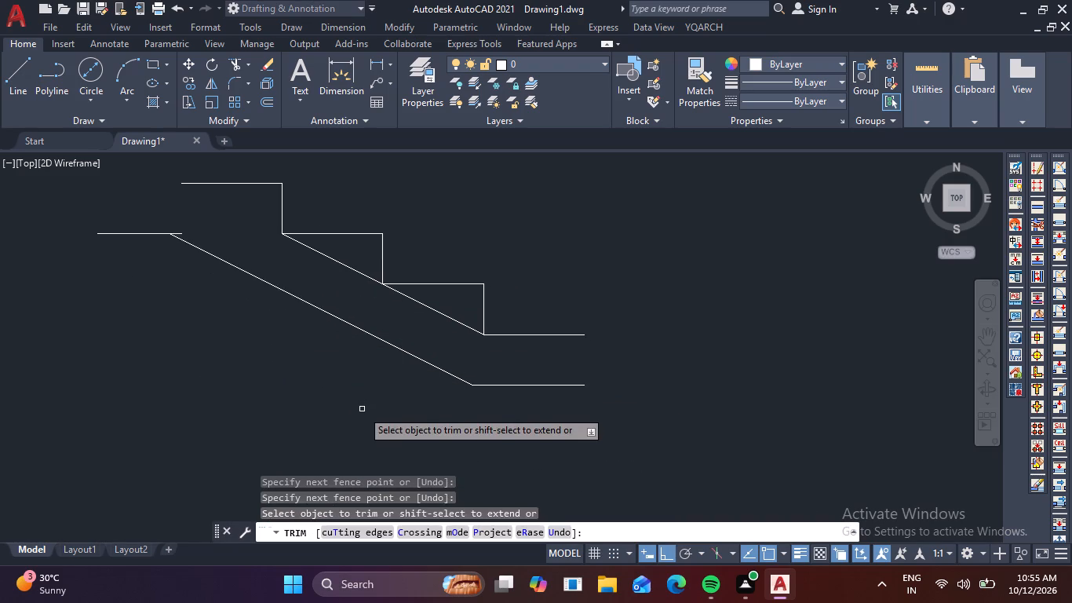
key(Escape)
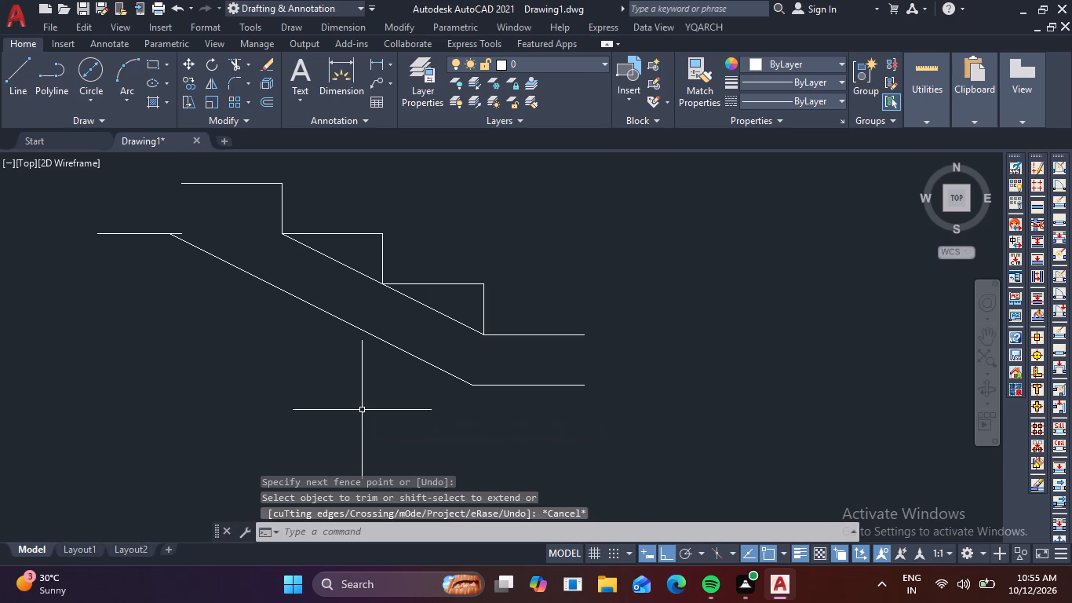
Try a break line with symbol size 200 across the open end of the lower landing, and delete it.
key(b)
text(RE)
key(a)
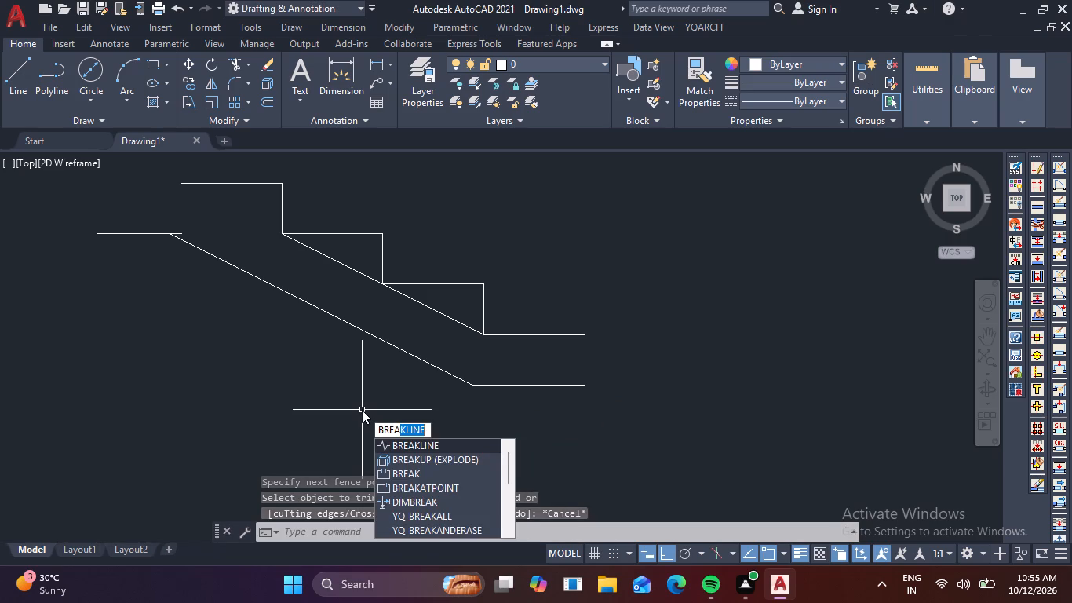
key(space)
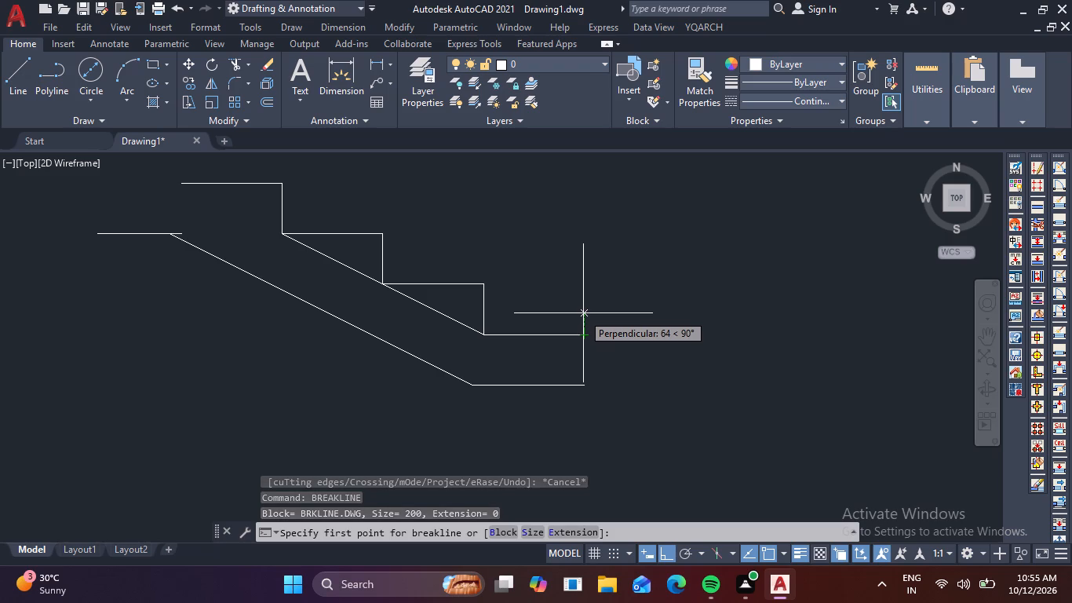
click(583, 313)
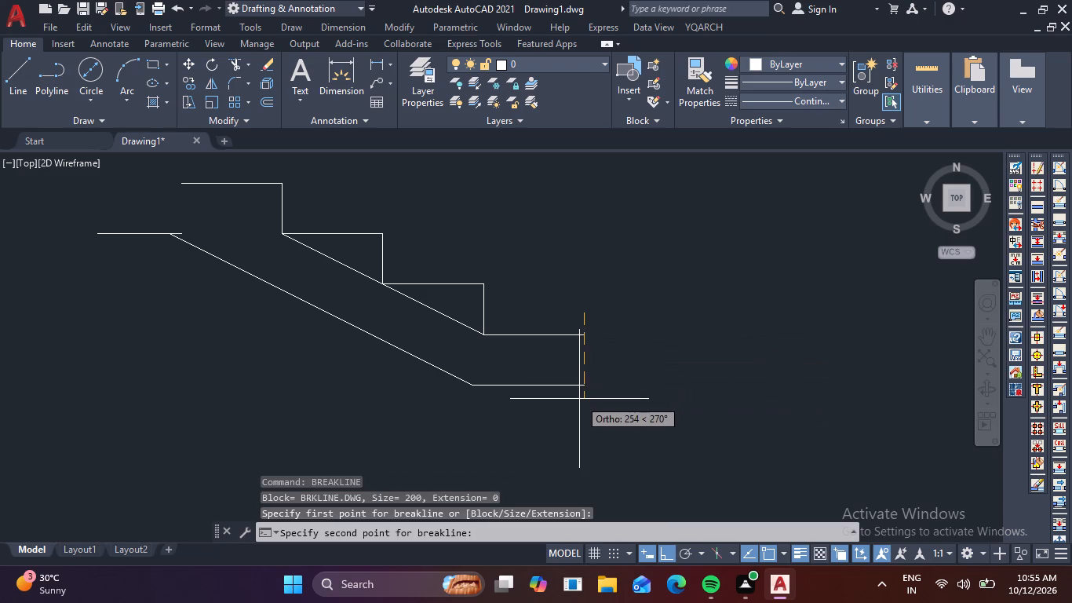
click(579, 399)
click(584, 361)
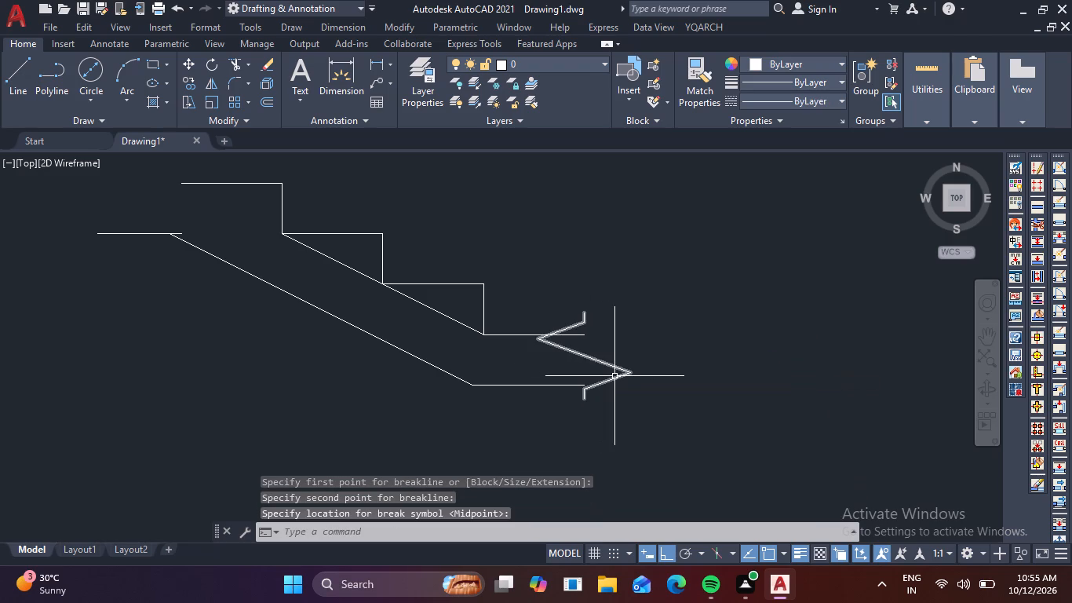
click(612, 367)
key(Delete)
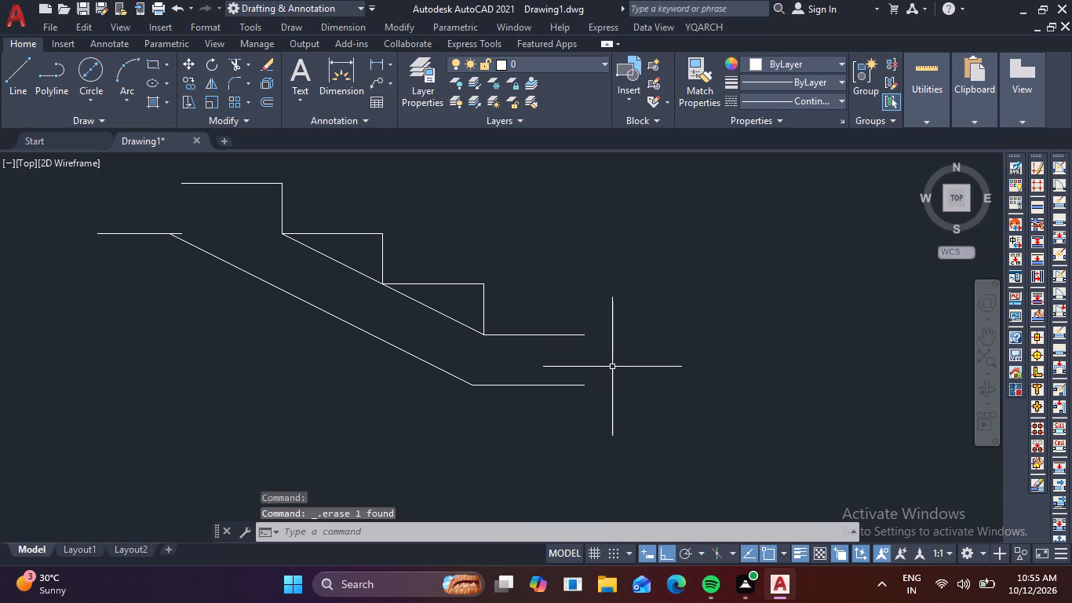
Draw a vertical break line with symbol size 100 across the lower landing's open end, placing the symbol at its midpoint.
text(BRE)
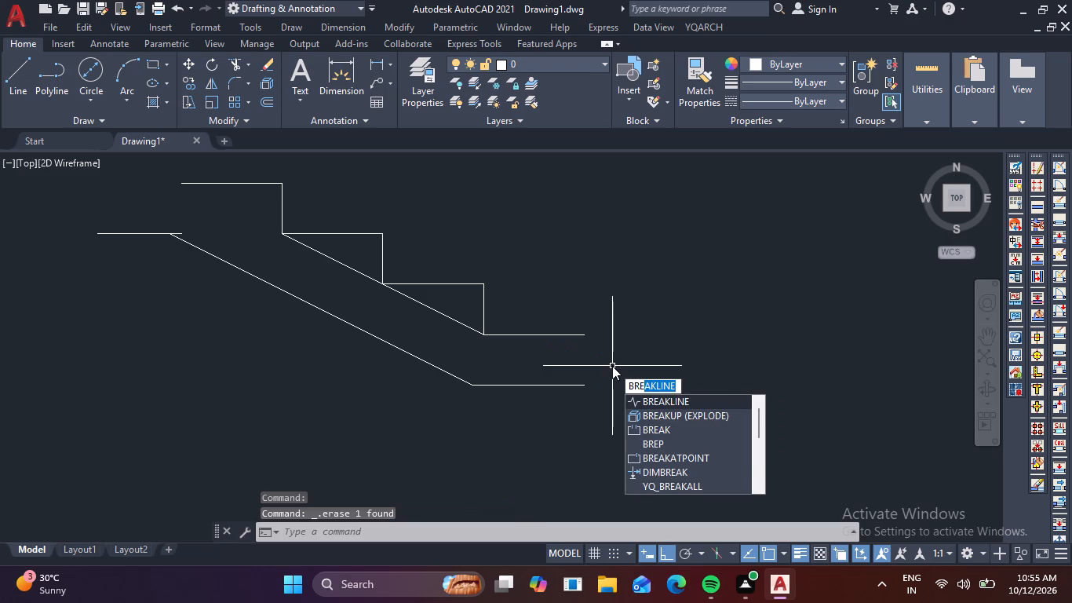
key(space)
click(536, 530)
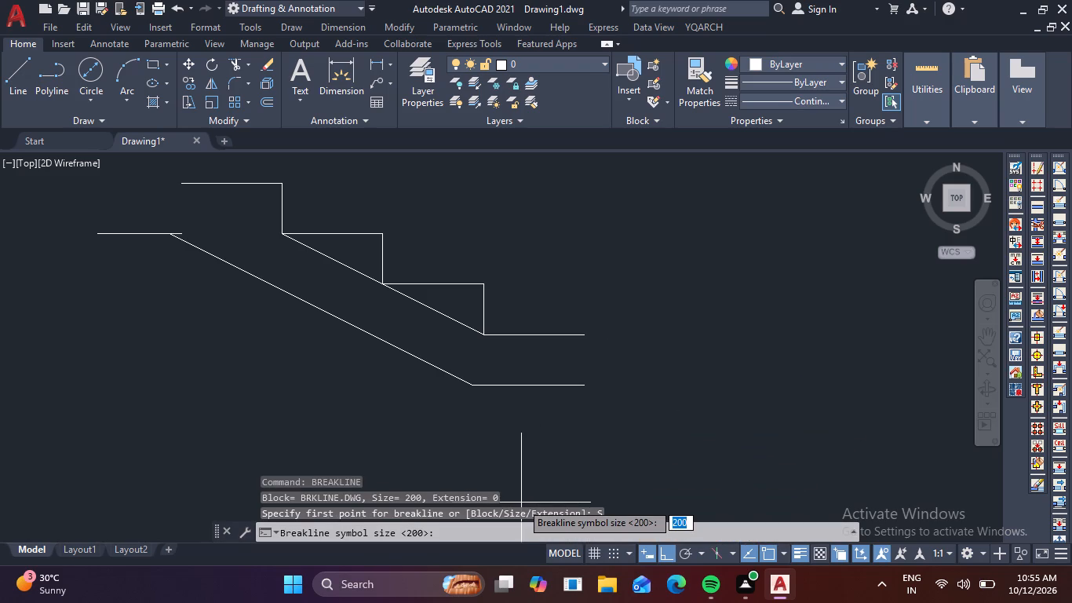
text(100)
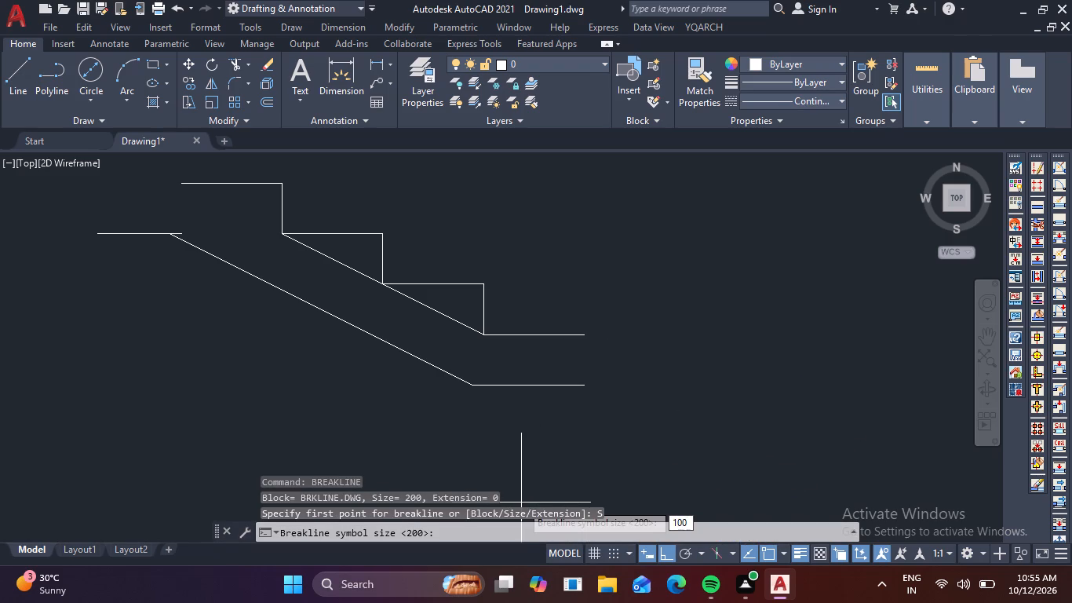
key(Return)
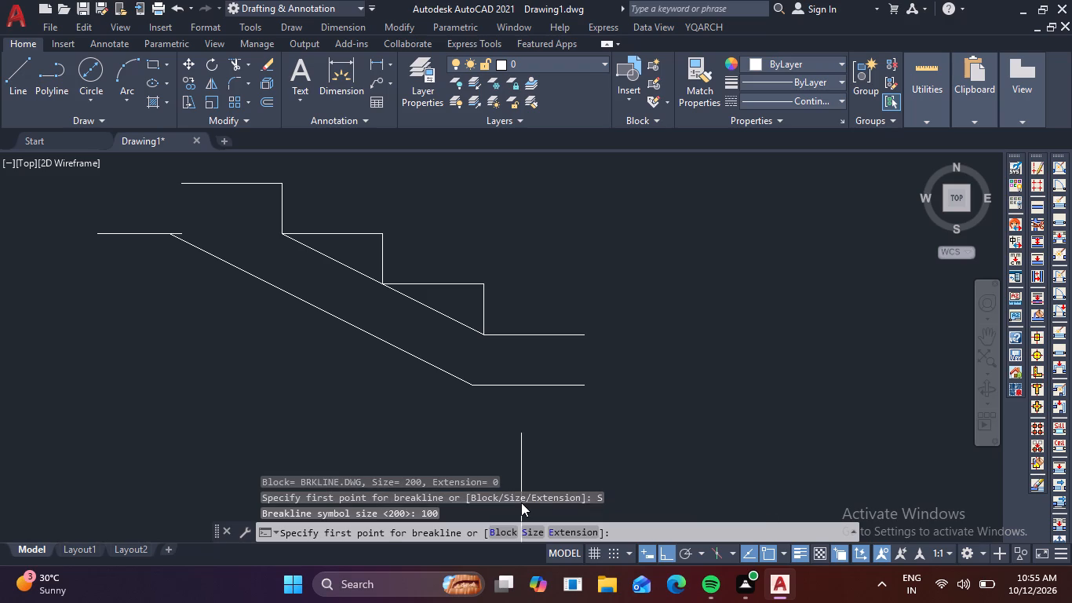
click(582, 316)
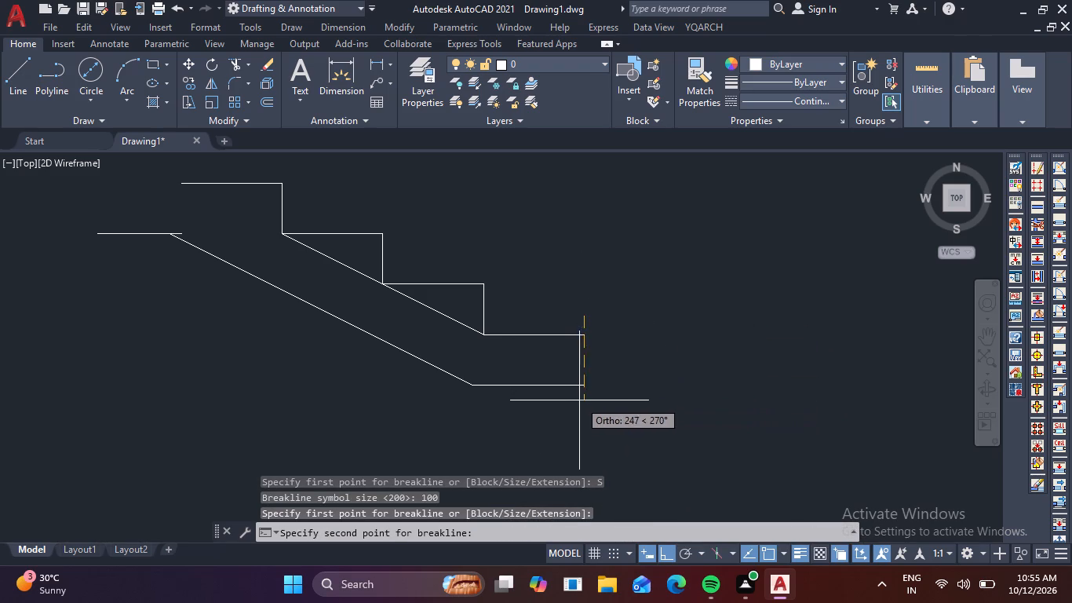
click(583, 405)
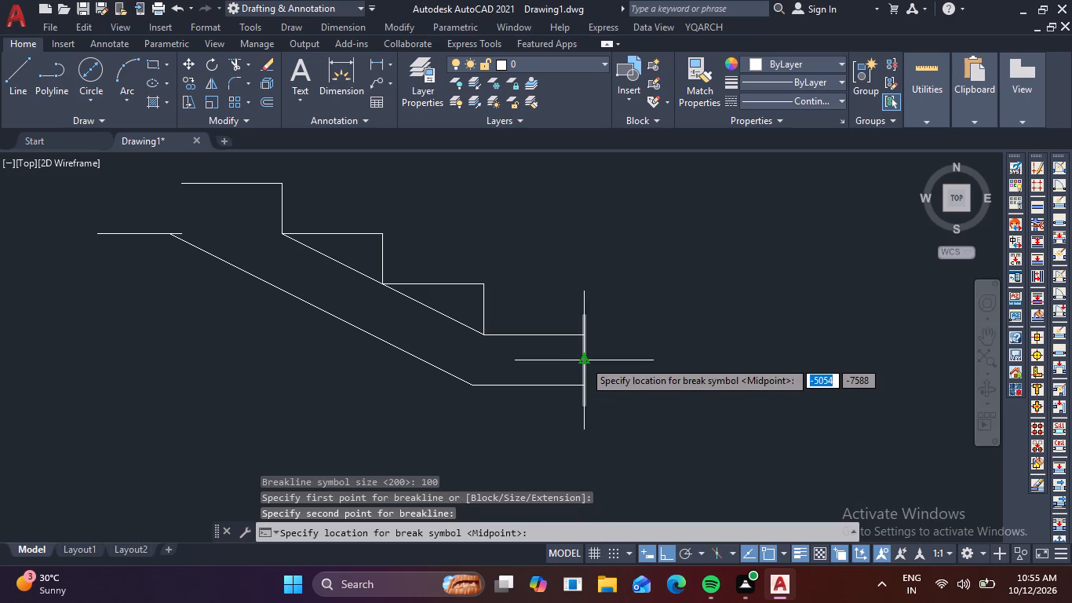
click(584, 360)
scroll(673, 355, down, 2)
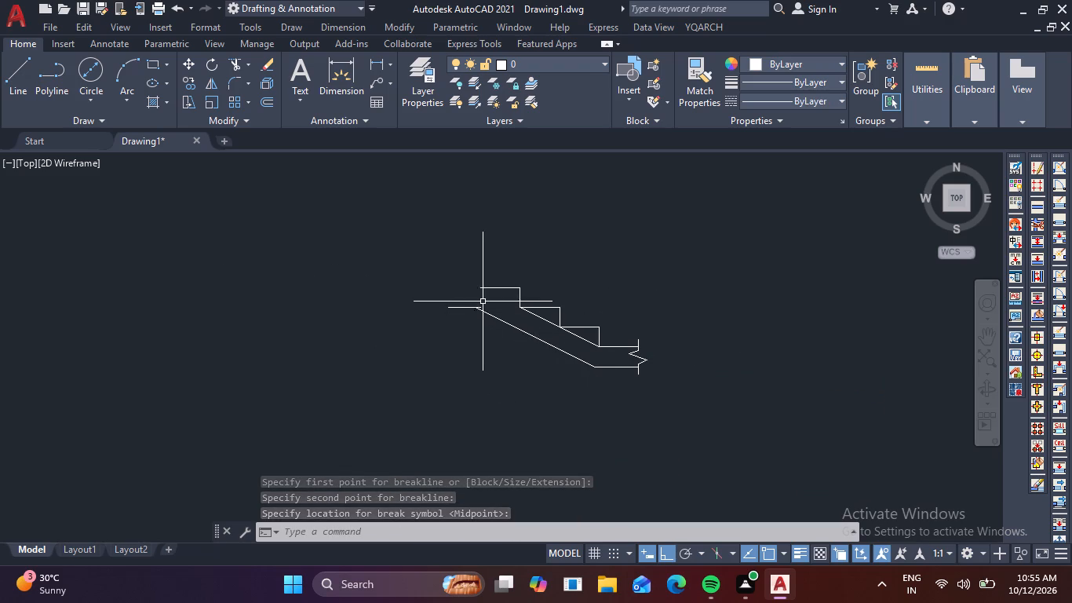
Trim the short stub of the upper landing's underside line that projects past the top of the sloping slab underside.
scroll(483, 301, up, 4)
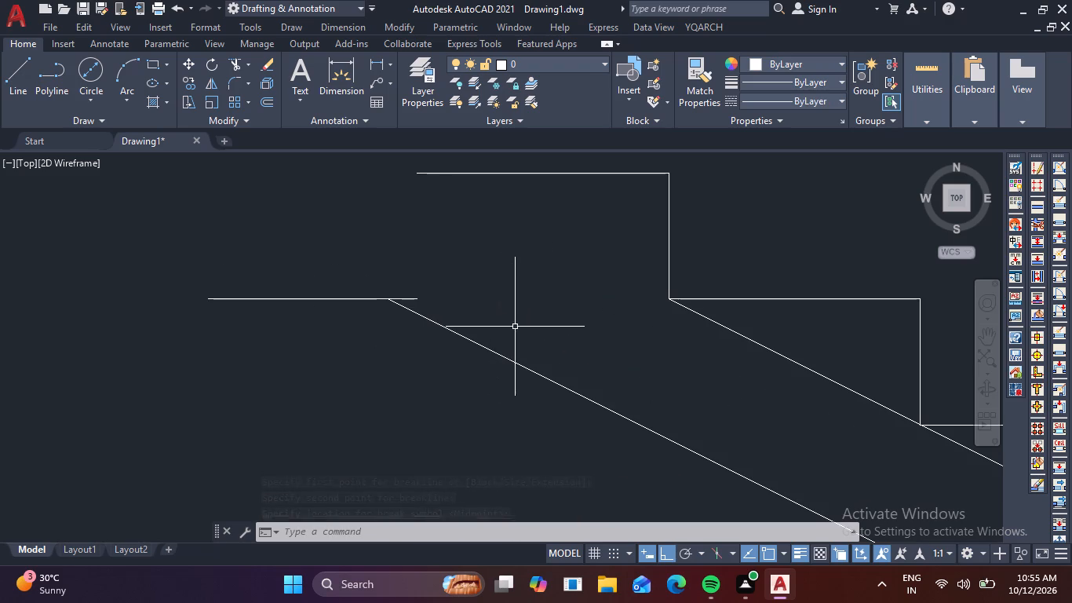
key(Escape)
key(t)
text(R)
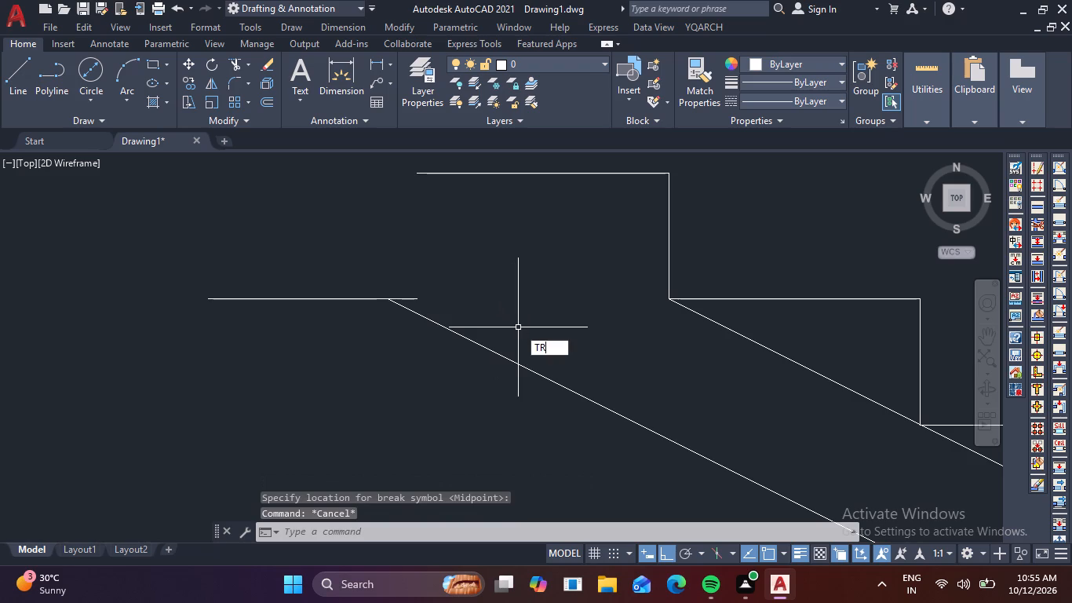
key(space)
click(414, 298)
key(Escape)
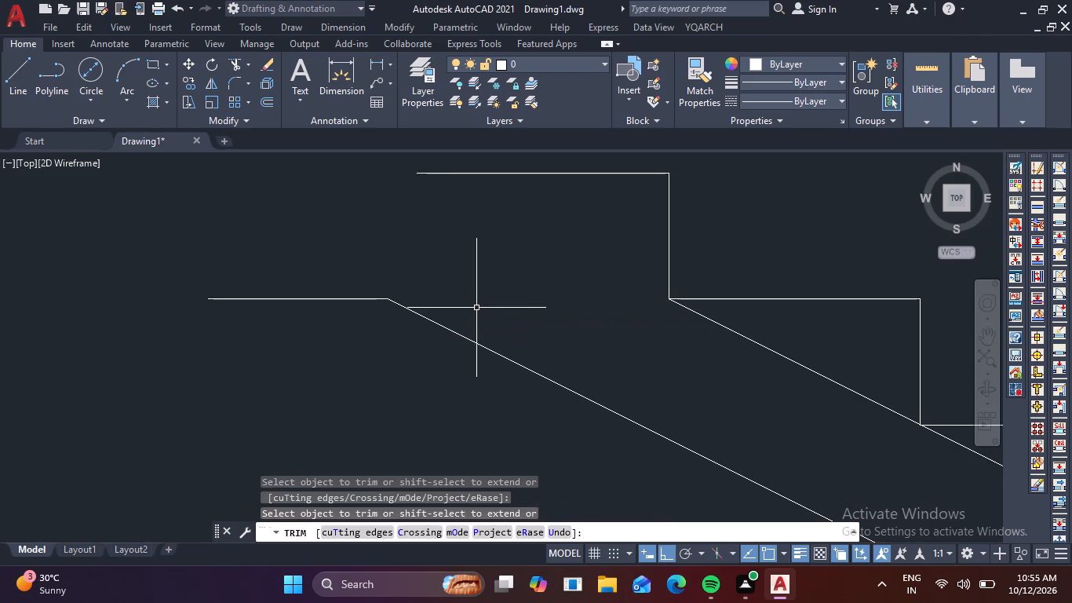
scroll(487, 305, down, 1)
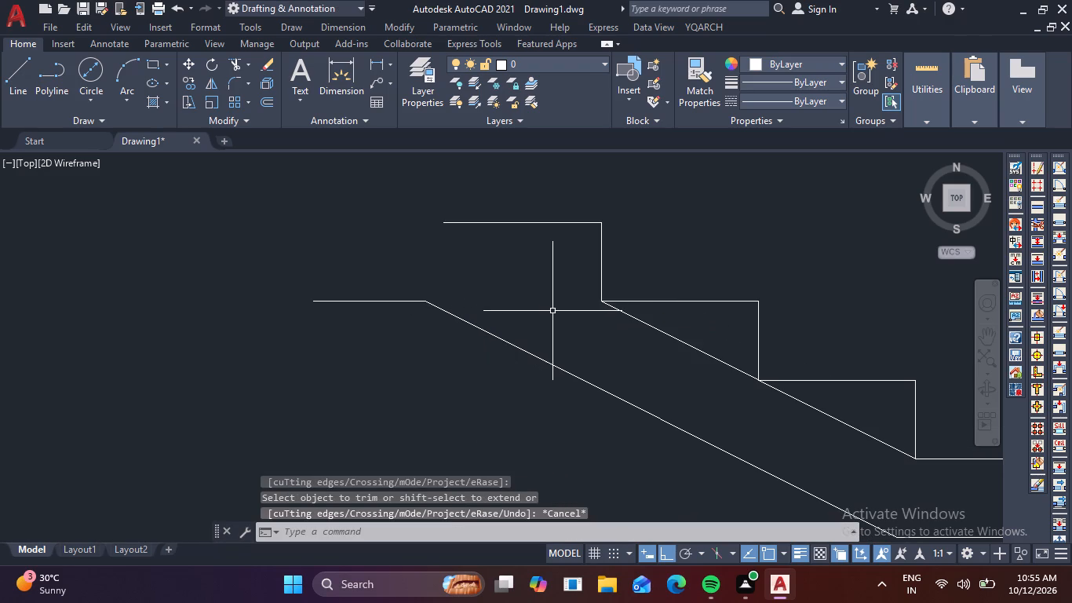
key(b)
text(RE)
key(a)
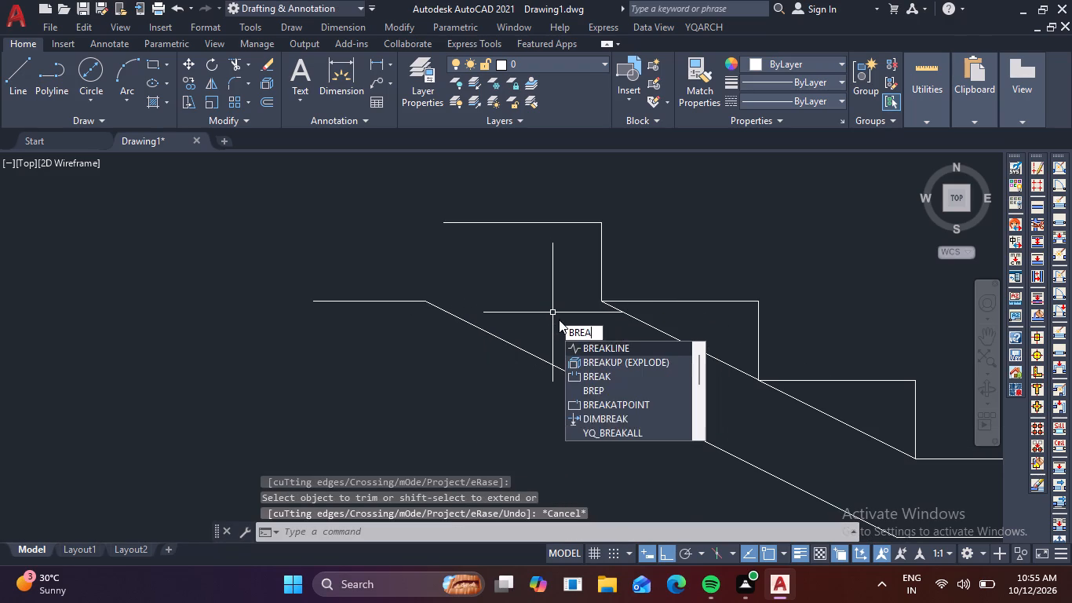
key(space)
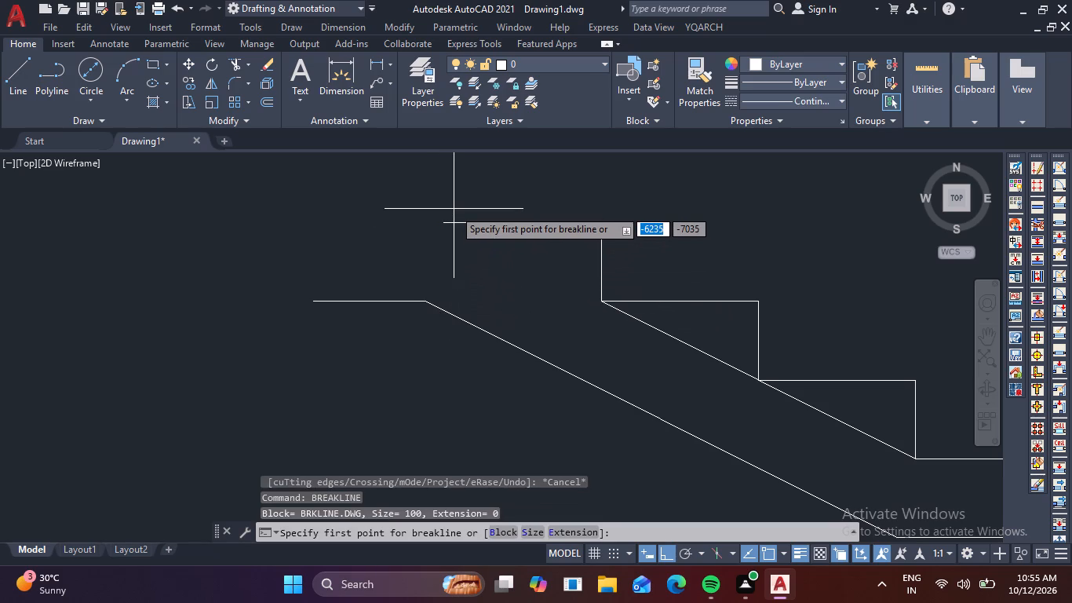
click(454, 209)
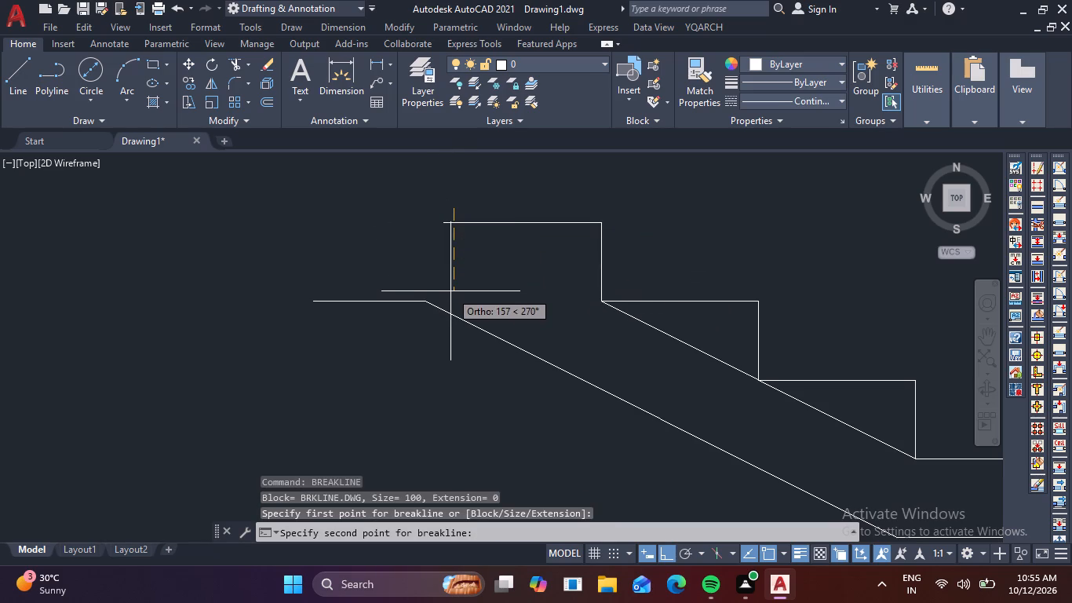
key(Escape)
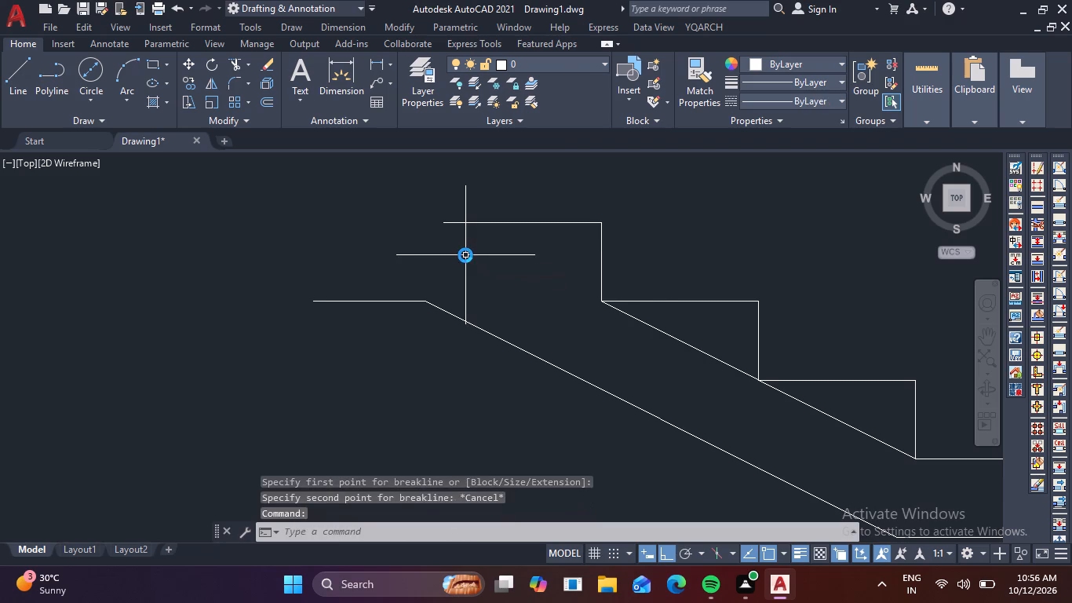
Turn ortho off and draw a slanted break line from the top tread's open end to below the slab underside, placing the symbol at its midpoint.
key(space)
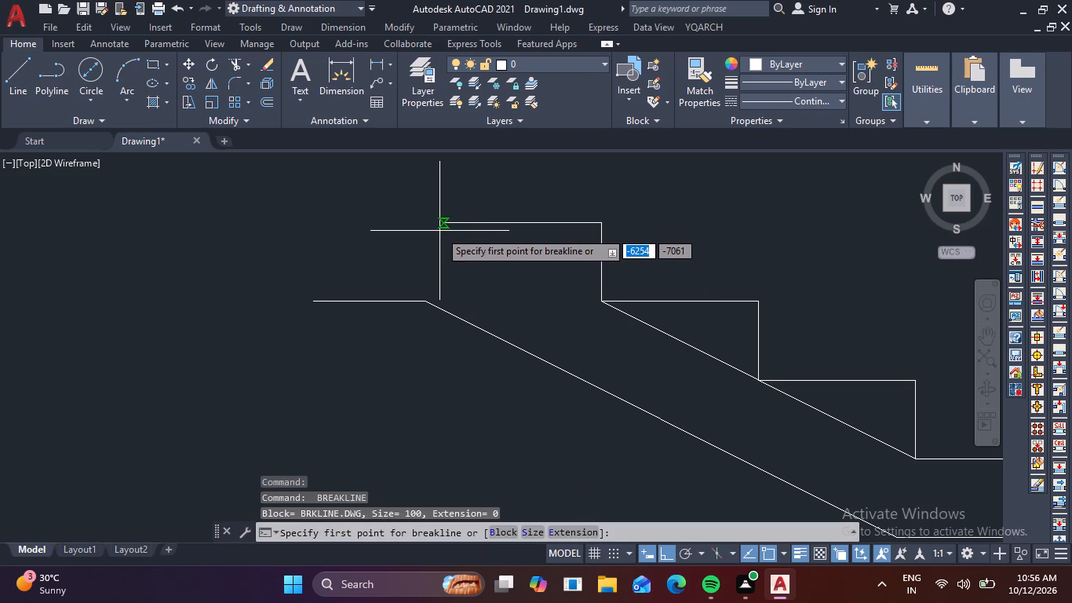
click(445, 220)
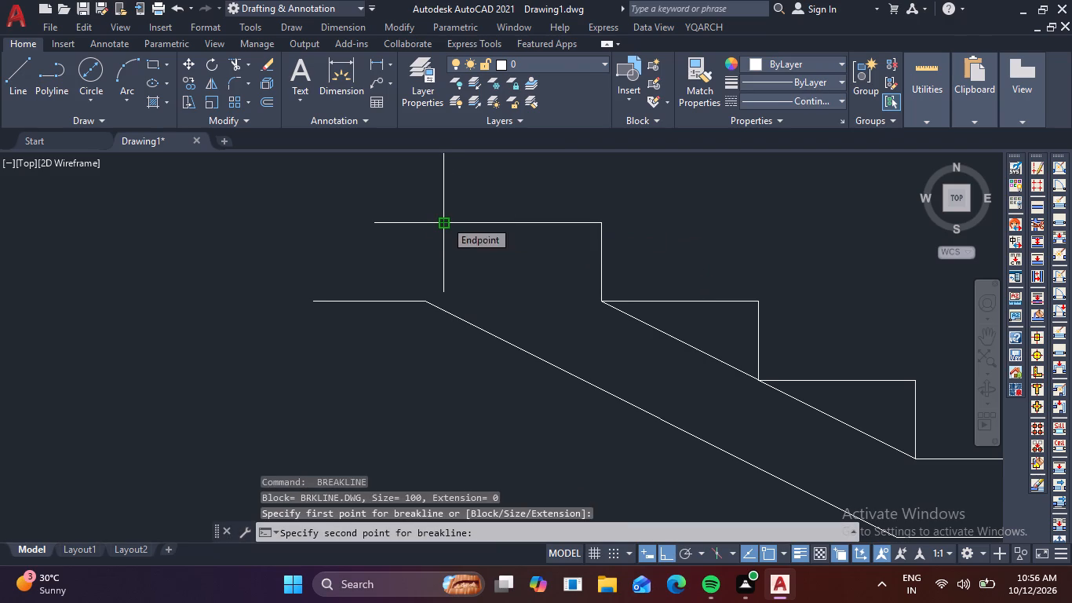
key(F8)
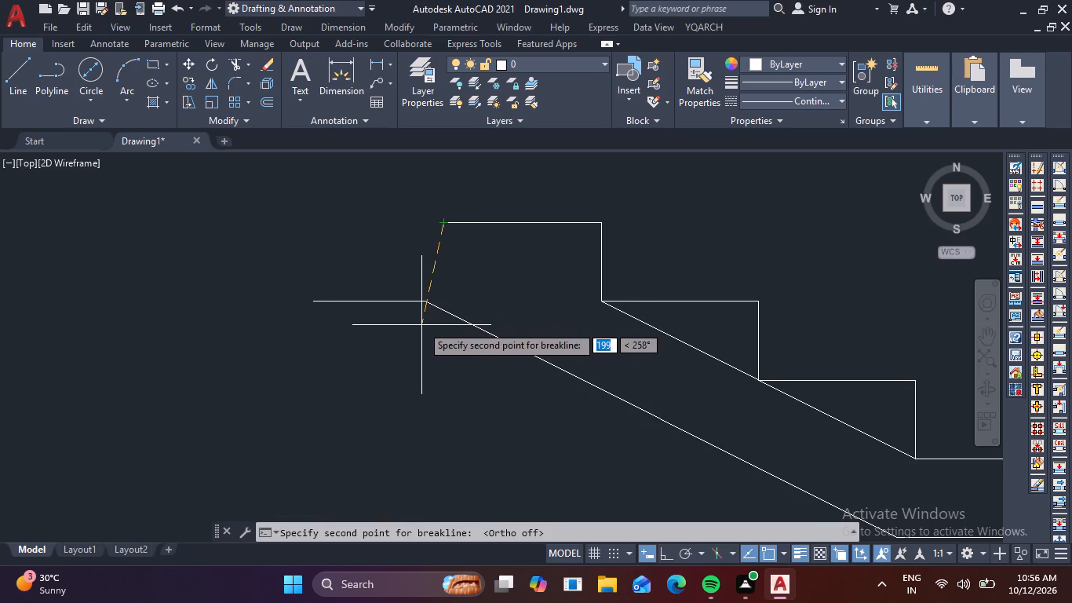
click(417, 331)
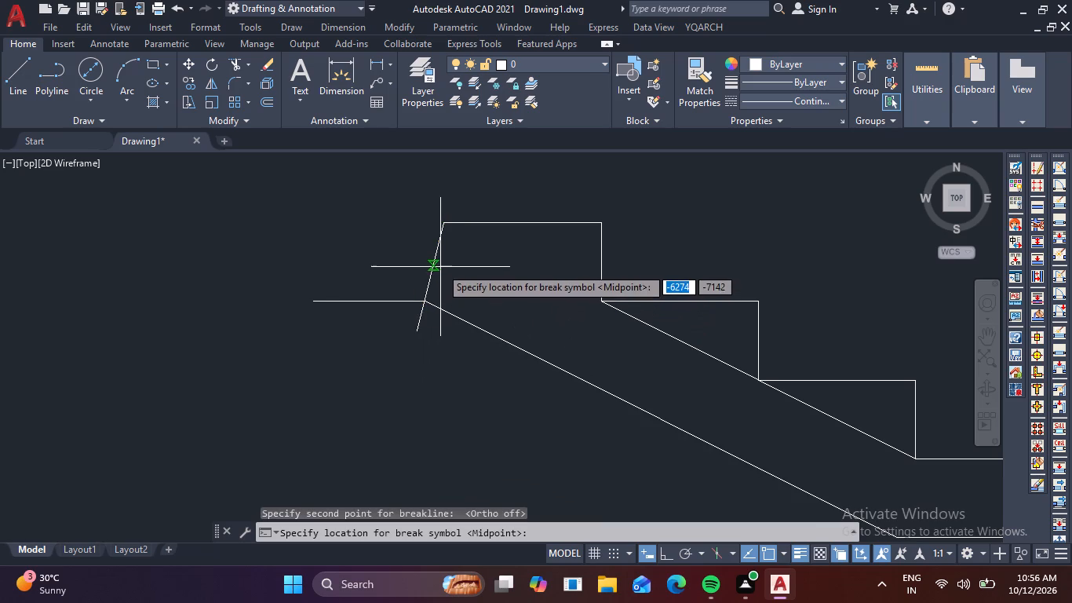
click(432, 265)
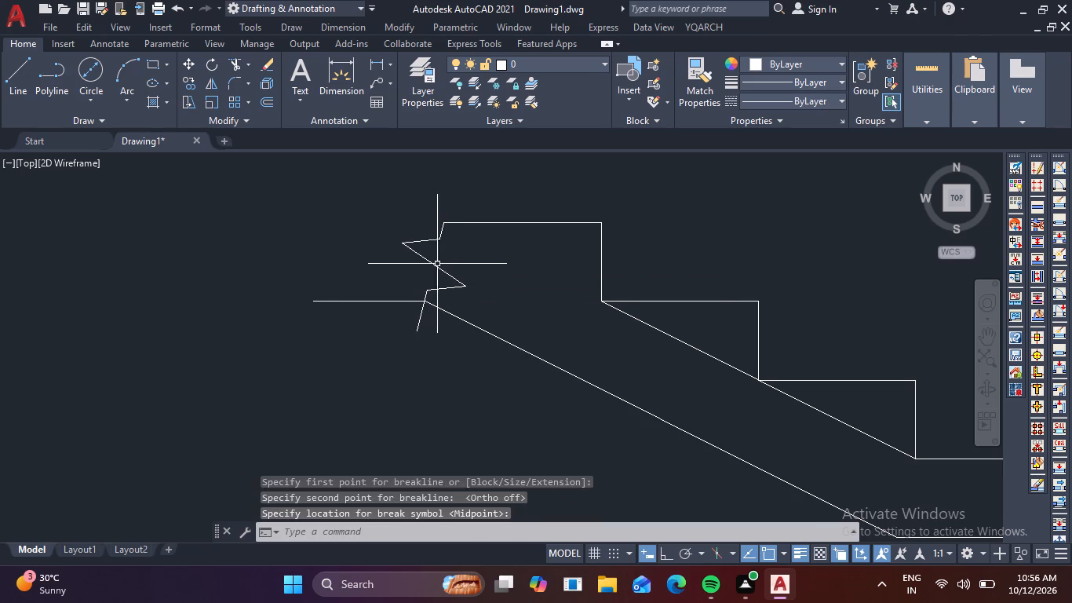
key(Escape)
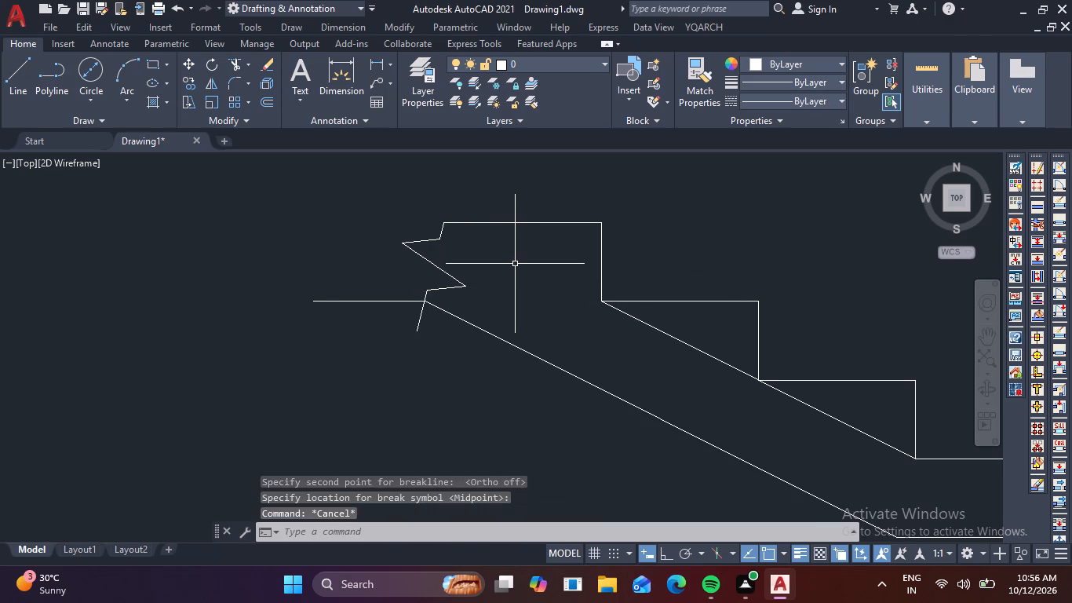
Trim away the upper landing's underside line beyond the break line, leaving the sloping slab underside.
text(TR)
key(space)
drag(343, 298, 337, 329)
key(Escape)
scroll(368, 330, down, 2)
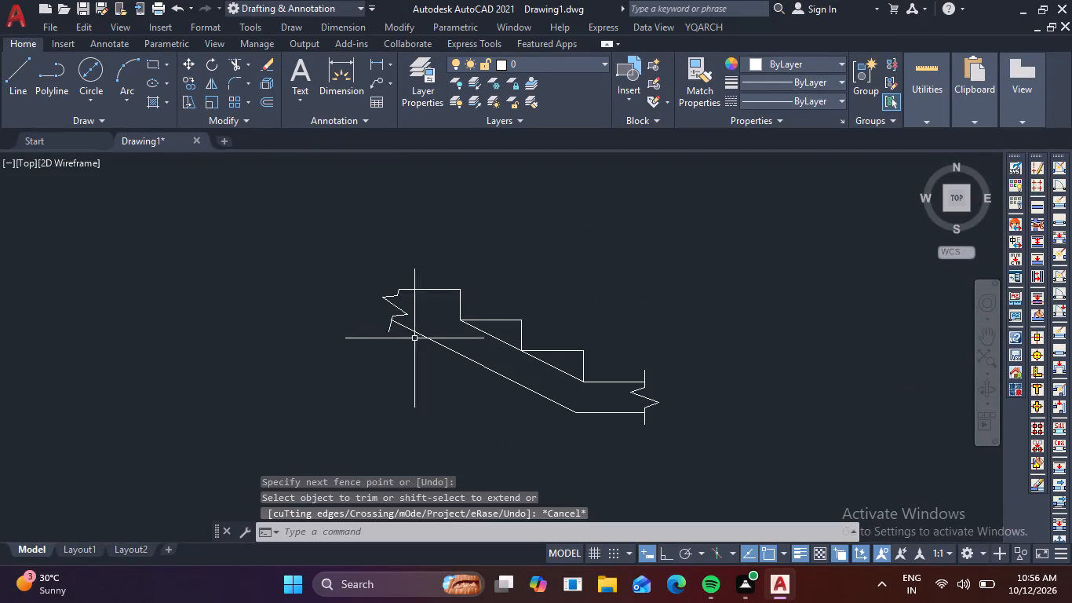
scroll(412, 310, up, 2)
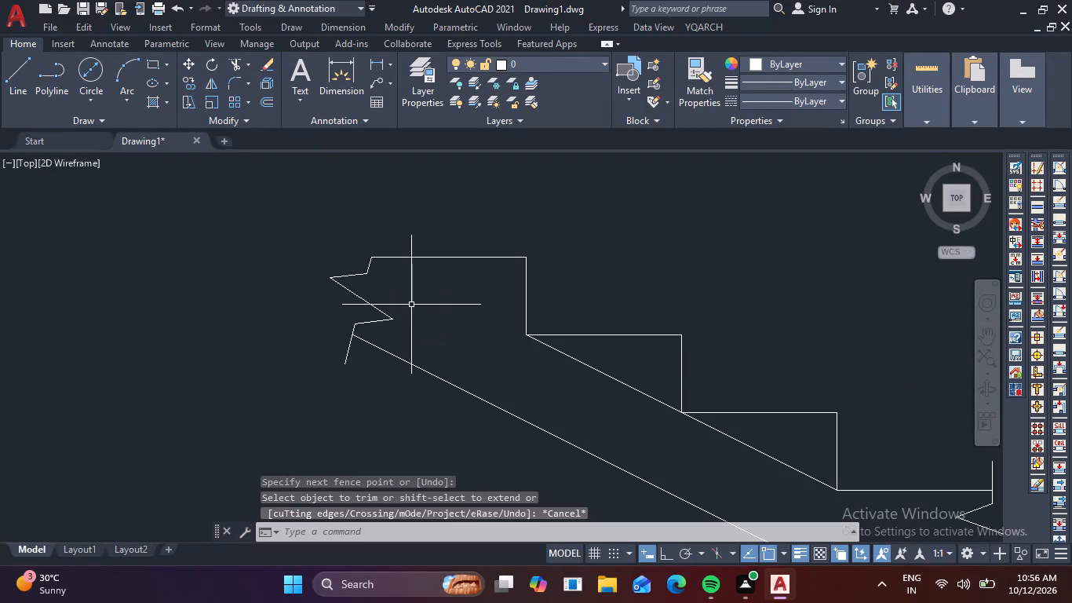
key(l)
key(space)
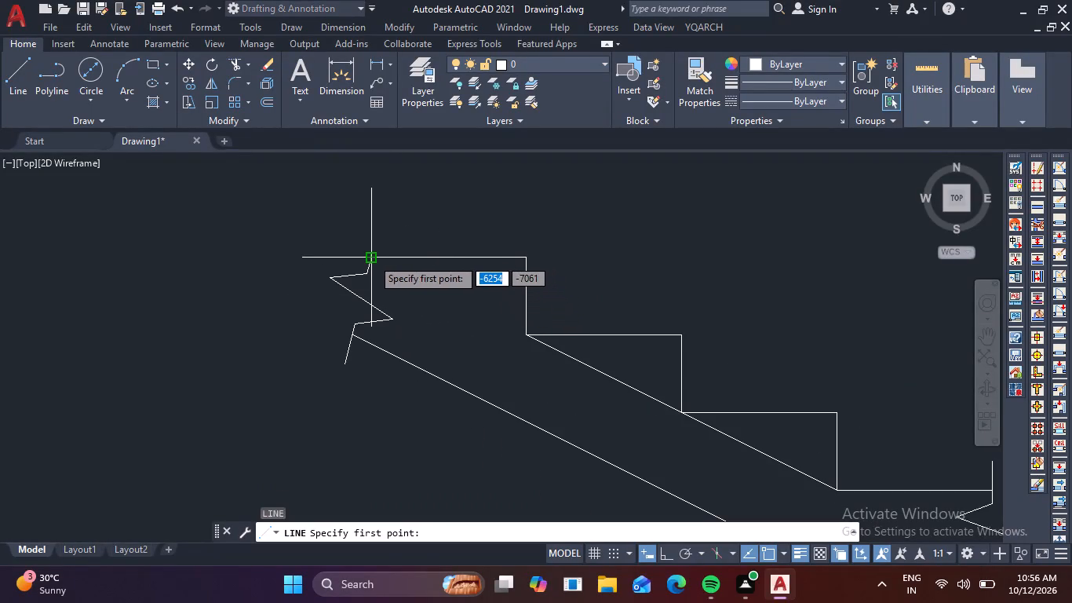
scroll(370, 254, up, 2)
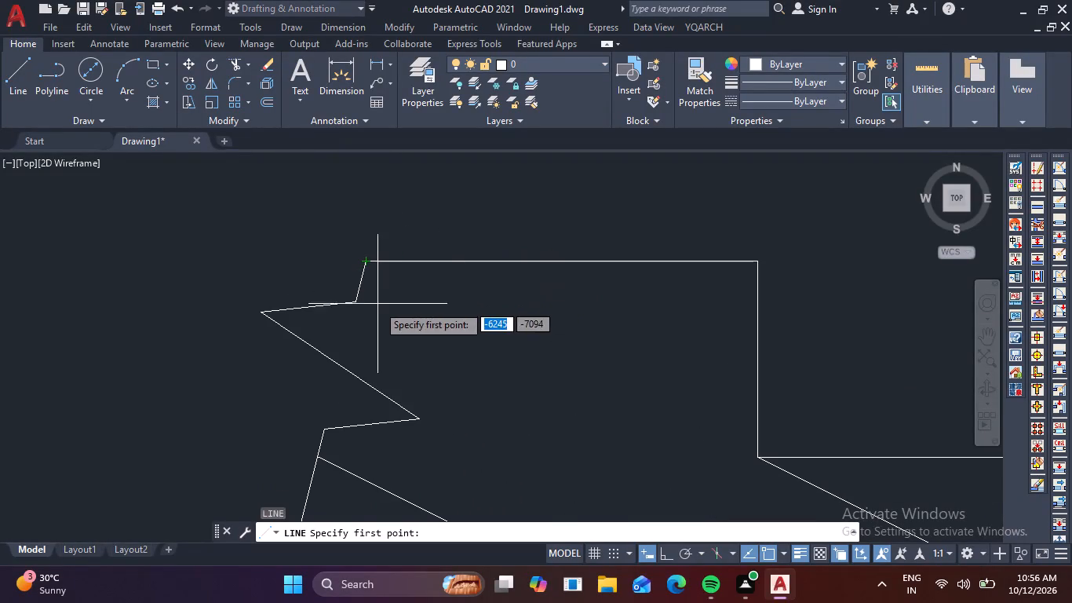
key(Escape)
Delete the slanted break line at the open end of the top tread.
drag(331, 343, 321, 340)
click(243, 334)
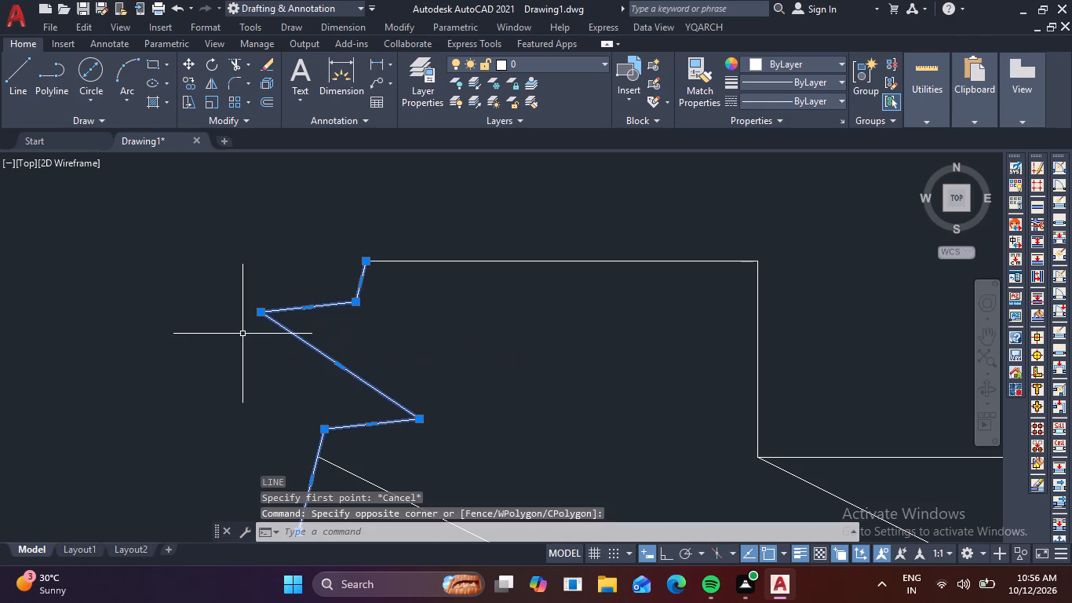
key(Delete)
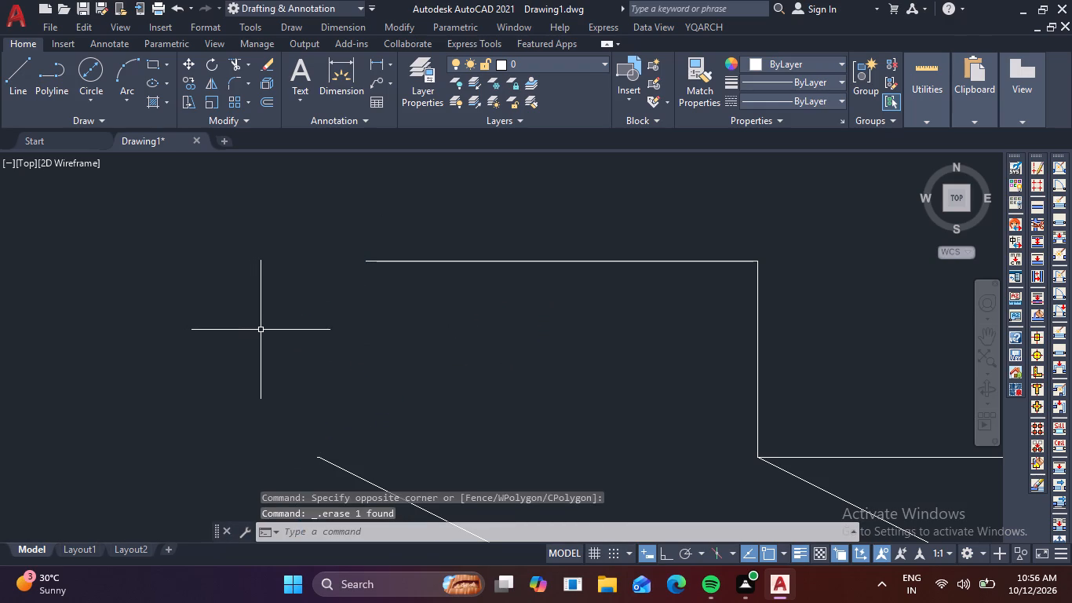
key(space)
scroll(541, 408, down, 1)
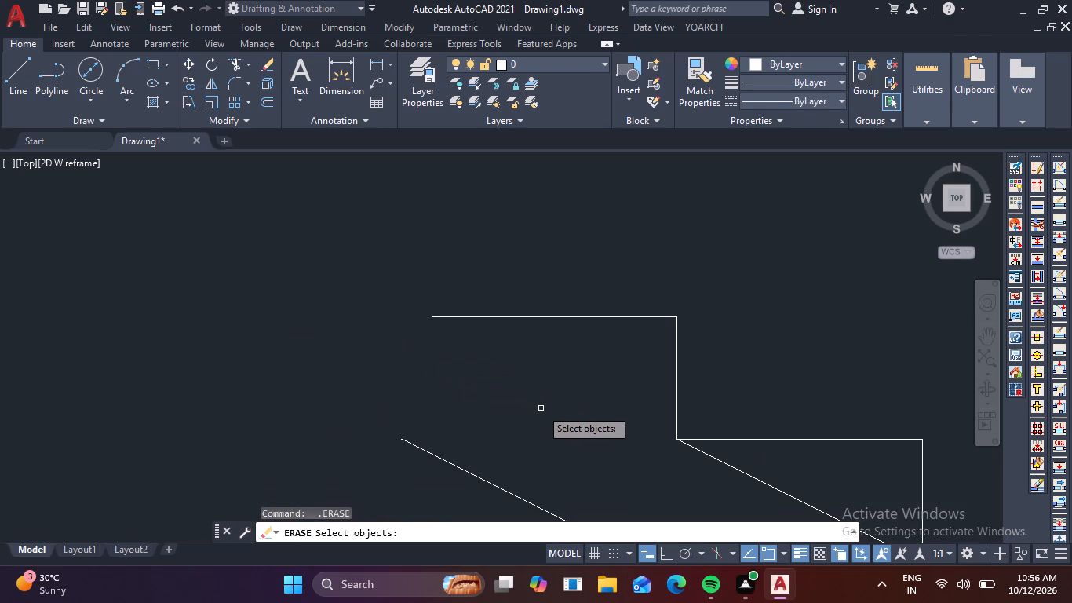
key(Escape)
Draw a slanted break line about 213 long, from just above the top tread's open end to below the slab underside, with the symbol at midpoint.
key(b)
text(REA)
key(space)
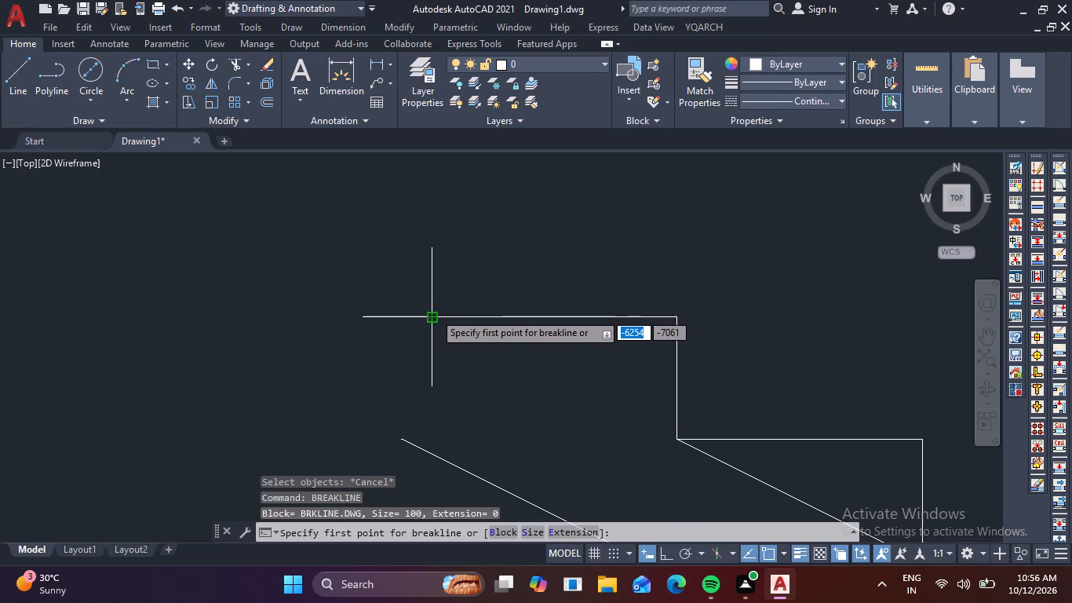
click(443, 297)
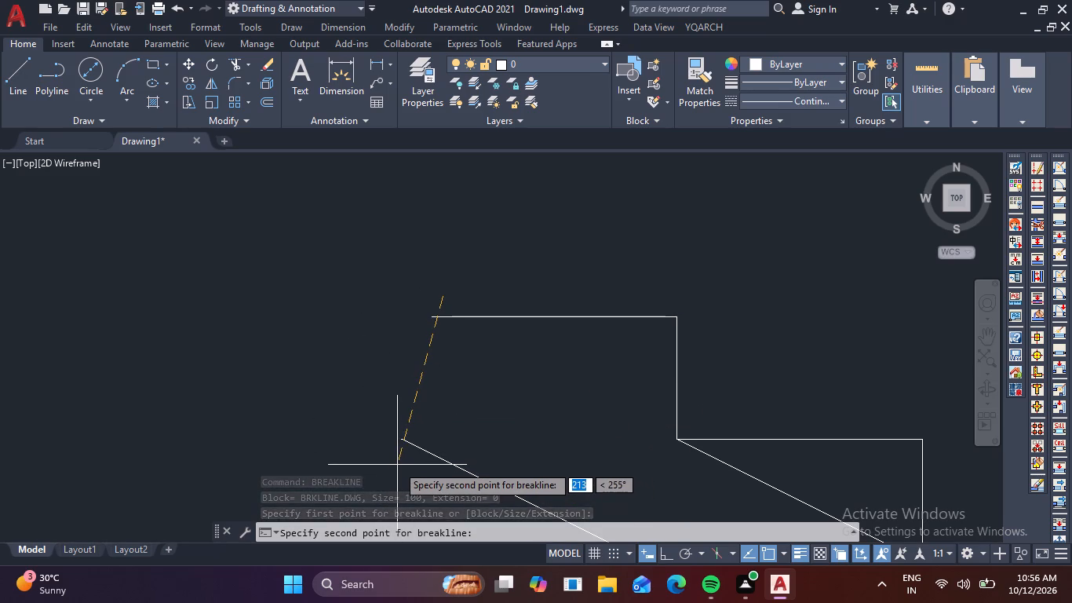
click(397, 465)
click(422, 376)
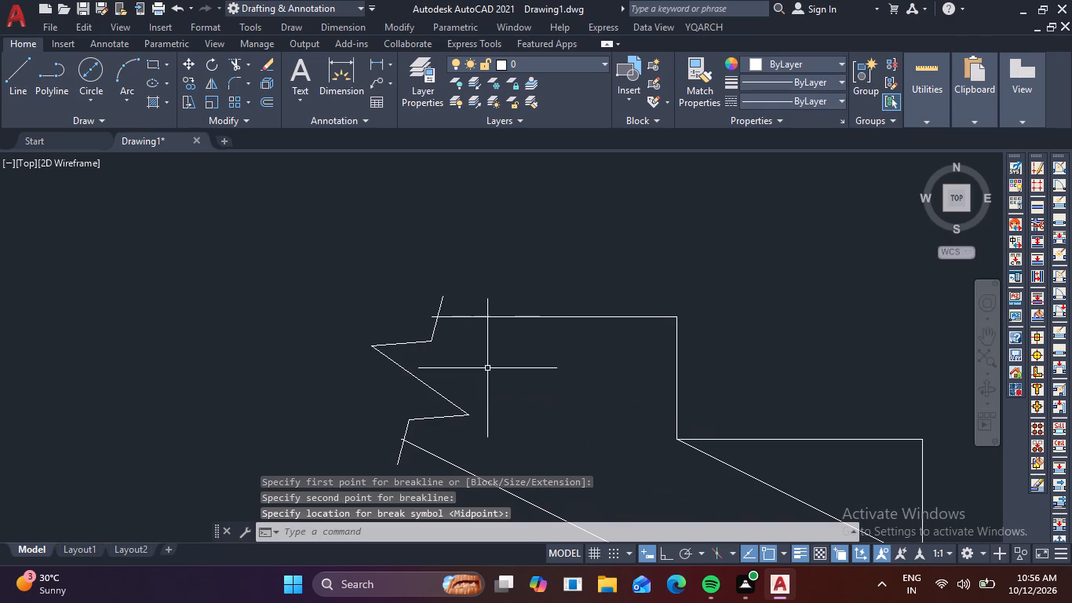
scroll(492, 364, down, 2)
middle_drag(532, 393, 517, 338)
key(Escape)
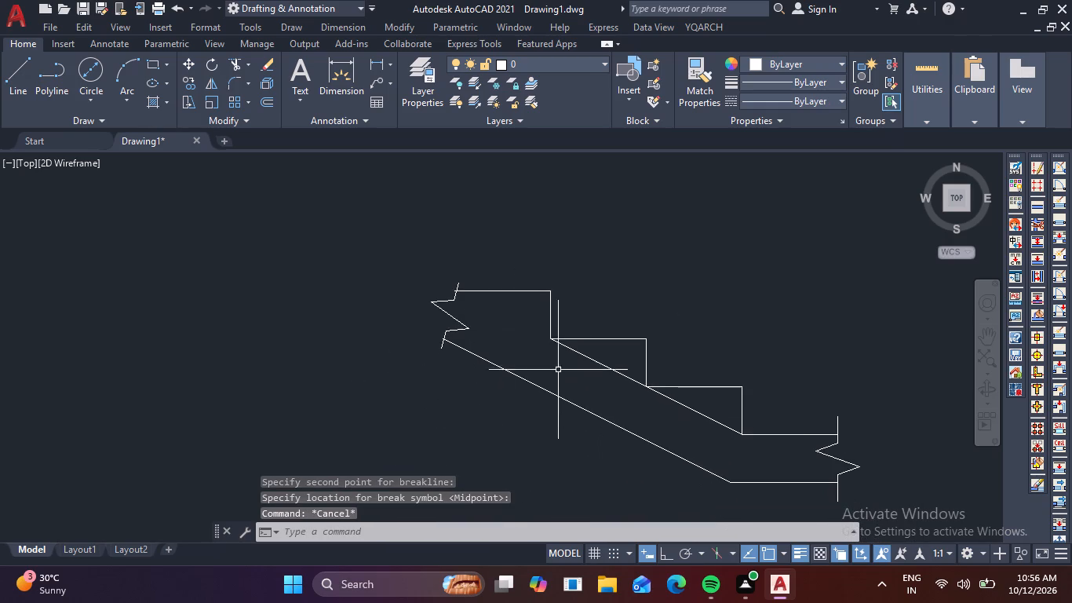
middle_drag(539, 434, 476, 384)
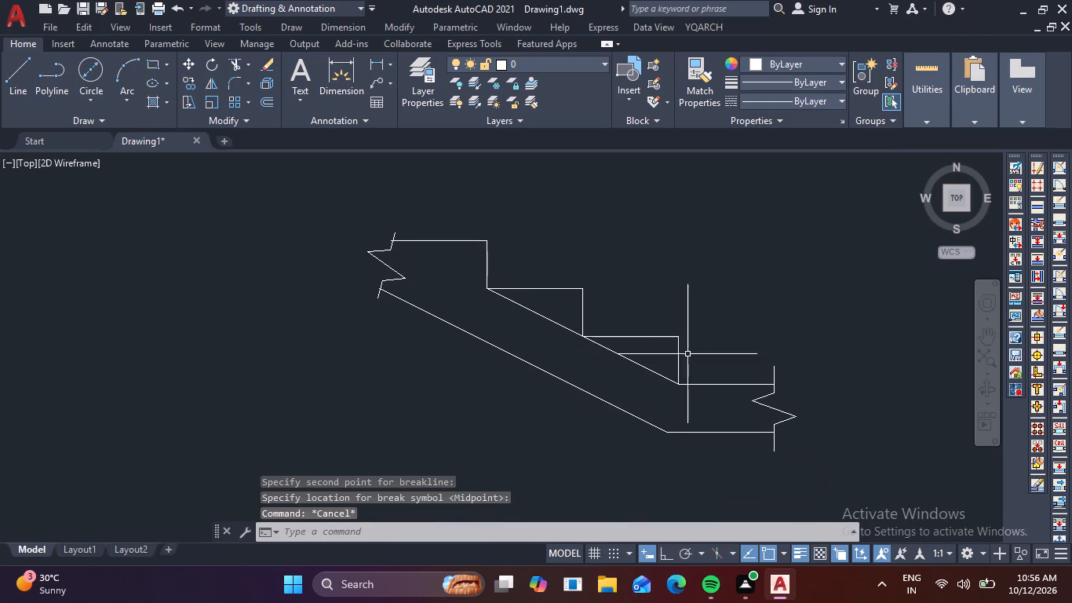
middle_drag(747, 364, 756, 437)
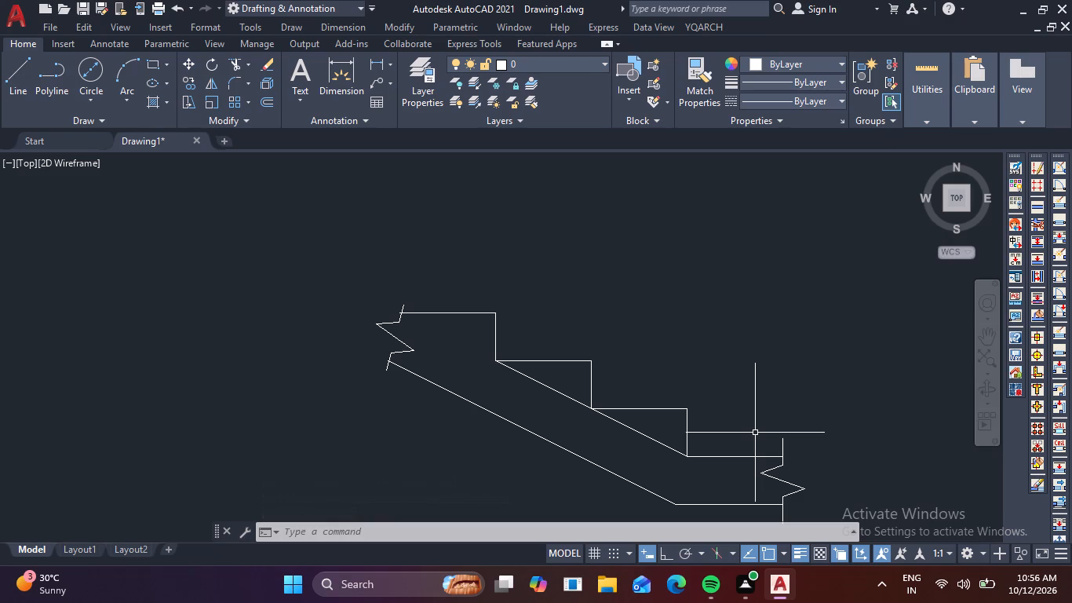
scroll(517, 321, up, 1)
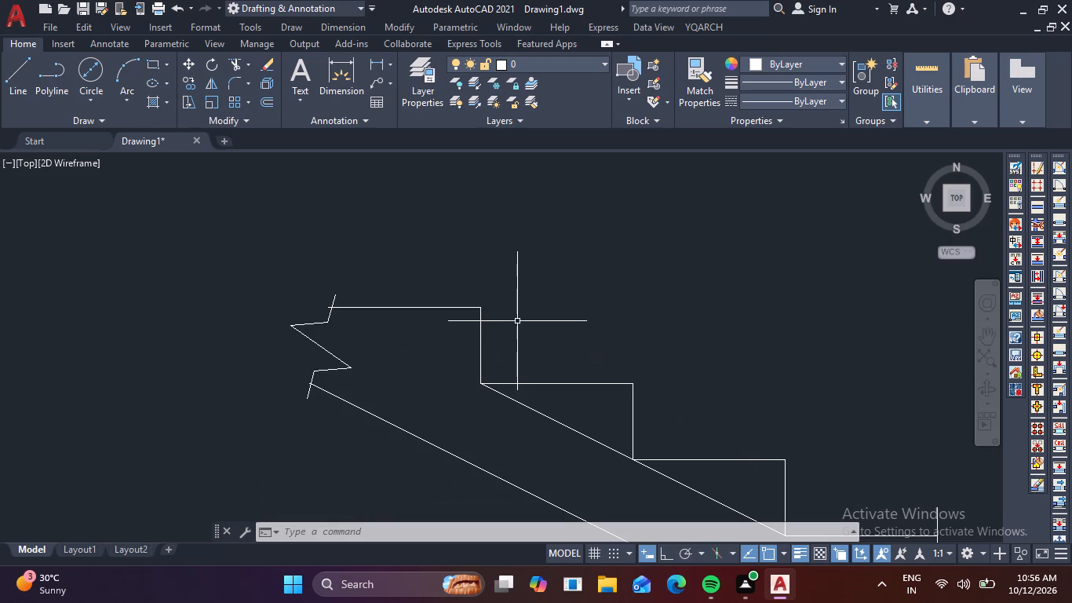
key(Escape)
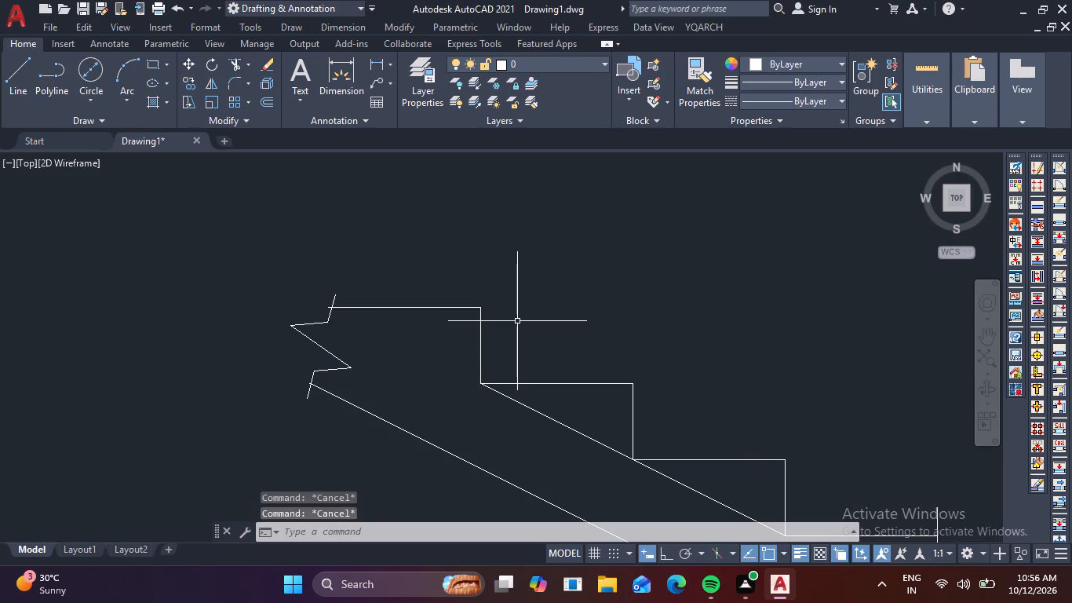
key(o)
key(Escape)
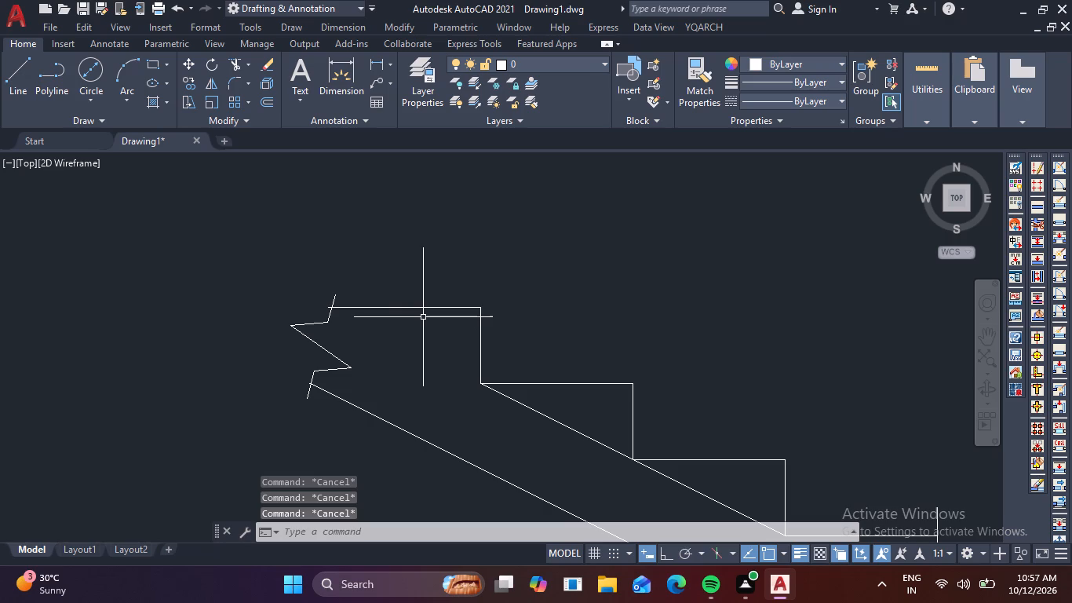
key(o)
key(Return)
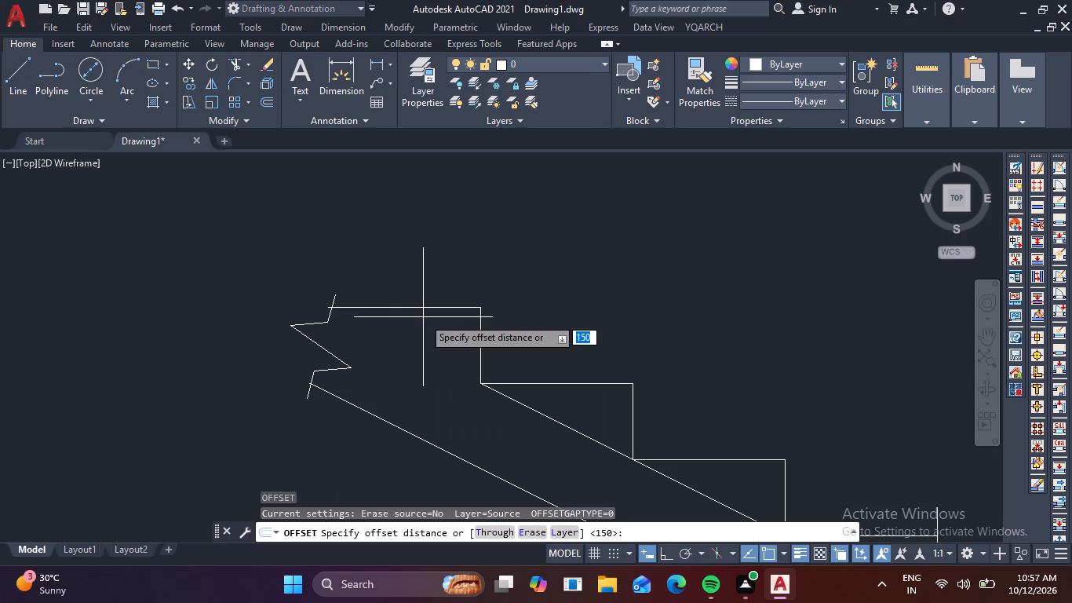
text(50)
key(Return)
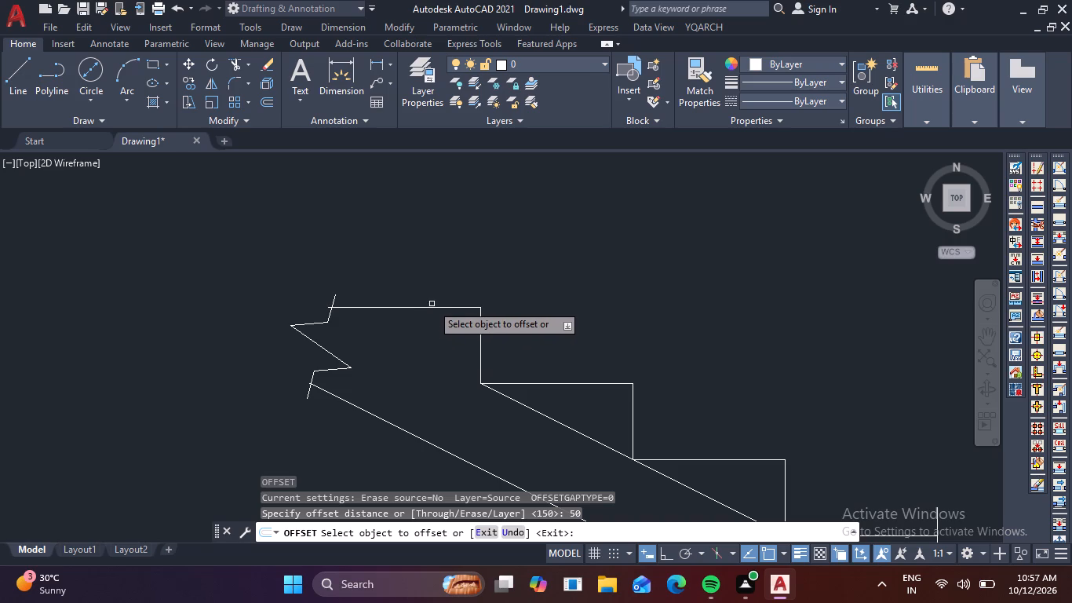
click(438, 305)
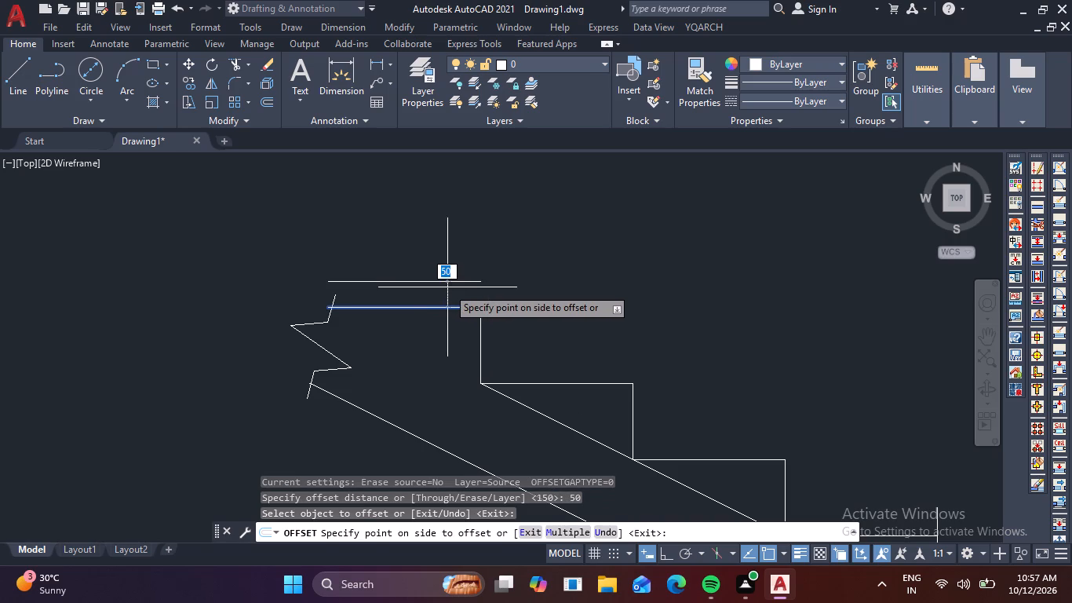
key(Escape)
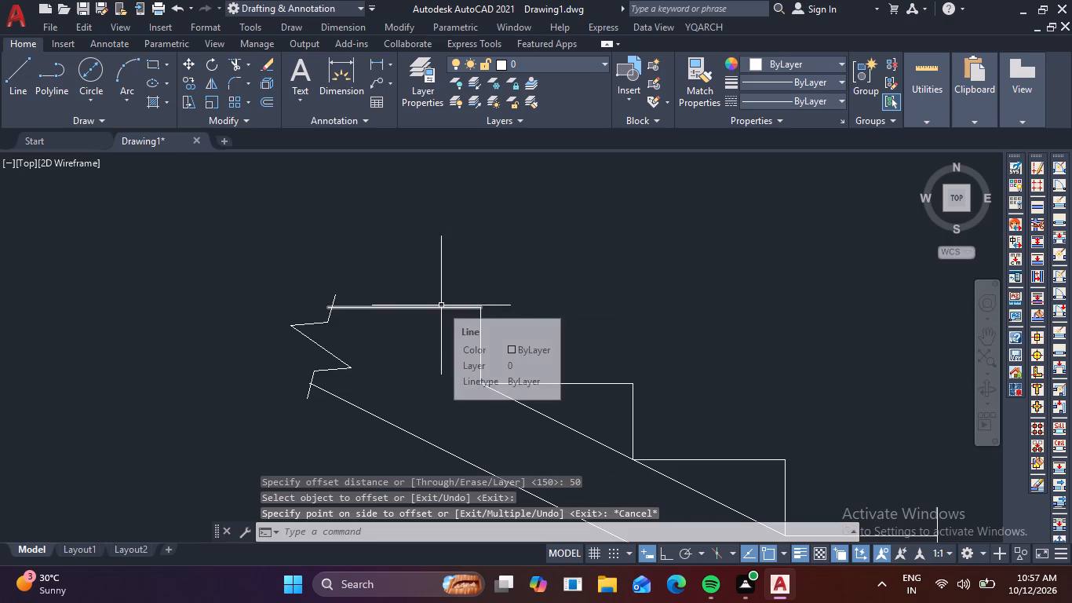
Offset the top tread upward and the riser below it outward, each twice in succession at a distance of 20.
key(Escape)
key(o)
key(Return)
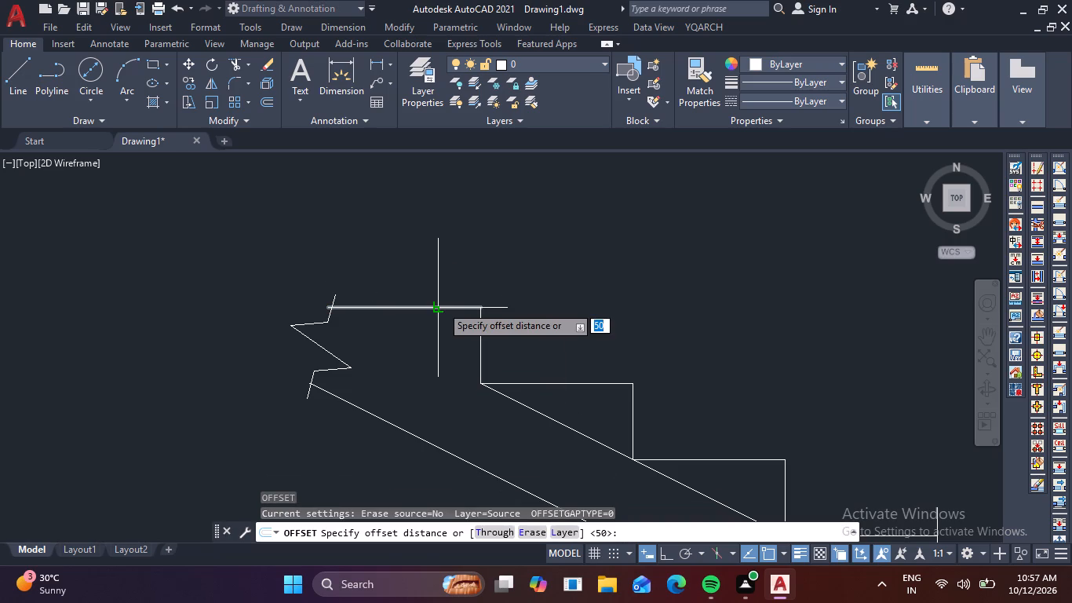
text(20)
key(Return)
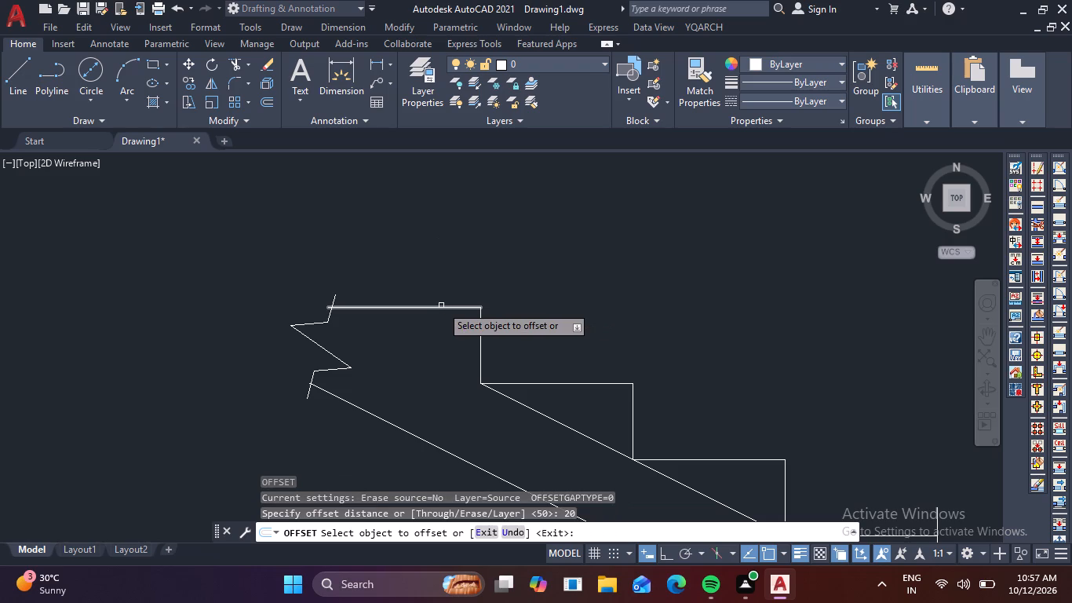
click(441, 305)
click(461, 274)
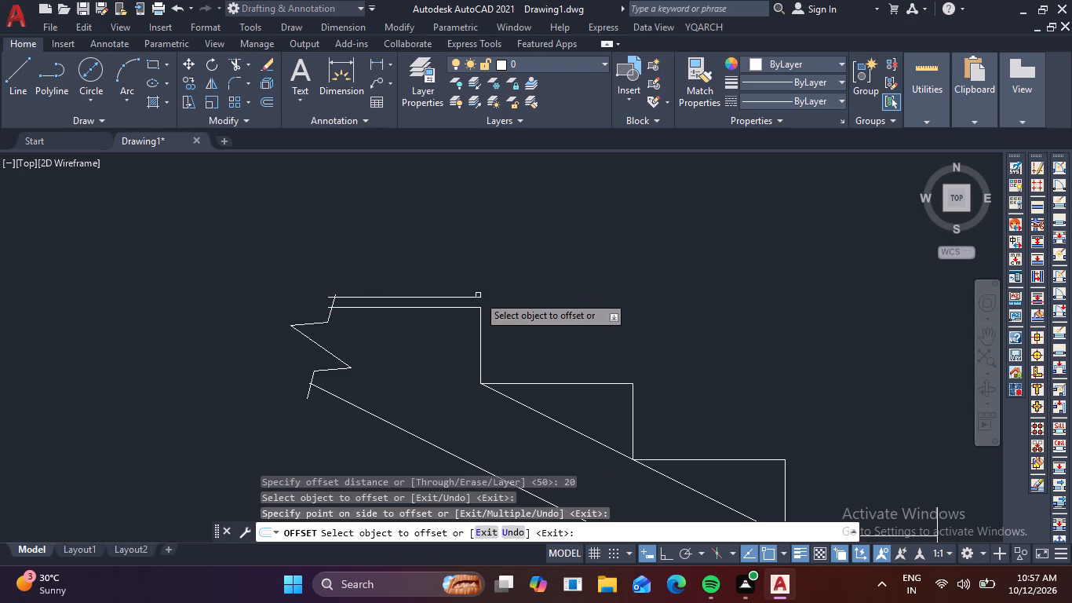
click(479, 297)
click(497, 283)
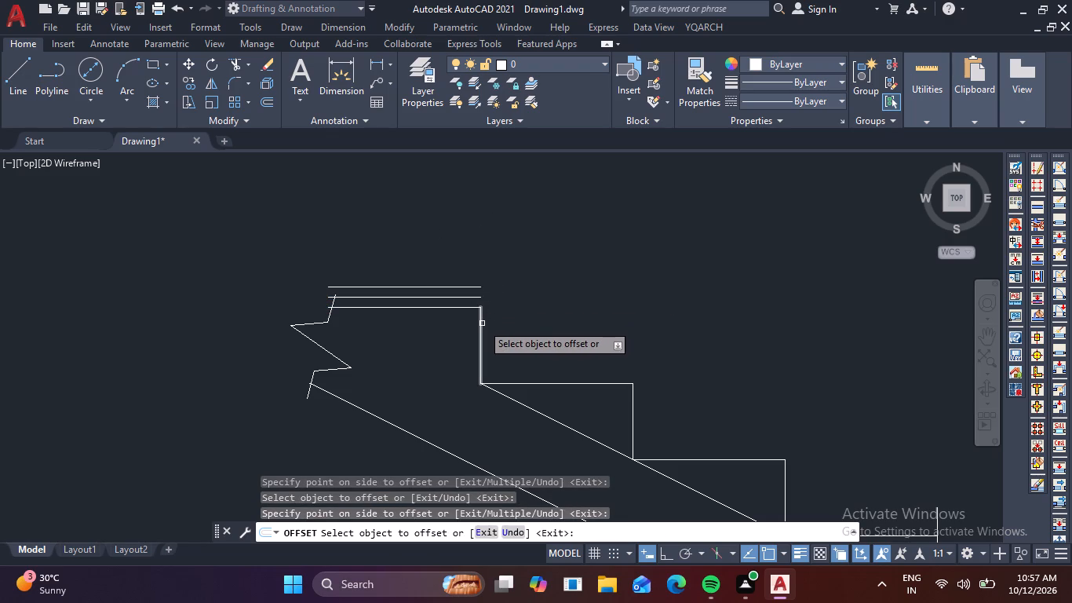
click(482, 323)
click(512, 320)
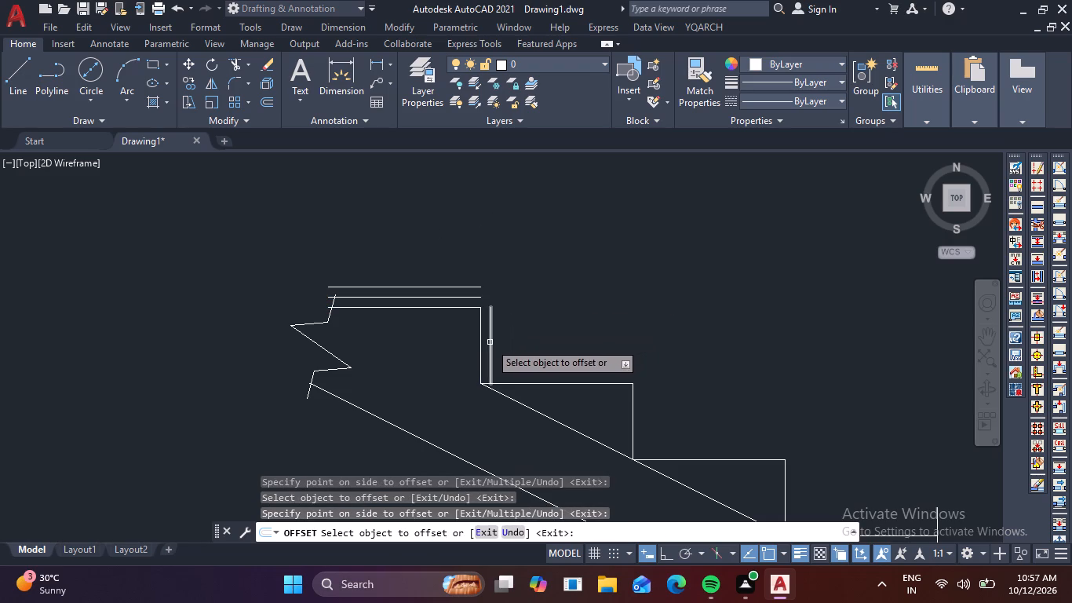
click(490, 342)
click(512, 343)
Offset the second tread upward and its riser outward, each twice in succession at a distance of 20.
click(531, 382)
click(538, 367)
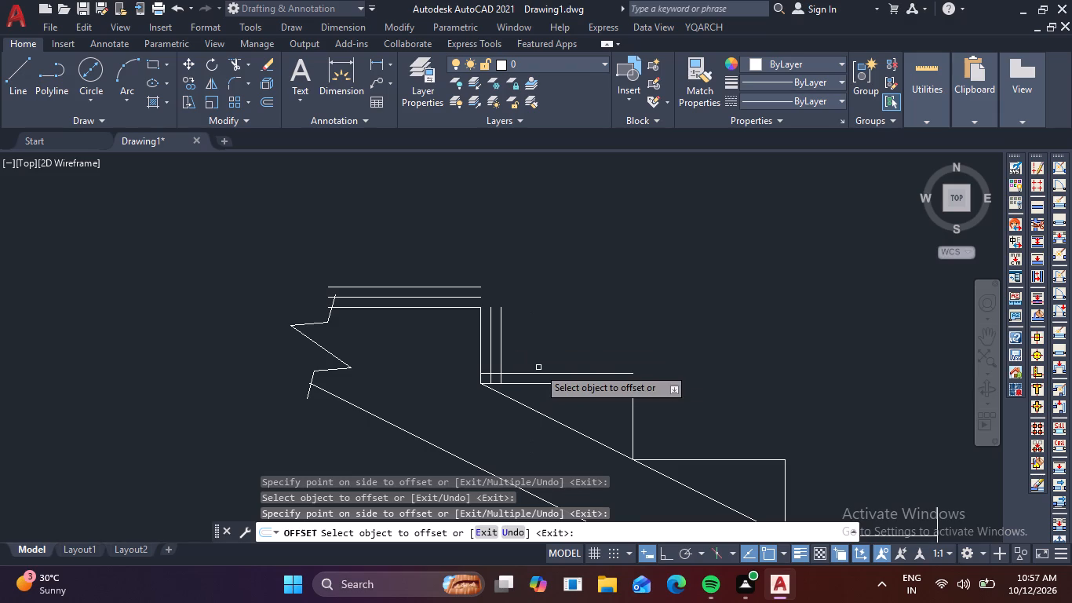
click(550, 375)
click(568, 349)
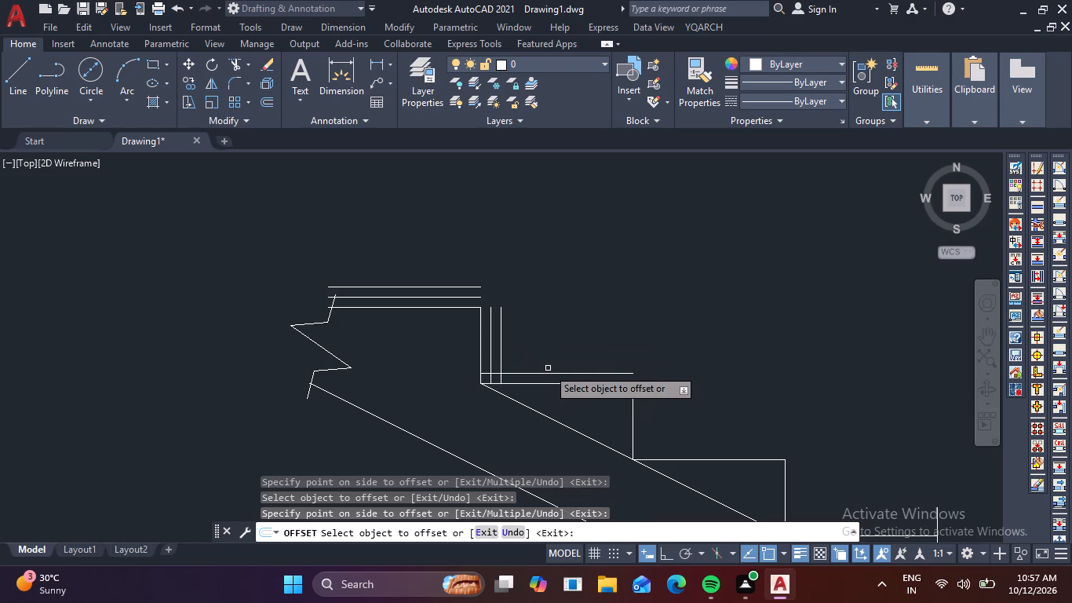
click(630, 401)
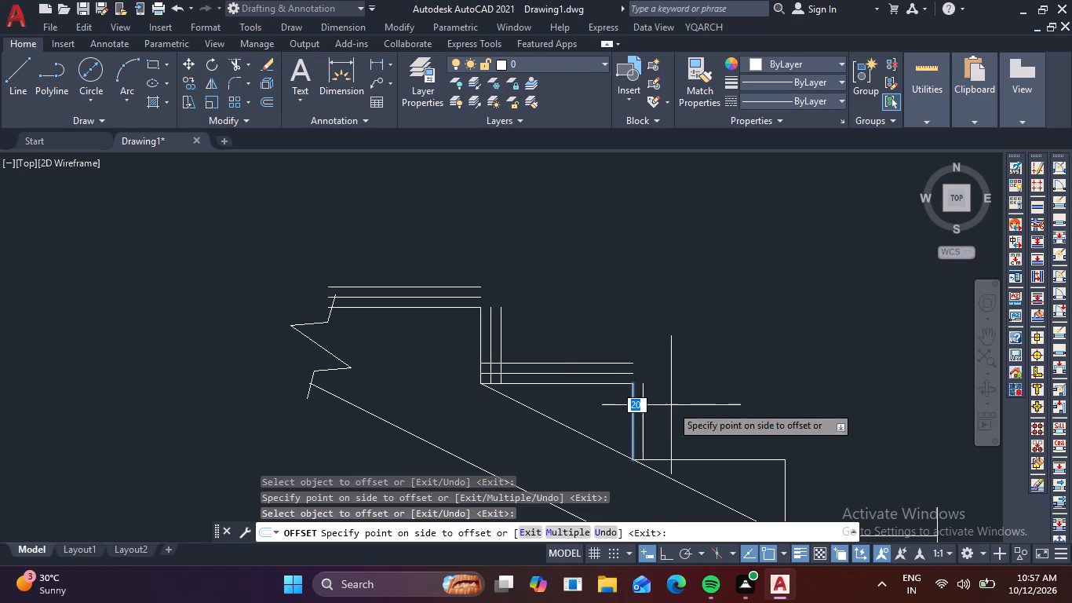
click(671, 405)
click(641, 417)
click(675, 411)
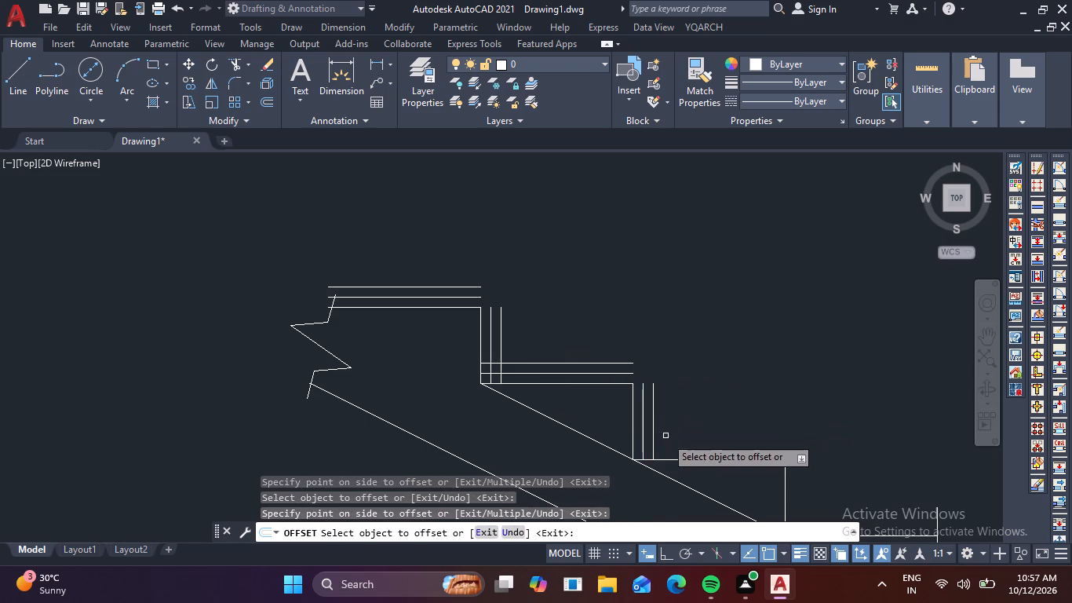
Offset the third tread upward and its riser outward, each twice in succession at a distance of 20.
double_click(679, 459)
click(685, 443)
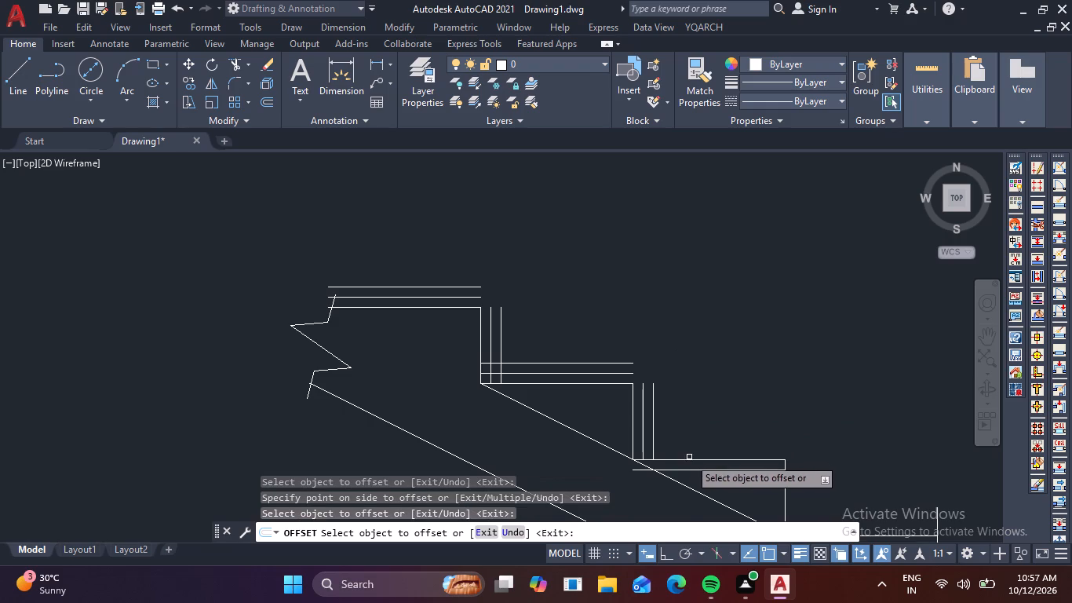
click(690, 459)
click(691, 424)
click(690, 449)
click(695, 430)
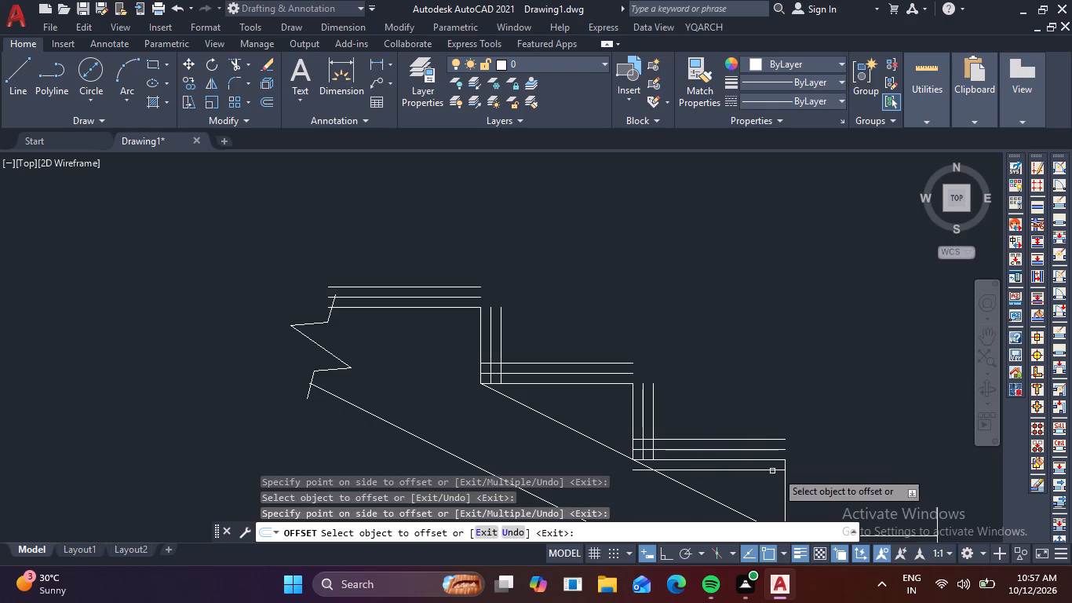
middle_drag(822, 470, 713, 405)
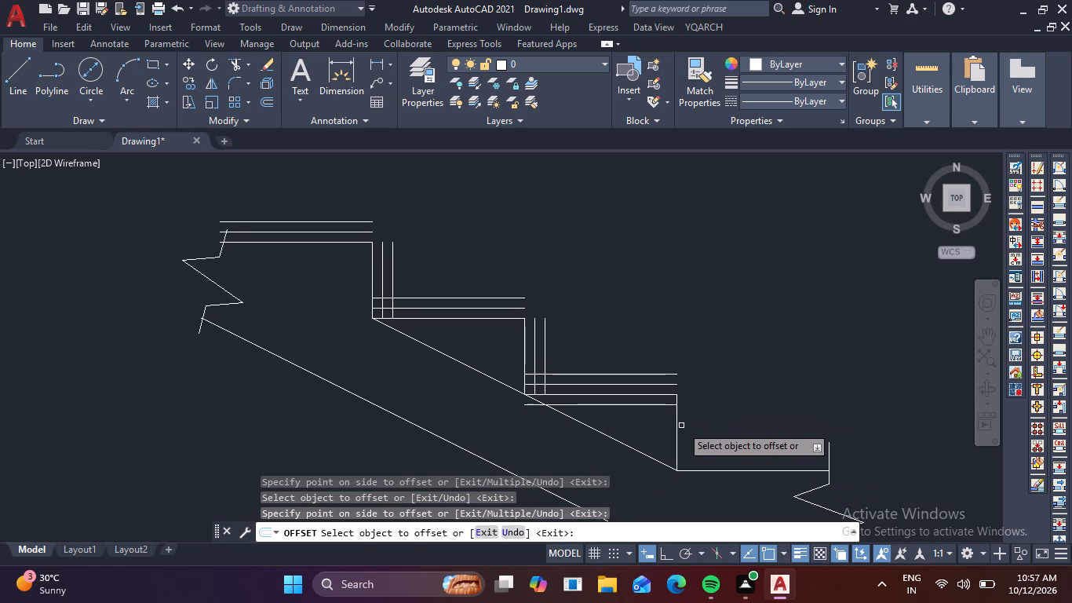
click(676, 420)
click(713, 416)
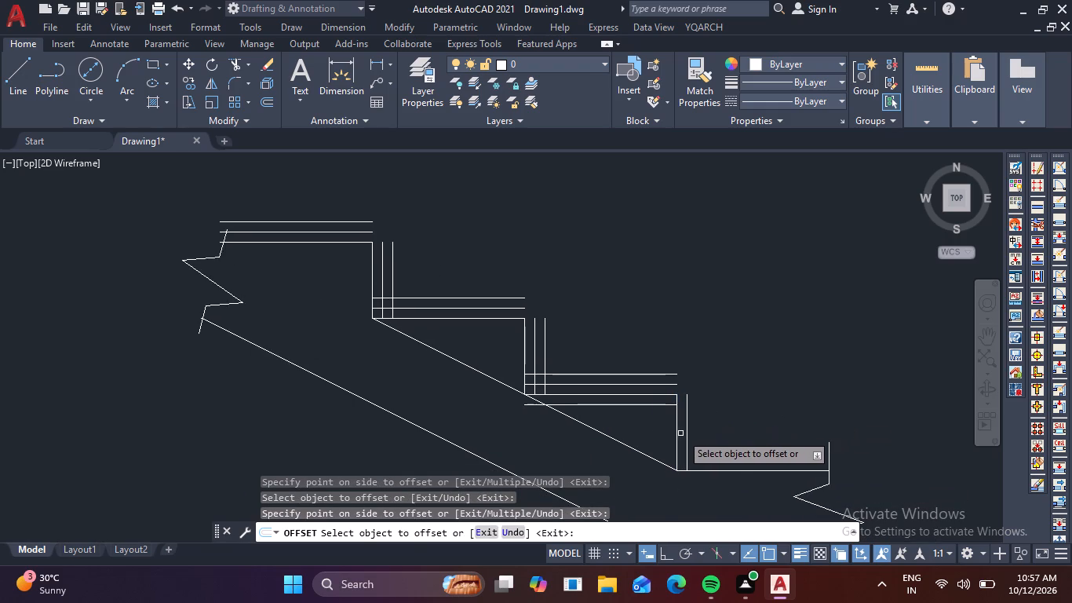
click(685, 429)
click(713, 418)
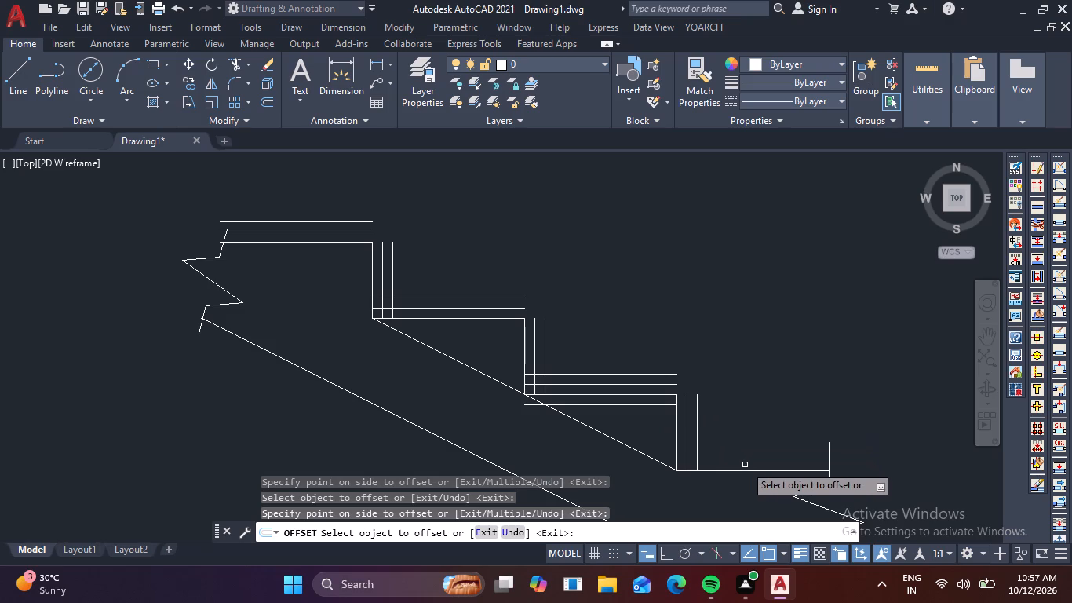
Offset the lowest tread upward twice in succession at a distance of 20, ending at the lower break line.
click(747, 470)
click(739, 440)
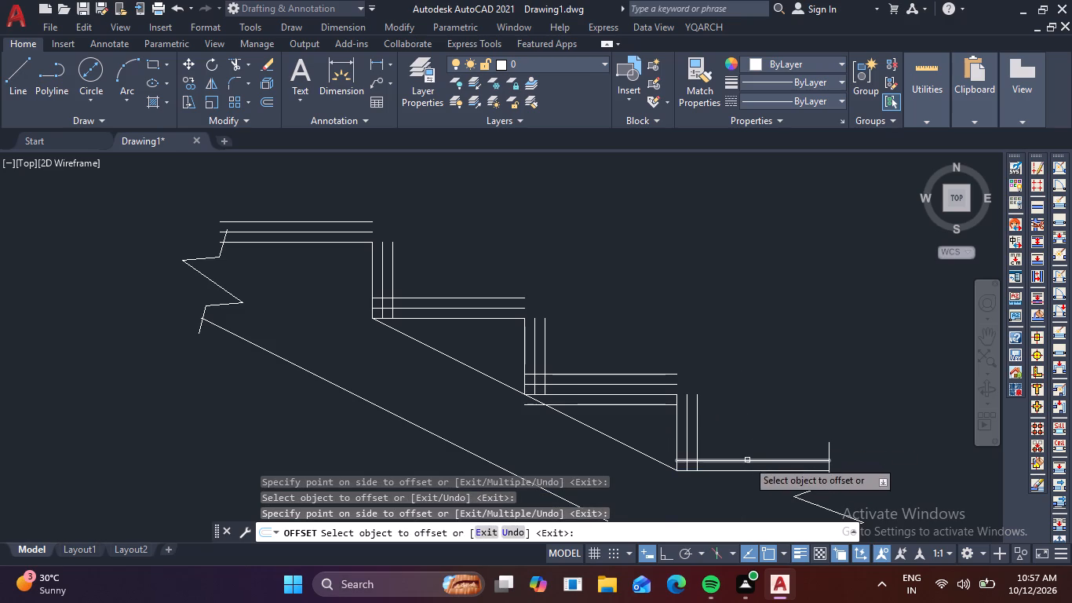
click(747, 460)
click(747, 455)
click(762, 459)
click(762, 448)
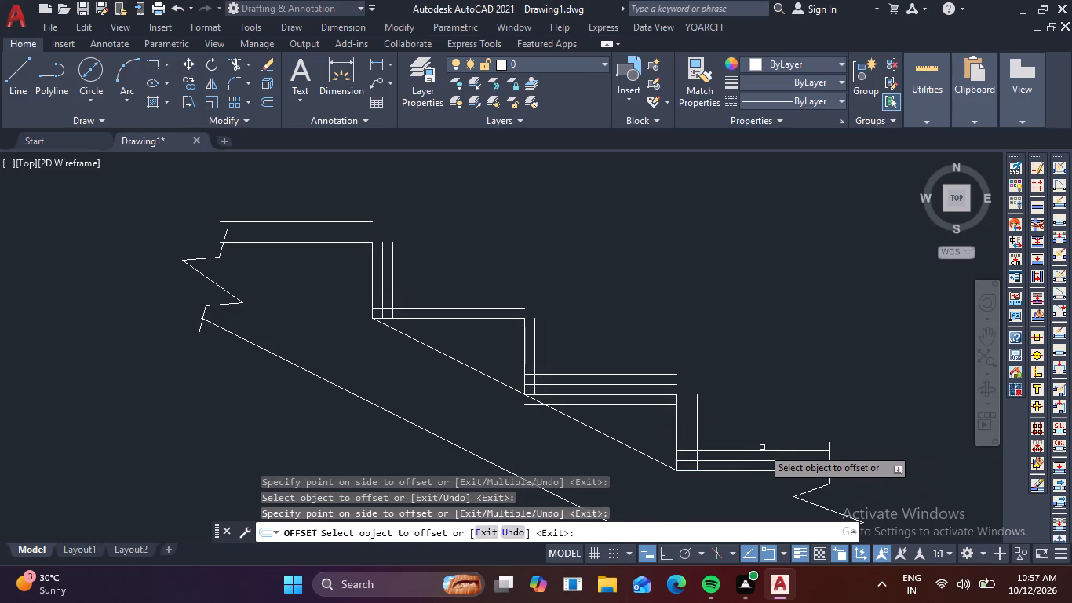
key(Escape)
key(Escape)
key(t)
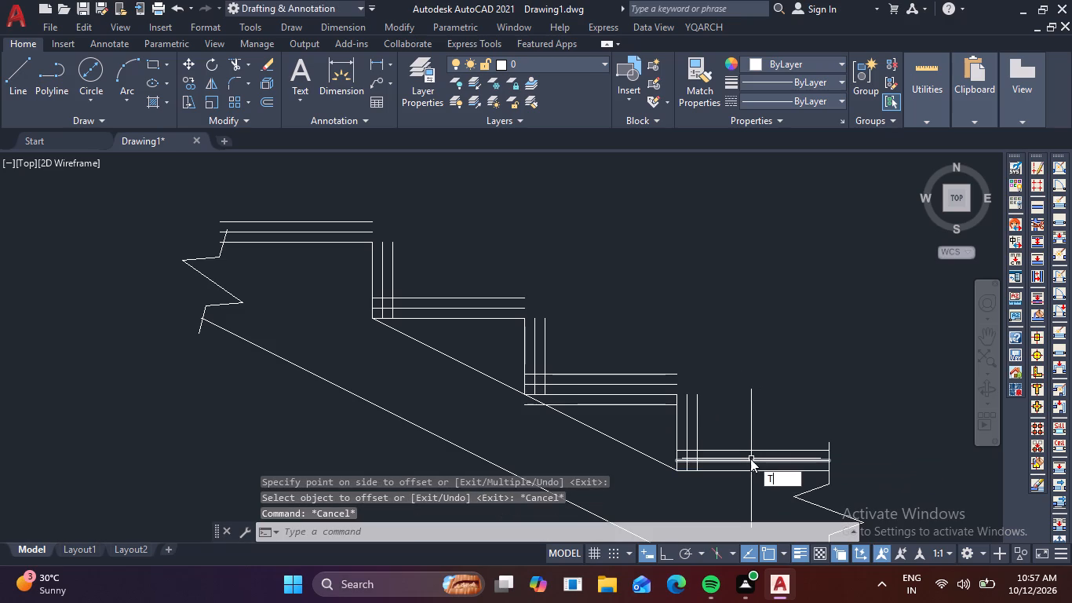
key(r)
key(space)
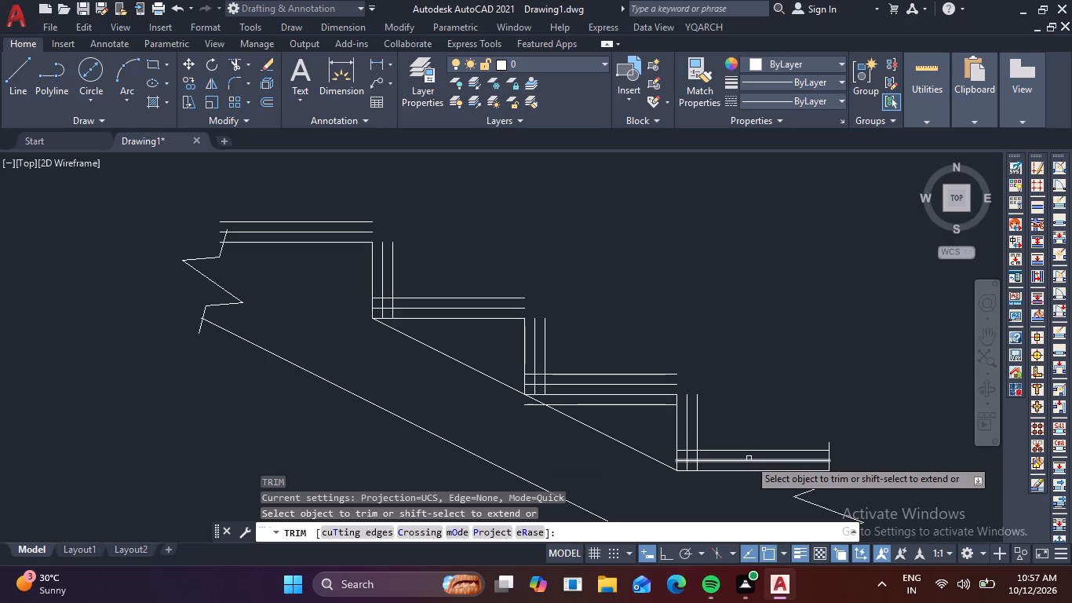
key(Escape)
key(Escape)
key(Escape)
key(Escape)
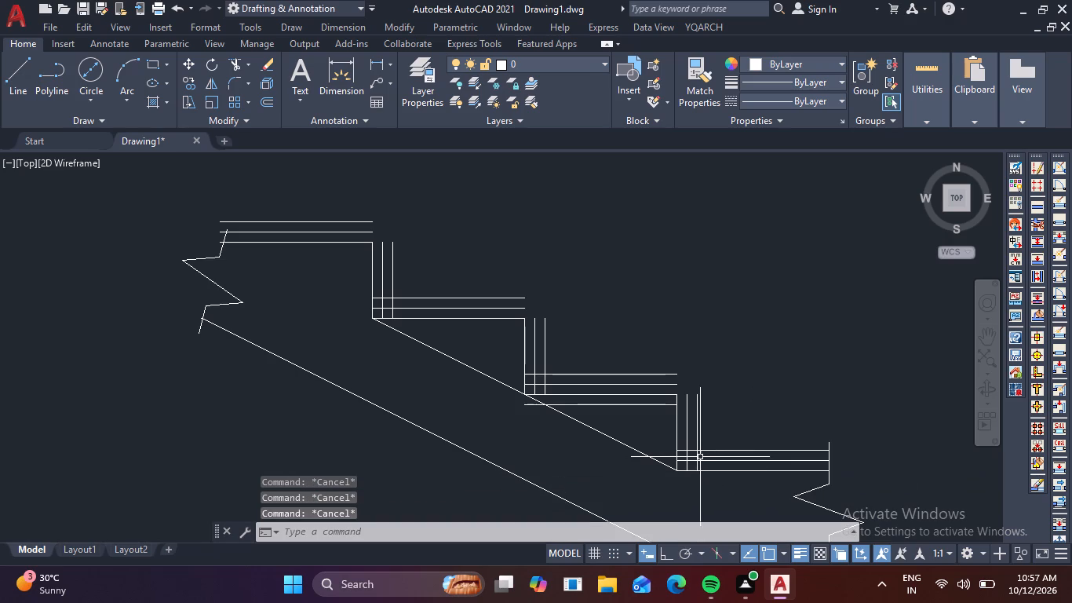
Fillet both pairs of offset lines at the top tread's outer corner with radius 0, using Multiple mode for the inner pair.
text(F)
key(space)
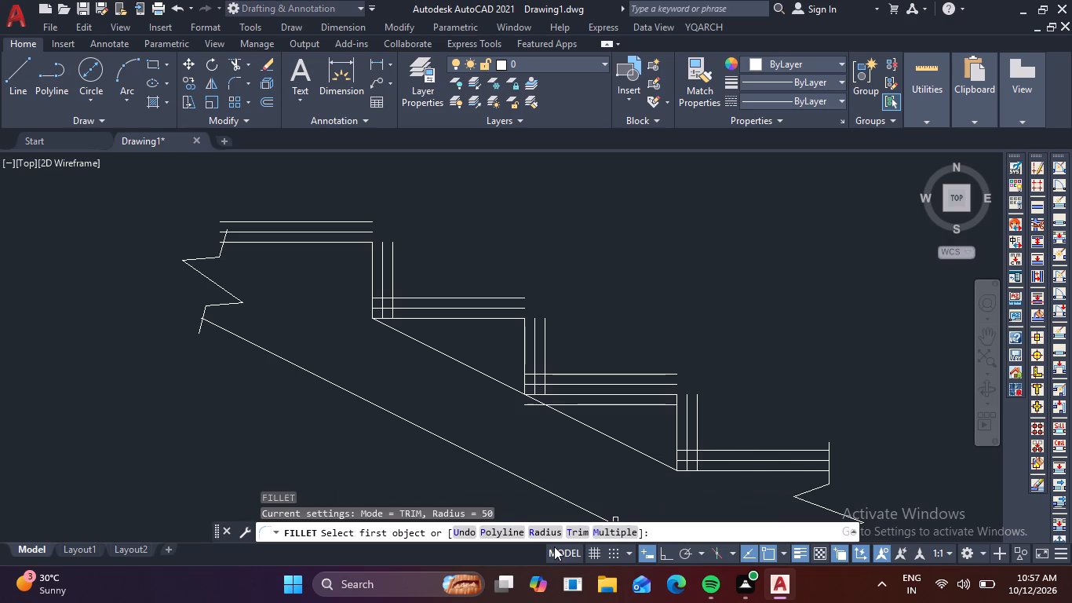
click(547, 527)
key(0)
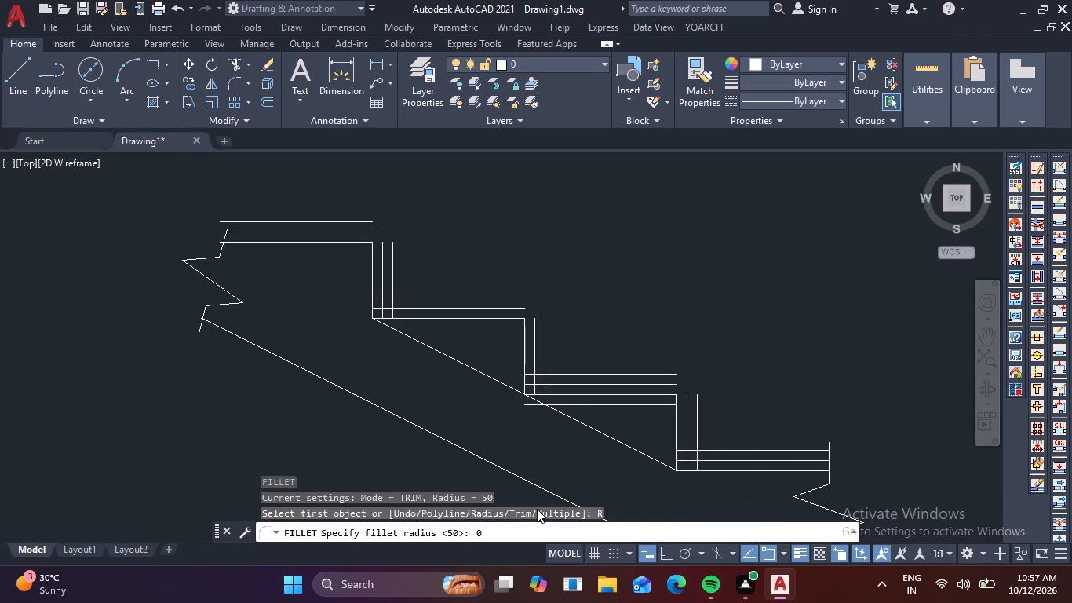
key(space)
scroll(407, 238, up, 2)
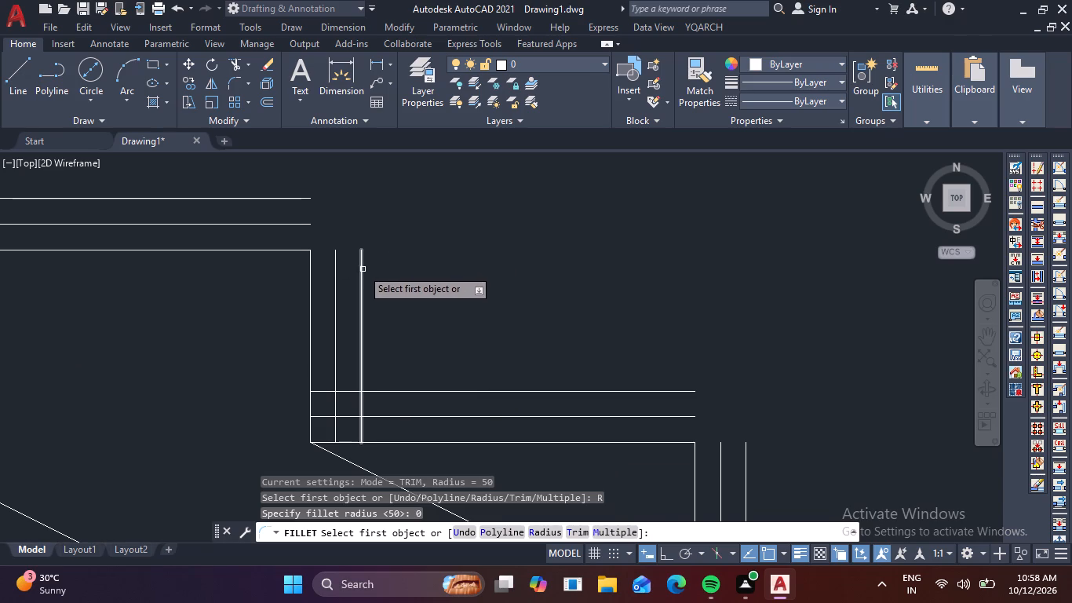
click(361, 267)
click(291, 199)
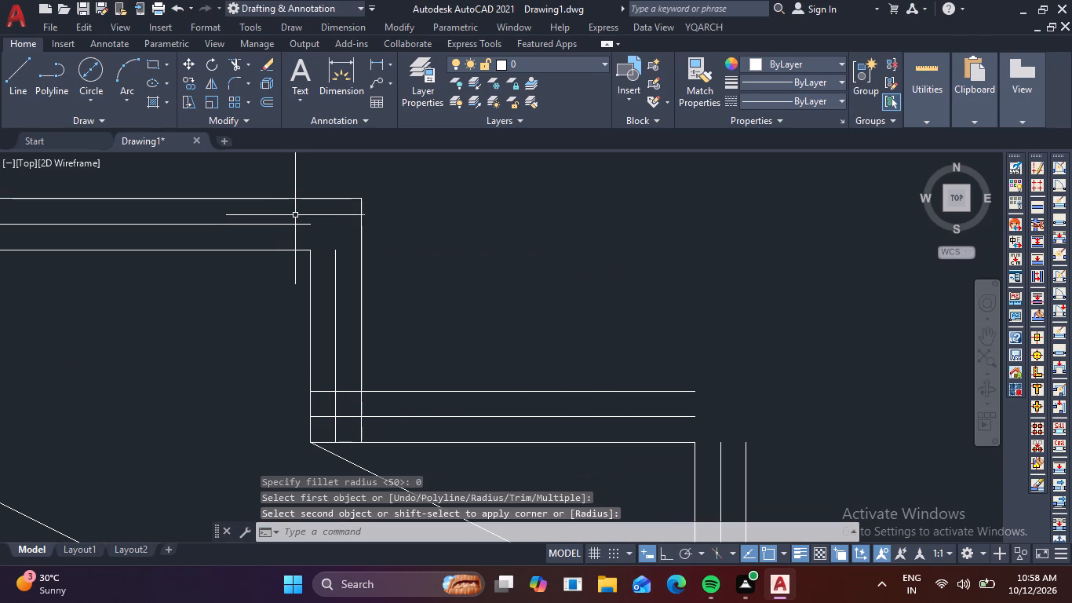
key(space)
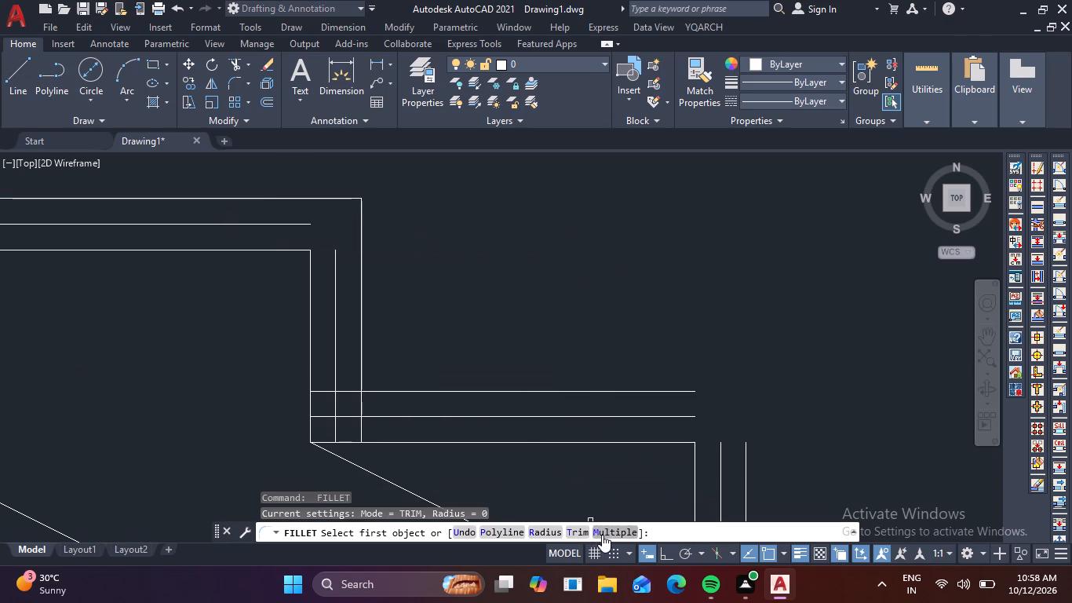
click(602, 535)
click(279, 225)
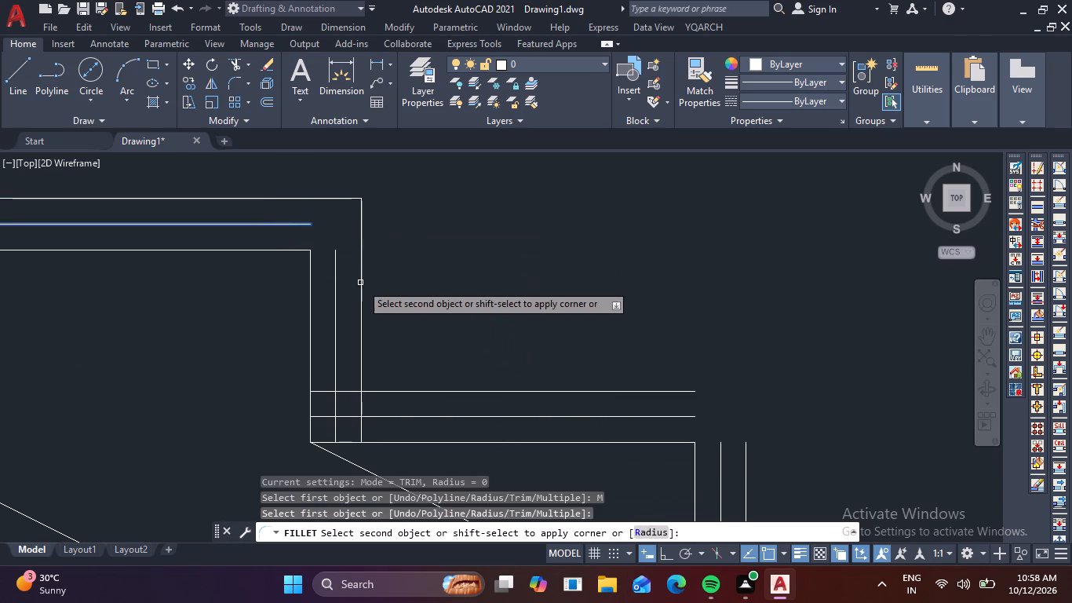
click(335, 273)
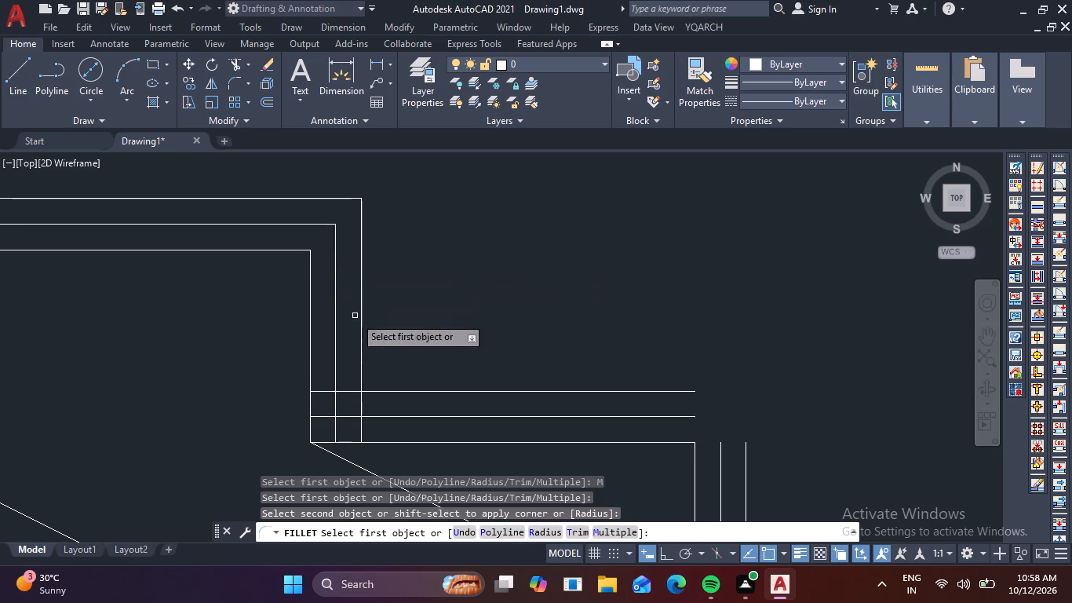
Fillet the two riser offsets with the second tread's offsets at the first riser's foot, using radius 0.
click(336, 406)
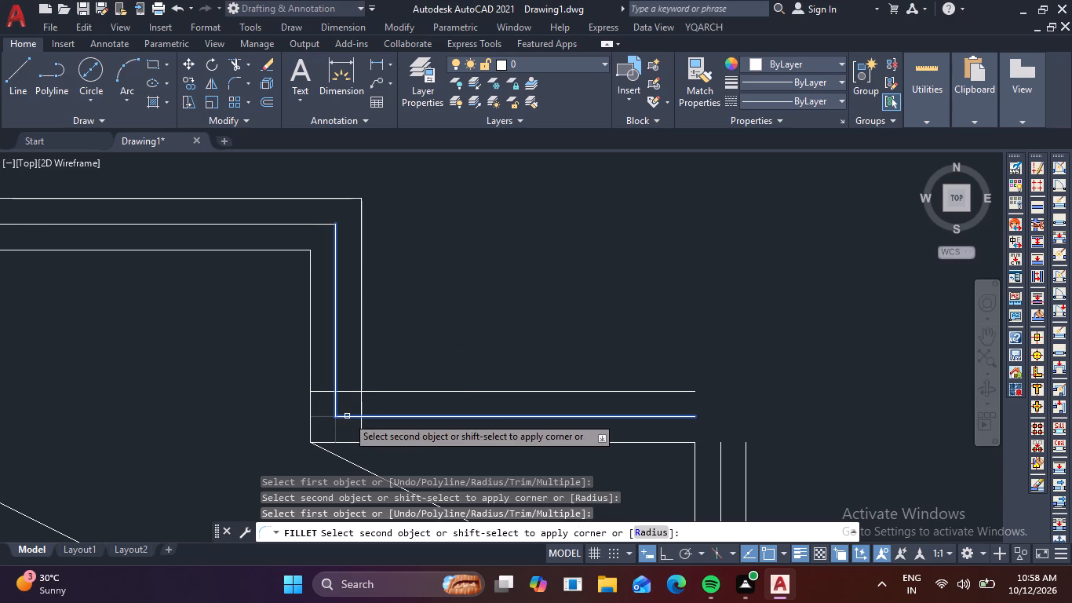
click(347, 416)
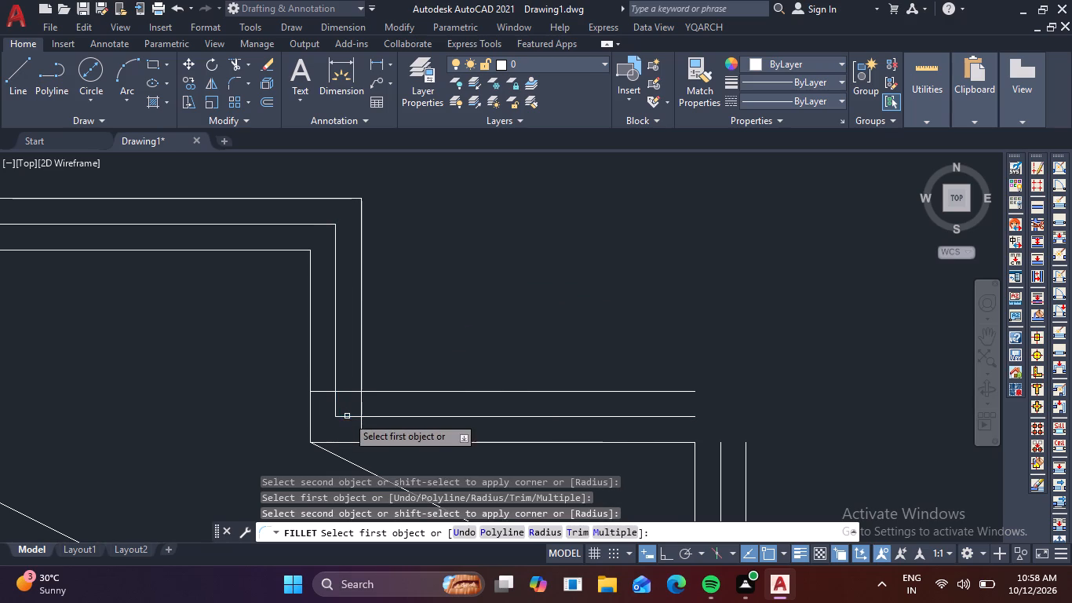
click(361, 359)
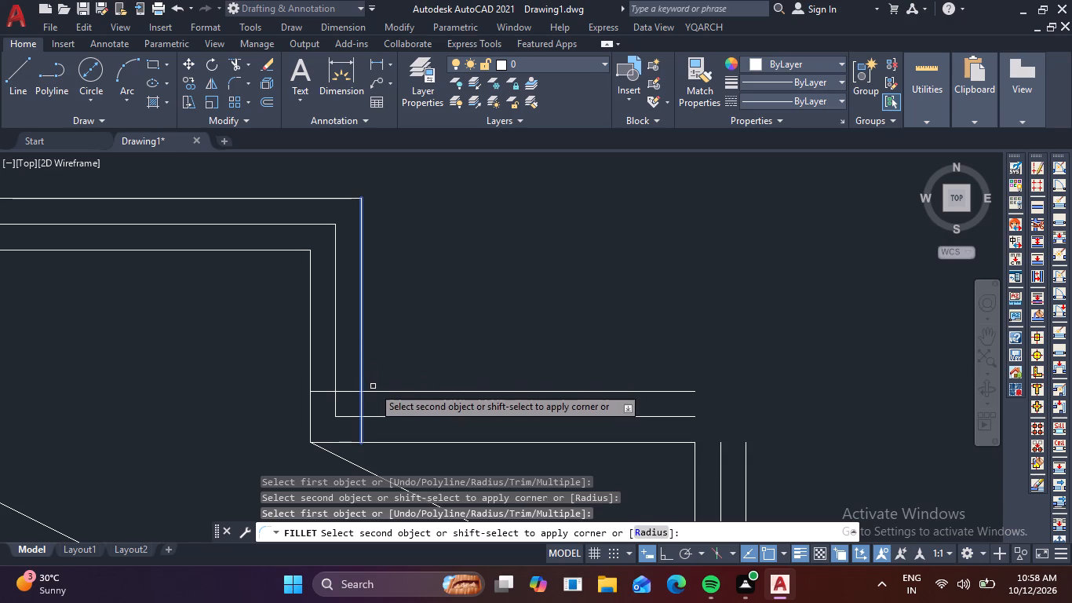
click(373, 391)
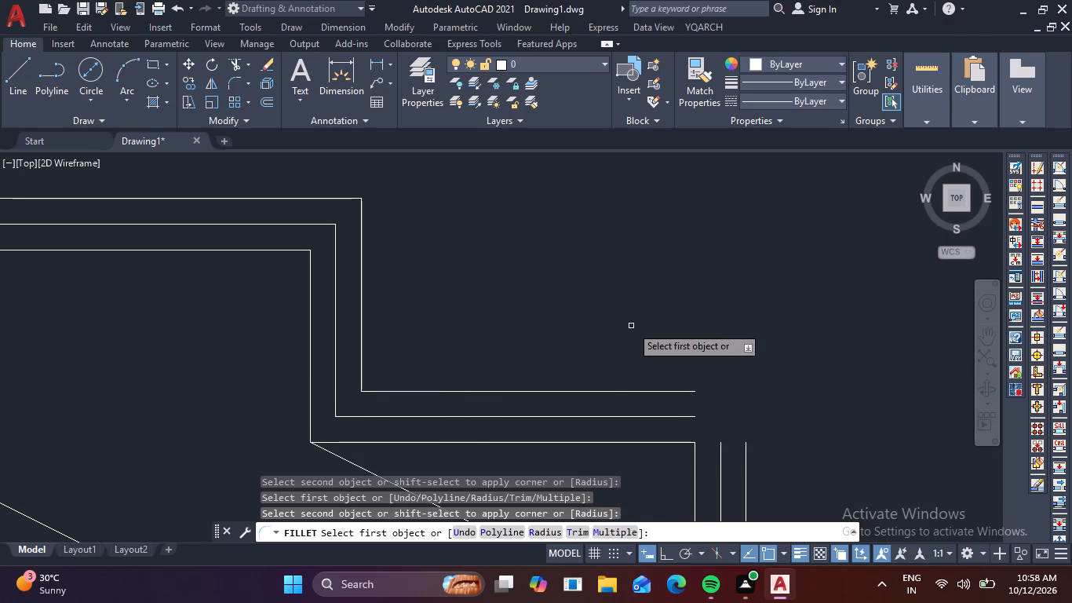
Fillet the second tread's two offset lines with its riser's offsets at the outer corner, using radius 0.
scroll(631, 325, down, 1)
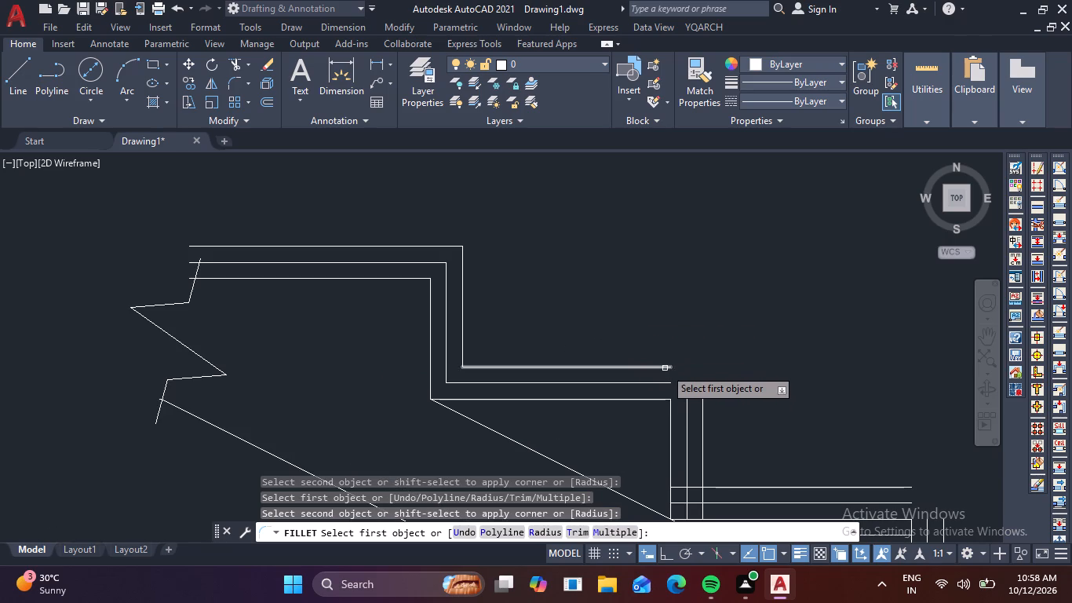
click(671, 363)
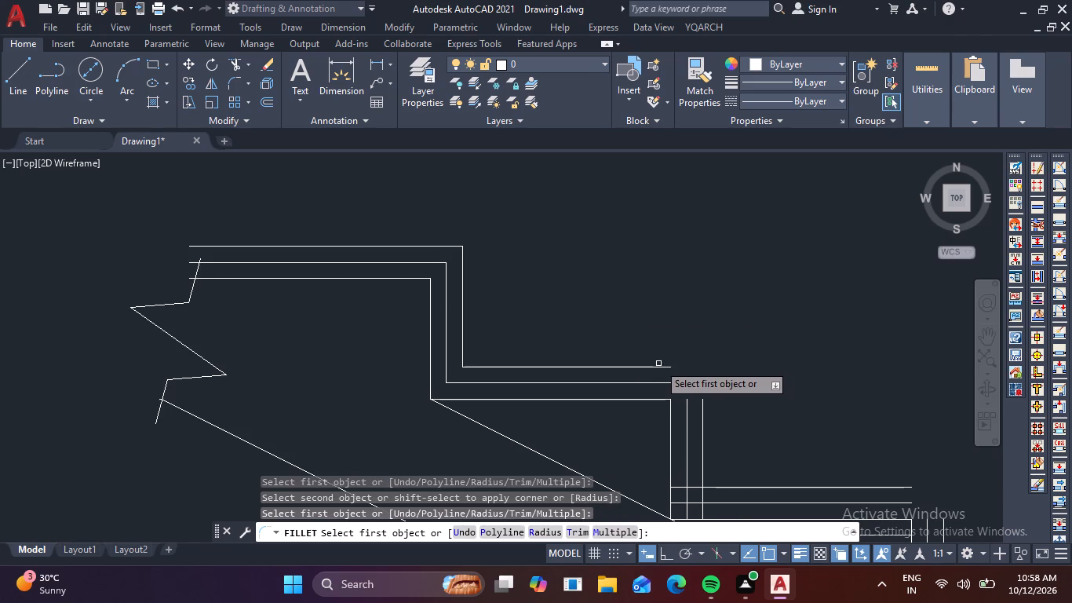
click(660, 367)
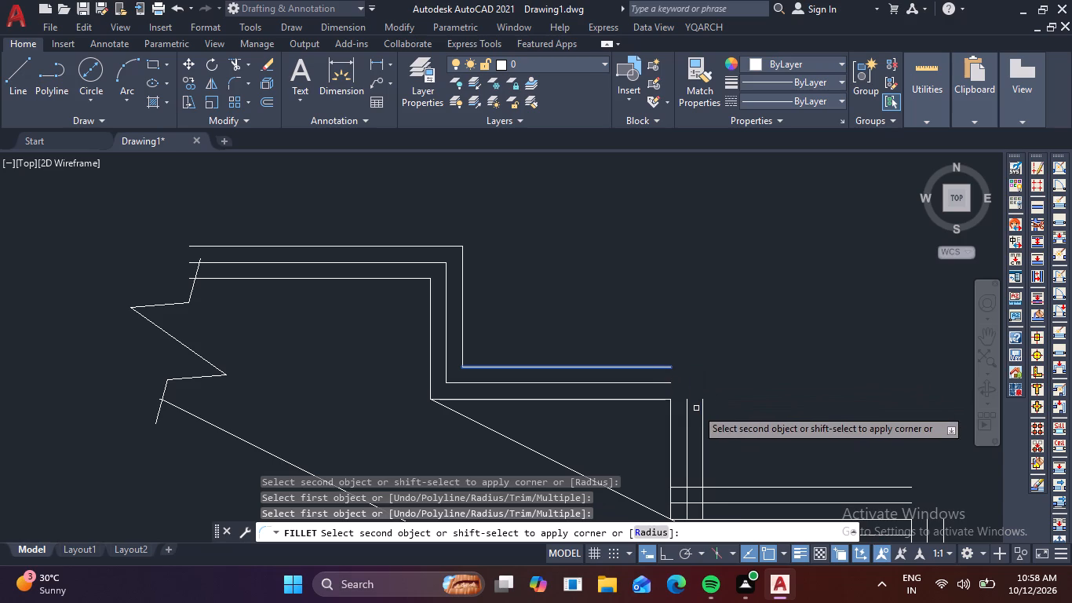
click(705, 407)
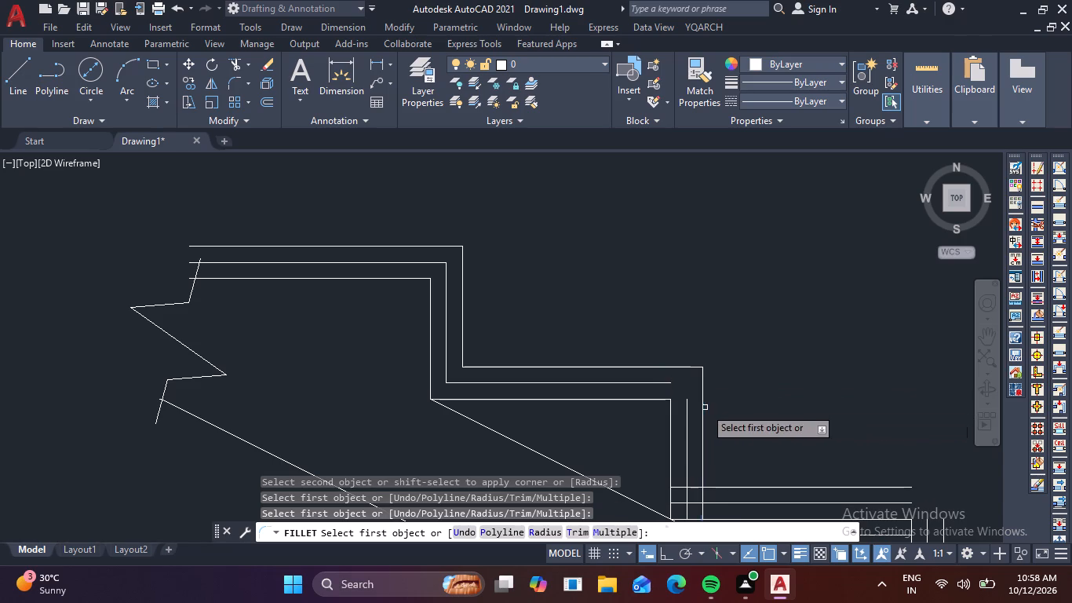
click(663, 382)
click(686, 410)
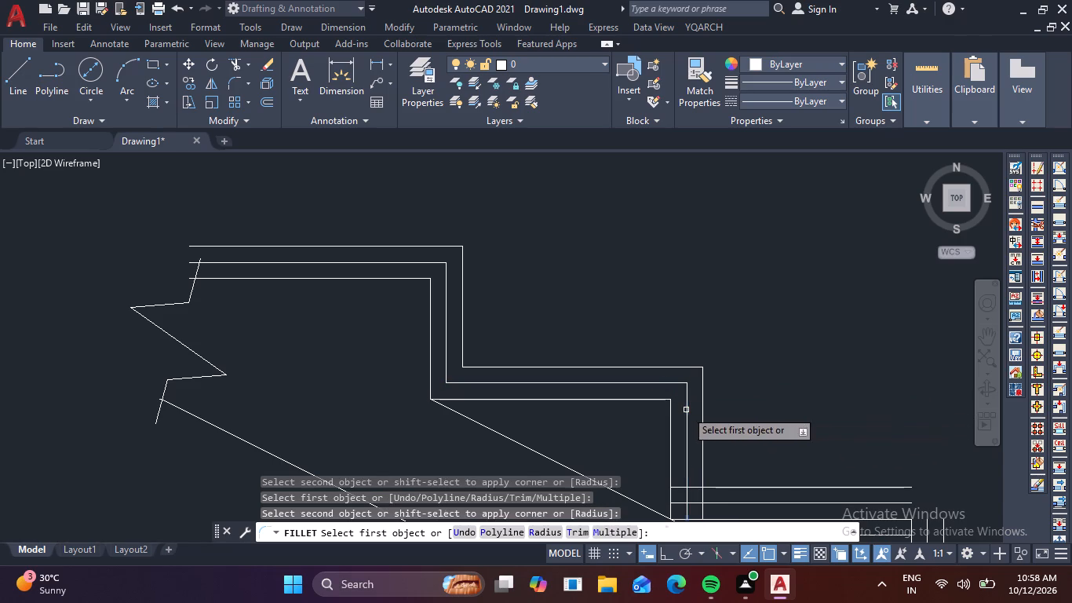
Fillet the second riser's two offset lines with the third tread's offsets at the riser's foot, using radius 0.
middle_drag(738, 418, 735, 325)
click(683, 404)
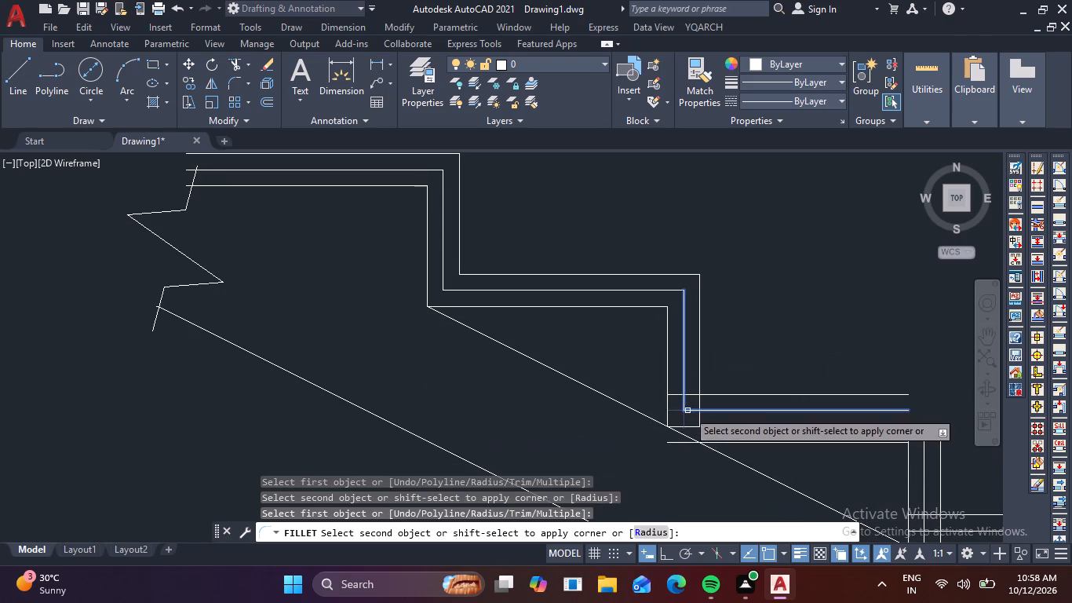
click(689, 411)
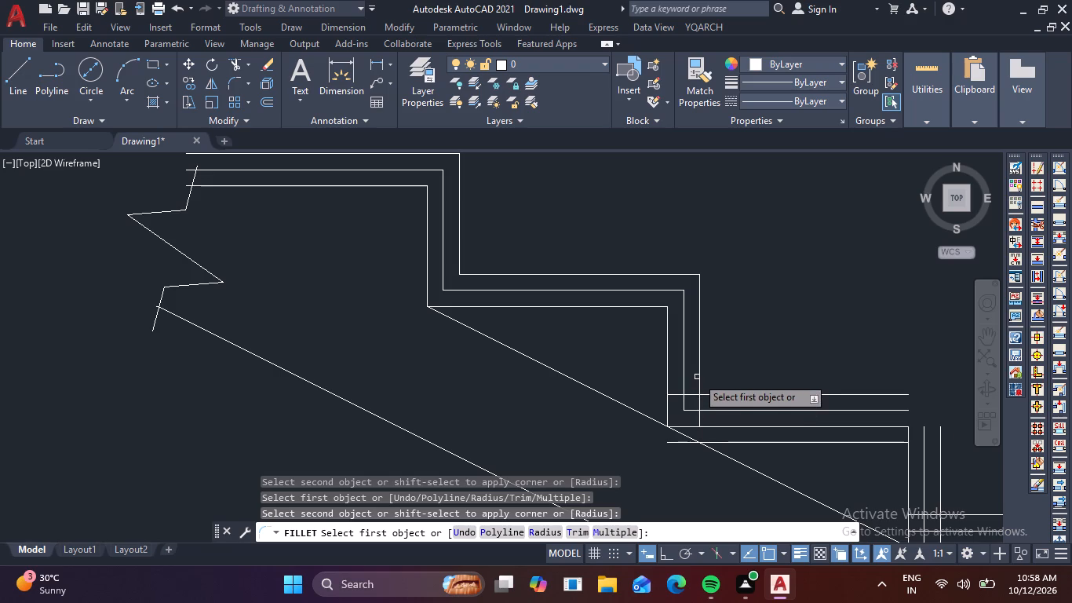
click(701, 379)
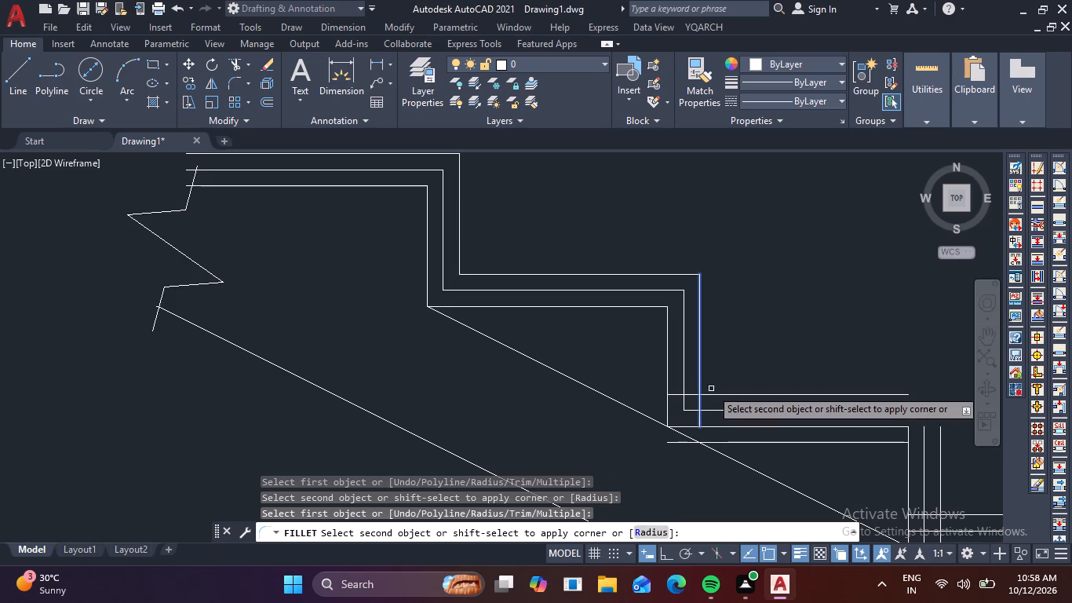
click(716, 394)
Fillet the third tread's two offset lines with the third riser's offsets at the outer corner, using radius 0.
middle_drag(837, 352, 600, 293)
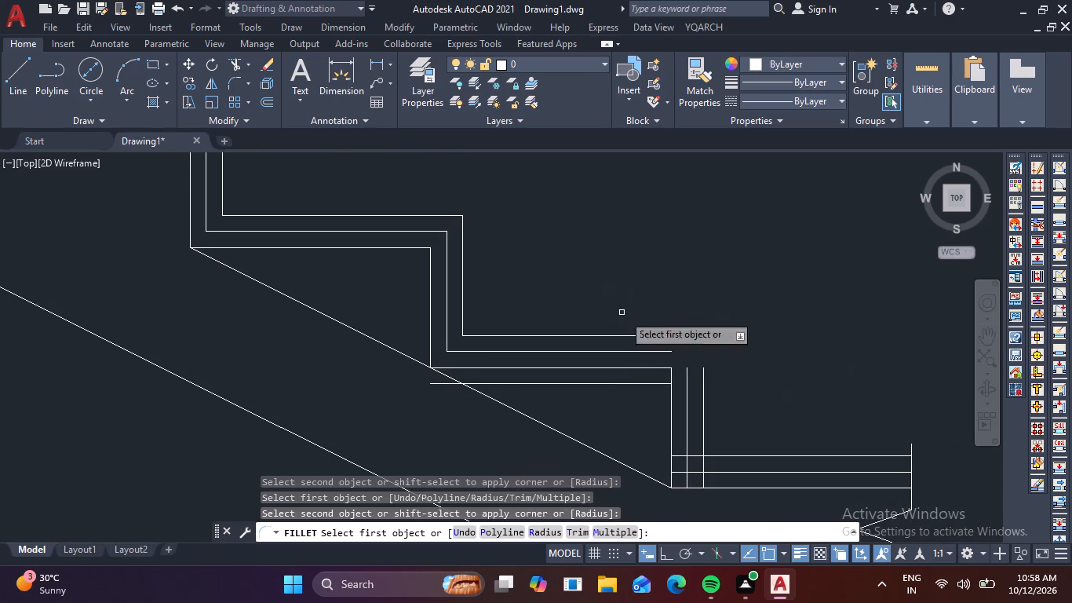
click(671, 336)
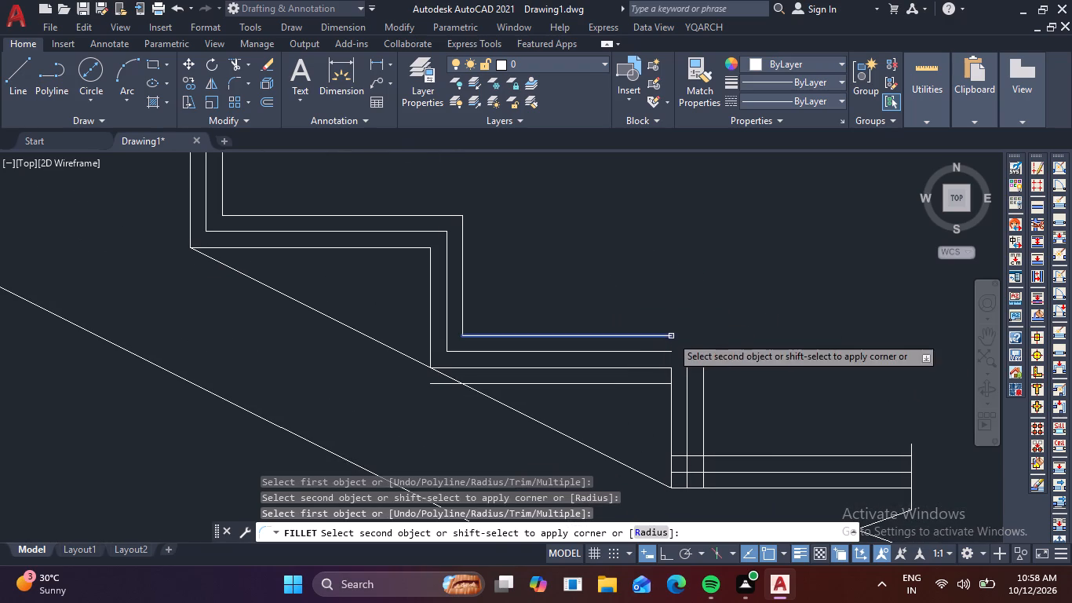
click(705, 377)
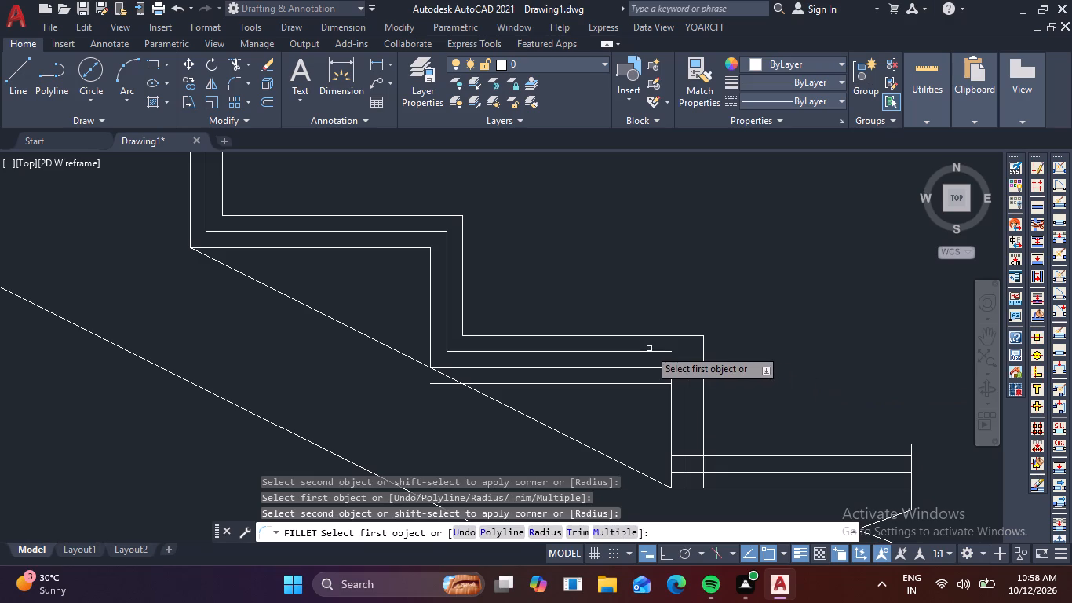
click(655, 350)
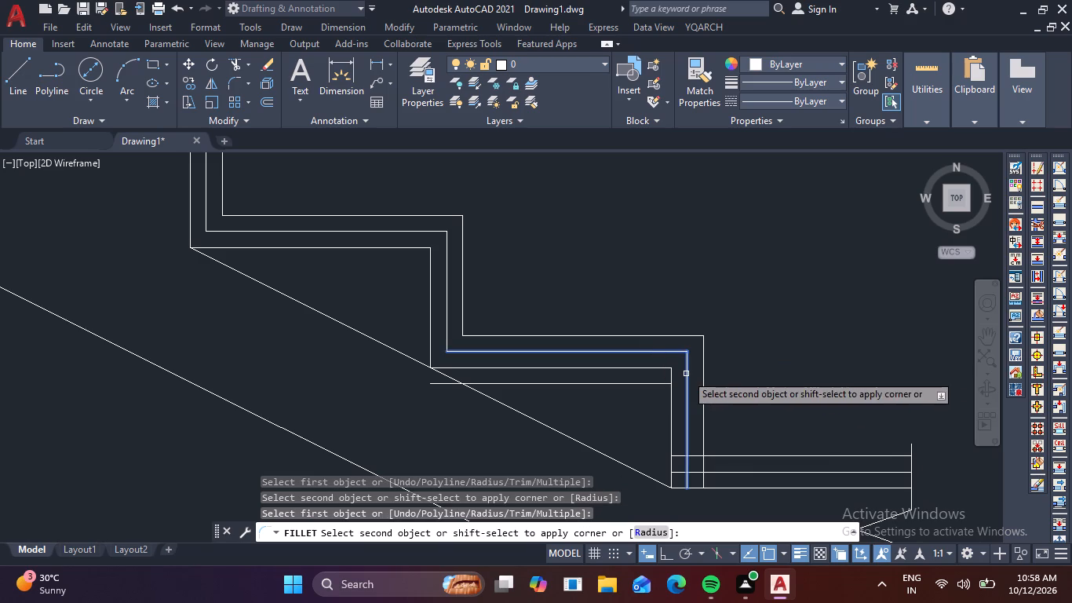
click(686, 375)
Fillet the third riser's two offset lines with the lowest tread's offsets at the riser's foot, using radius 0.
middle_drag(696, 434, 694, 367)
scroll(669, 393, up, 1)
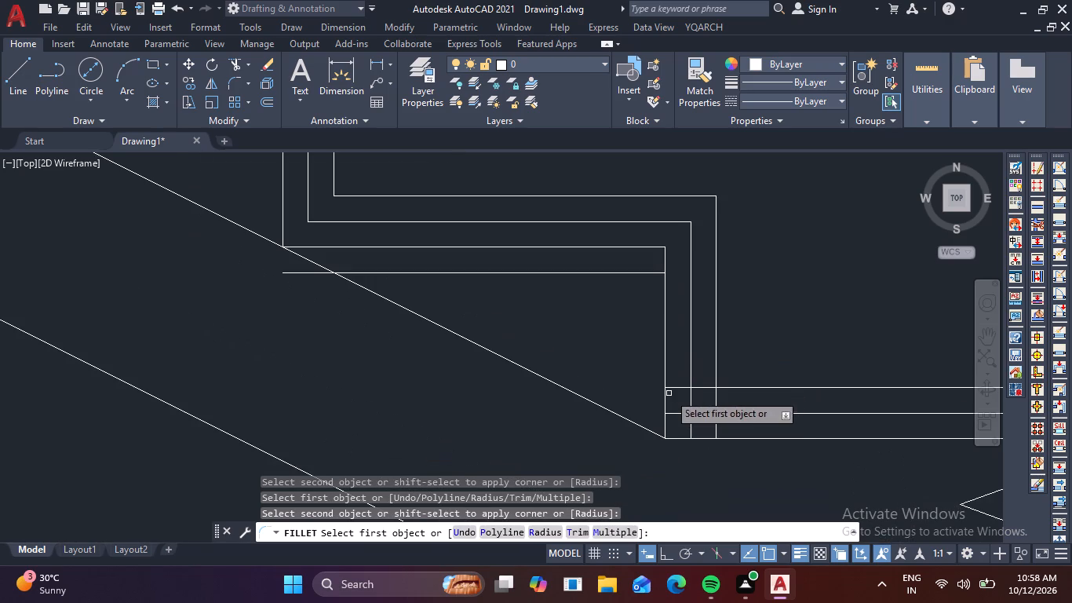
click(692, 400)
click(698, 415)
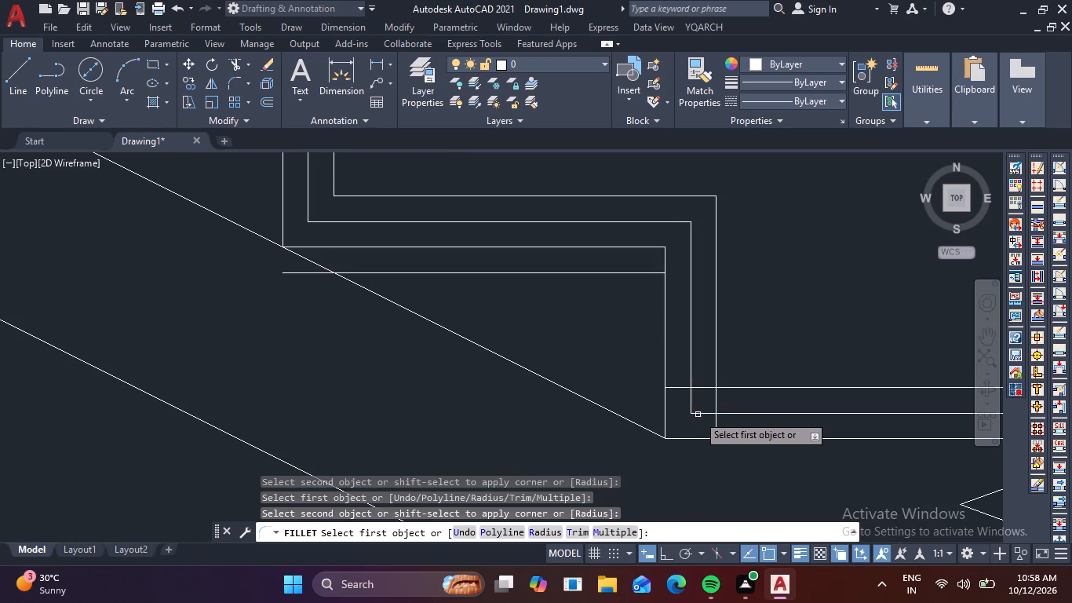
click(716, 372)
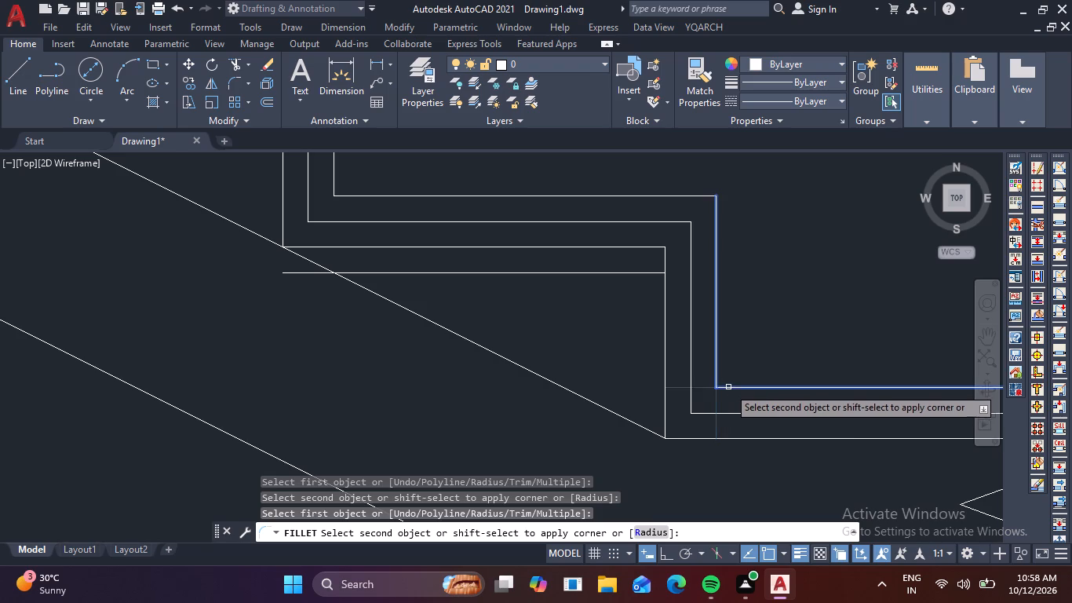
click(728, 388)
middle_drag(766, 351, 428, 353)
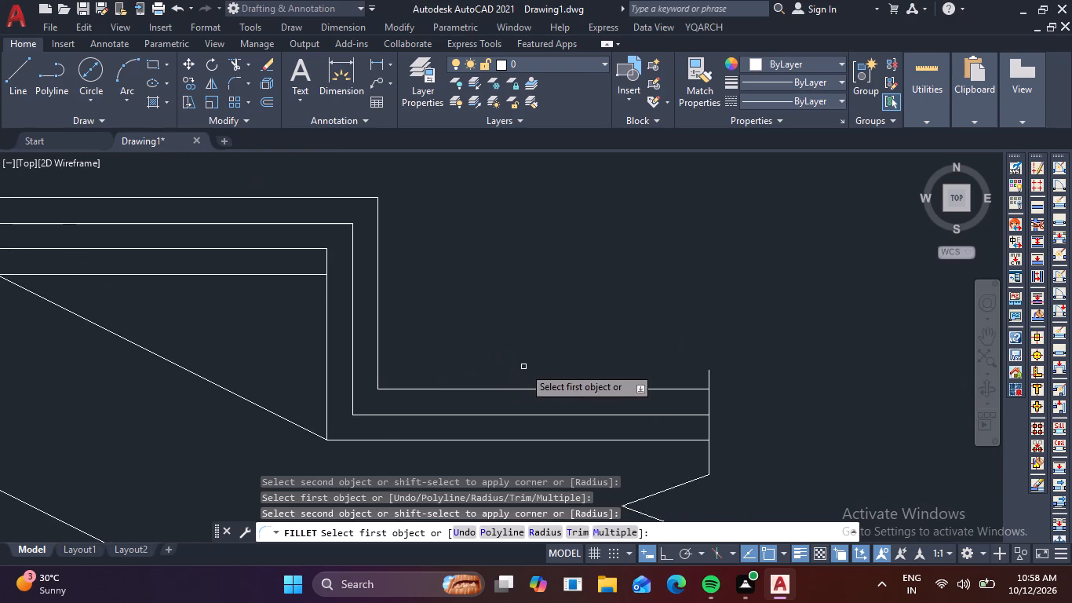
scroll(530, 364, down, 1)
middle_drag(520, 357, 767, 335)
key(Escape)
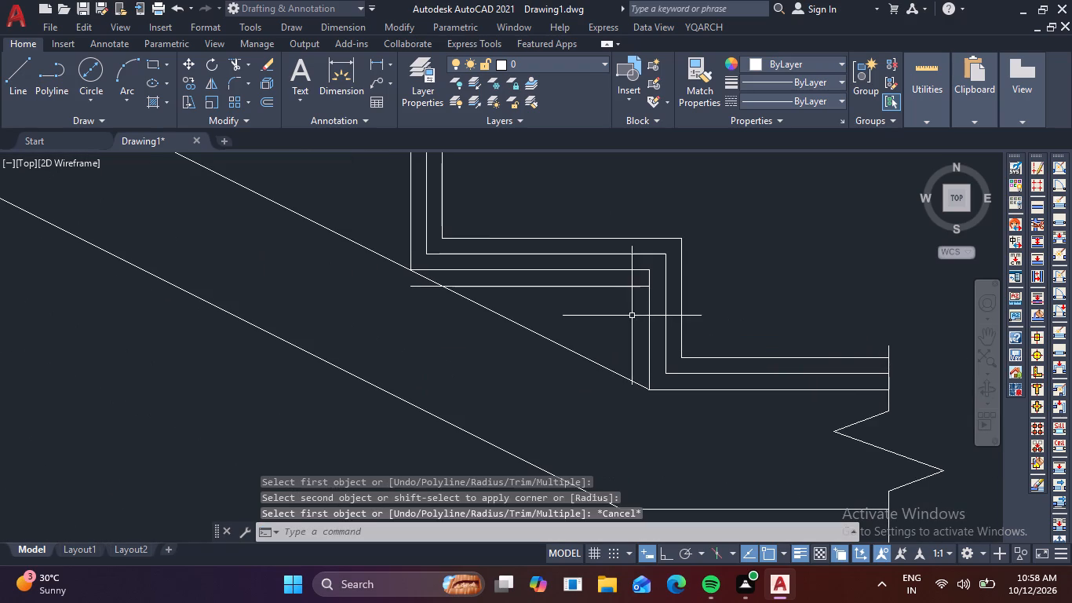
Delete the stray offset line just below the third tread.
click(618, 312)
click(577, 283)
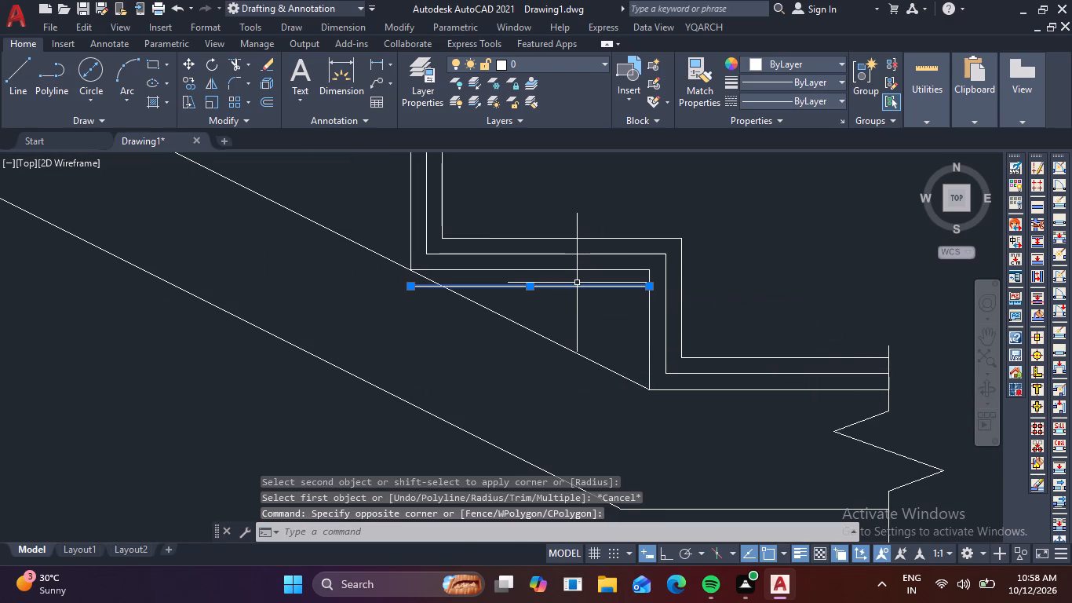
key(Delete)
Delete the slanted break line at the upper end of the staircase.
scroll(584, 285, down, 3)
scroll(636, 246, up, 1)
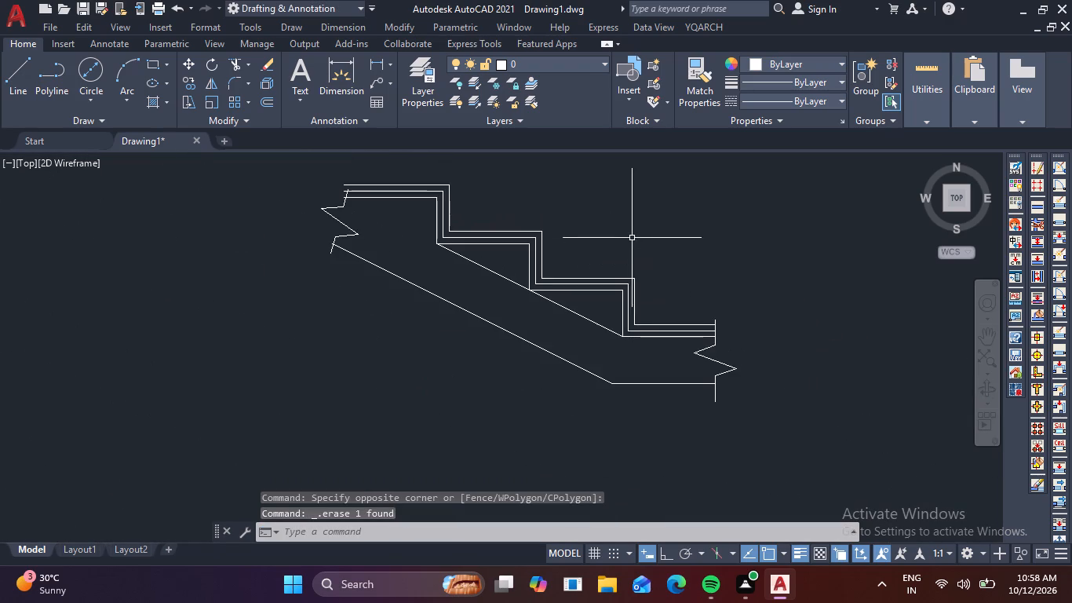
middle_drag(628, 236, 723, 279)
scroll(432, 238, up, 1)
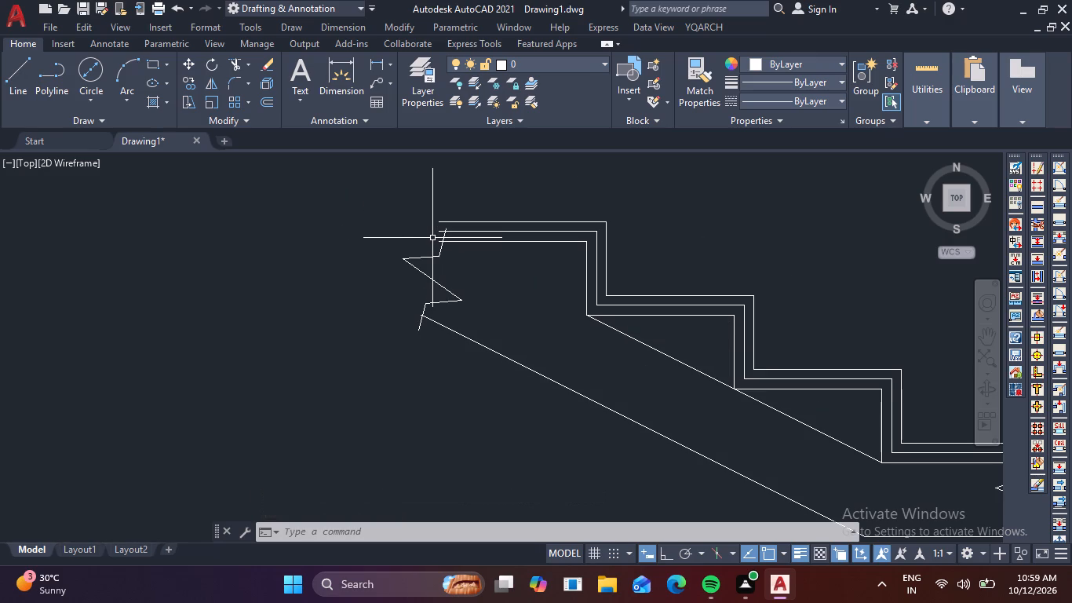
scroll(460, 223, up, 2)
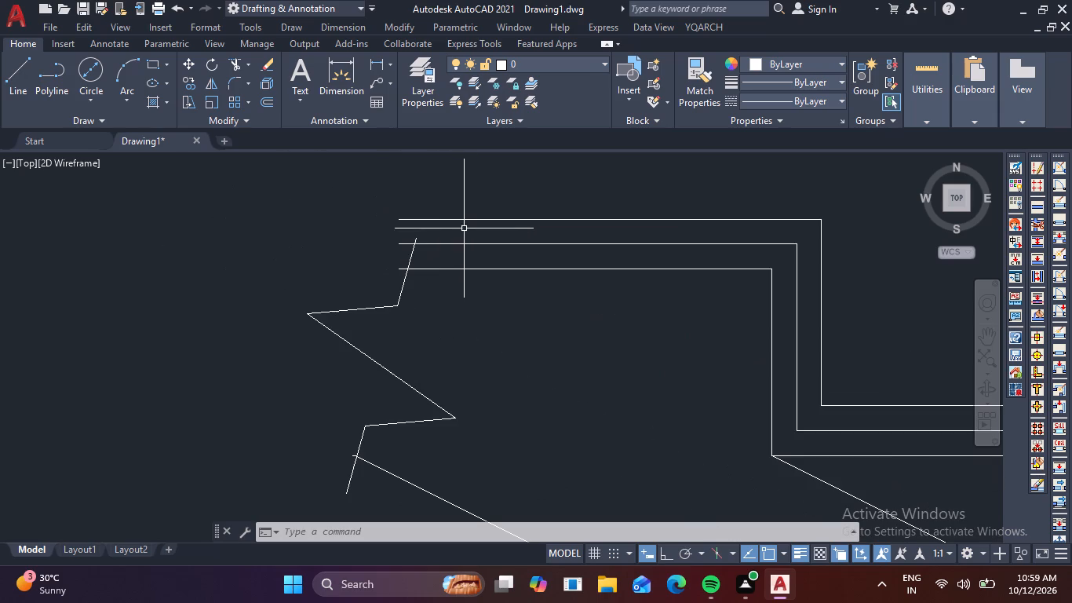
click(397, 319)
click(374, 308)
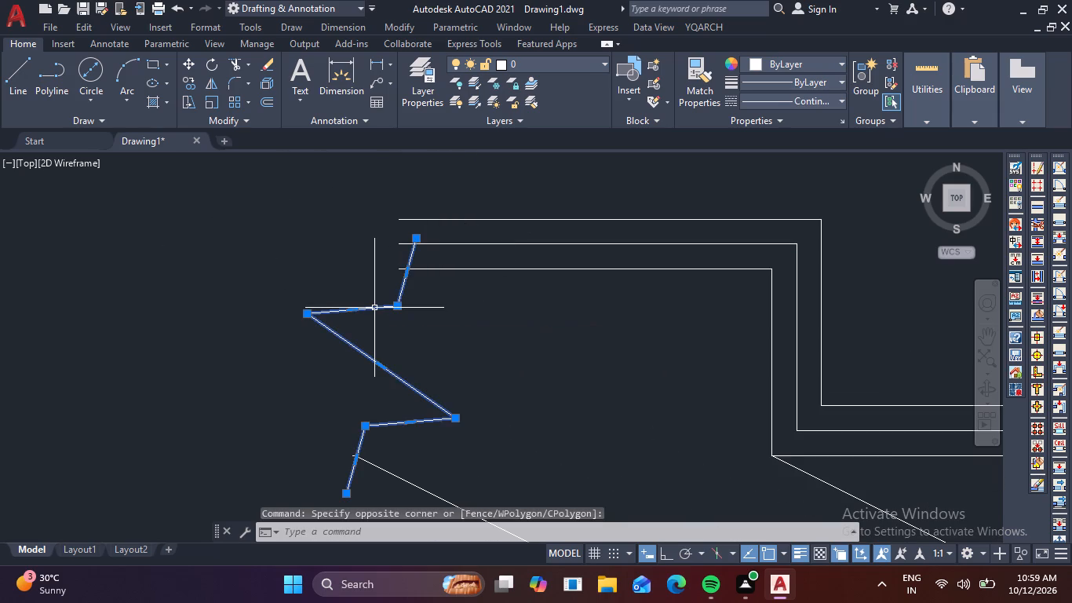
key(Delete)
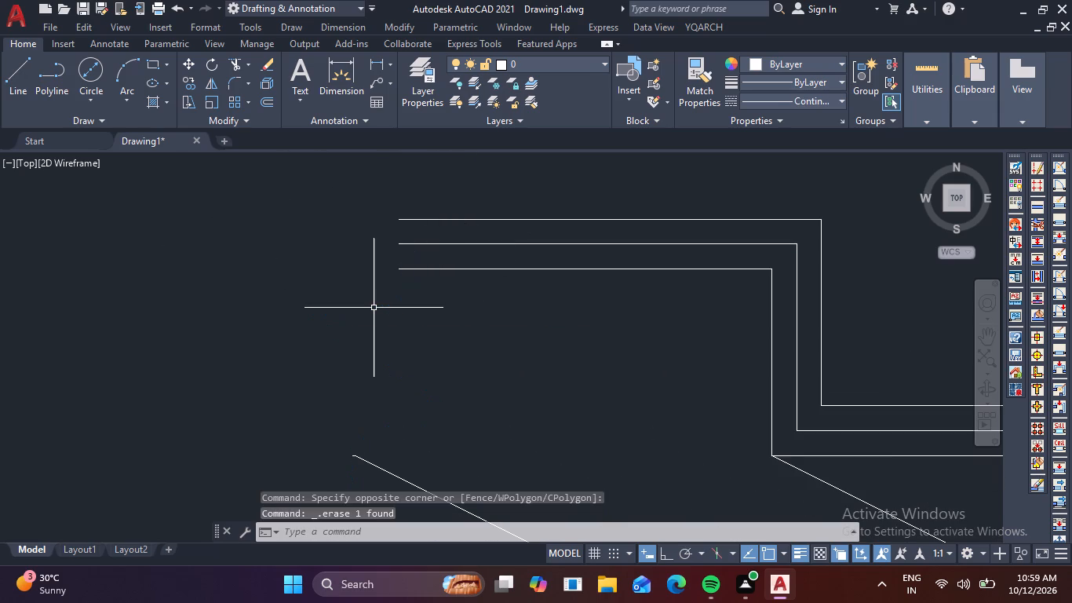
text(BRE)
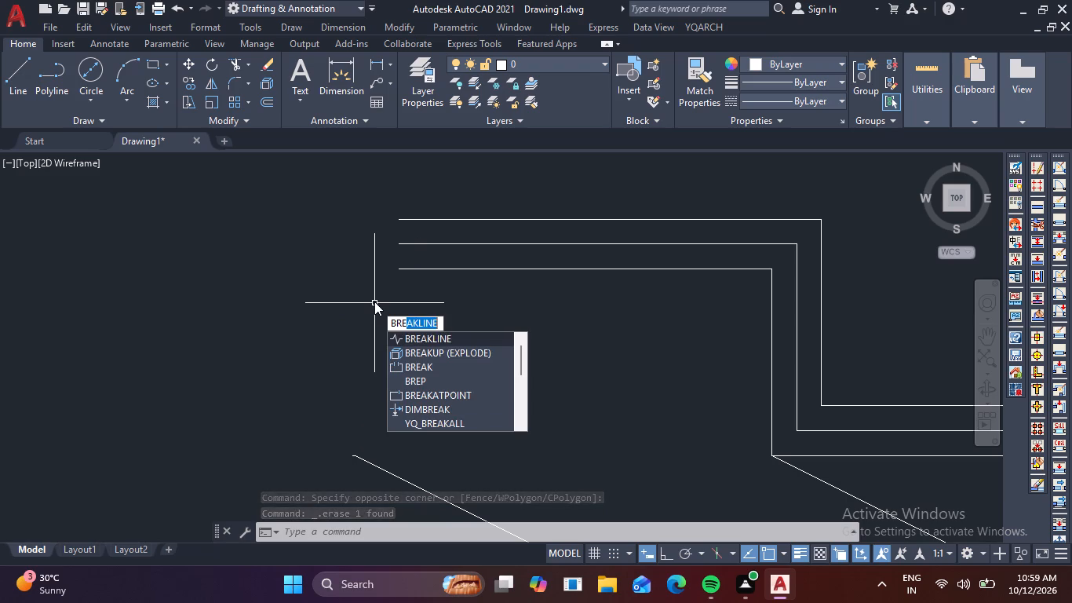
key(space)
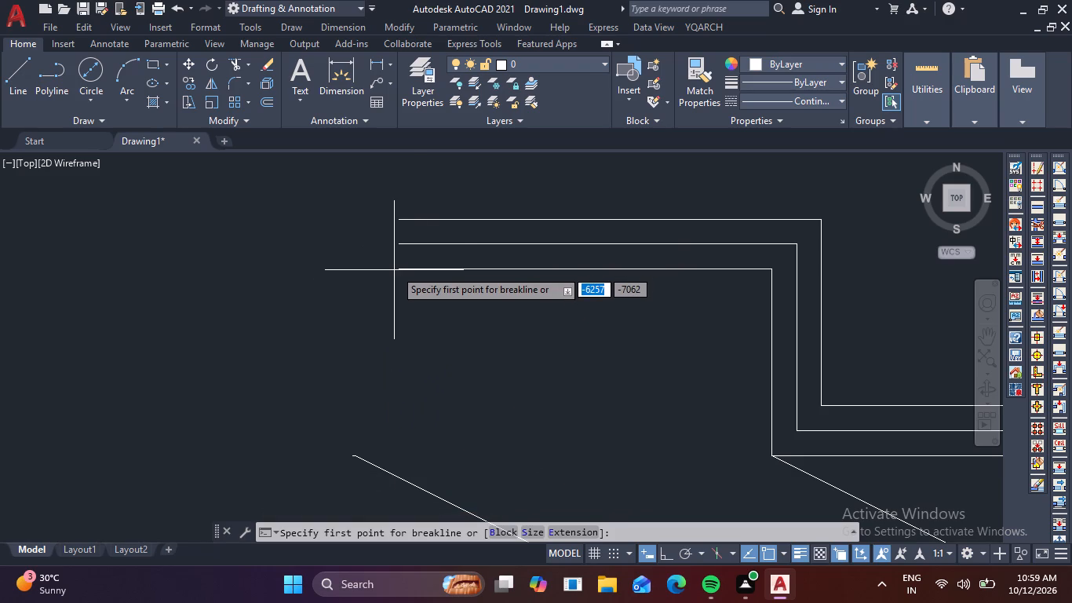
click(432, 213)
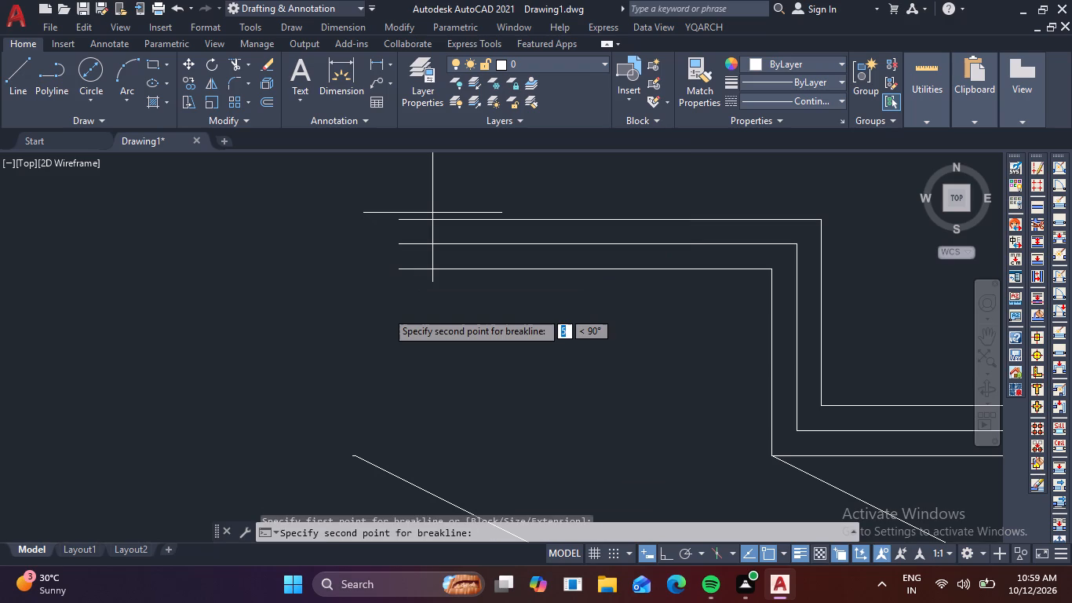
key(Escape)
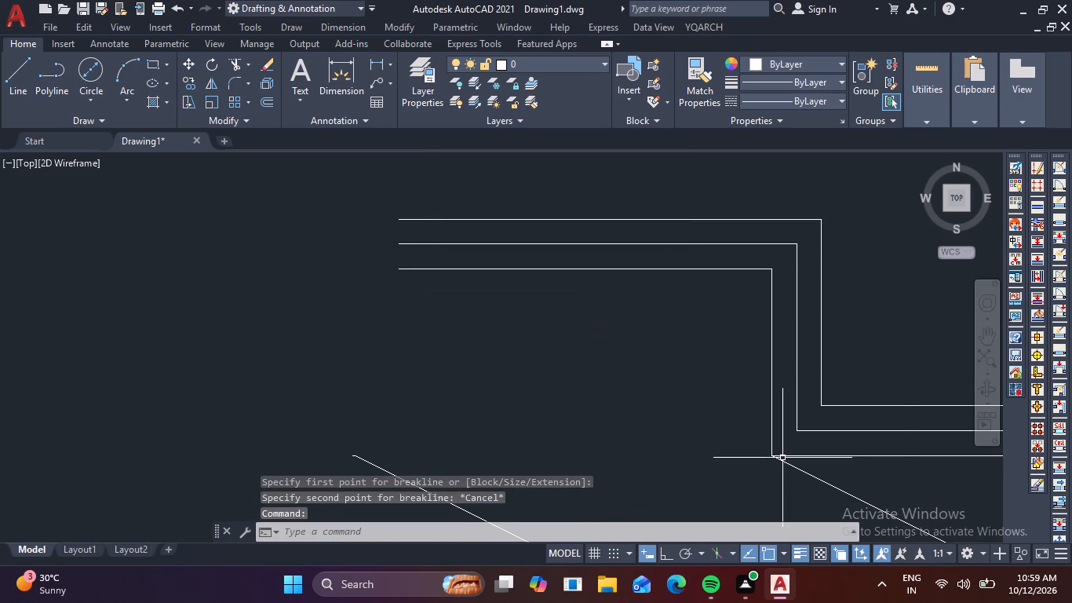
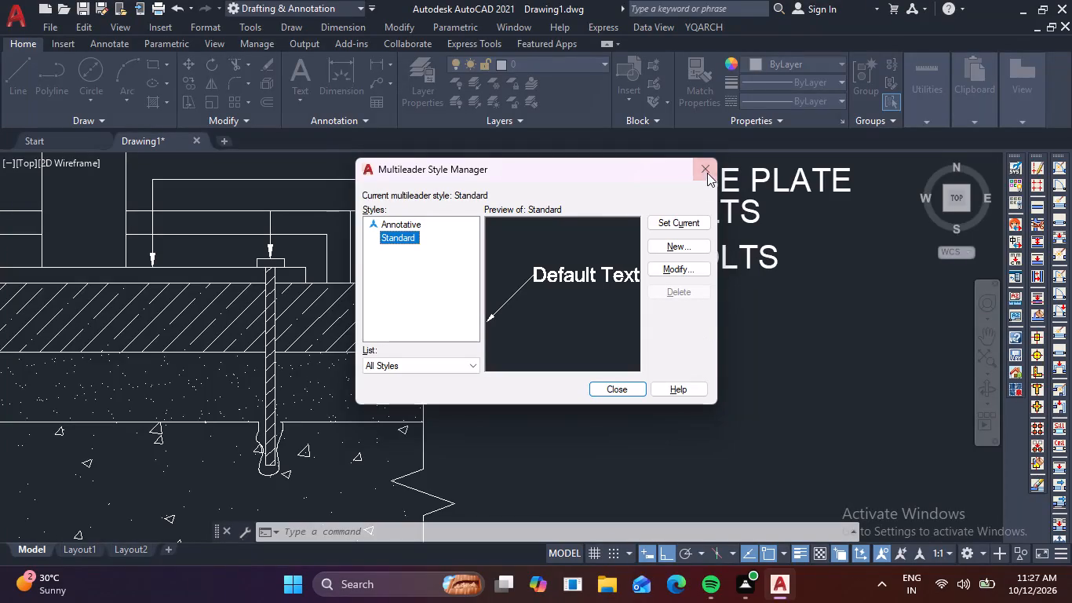
Close the Multileader Style Manager without changing any style.
click(703, 168)
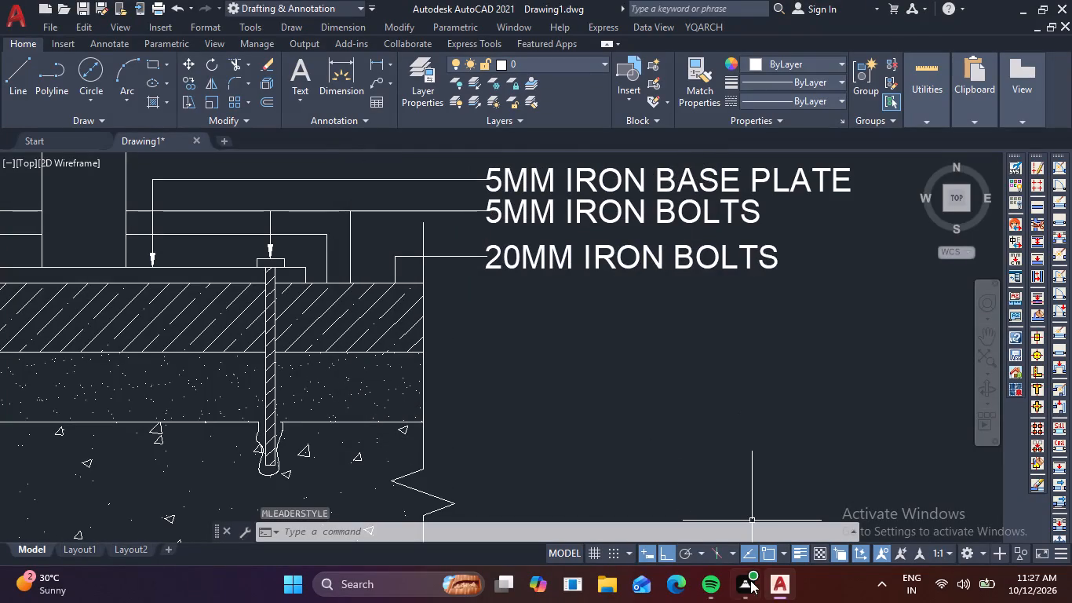
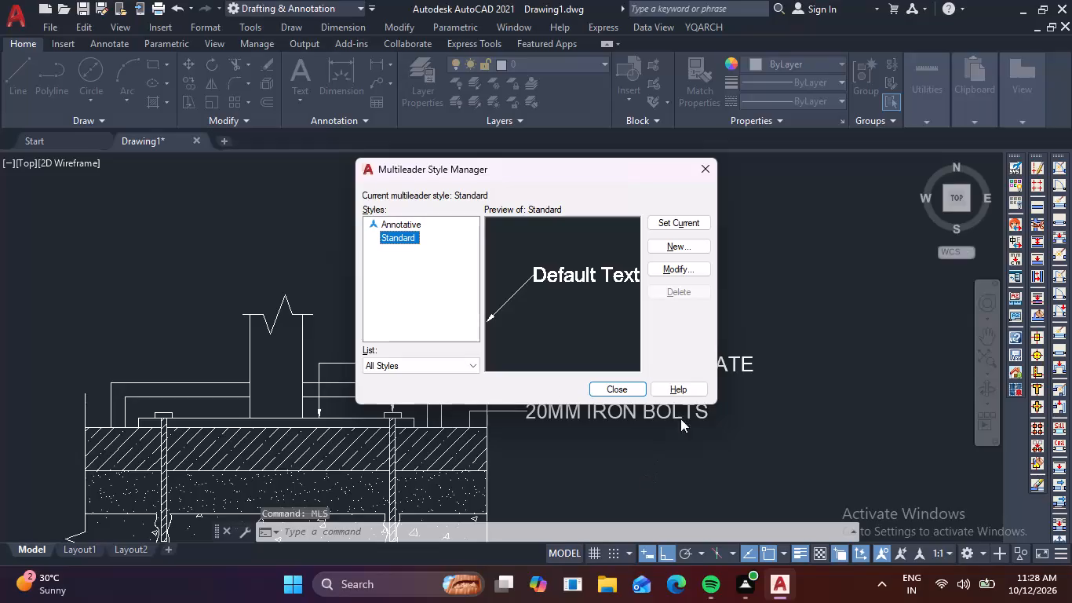
Limit the Standard multileader style to a maximum of 2 leader points and set it as the current style.
click(677, 243)
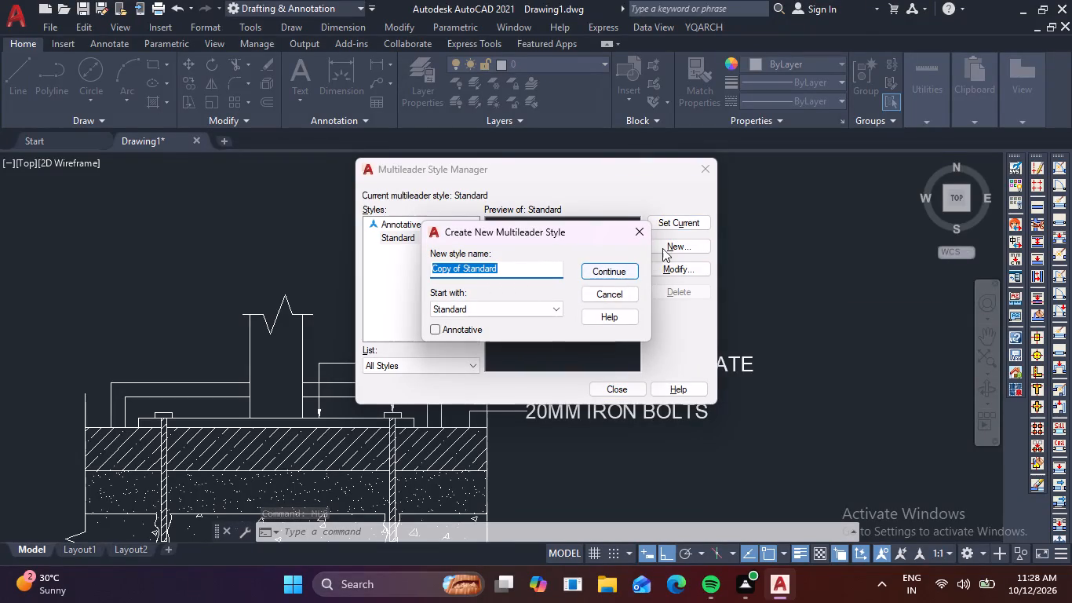
click(633, 231)
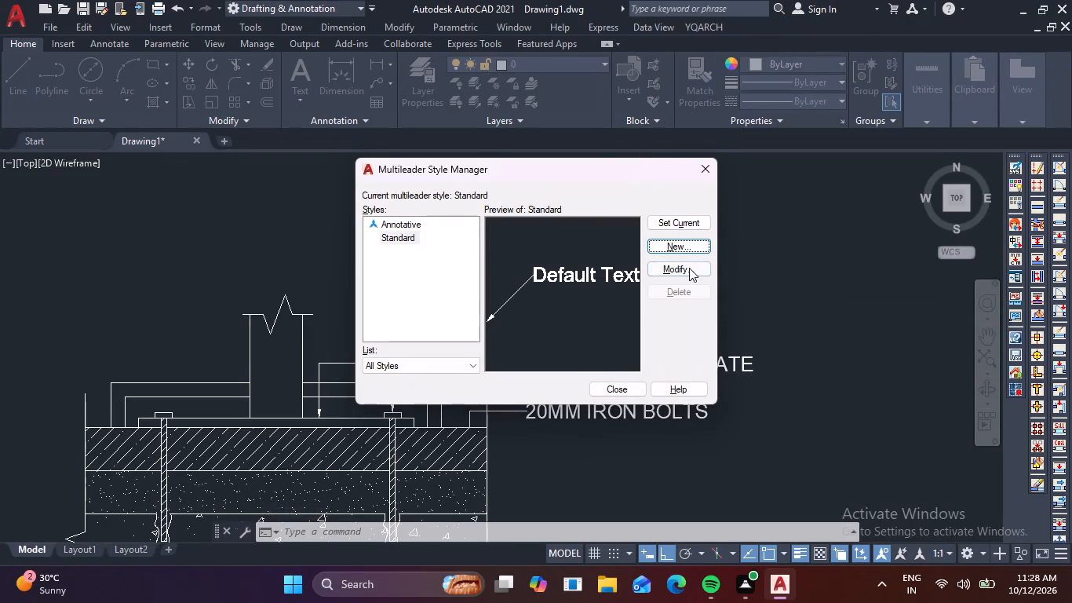
click(689, 267)
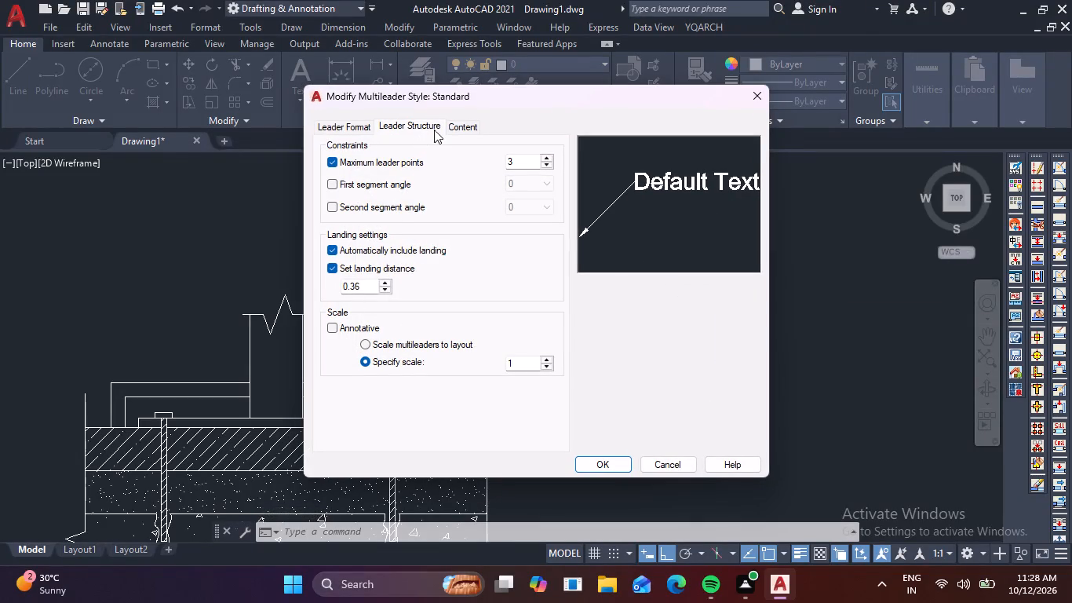
click(545, 166)
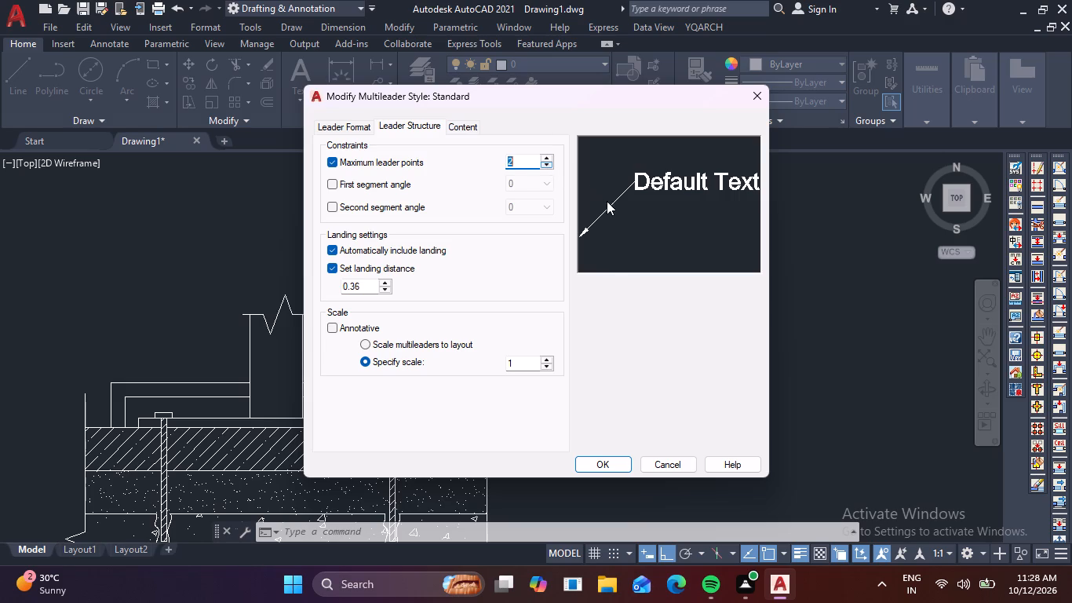
click(603, 462)
click(693, 214)
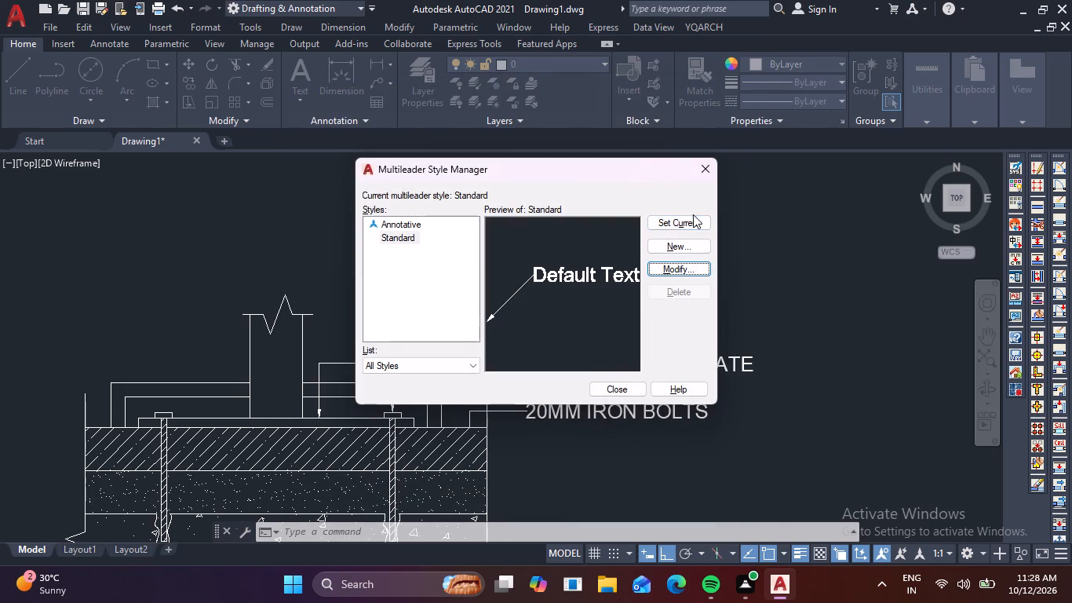
click(695, 225)
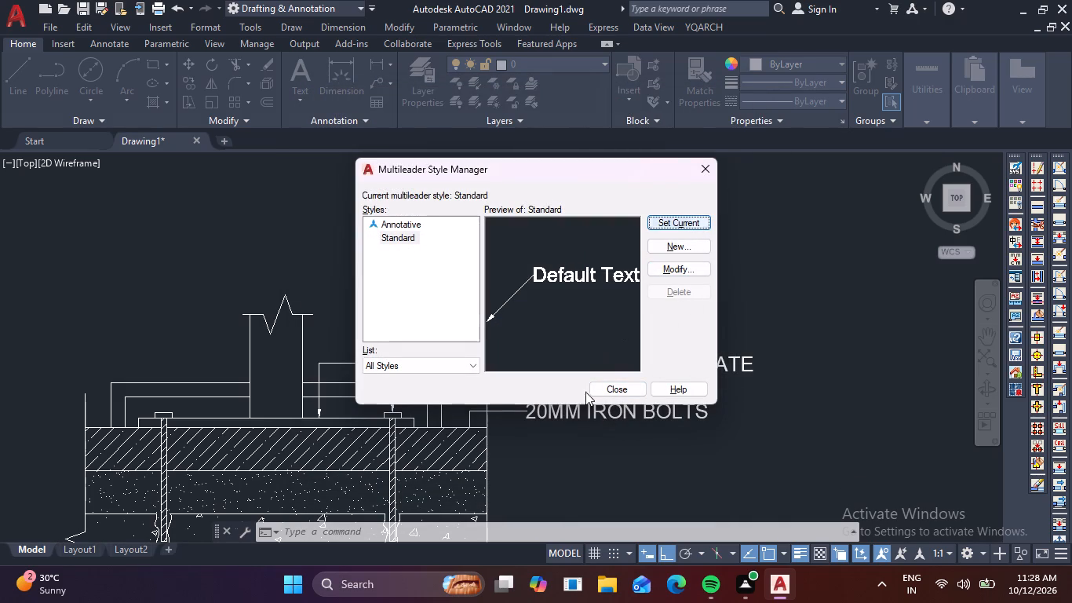
click(611, 392)
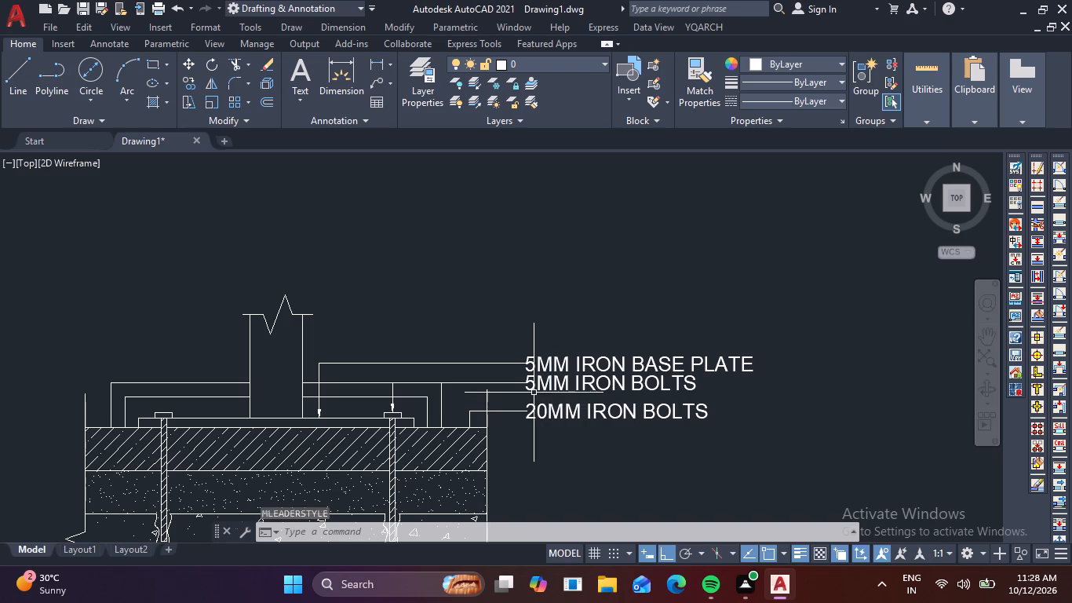
Add a horizontal multileader from the vertical post's edge, aligned with the existing labels, reading "STAINLESS STEEL RAINLING".
key(m)
text(ULT)
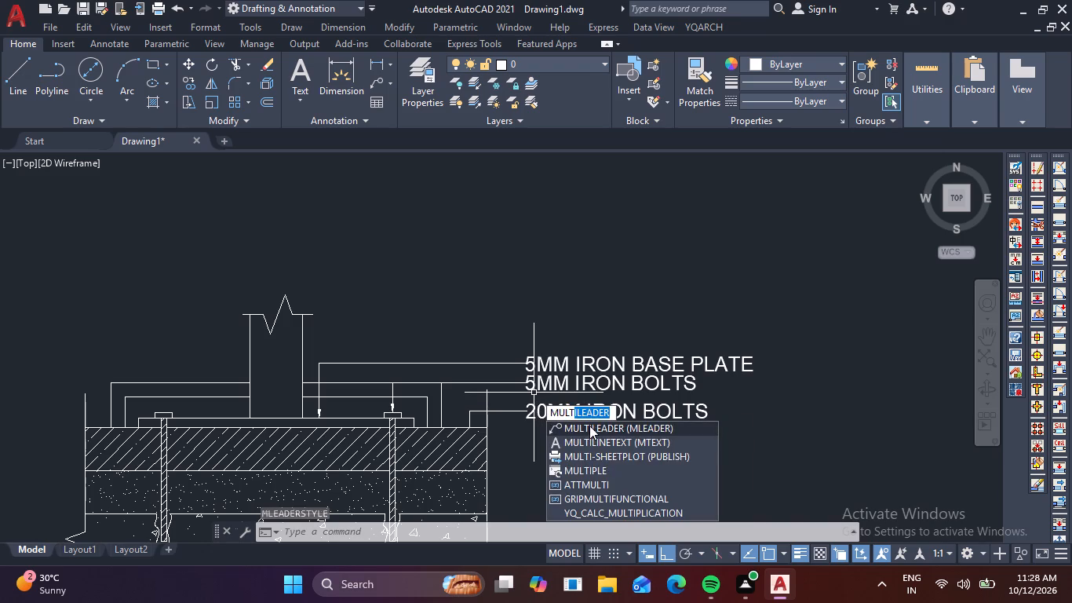
click(589, 426)
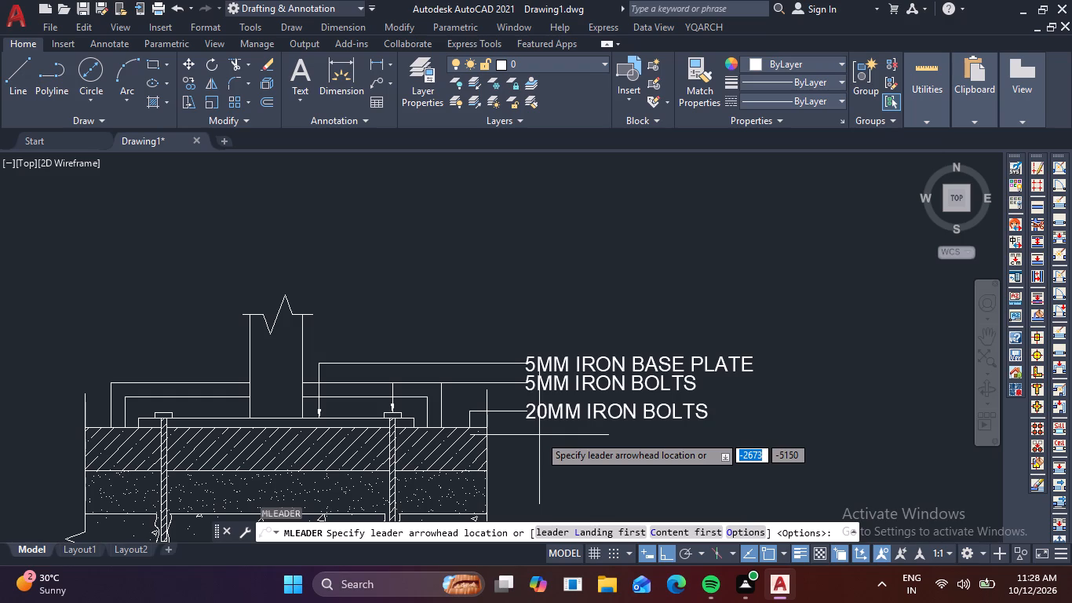
click(306, 341)
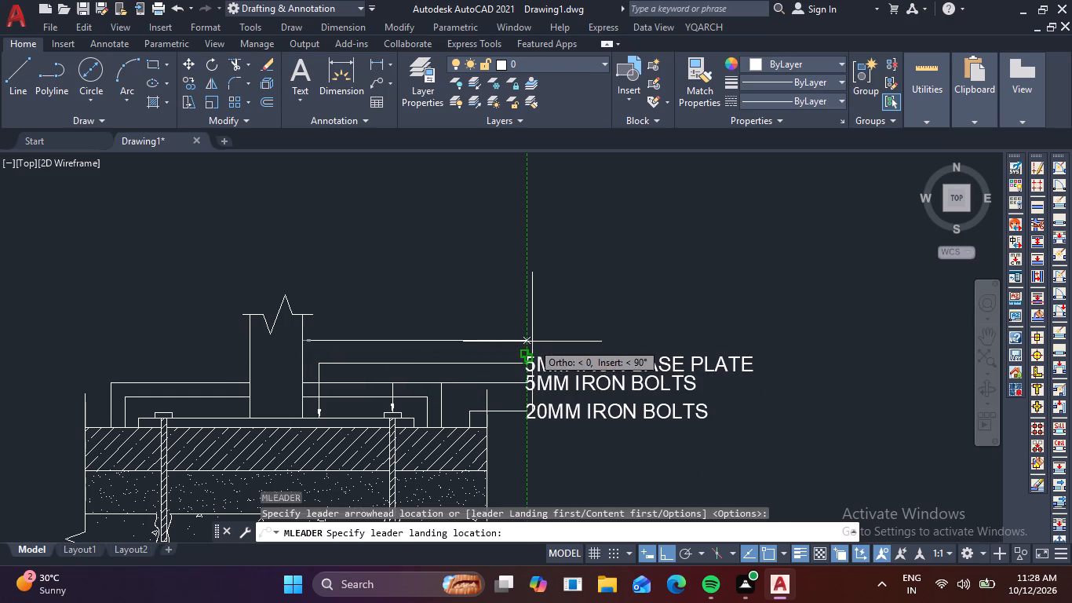
click(529, 341)
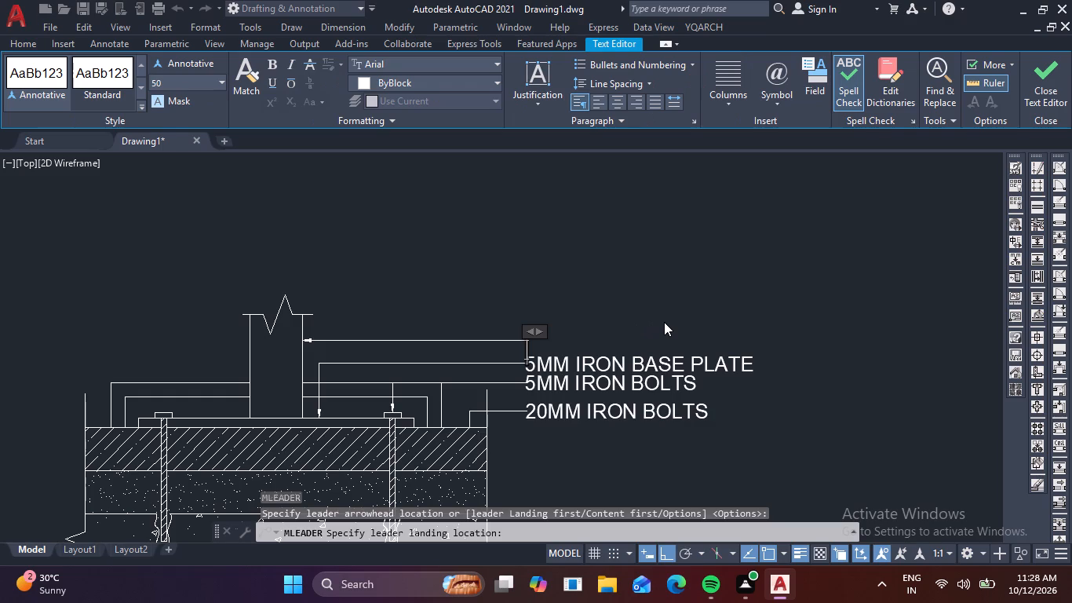
text(STA)
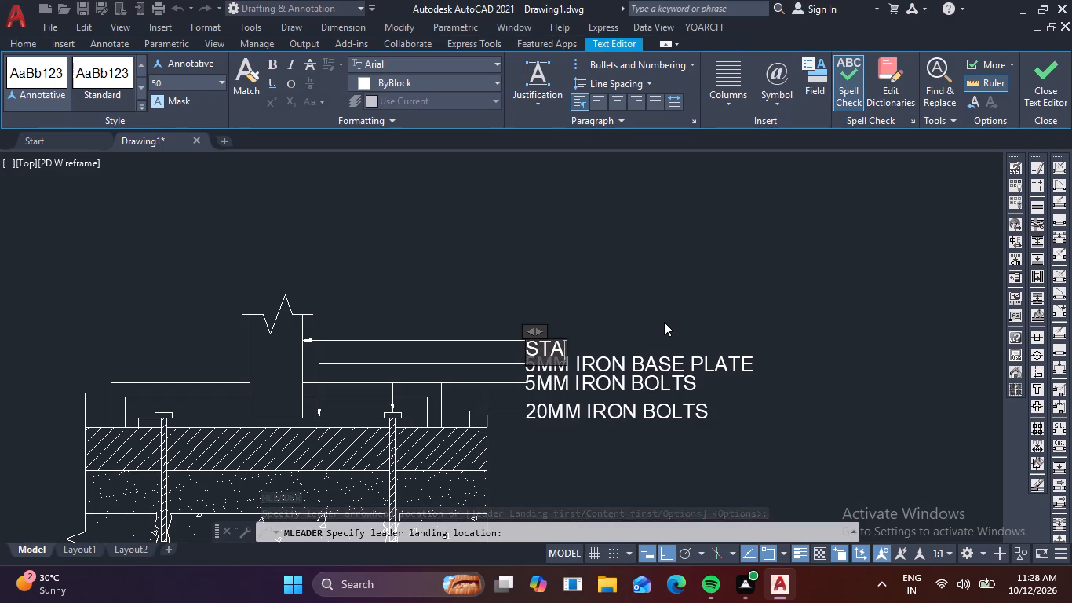
text(IN)
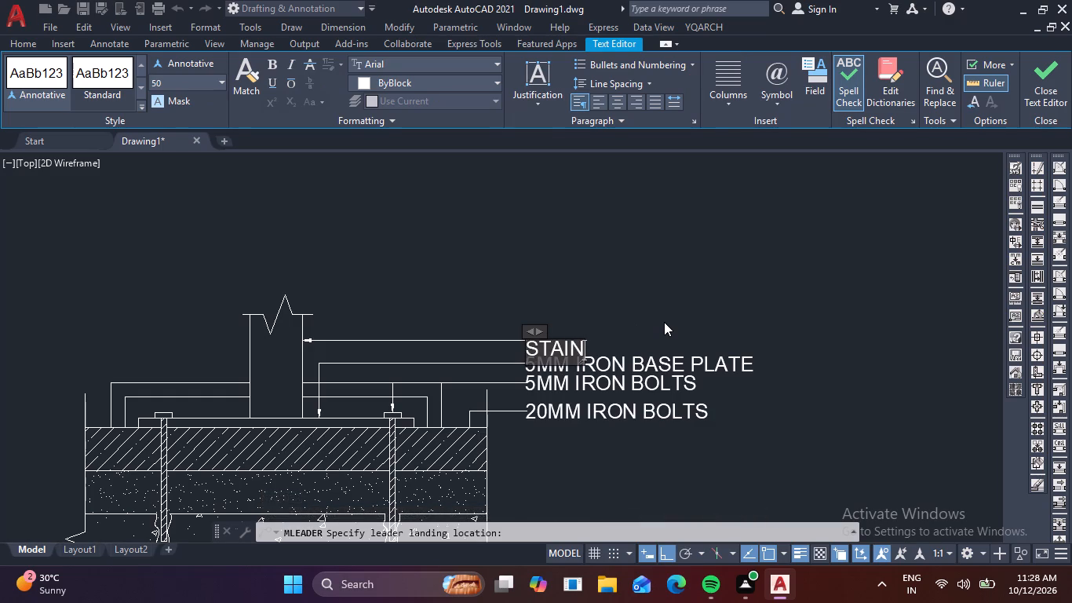
text(LESS)
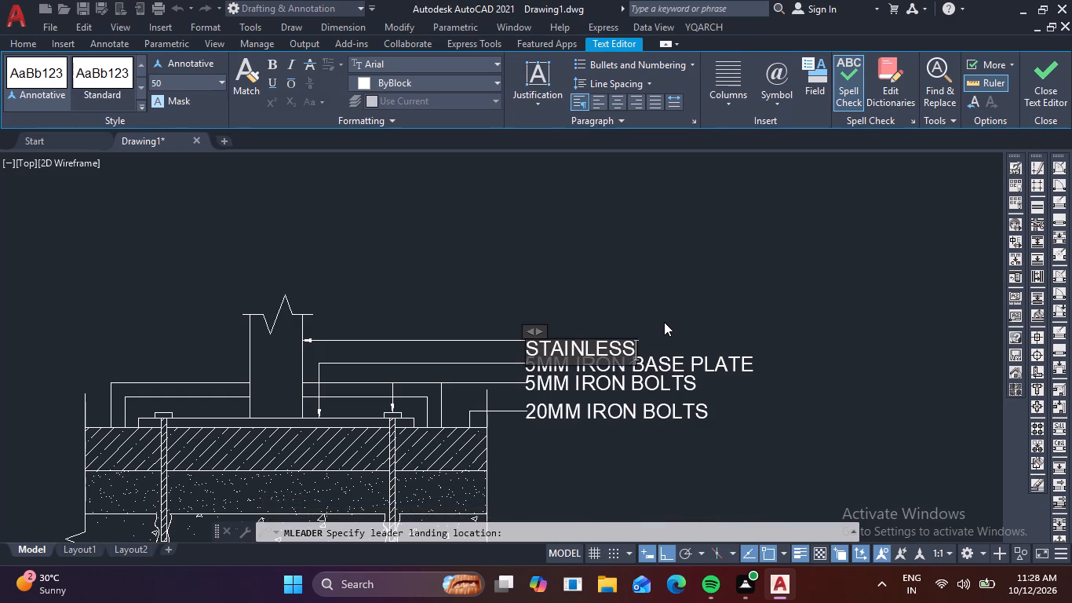
key(space)
text(STEEL)
key(space)
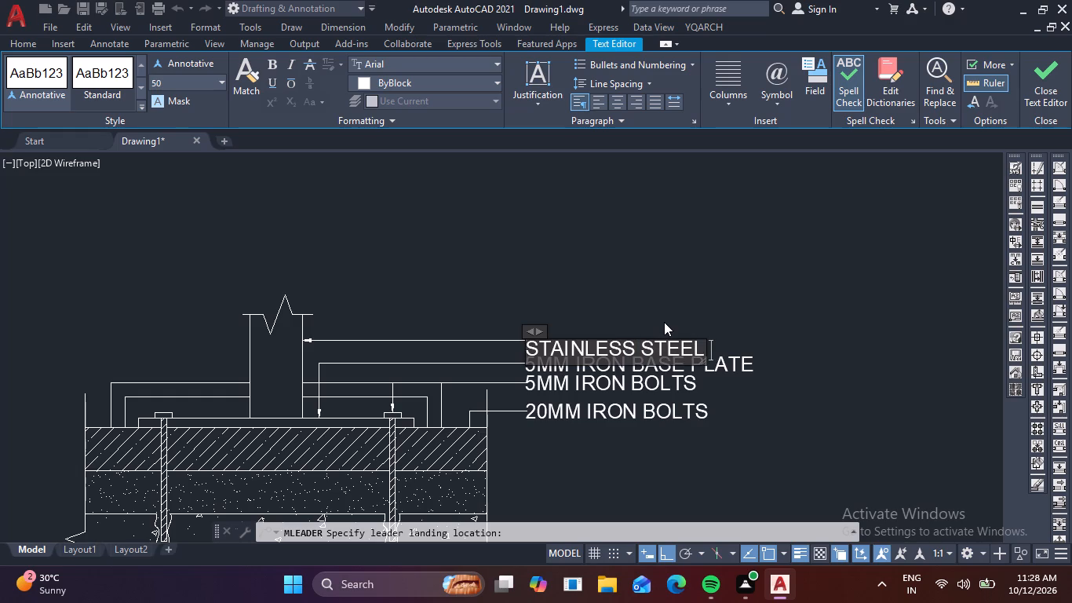
text(RAIN)
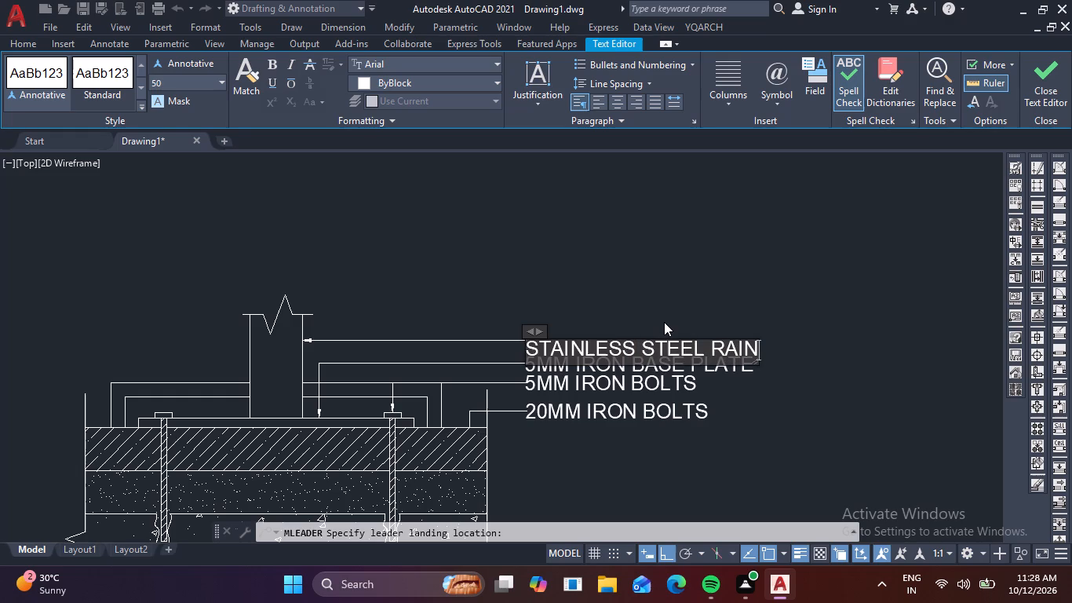
text(LING)
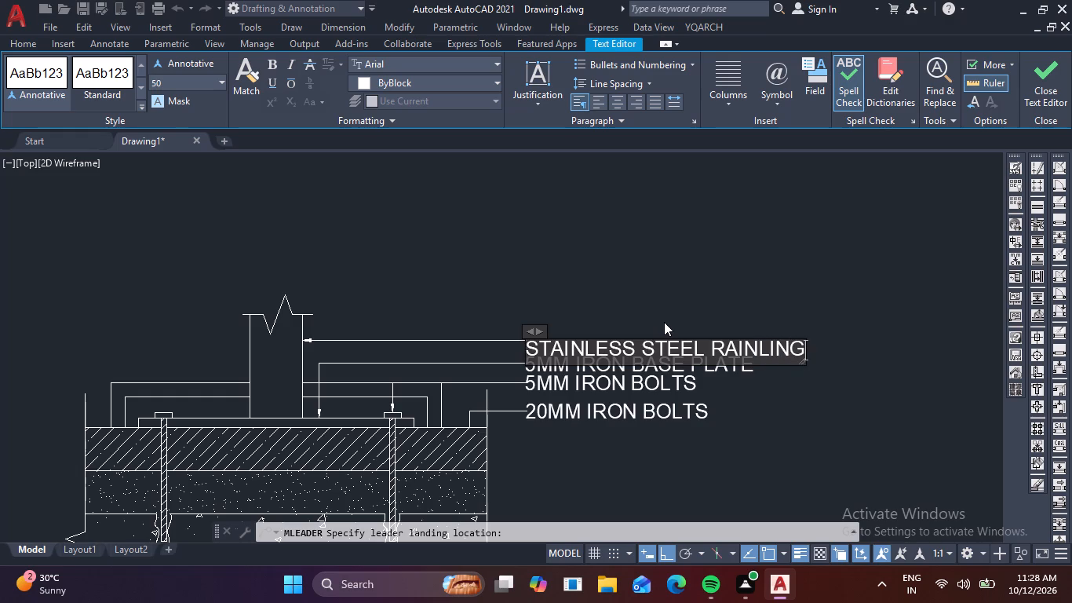
click(664, 322)
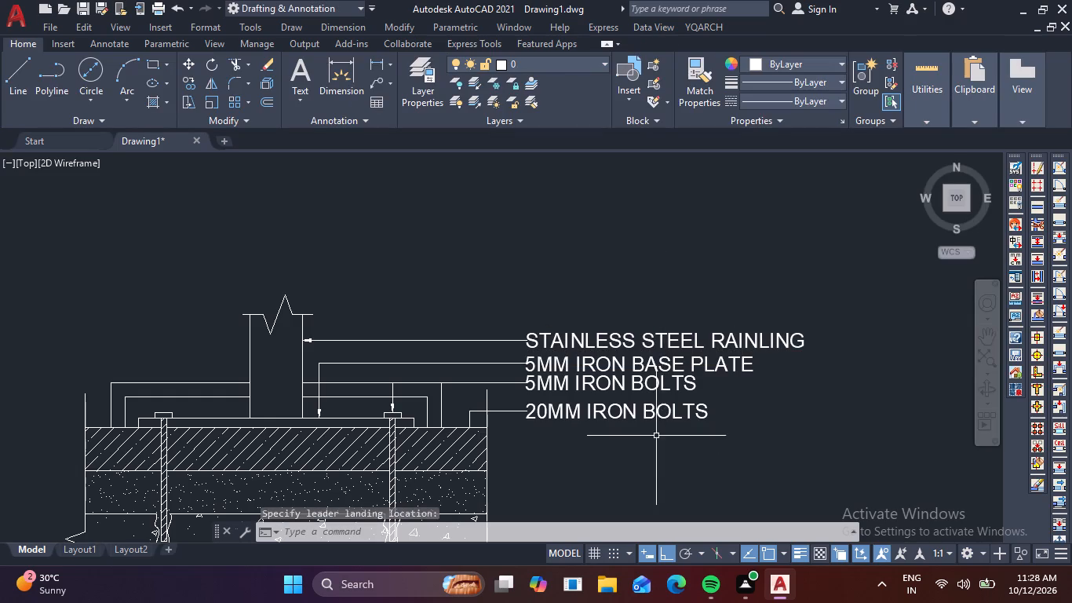
Add a multileader from the edge of the dotted middle layer, aligned under the existing labels, reading "20MM SCREED".
middle_drag(648, 453, 603, 362)
key(space)
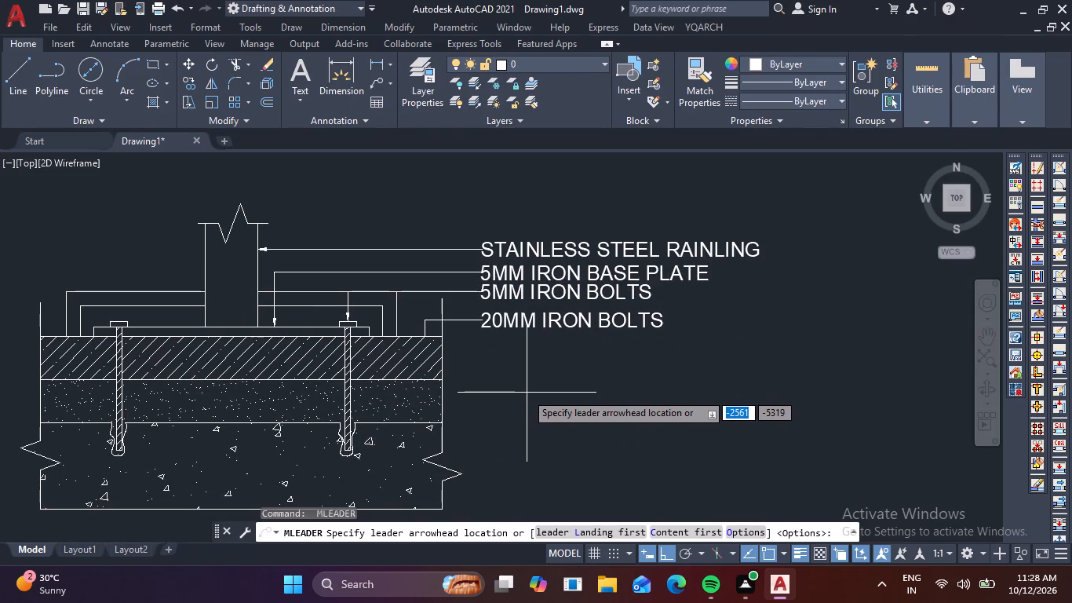
click(442, 400)
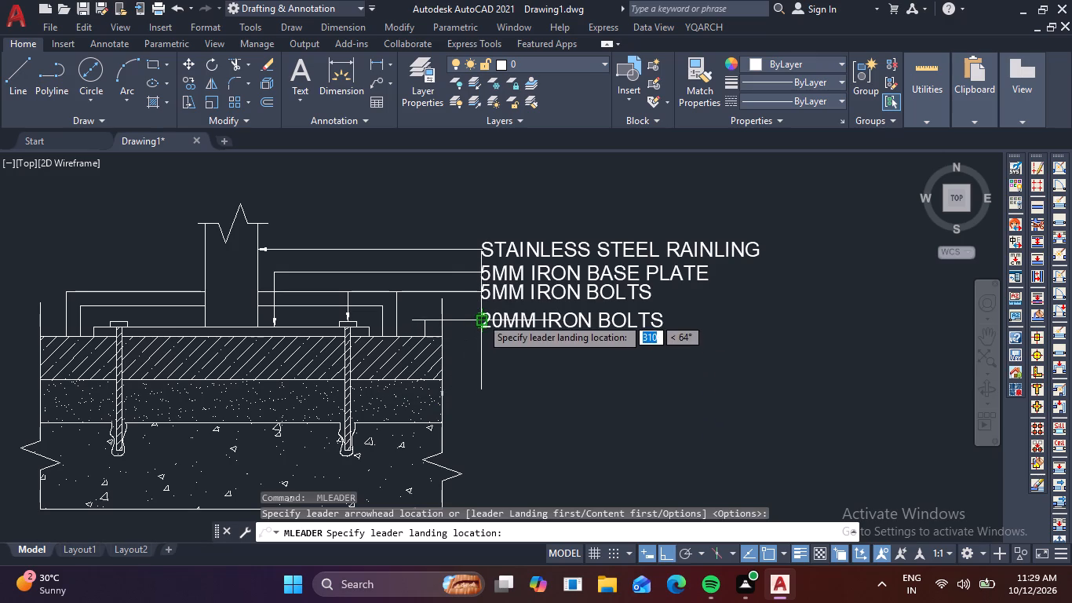
click(480, 397)
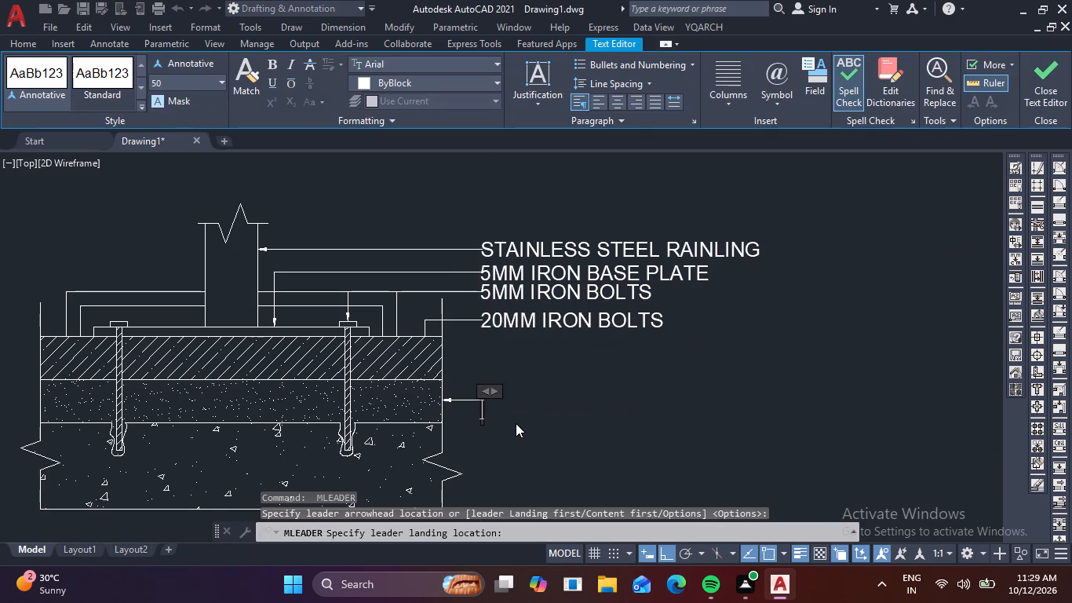
text(20MM)
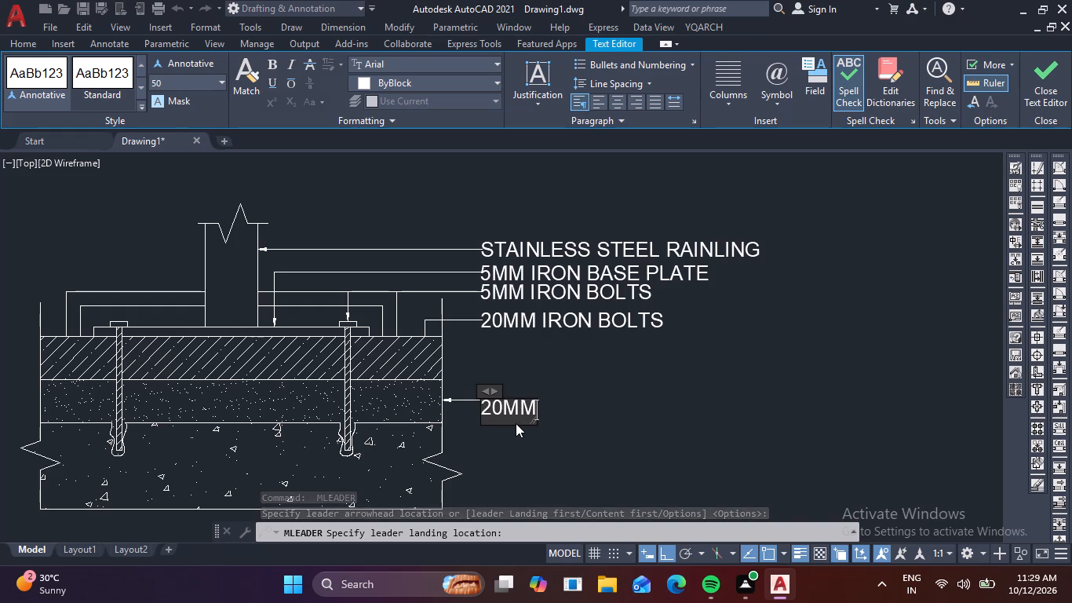
key(space)
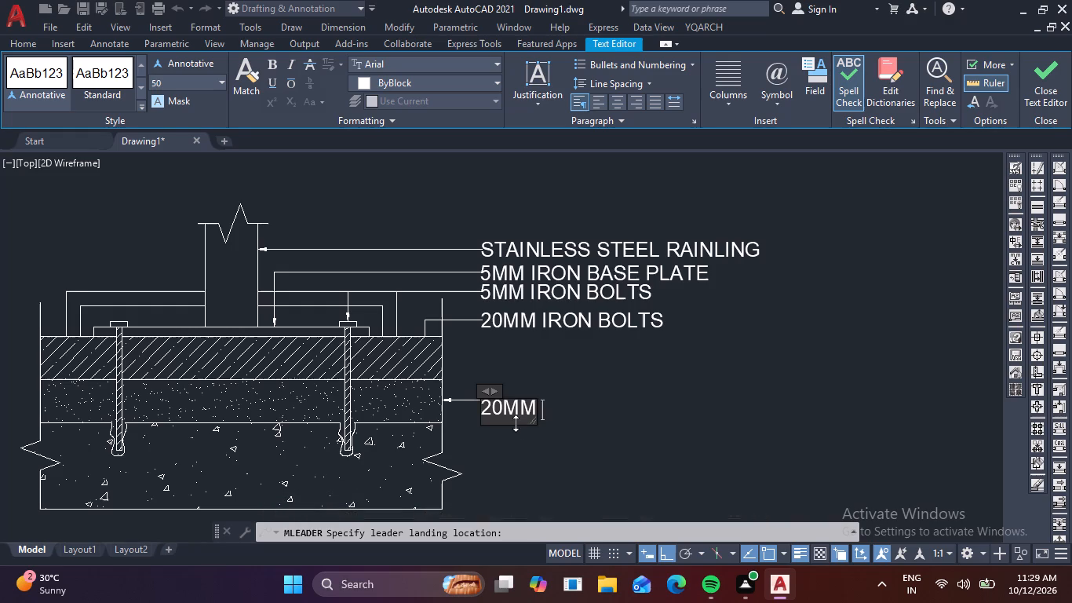
text(CS)
key(BackSpace)
key(BackSpace)
text(SCA)
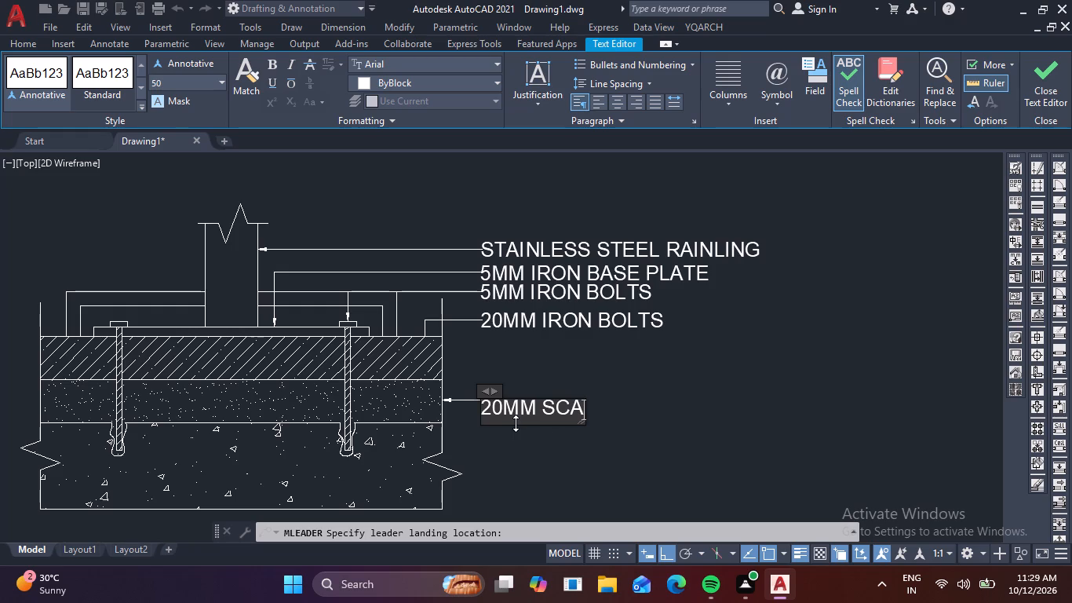
key(BackSpace)
text(REE)
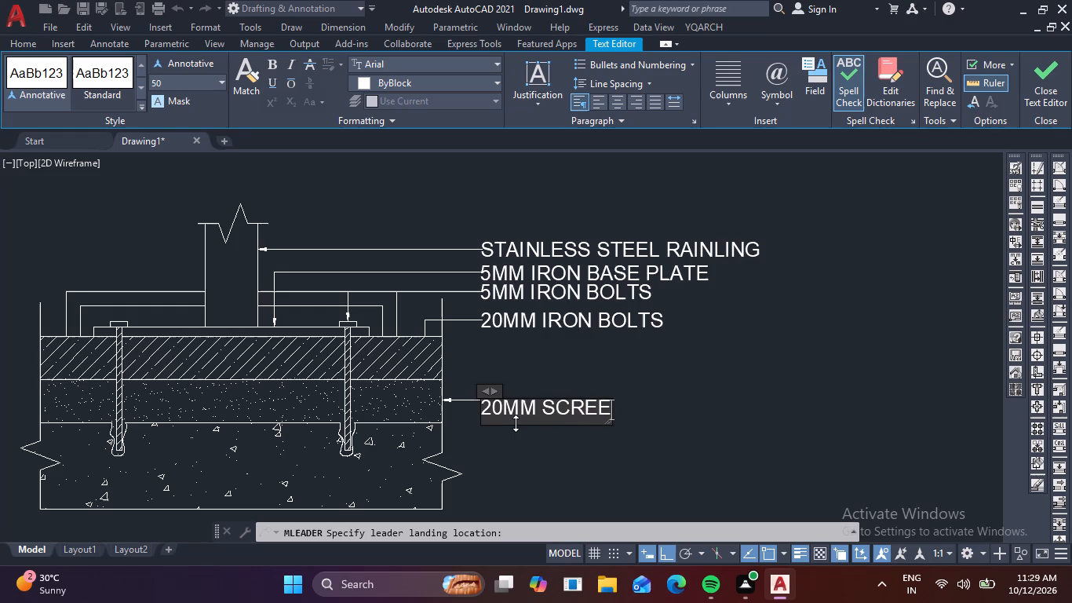
key(d)
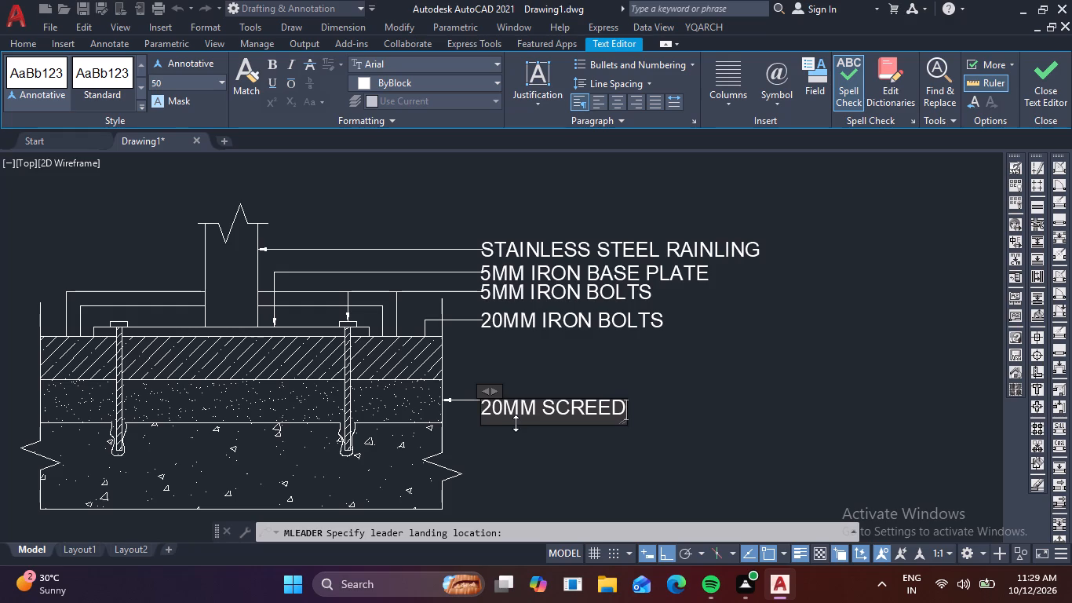
click(516, 423)
key(space)
drag(706, 410, 717, 407)
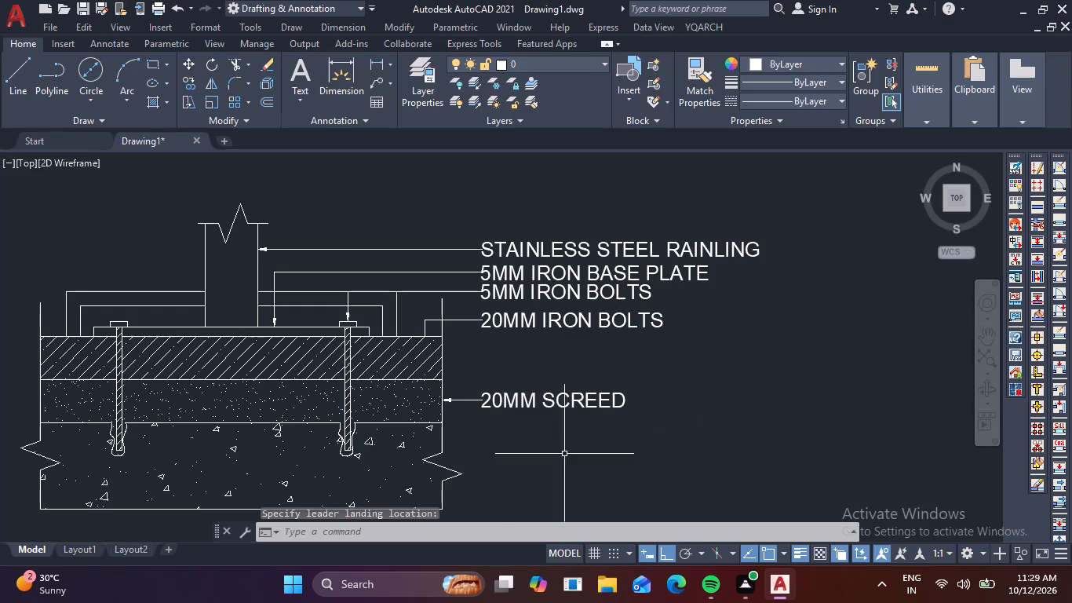
Add a multileader from the edge of the concrete bottom layer, aligned under the existing labels, reading "150MM RCC SOFIT".
key(space)
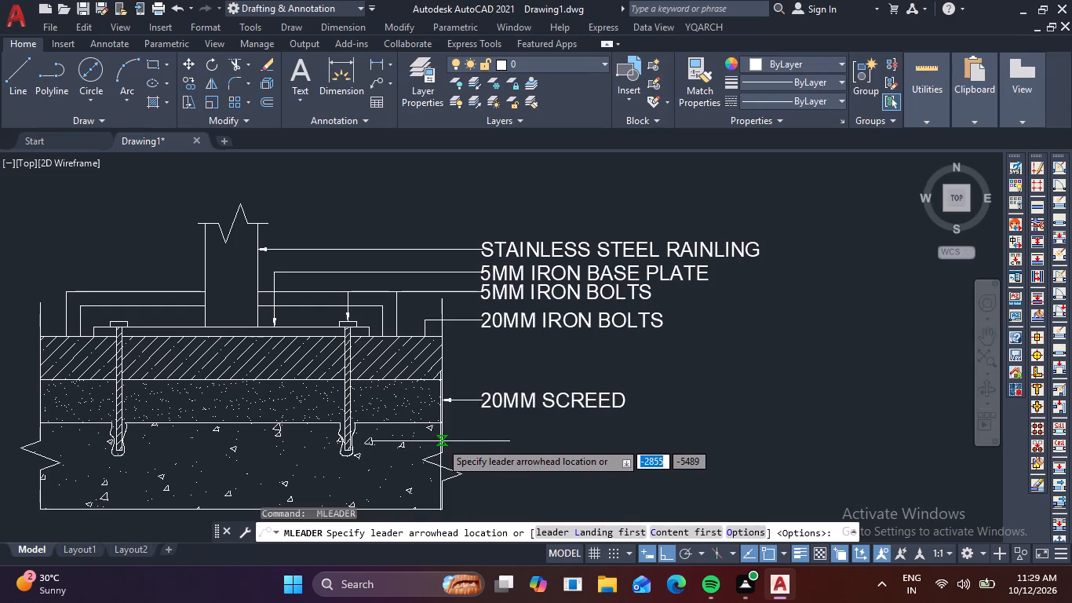
click(440, 441)
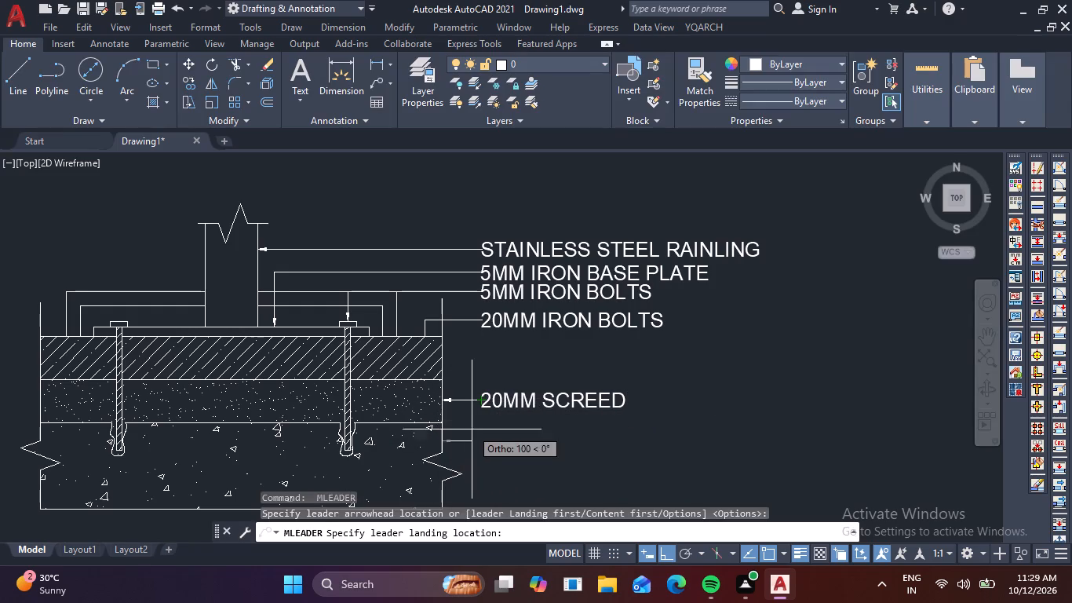
click(479, 444)
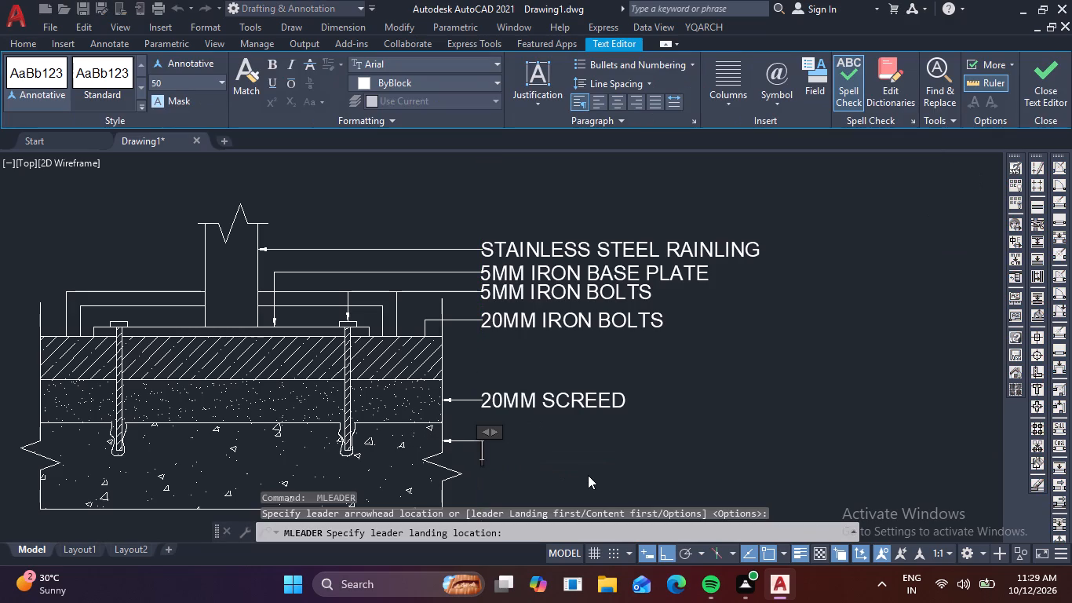
text(150)
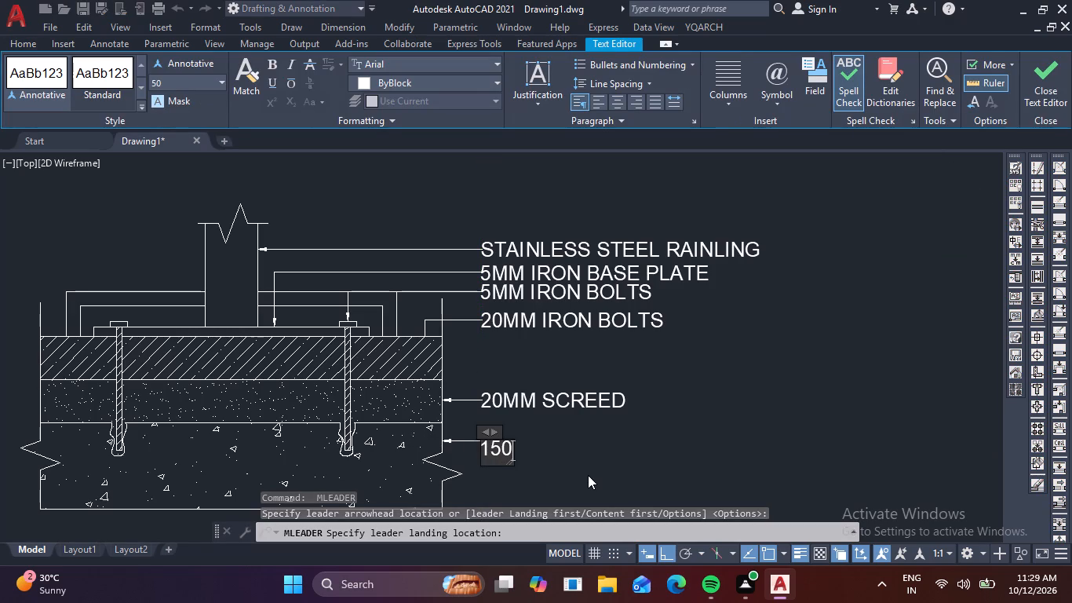
text(MM)
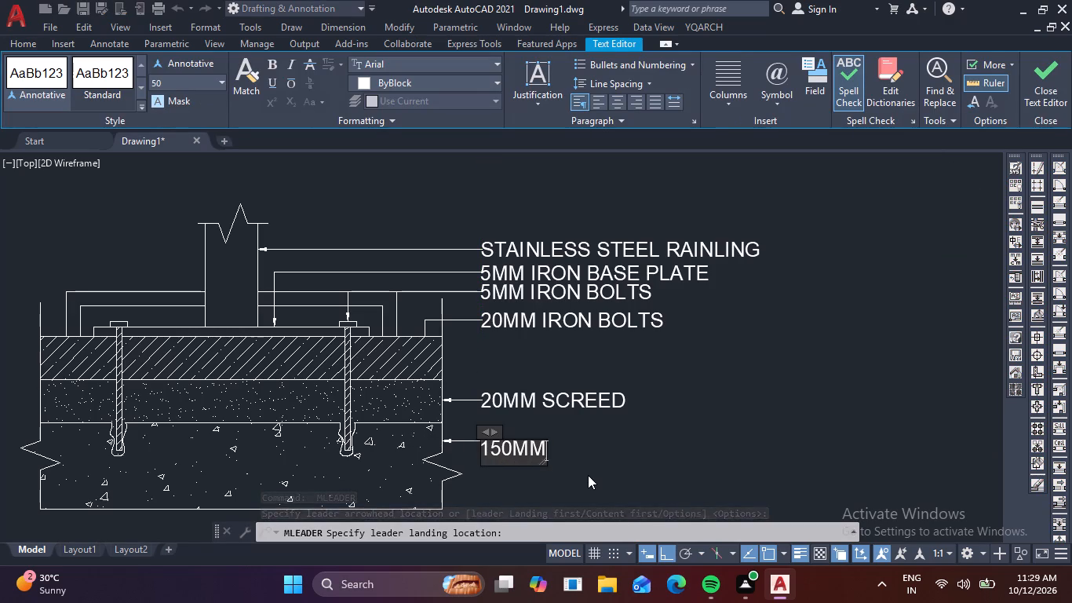
key(space)
text(RCC)
key(space)
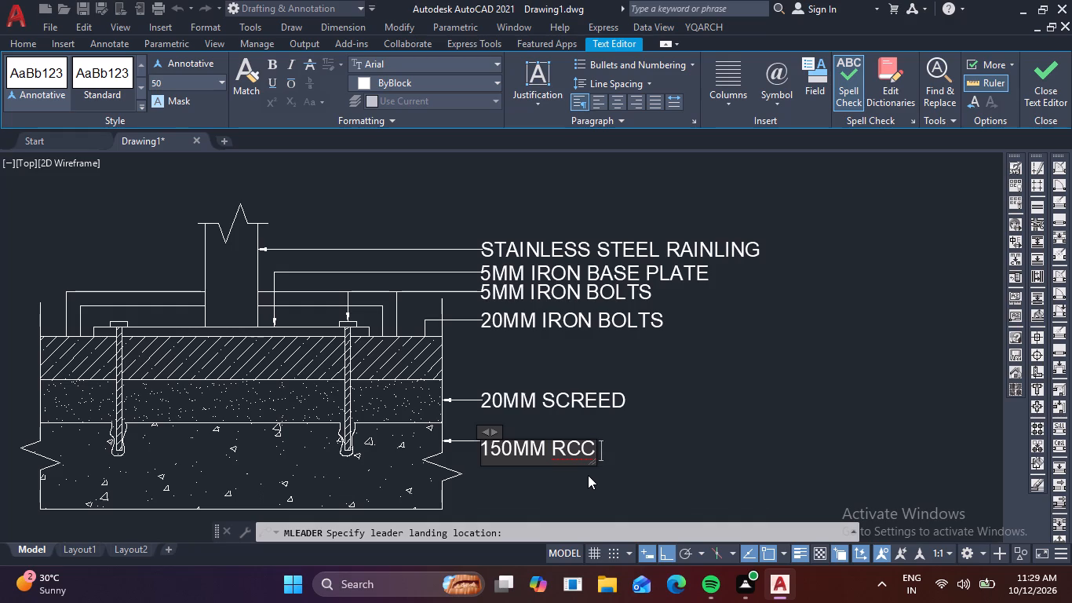
key(s)
key(o)
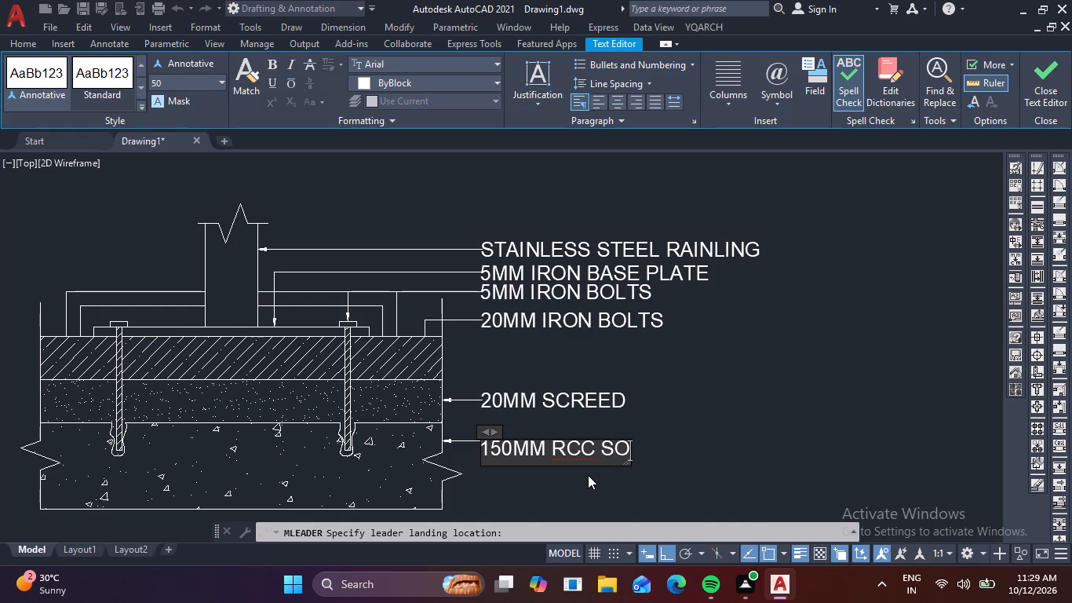
text(FIT)
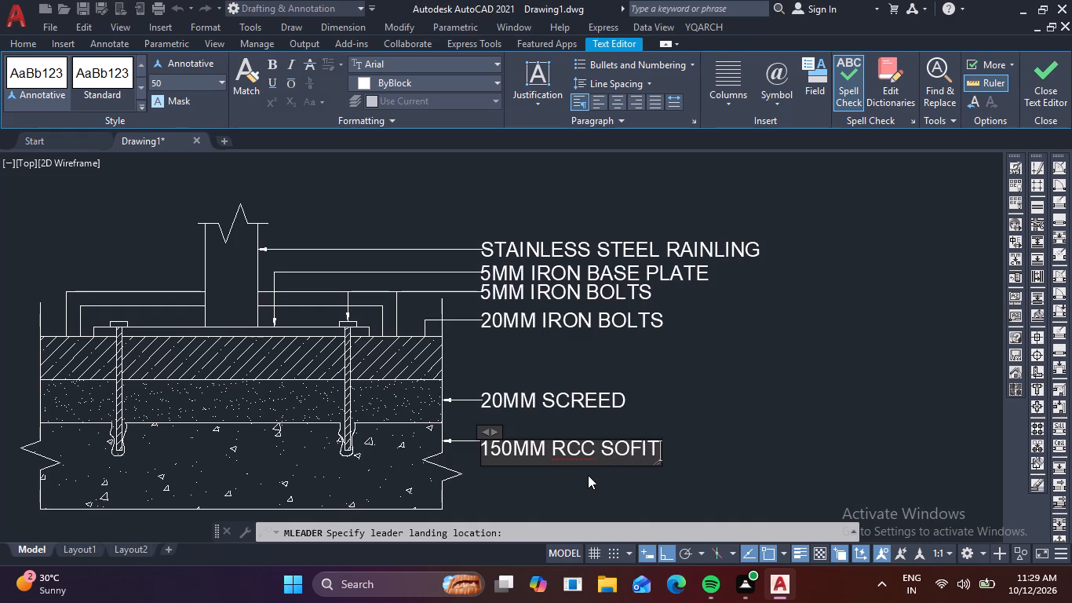
click(142, 557)
click(702, 387)
Move the whole railing base plate detail with its labels beside the staircase detail's frame, below the FOOTING DETAIL title row, with ortho off.
scroll(639, 429, down, 2)
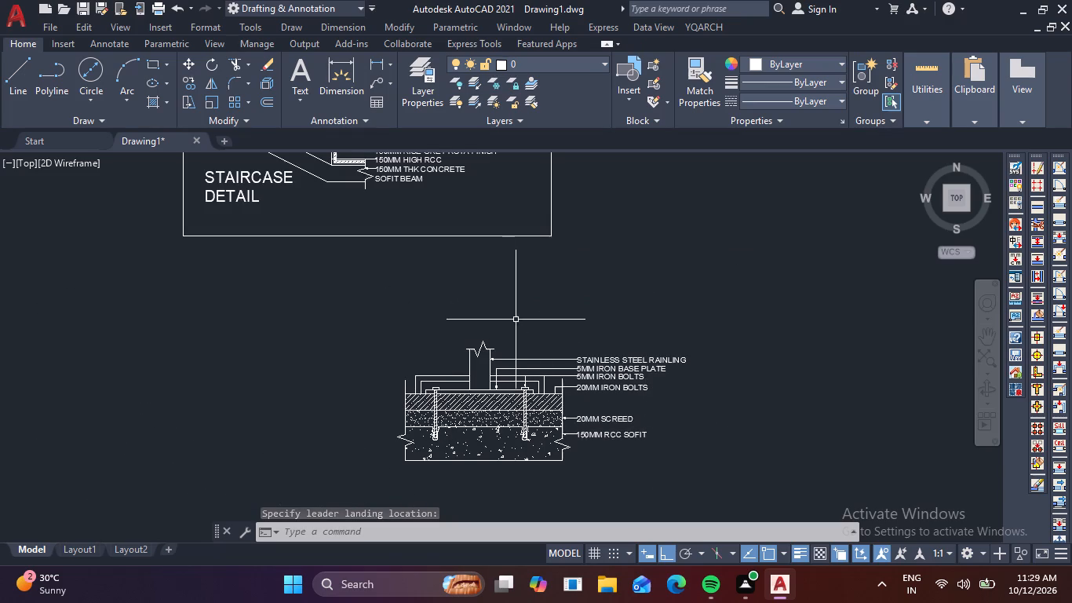
scroll(487, 331, down, 1)
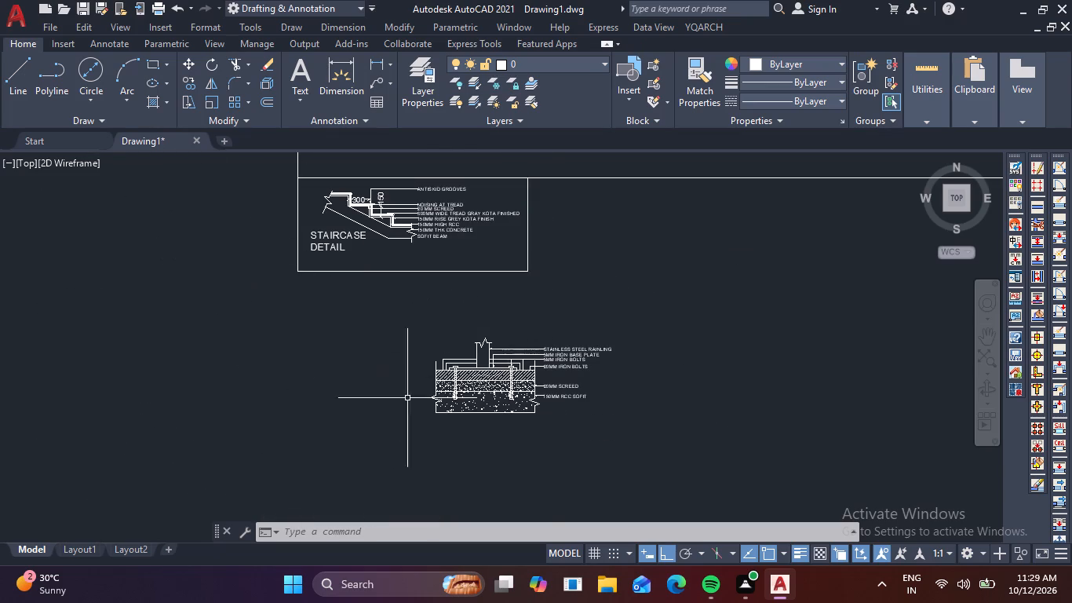
drag(644, 448, 616, 433)
click(345, 312)
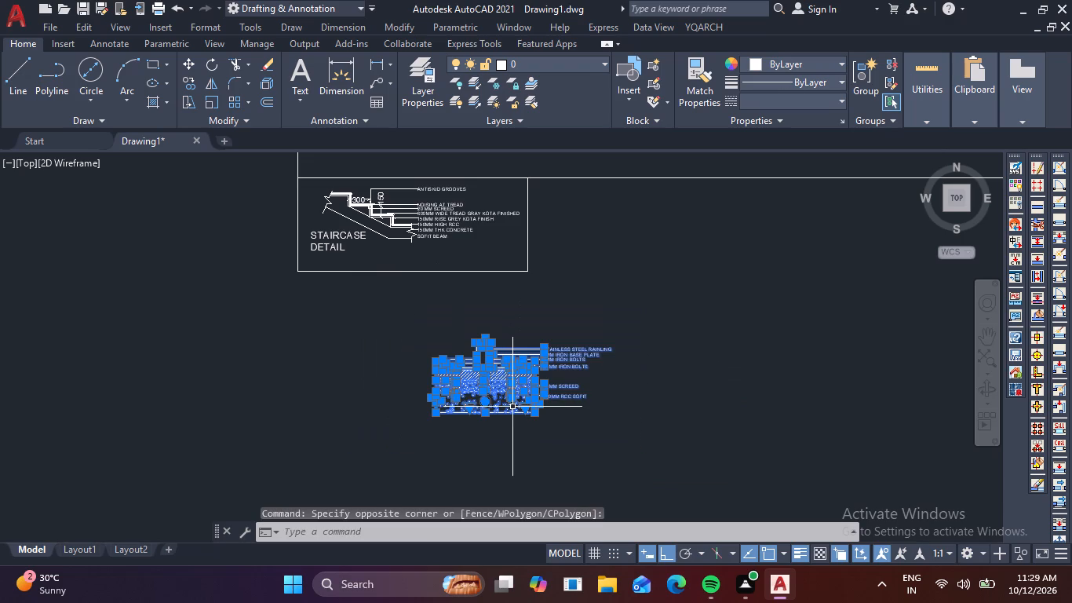
text(M)
key(space)
click(515, 407)
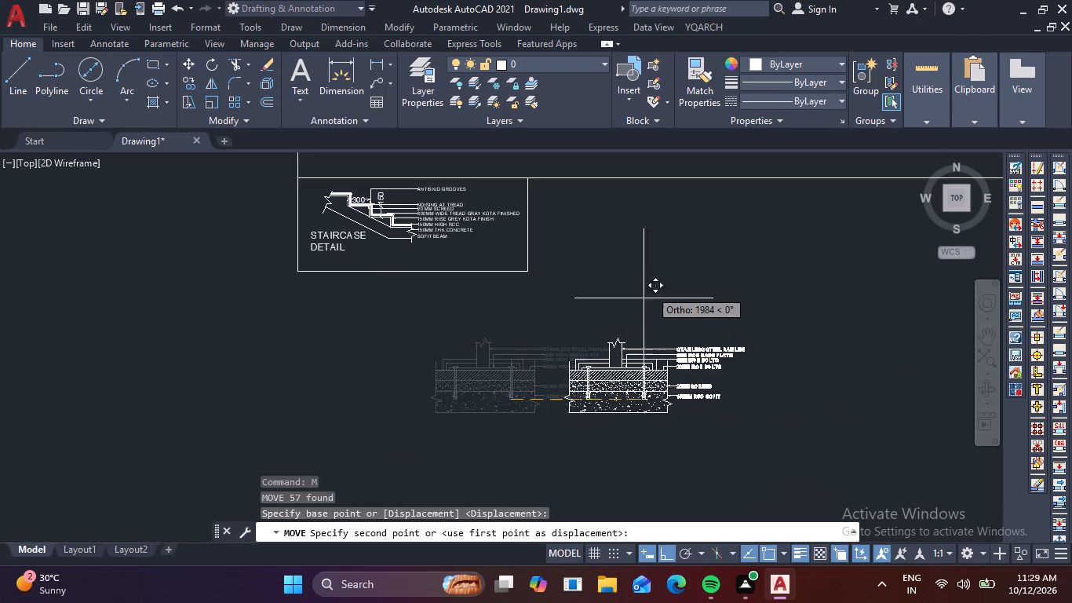
key(F8)
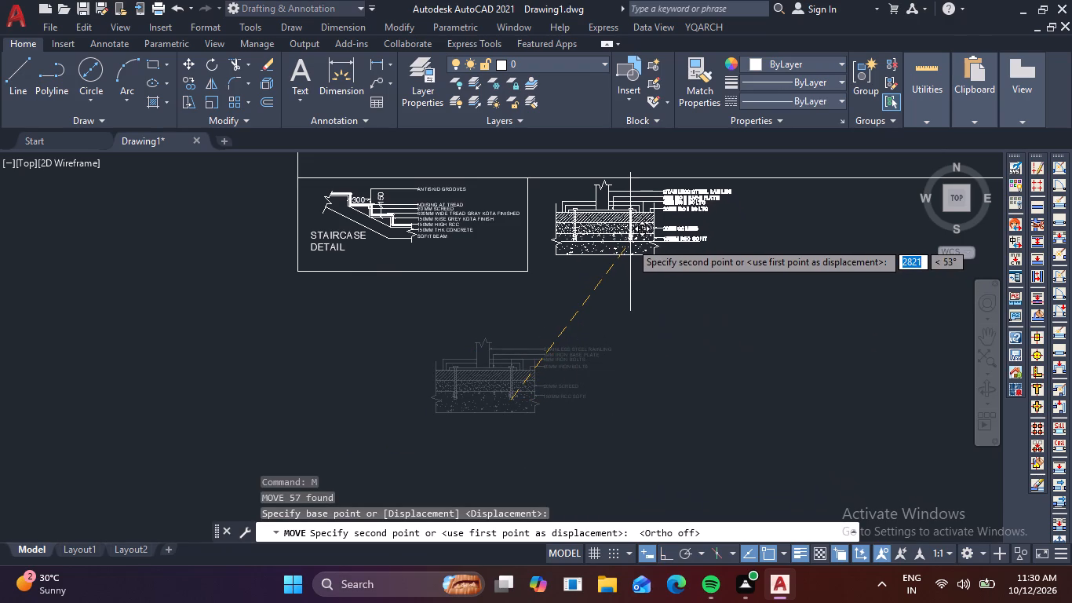
scroll(630, 242, up, 1)
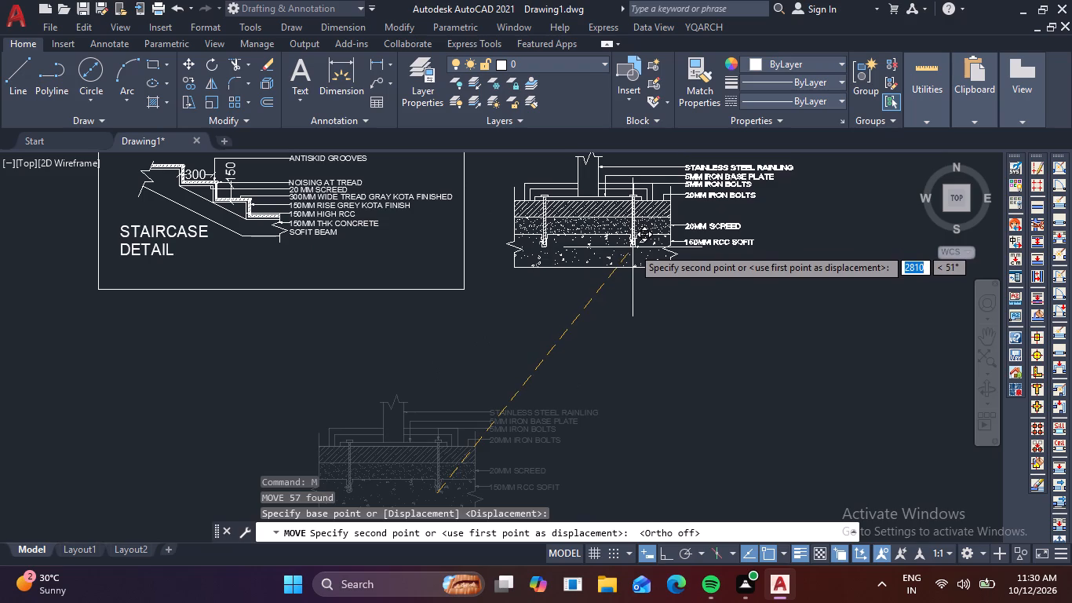
middle_drag(633, 247, 628, 280)
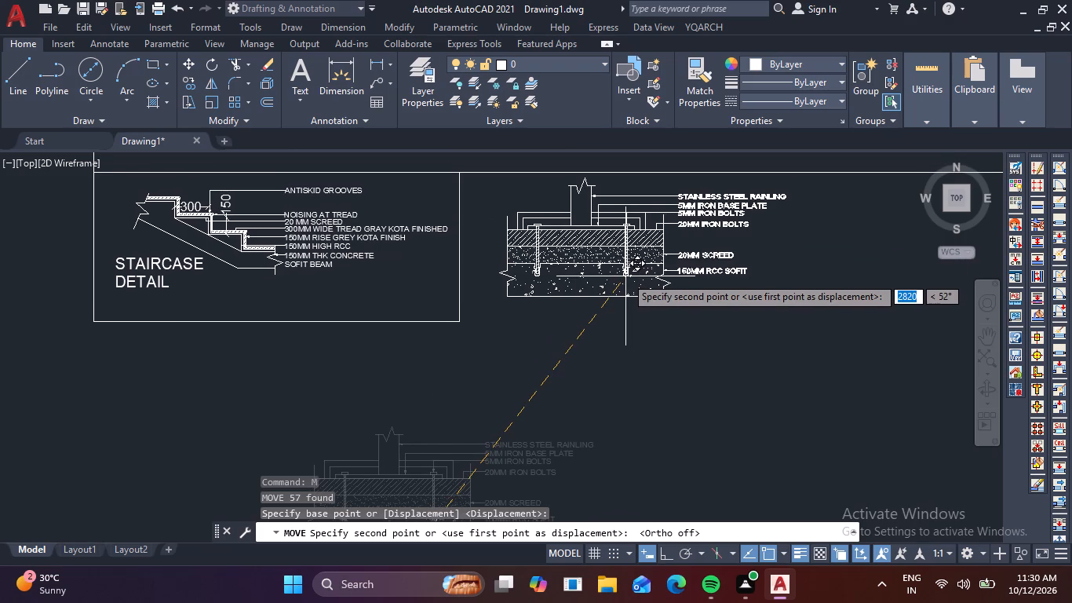
click(625, 276)
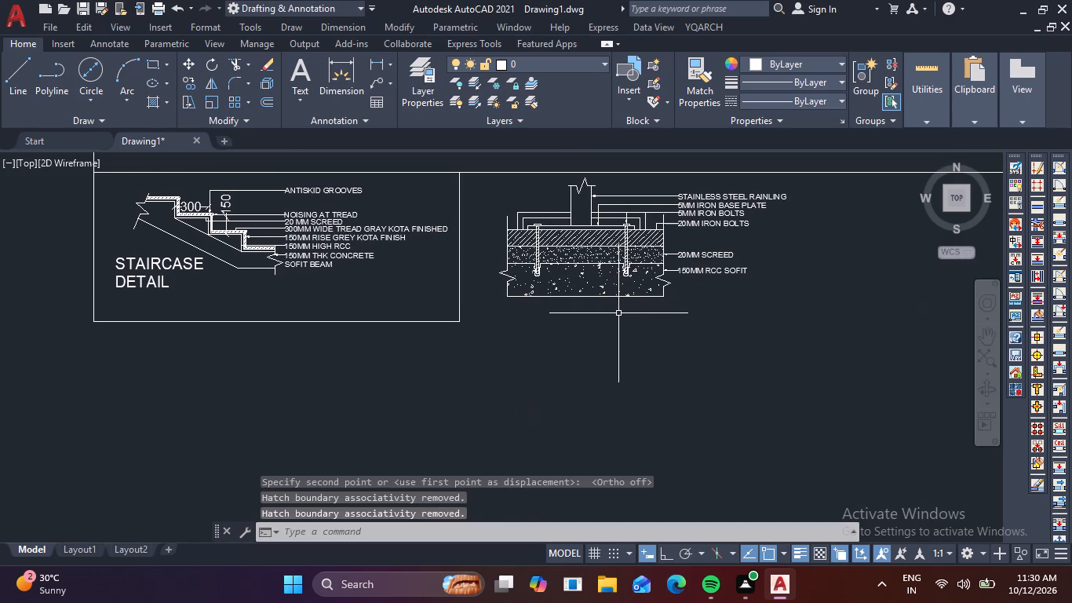
Draw a rectangular frame about 3454 by 1334 around the railing base plate detail, adjoining the staircase detail's frame and matching its height.
key(Escape)
key(r)
key(e)
key(c)
key(space)
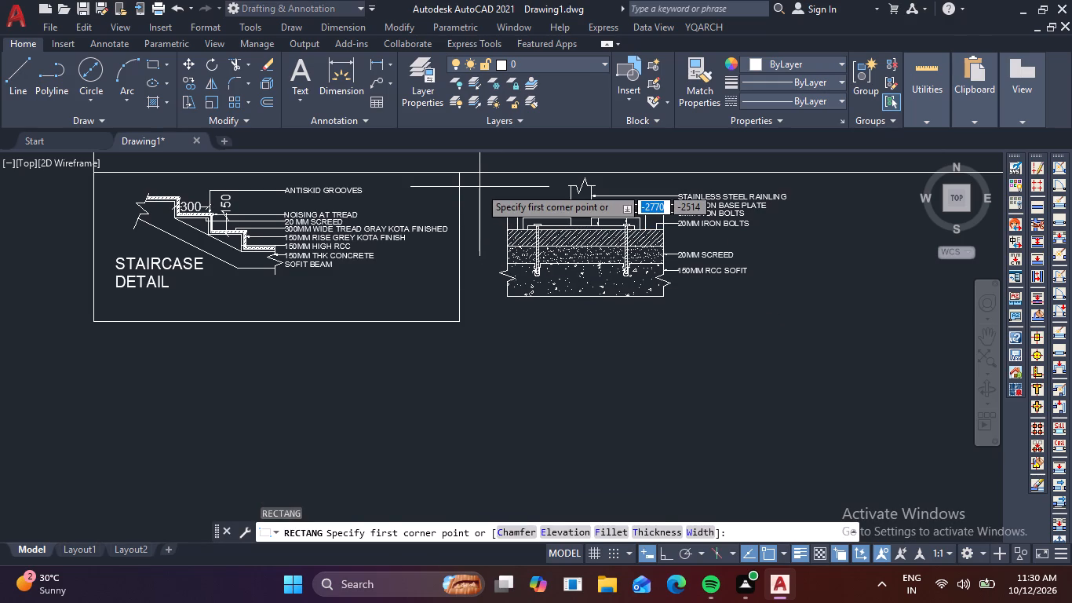
scroll(539, 183, down, 1)
middle_drag(709, 235, 682, 331)
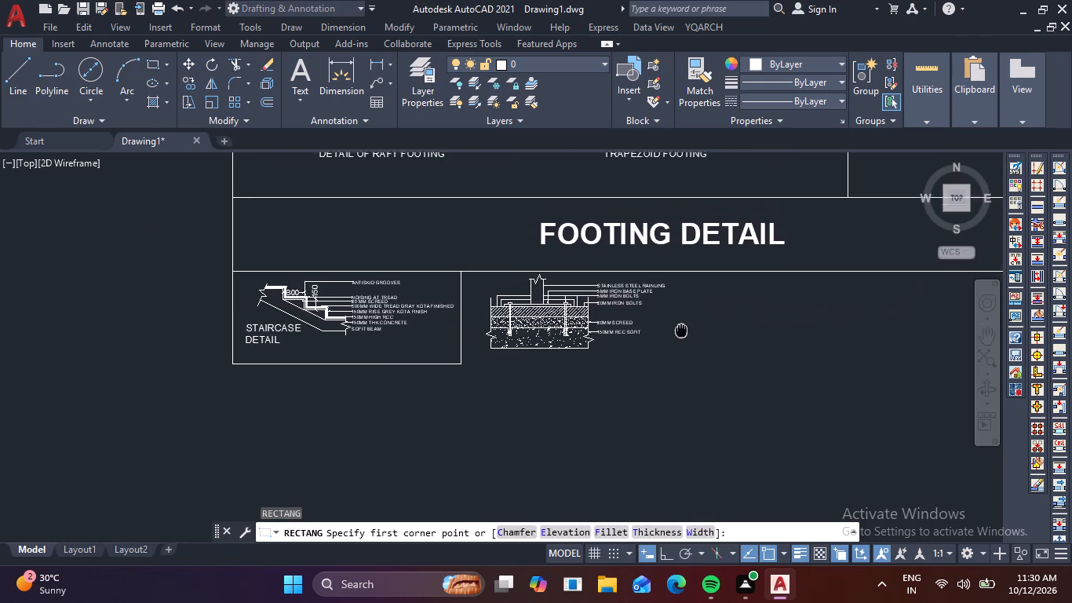
middle_drag(682, 331, 684, 342)
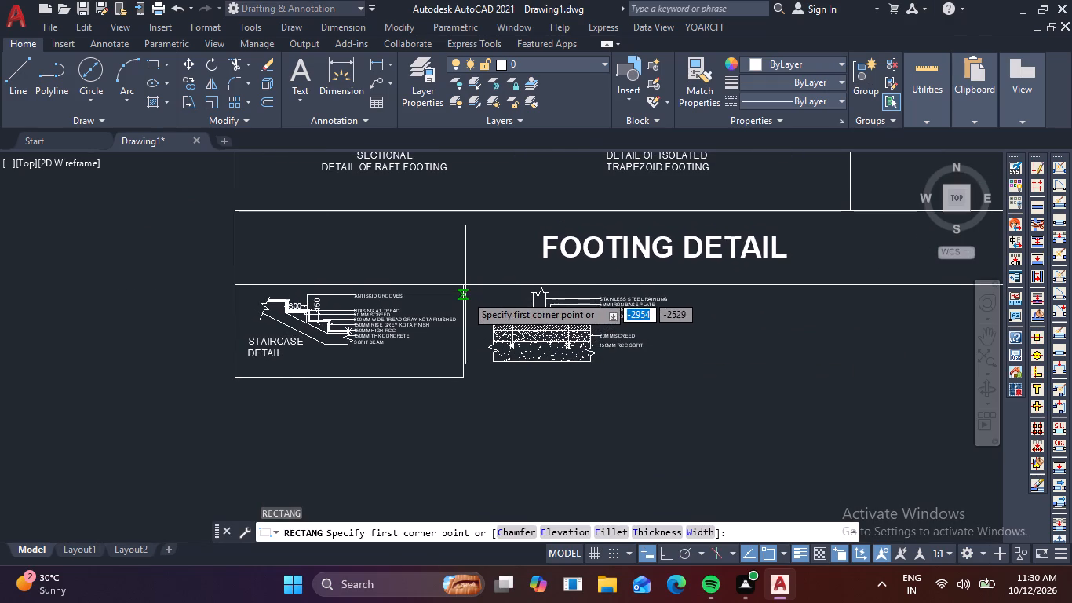
click(465, 290)
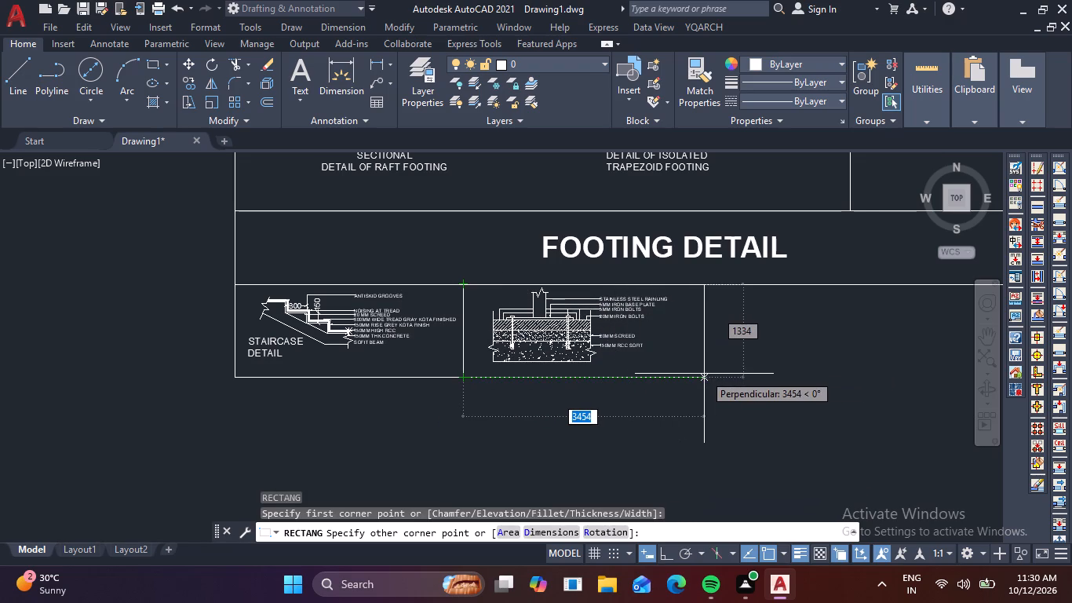
click(704, 374)
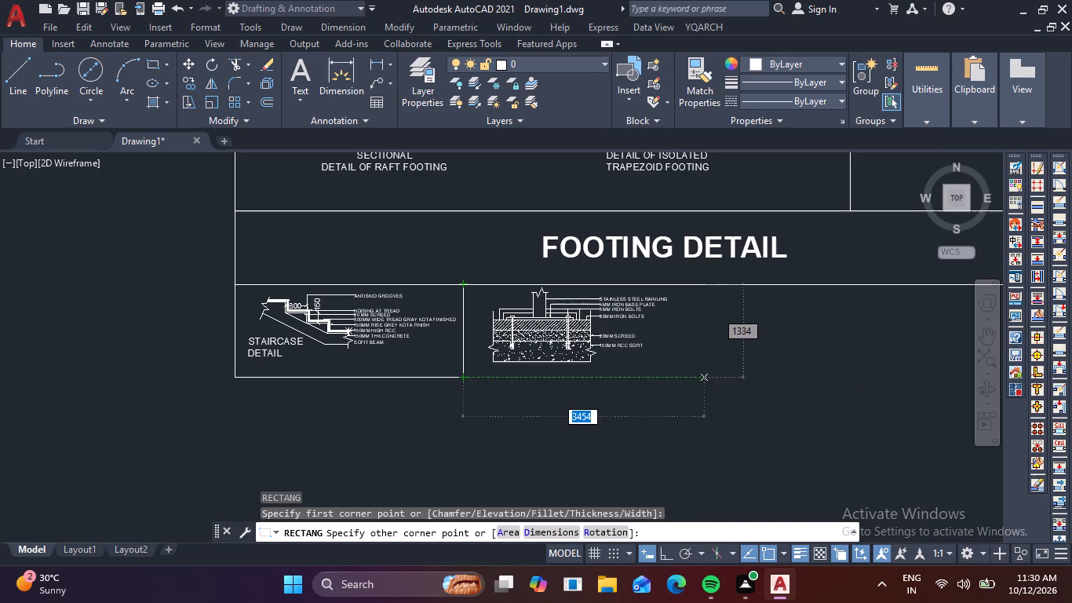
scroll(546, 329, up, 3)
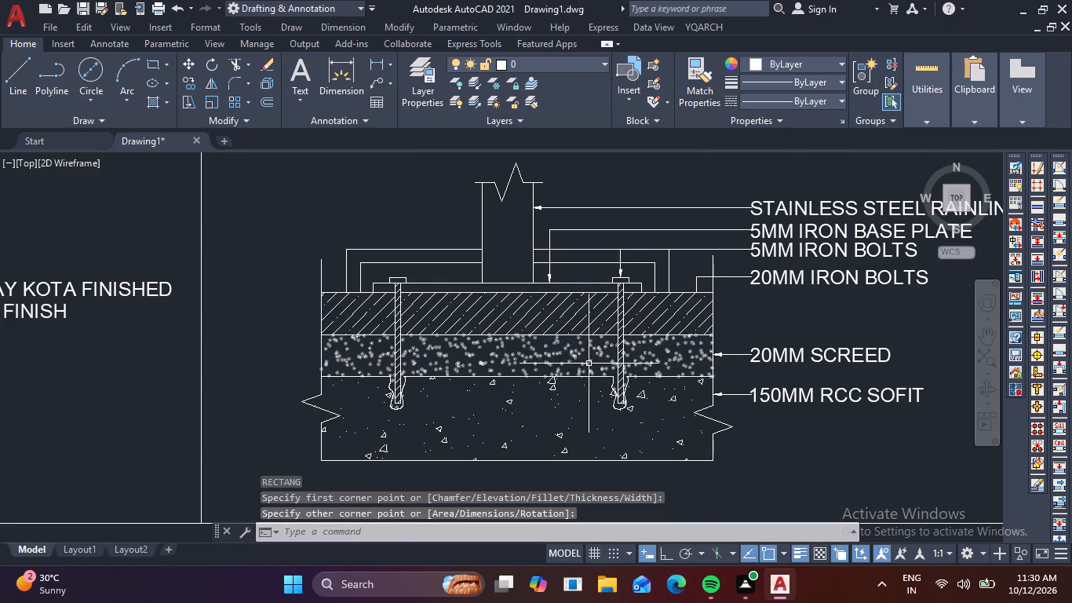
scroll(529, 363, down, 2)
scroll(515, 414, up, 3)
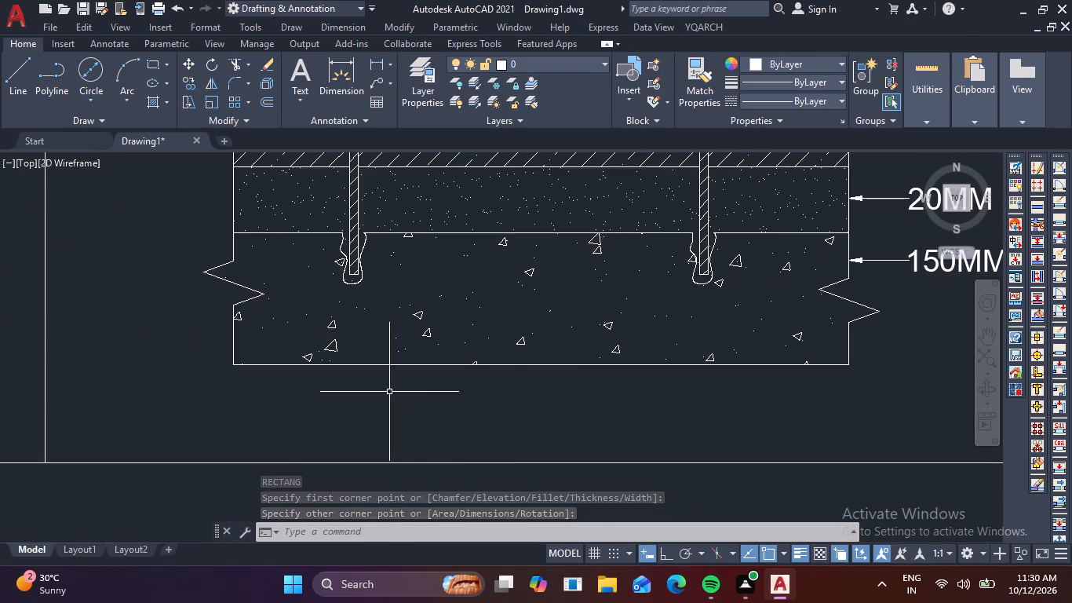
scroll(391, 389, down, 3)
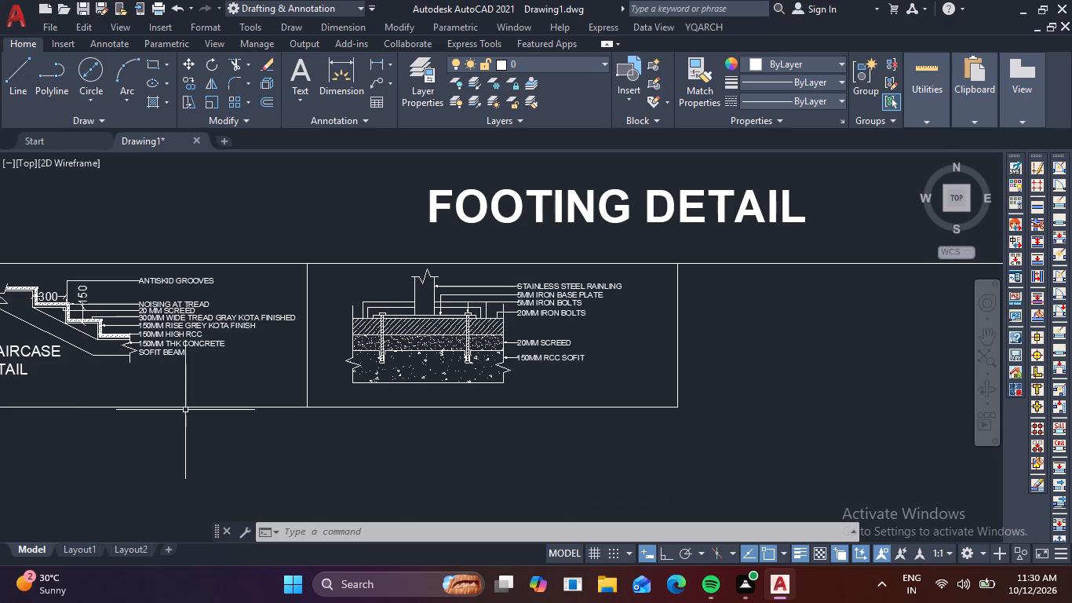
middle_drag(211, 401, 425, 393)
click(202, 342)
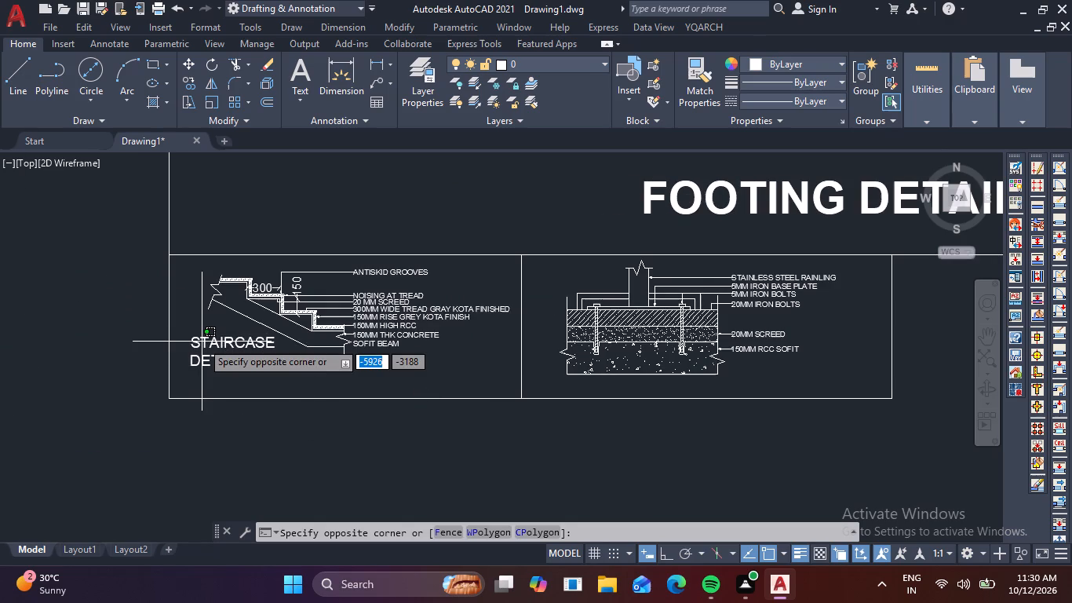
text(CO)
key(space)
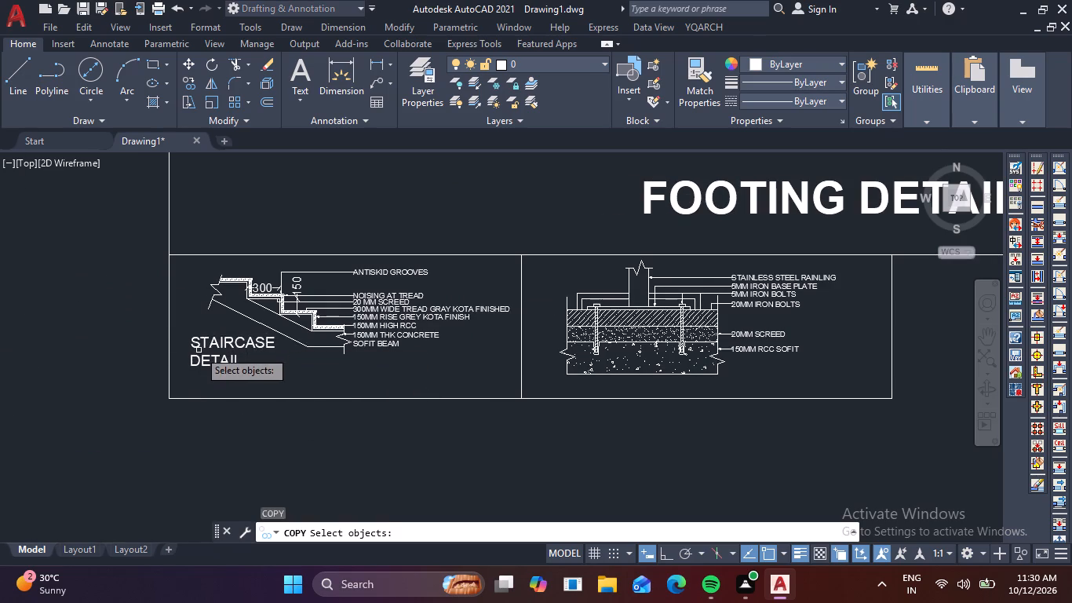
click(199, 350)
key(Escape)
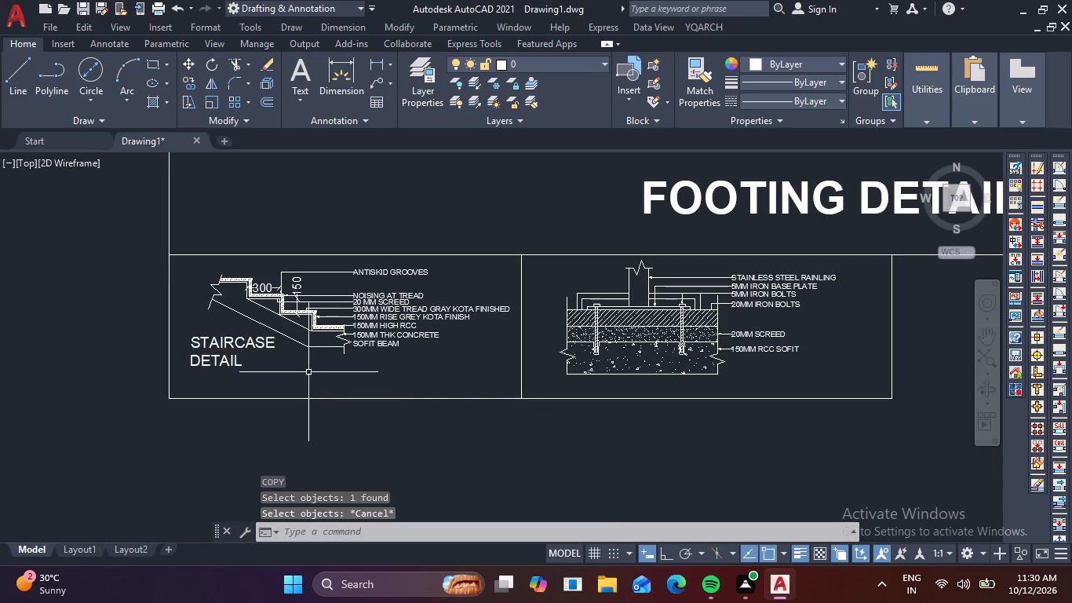
Copy the "STAIRCASE DETAIL" title to just below the lower edge of the railing base plate detail.
click(271, 353)
click(185, 333)
text(CO)
key(space)
click(185, 333)
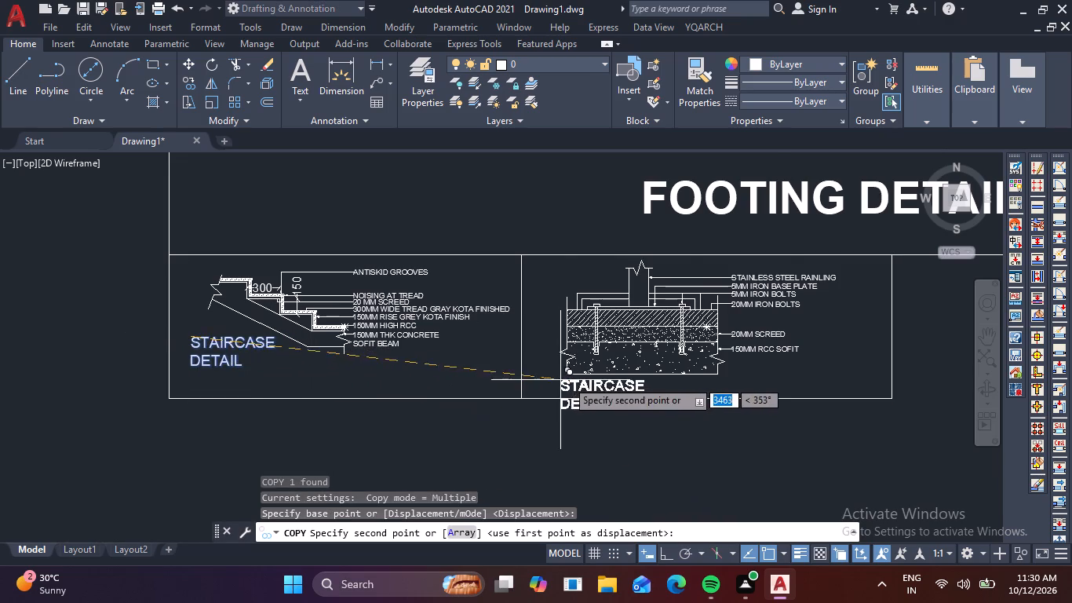
scroll(578, 378, up, 2)
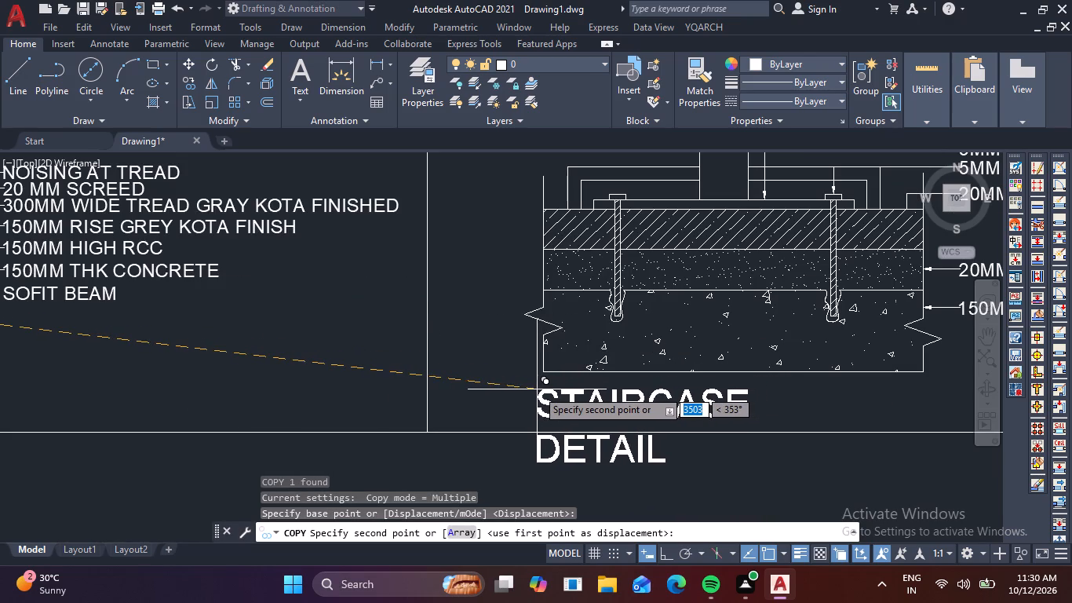
click(541, 390)
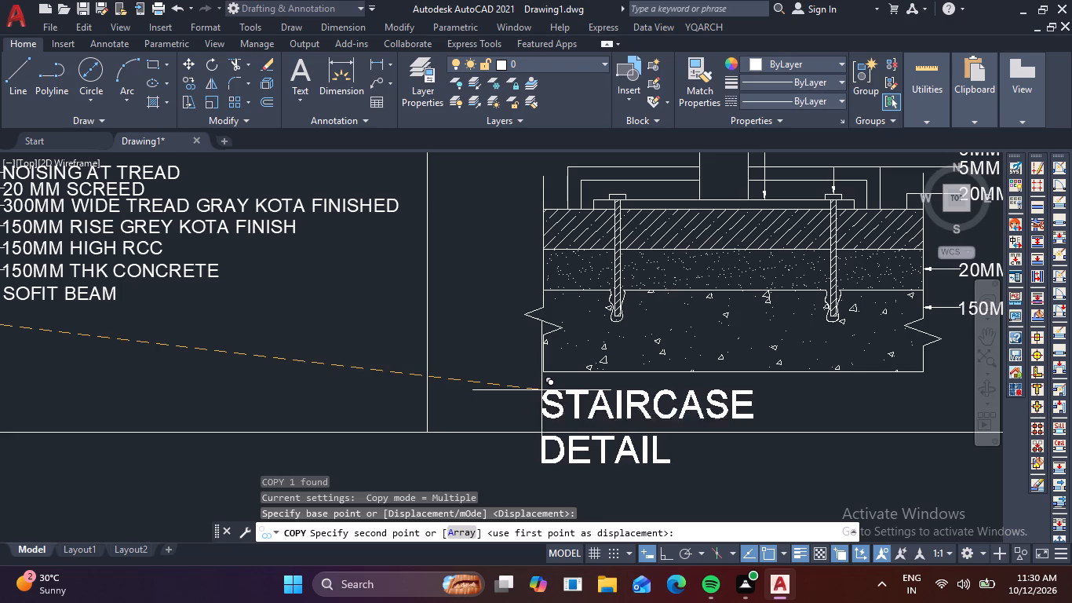
key(Escape)
Rewrite the copied title under the railing base plate detail as "STAIRCASE RAILING FIXTURE".
double_click(607, 402)
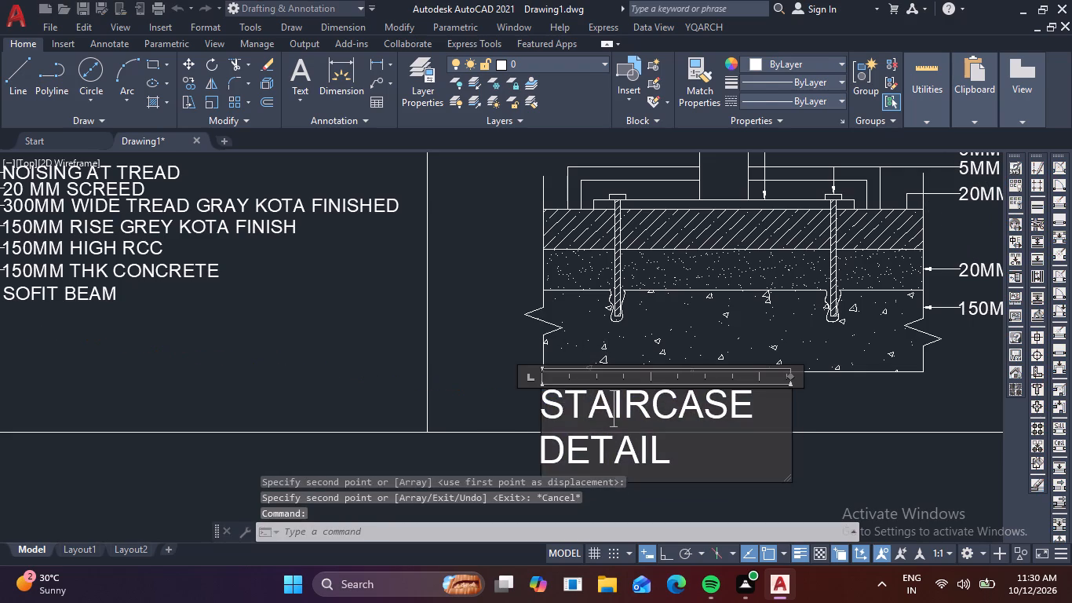
click(660, 445)
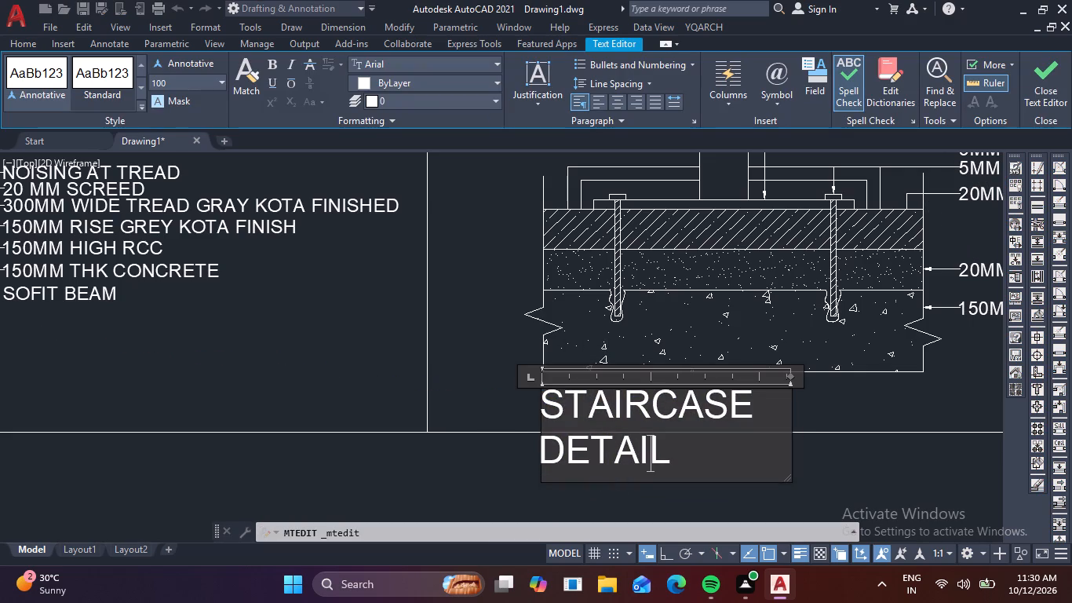
key(Right)
key(BackSpace)
key(BackSpace)
key(BackSpace)
key(BackSpace)
key(BackSpace)
key(BackSpace)
key(BackSpace)
key(BackSpace)
key(BackSpace)
key(BackSpace)
key(BackSpace)
key(BackSpace)
key(BackSpace)
key(BackSpace)
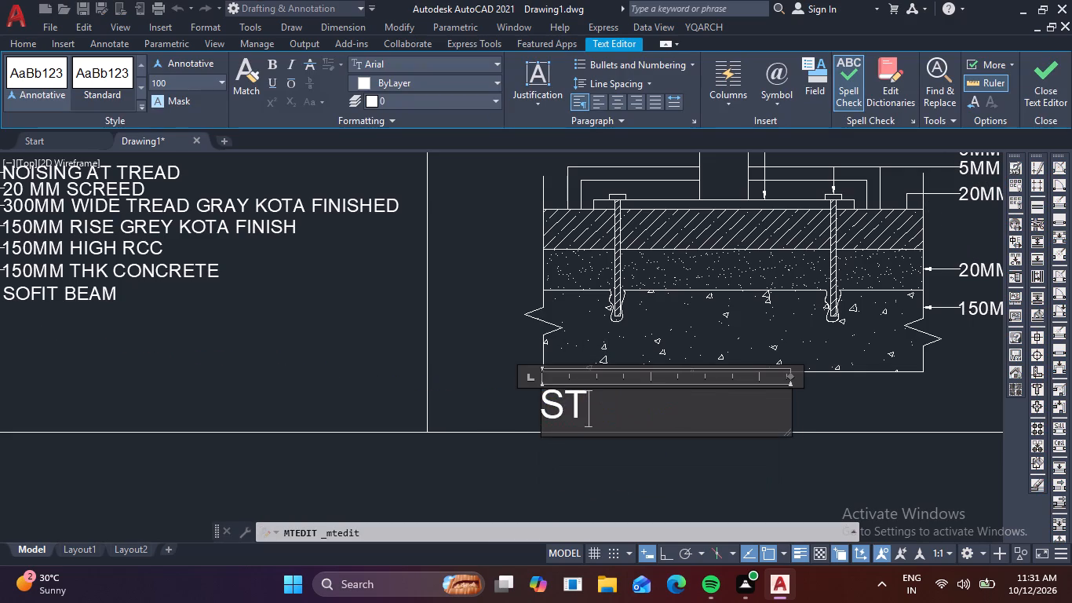
key(BackSpace)
key(BackSpace)
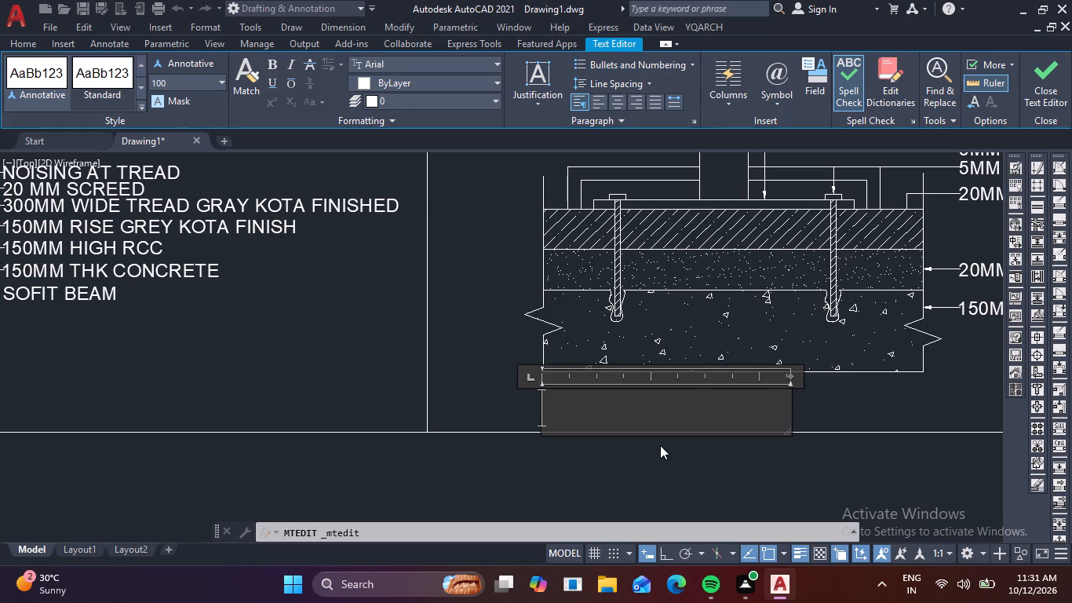
text(STA)
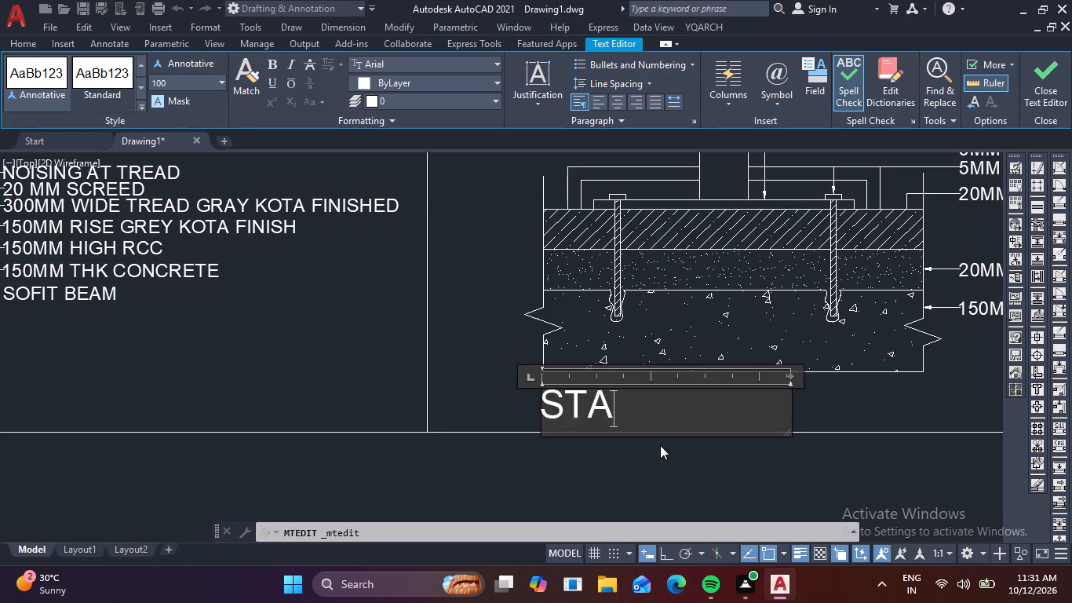
key(i)
key(c)
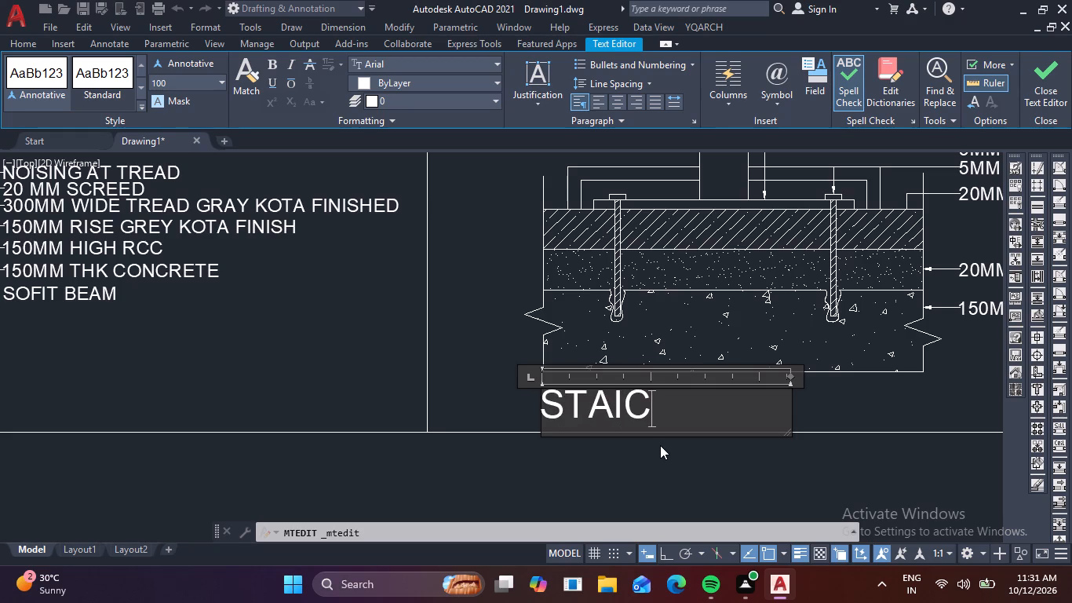
key(BackSpace)
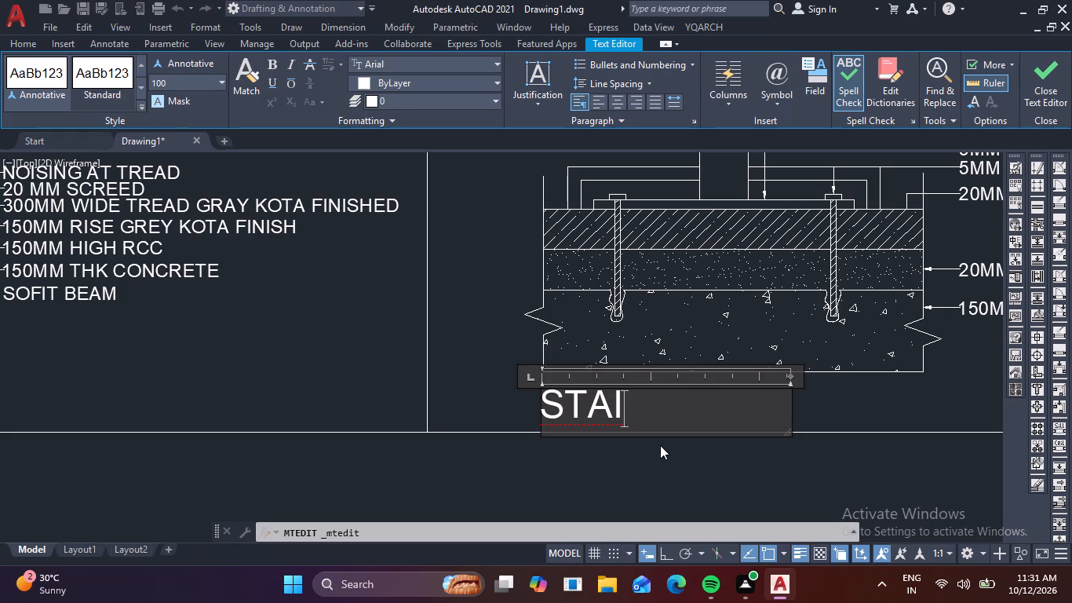
text(RCASE)
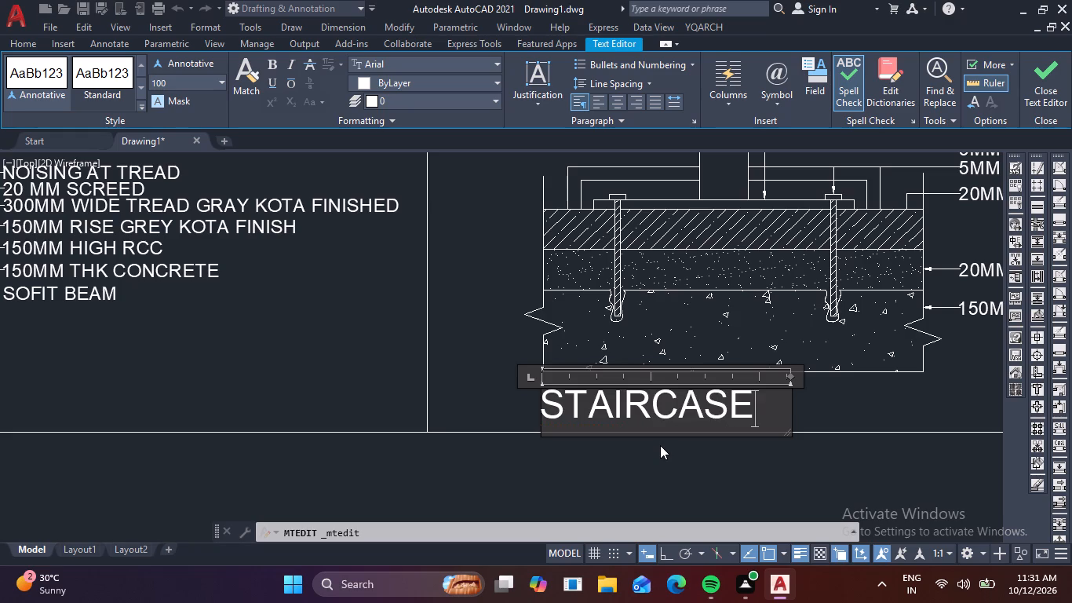
key(space)
text(RA)
key(i)
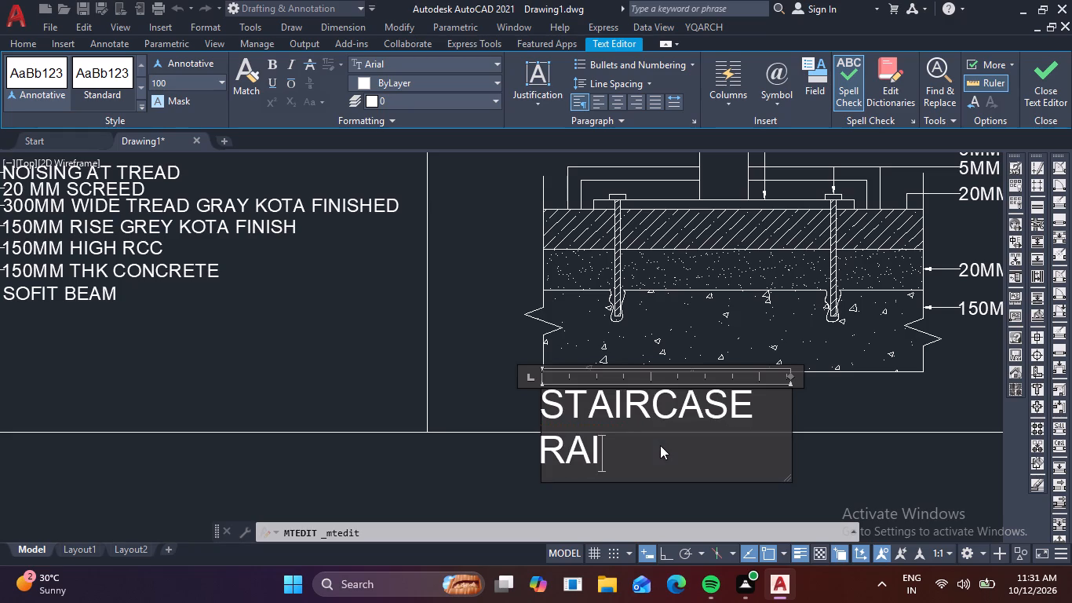
text(LING)
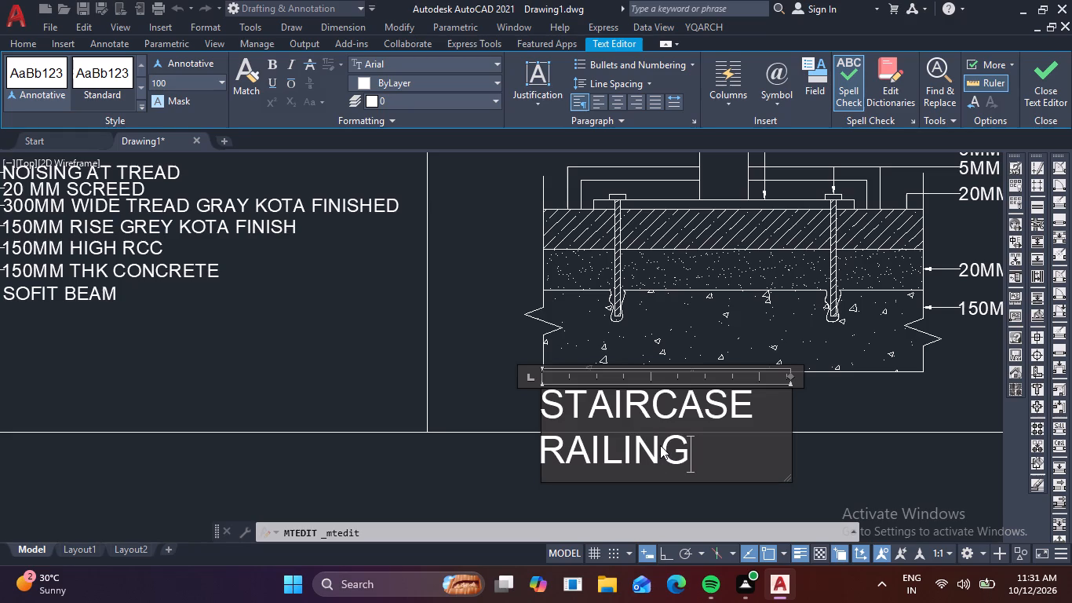
key(space)
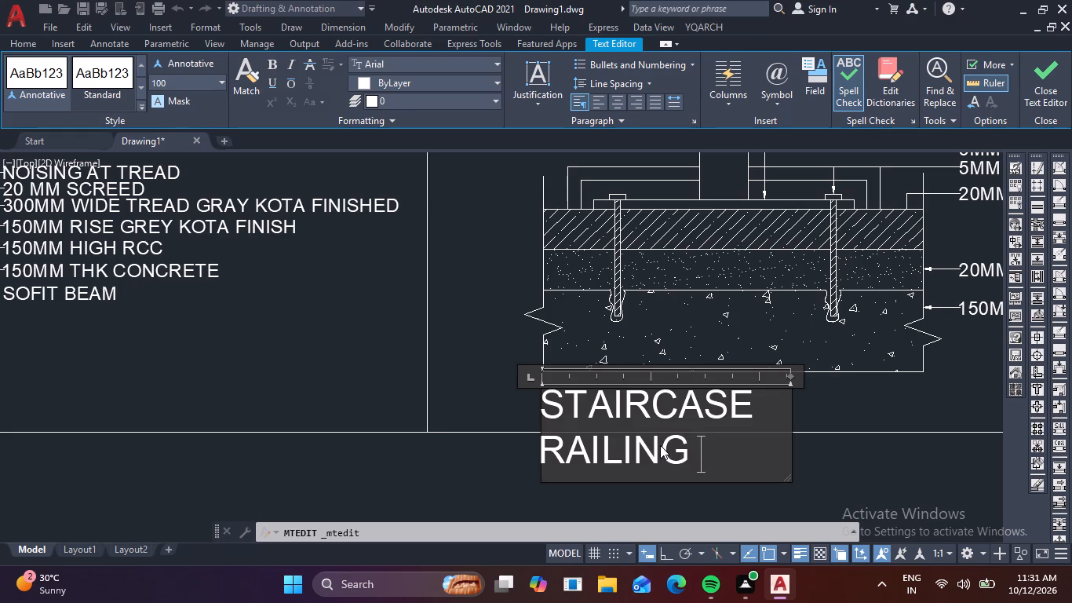
text(FIX)
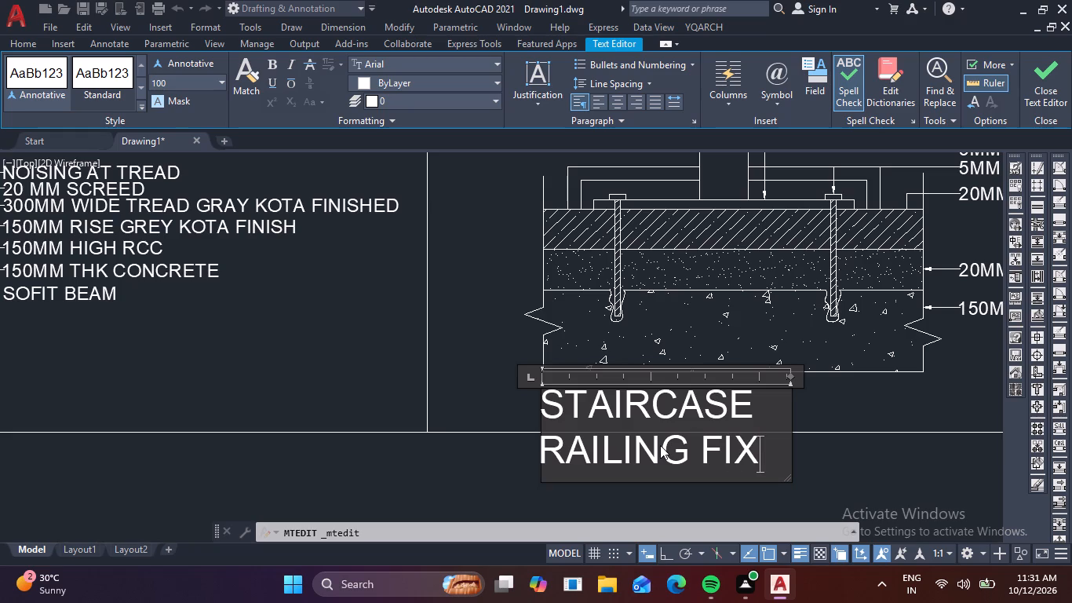
text(TU)
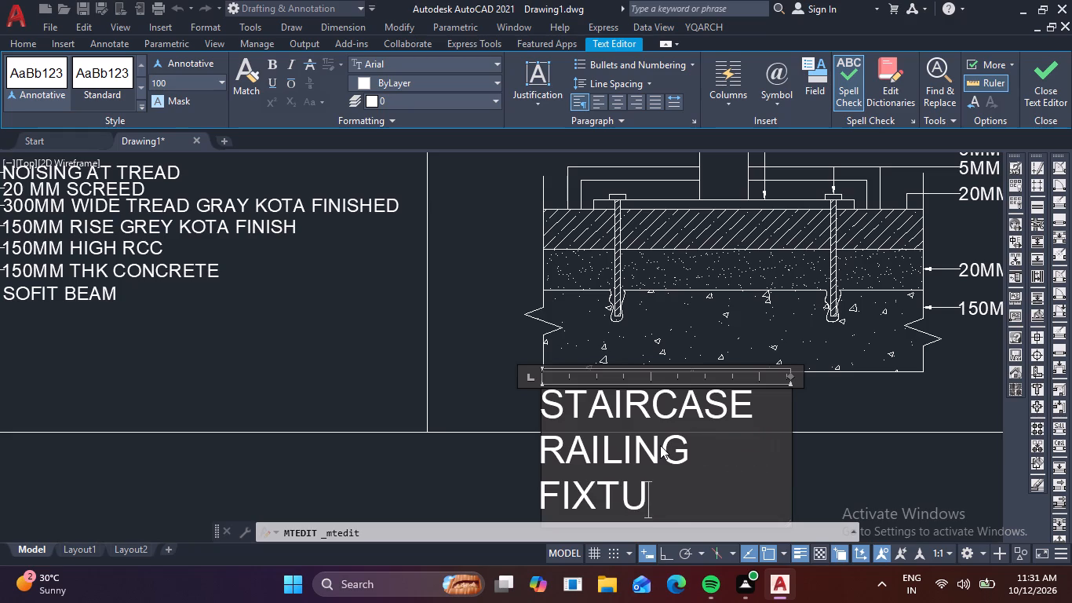
text(RE)
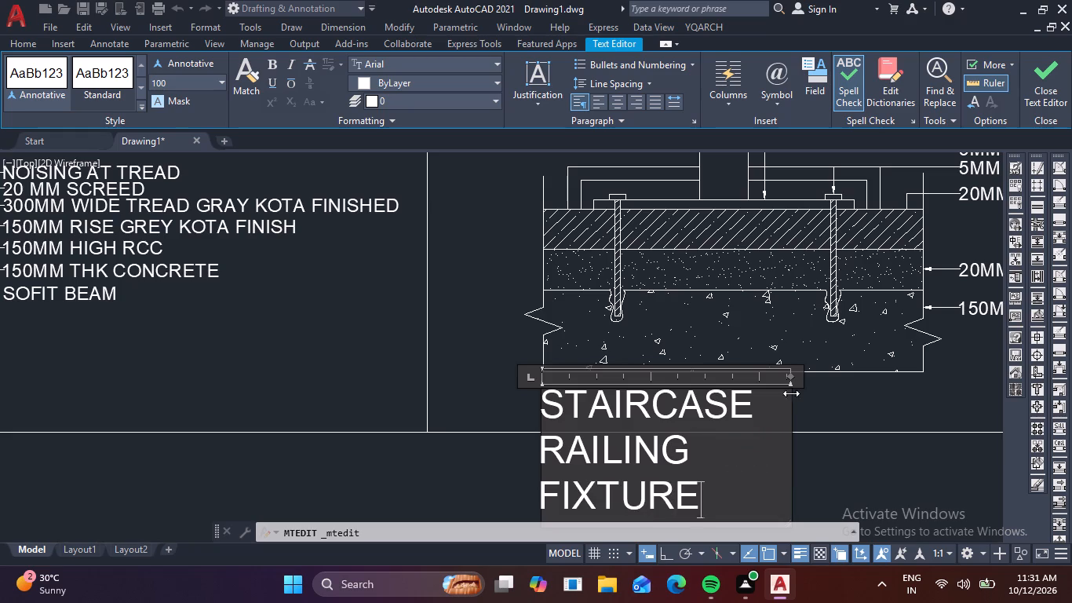
Widen the title's text frame so "STAIRCASE RAILING FIXTURE" fits on a single line, and finish the text edit.
drag(786, 376, 877, 359)
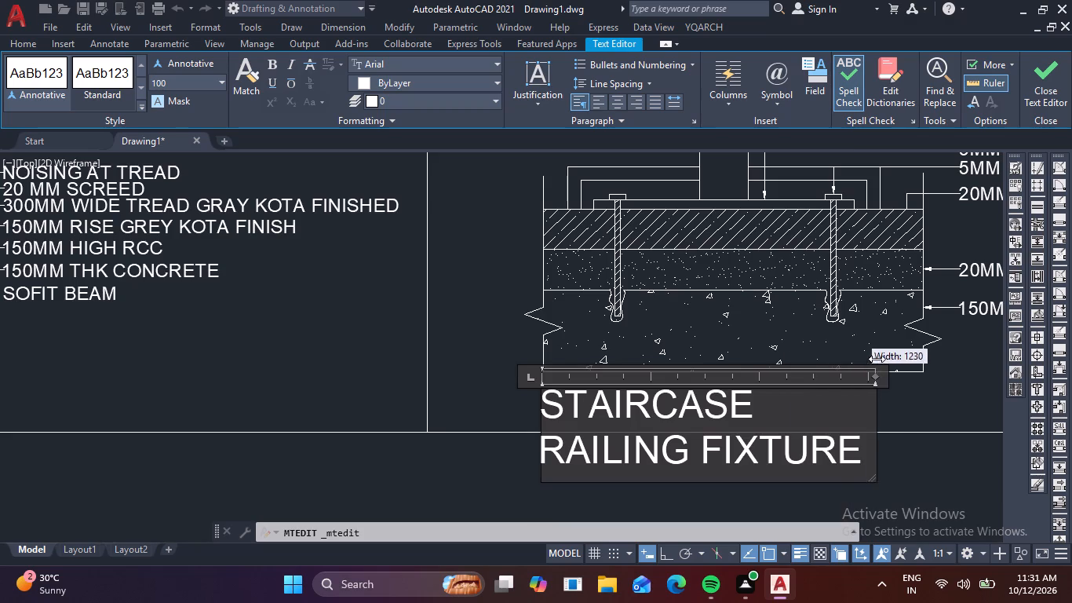
drag(877, 359, 938, 355)
middle_drag(938, 355, 656, 377)
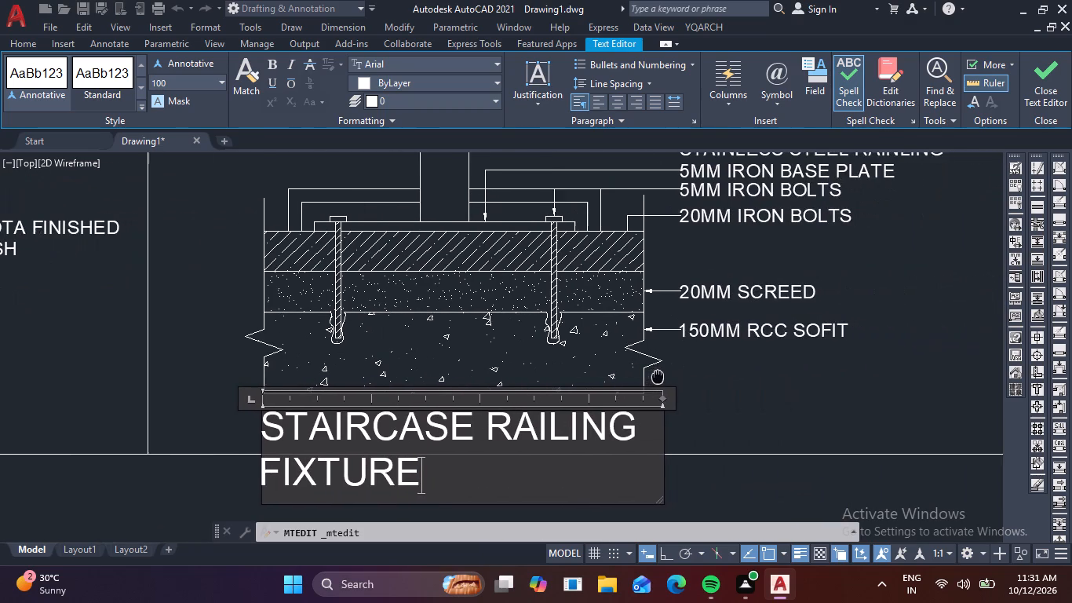
middle_drag(656, 377, 654, 376)
drag(655, 398, 759, 386)
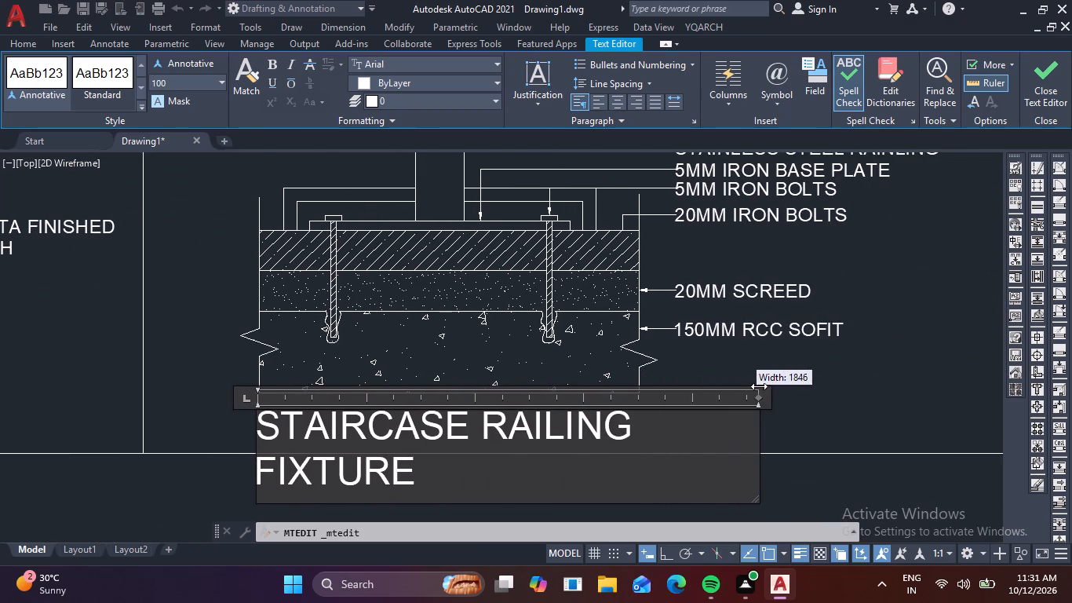
drag(759, 386, 842, 371)
click(920, 394)
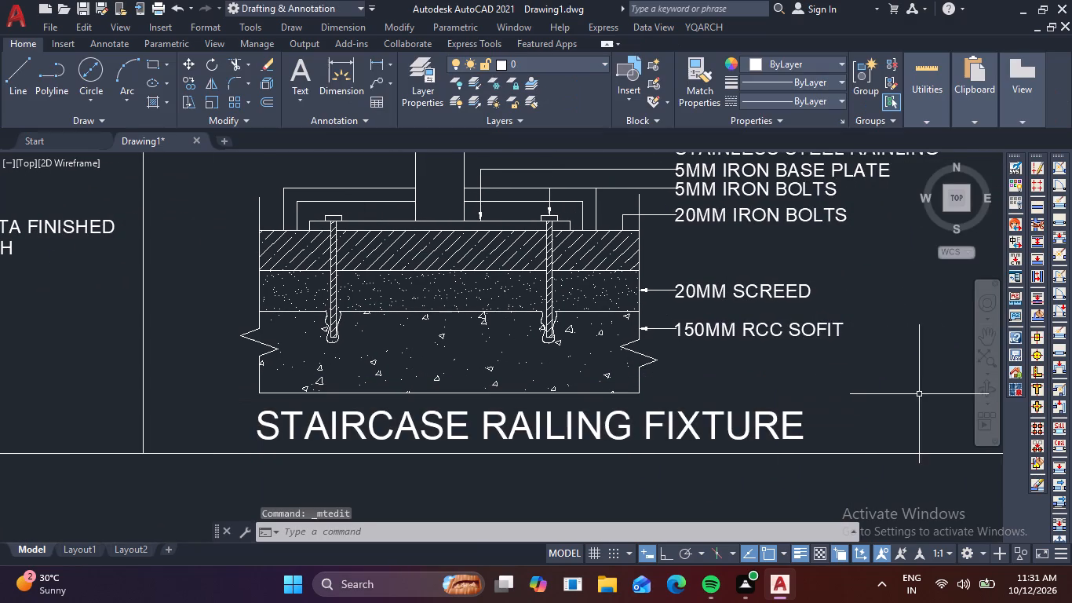
Review the arrangement of the footing, staircase and railing fixture details and their adjoining frames.
scroll(919, 394, down, 2)
middle_drag(883, 449, 530, 482)
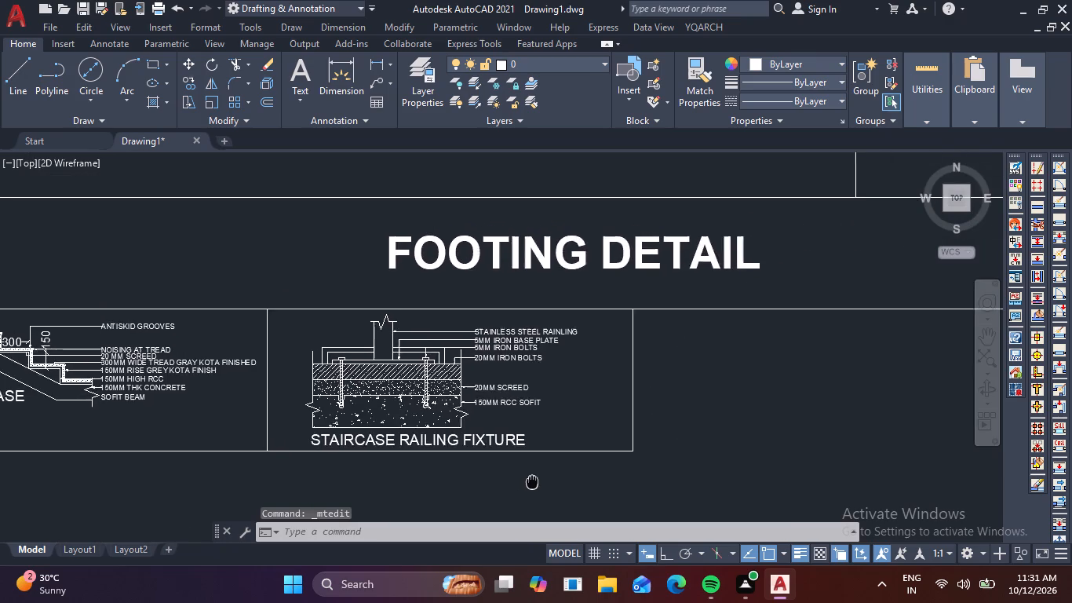
middle_drag(530, 482, 443, 466)
scroll(432, 457, down, 2)
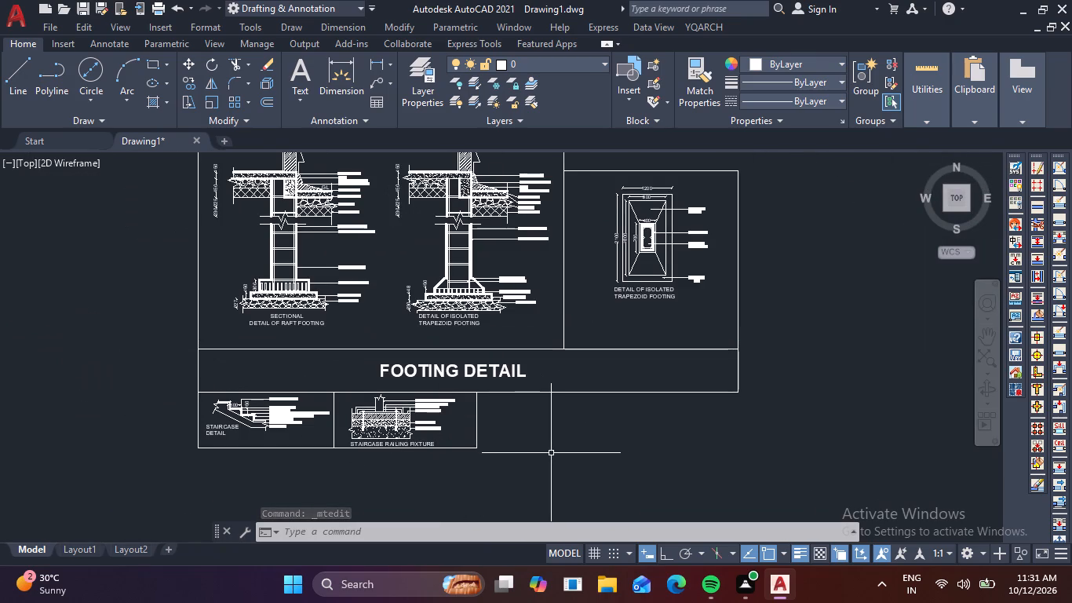
middle_drag(551, 453, 534, 433)
middle_drag(526, 439, 530, 369)
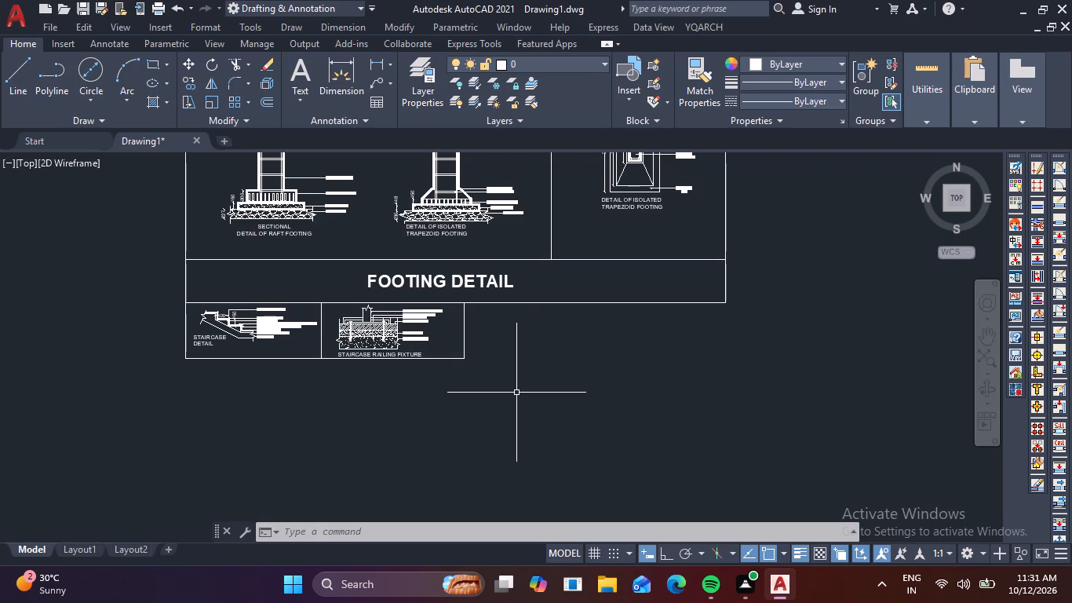
scroll(512, 400, down, 2)
middle_drag(550, 422, 428, 357)
scroll(484, 411, up, 1)
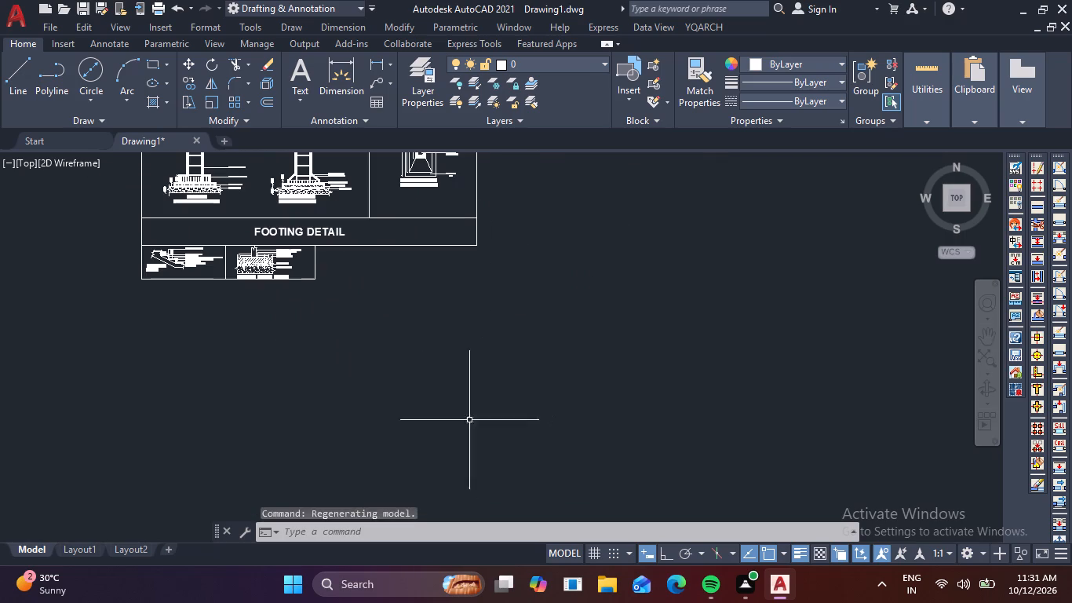
middle_drag(352, 292, 364, 336)
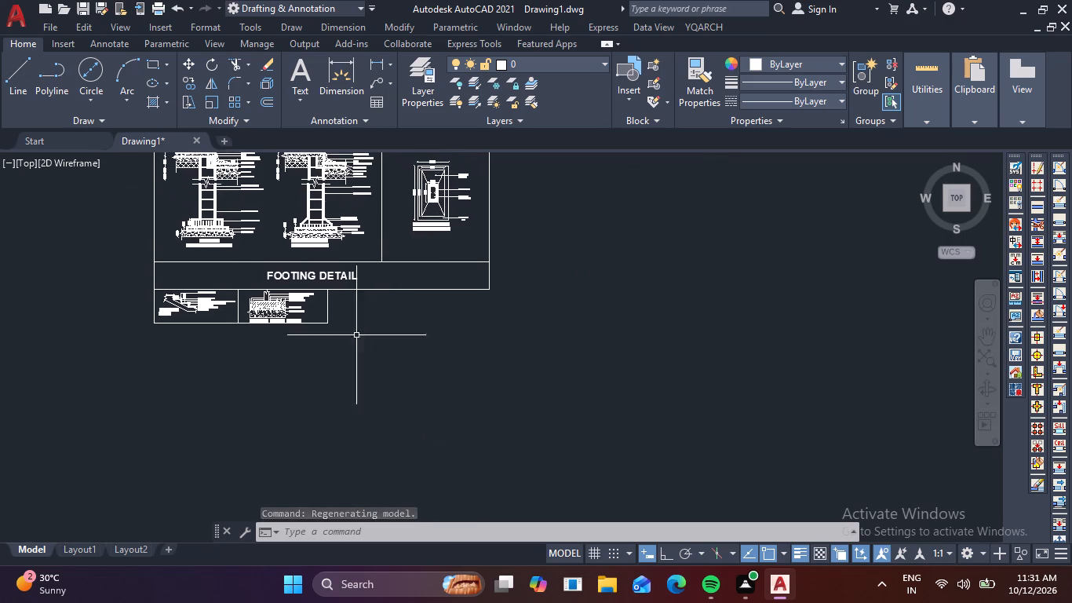
scroll(300, 309, up, 2)
scroll(342, 327, down, 2)
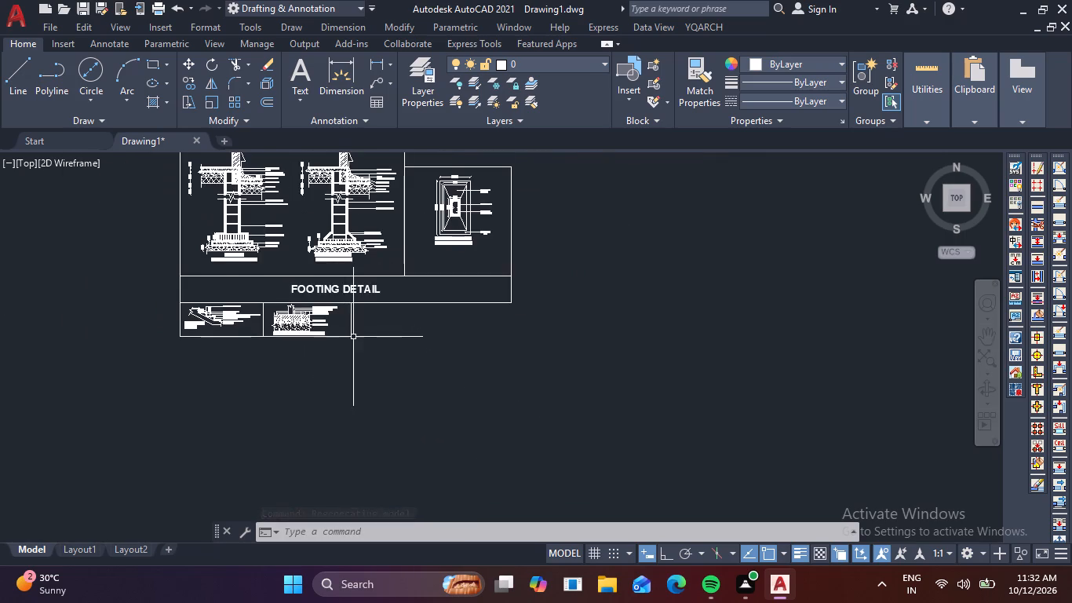
middle_drag(355, 339, 384, 418)
scroll(359, 312, up, 4)
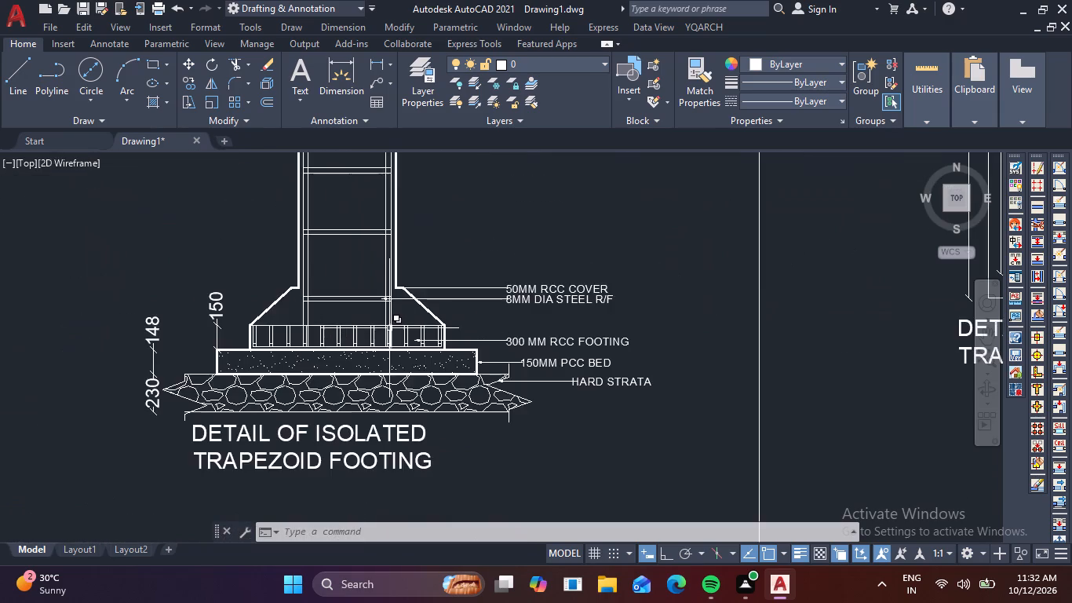
scroll(389, 328, down, 3)
scroll(523, 396, down, 1)
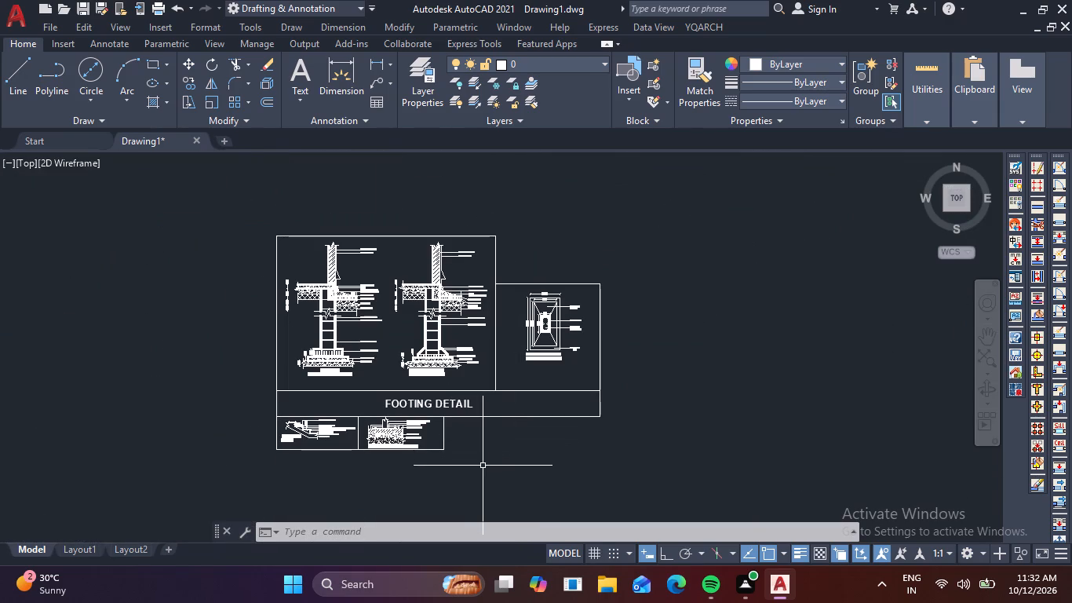
scroll(483, 466, up, 1)
middle_drag(483, 466, 502, 359)
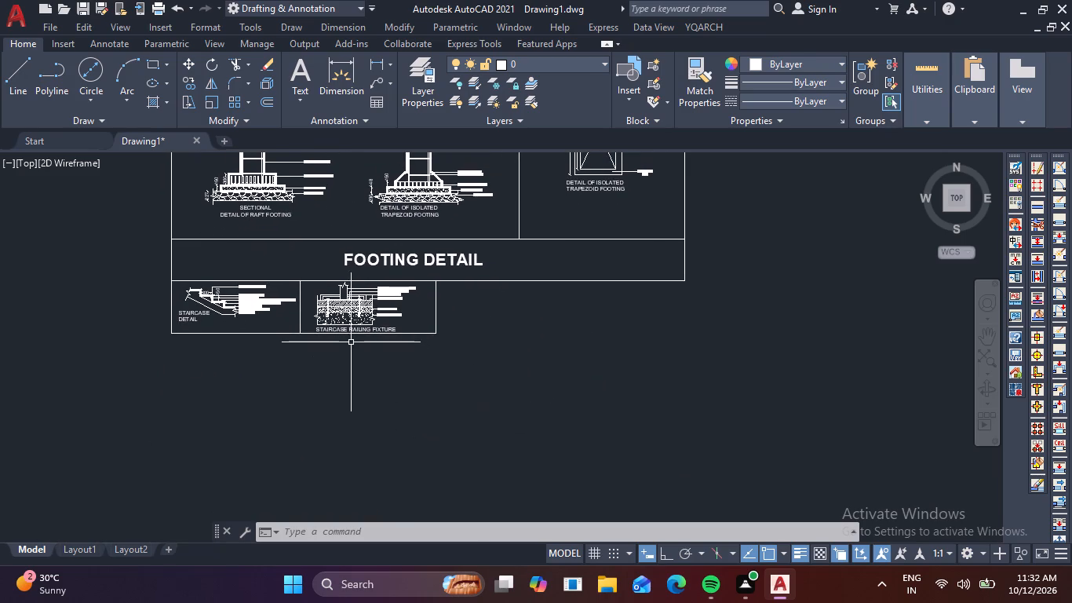
Set the lineweight of the horizontal boundary lines above and below the hatched and screed layers in the railing fixture to 0.30 mm.
scroll(345, 333, up, 5)
scroll(385, 319, down, 1)
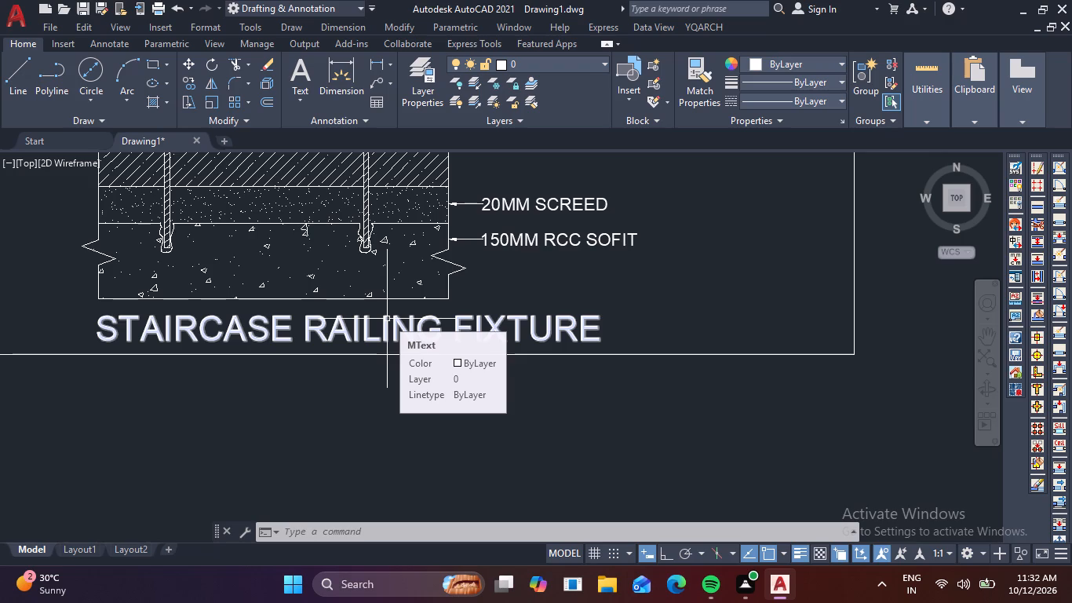
scroll(334, 254, up, 1)
middle_drag(334, 254, 390, 323)
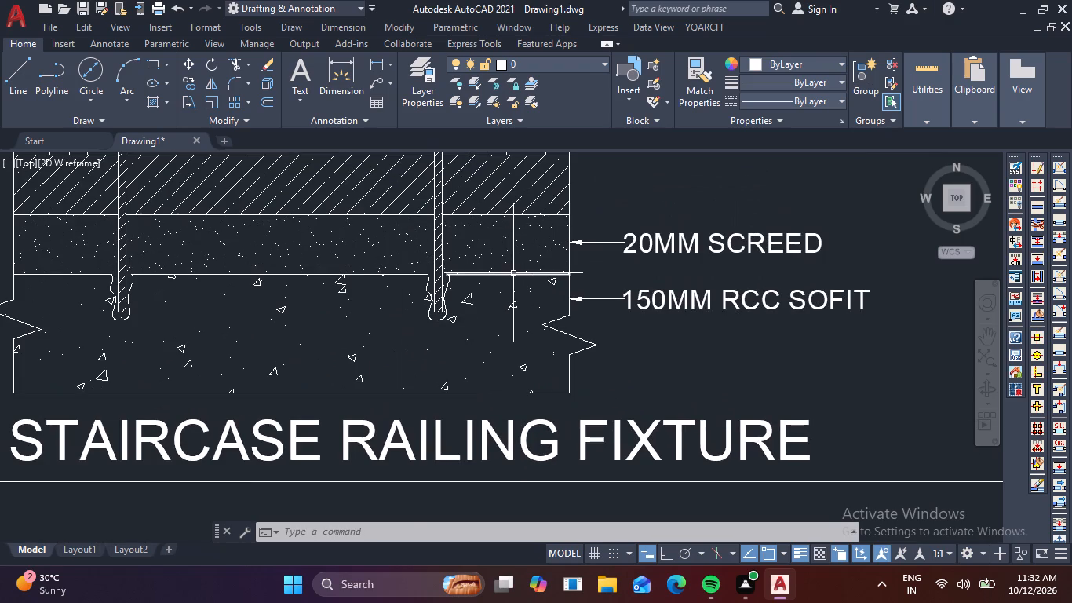
click(513, 274)
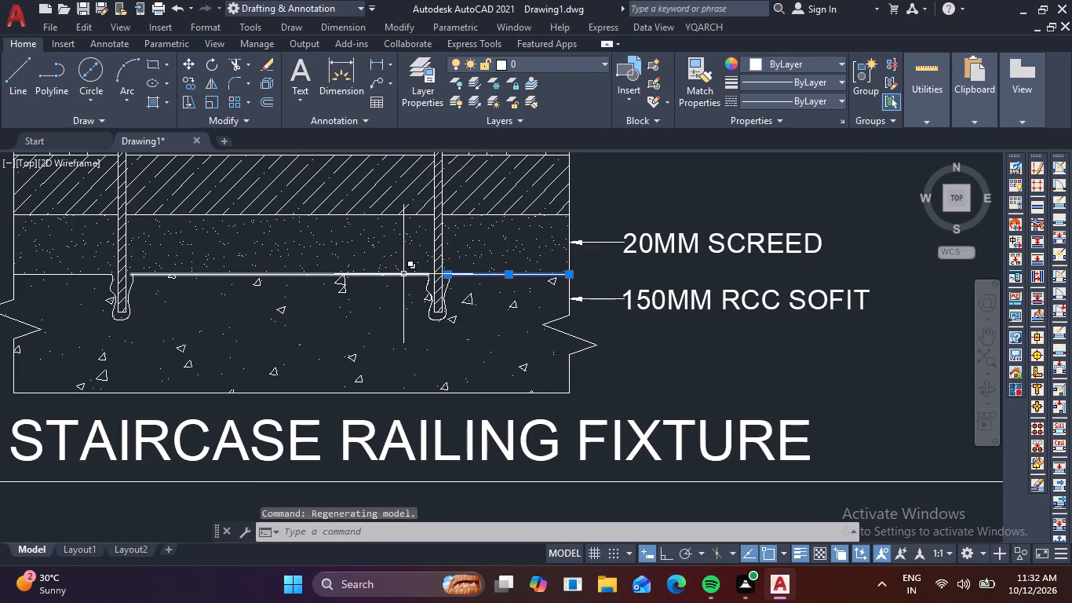
click(403, 274)
click(69, 275)
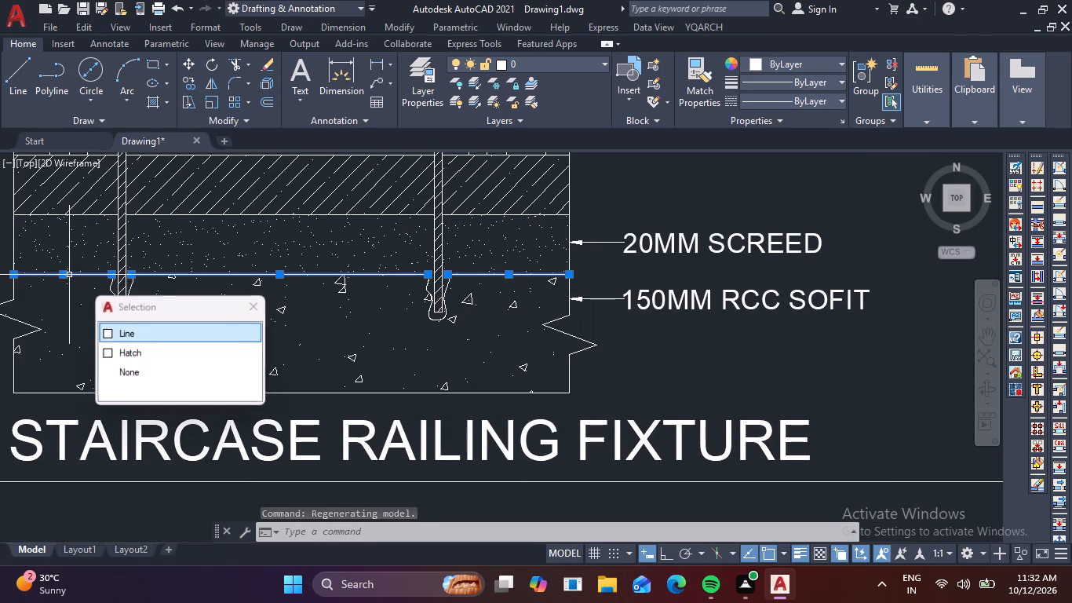
click(89, 215)
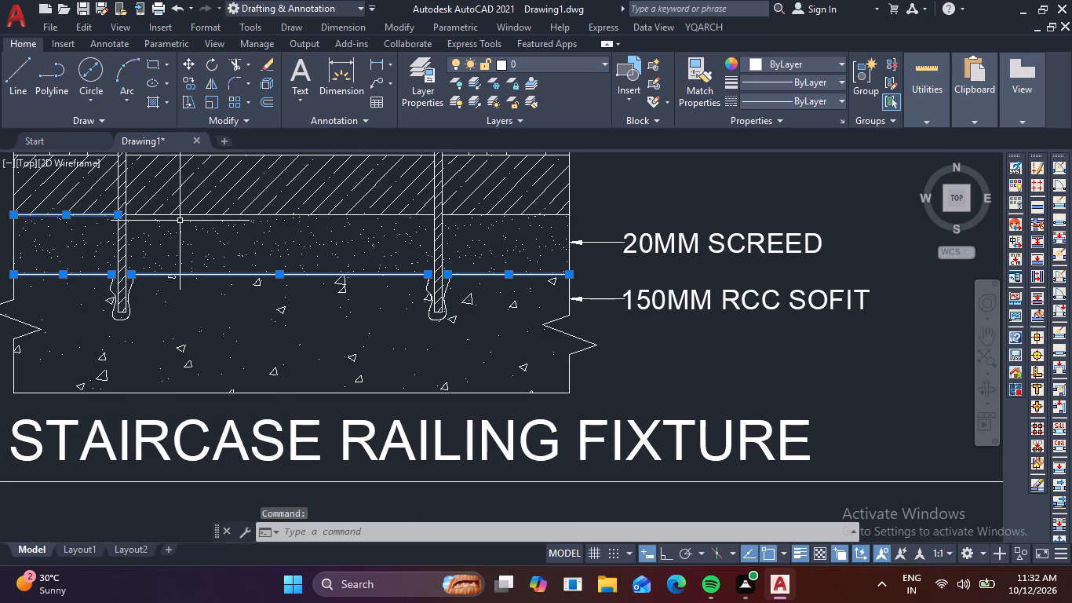
click(185, 215)
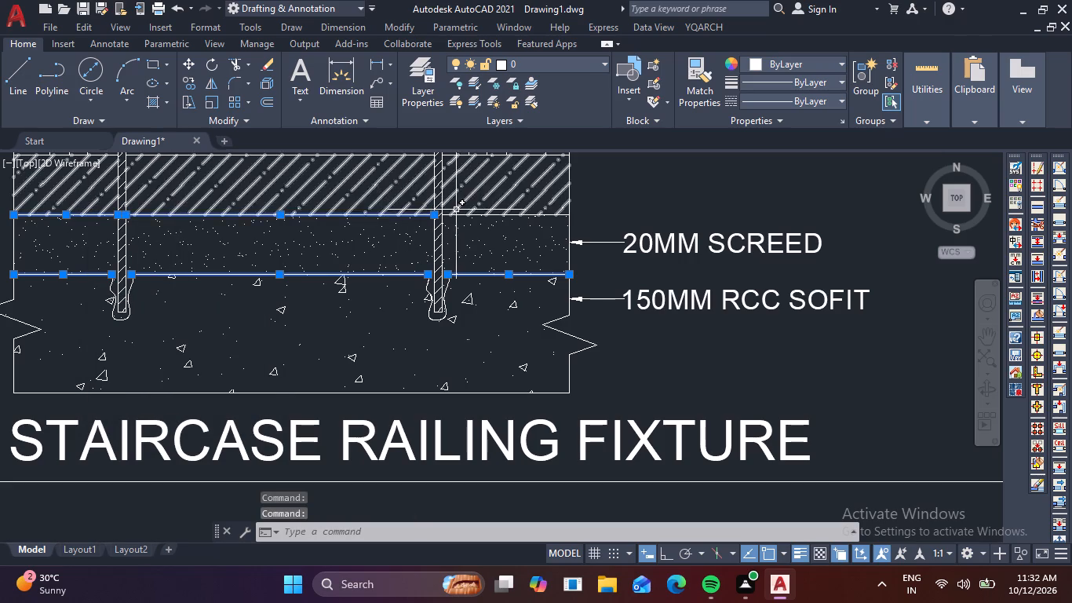
click(461, 214)
middle_drag(479, 169, 498, 272)
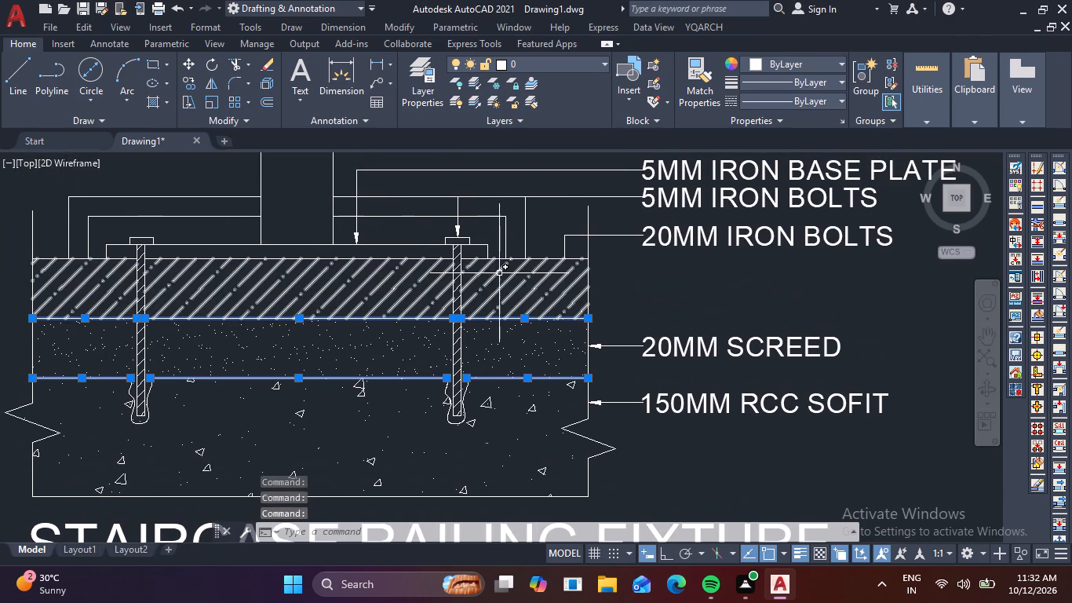
click(501, 258)
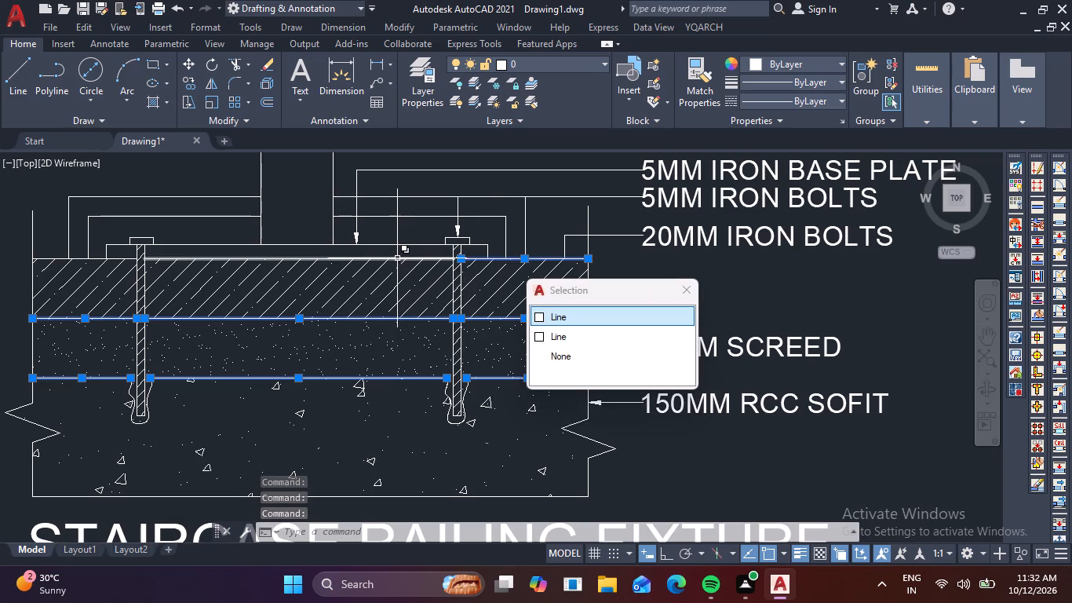
click(392, 258)
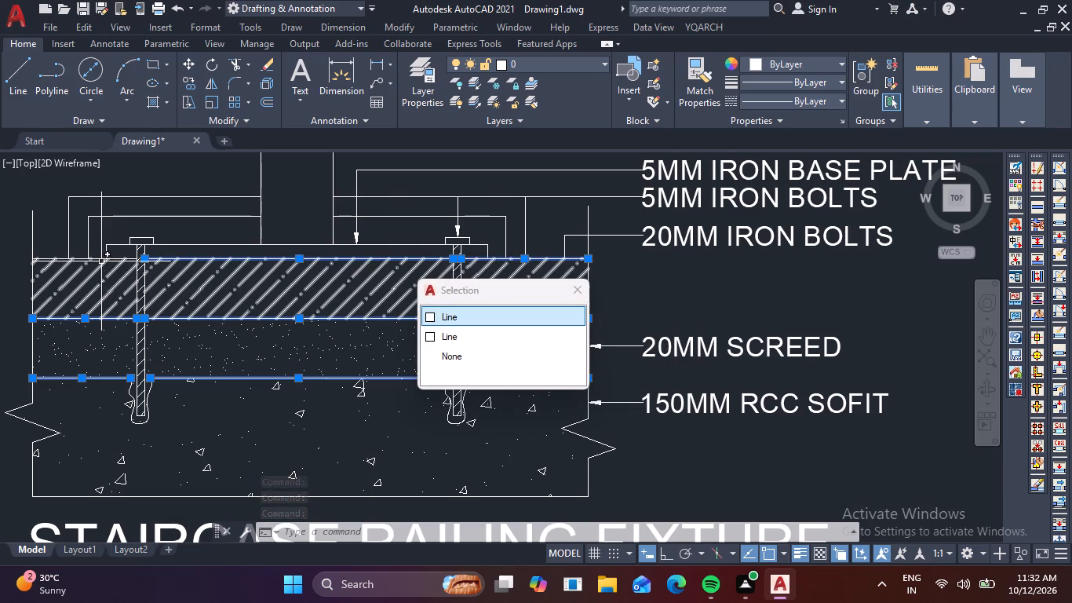
click(99, 260)
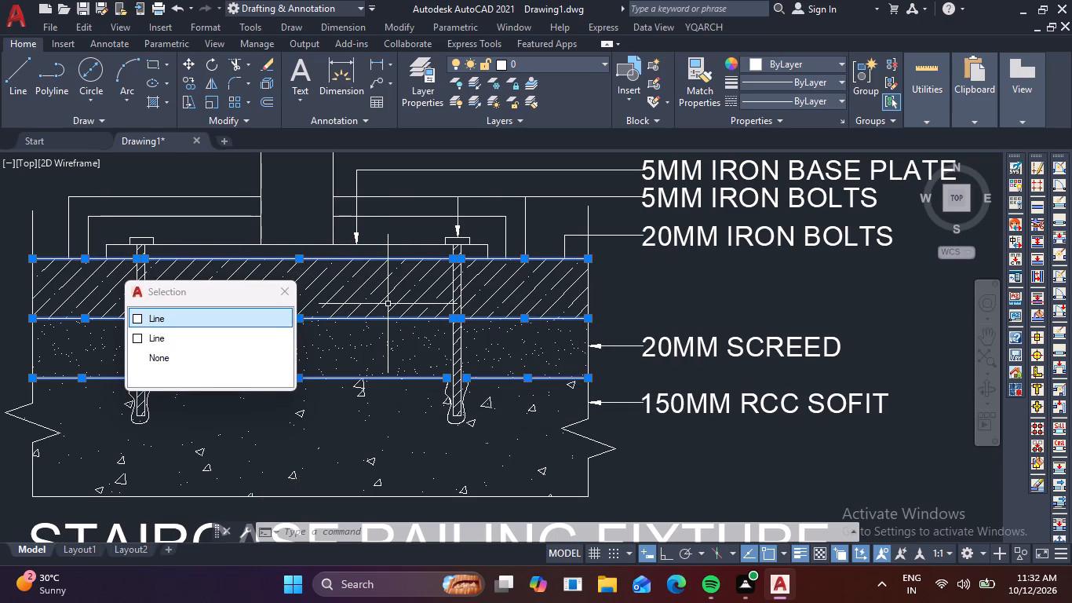
click(844, 82)
scroll(796, 128, down, 4)
scroll(791, 139, up, 2)
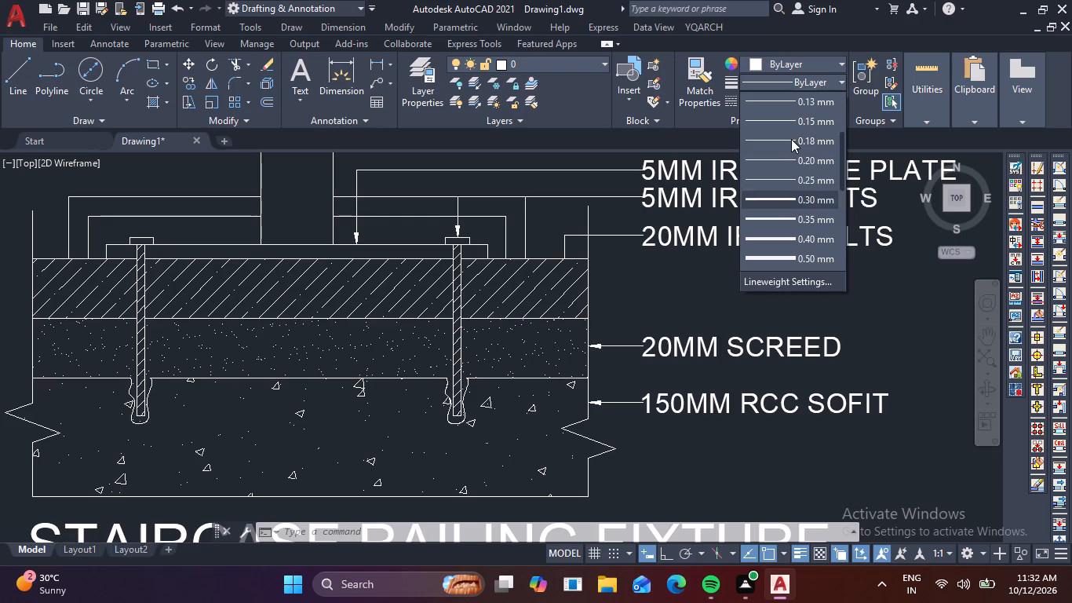
click(786, 196)
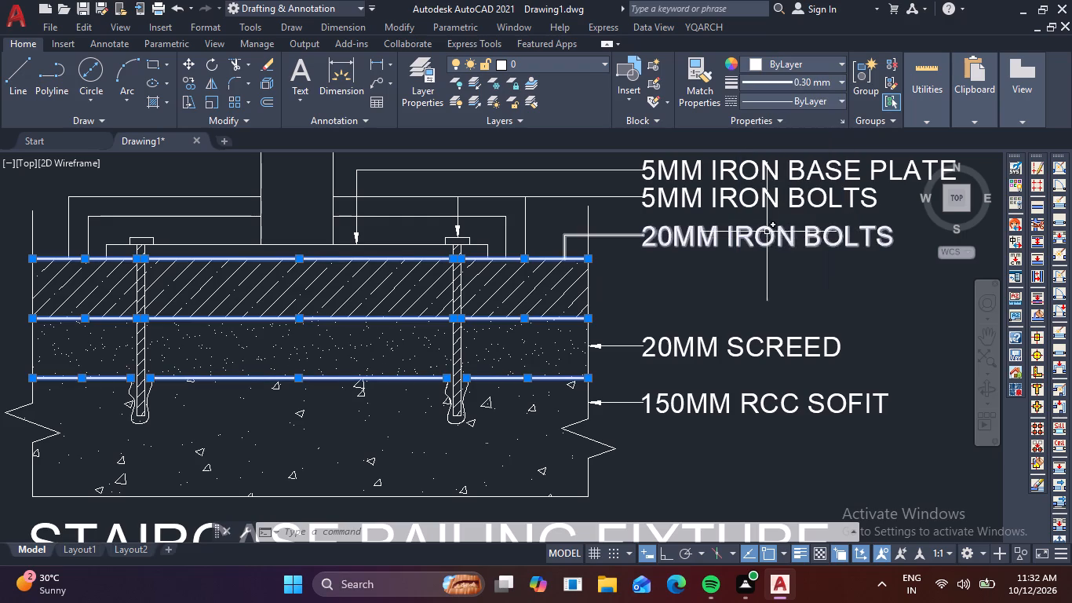
key(Escape)
With Ortho on, draw an L of a vertical line about 1504 long and a bottom horizontal about 1124 long, right of the railing fixture frame.
scroll(810, 272, down, 1)
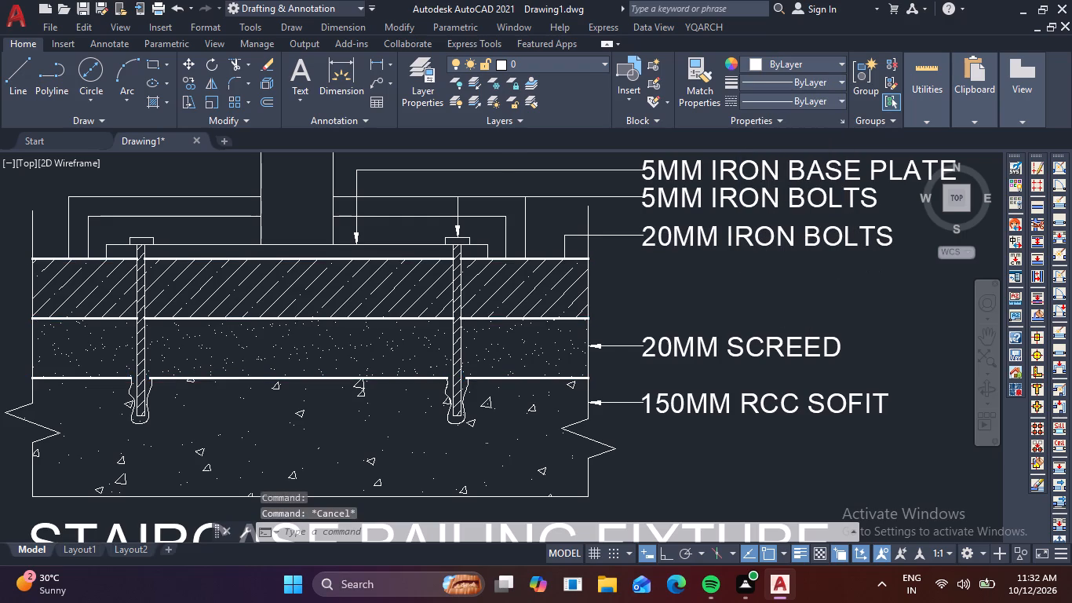
middle_drag(822, 280, 472, 269)
scroll(465, 267, down, 1)
middle_drag(735, 286, 348, 291)
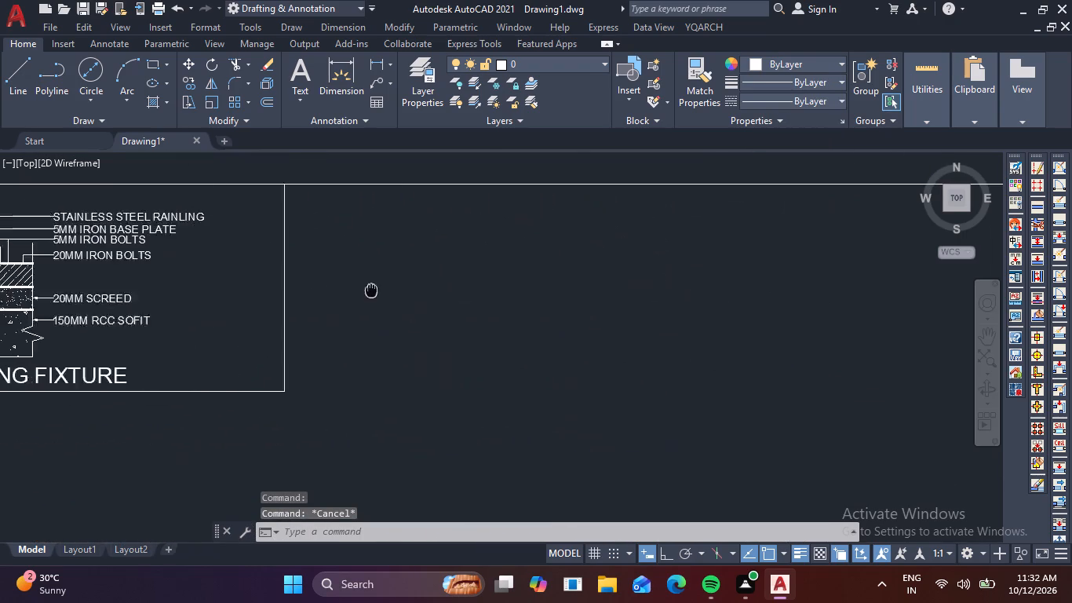
middle_drag(348, 291, 311, 291)
scroll(419, 298, down, 1)
key(Escape)
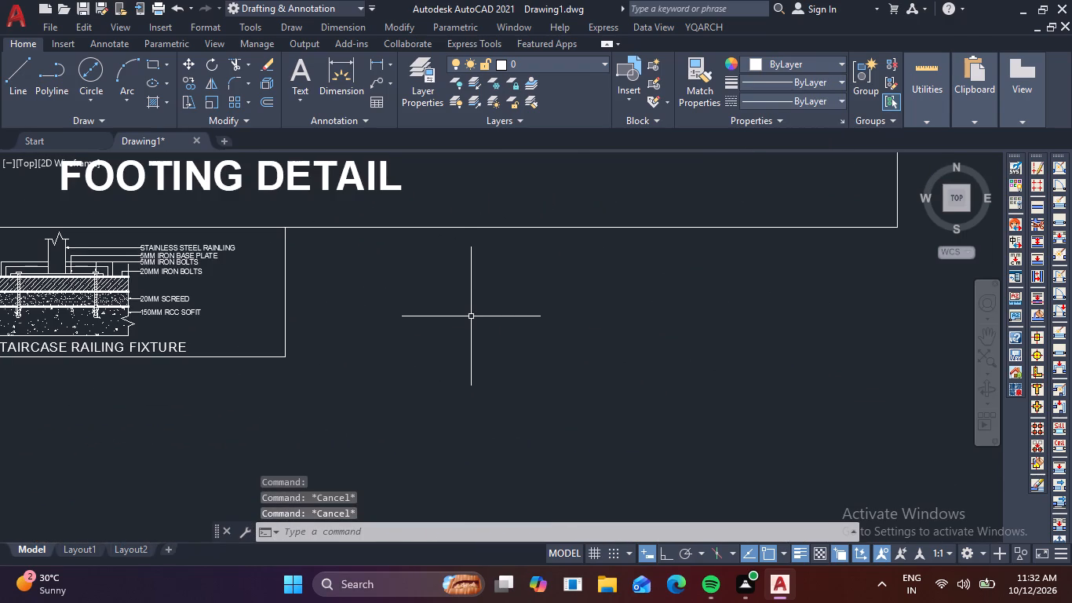
key(l)
key(space)
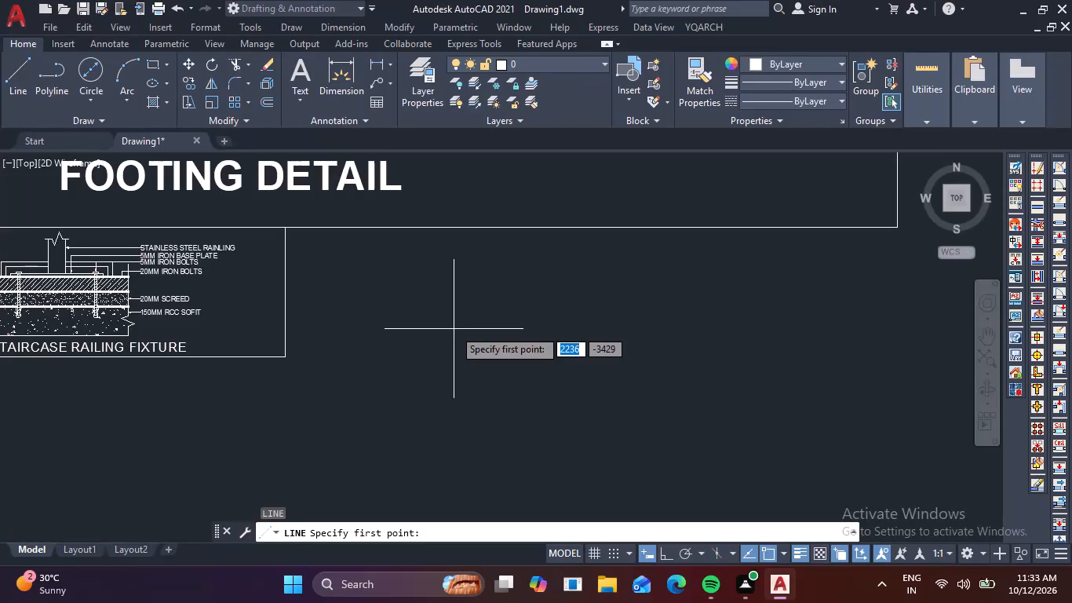
click(469, 367)
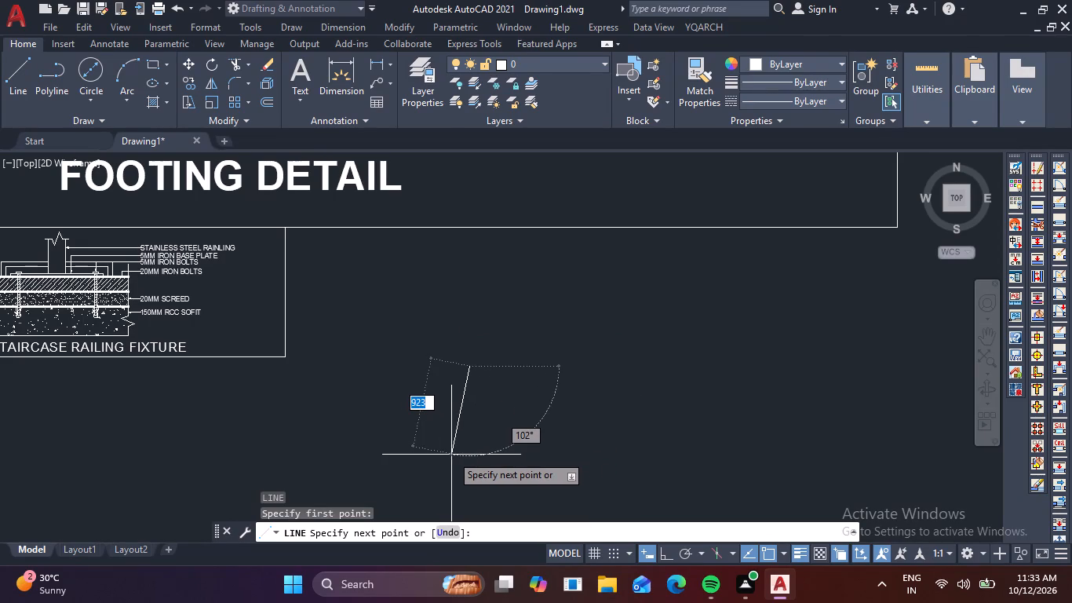
key(F8)
middle_drag(451, 455, 475, 377)
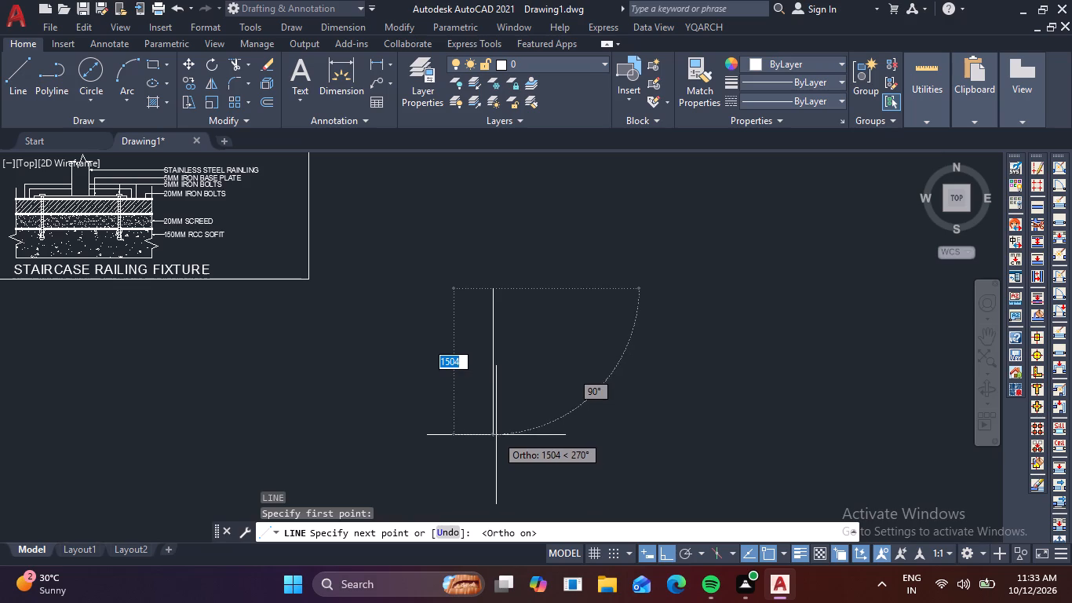
click(496, 435)
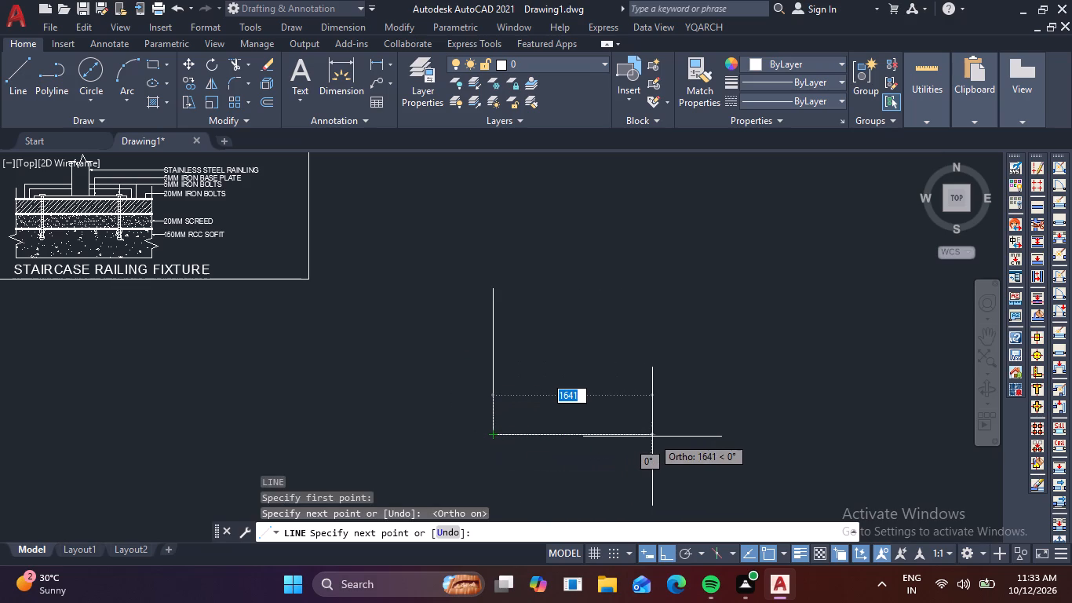
click(602, 436)
key(Escape)
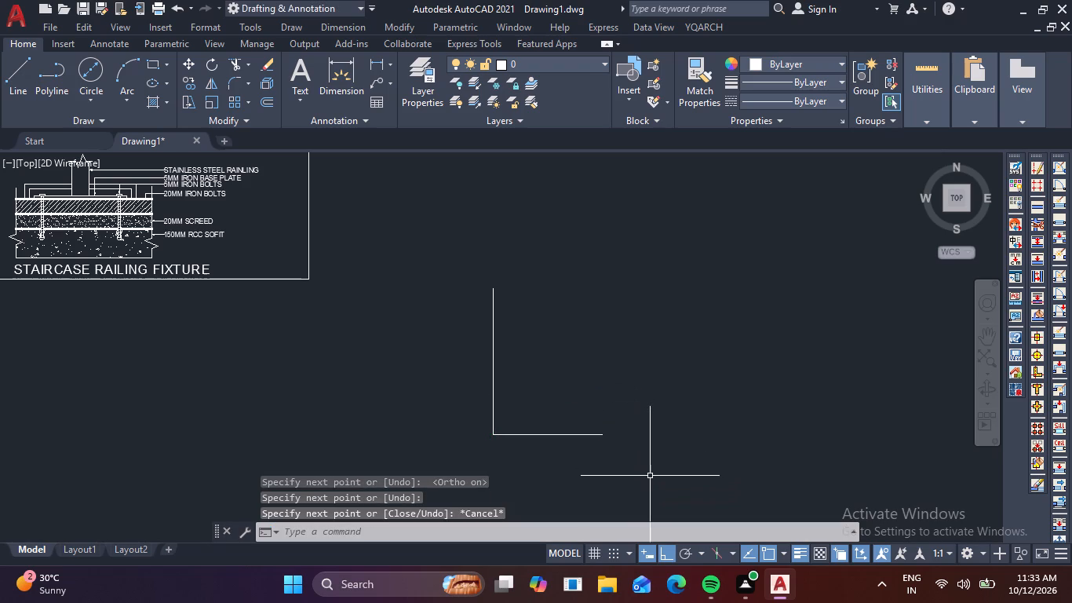
key(Escape)
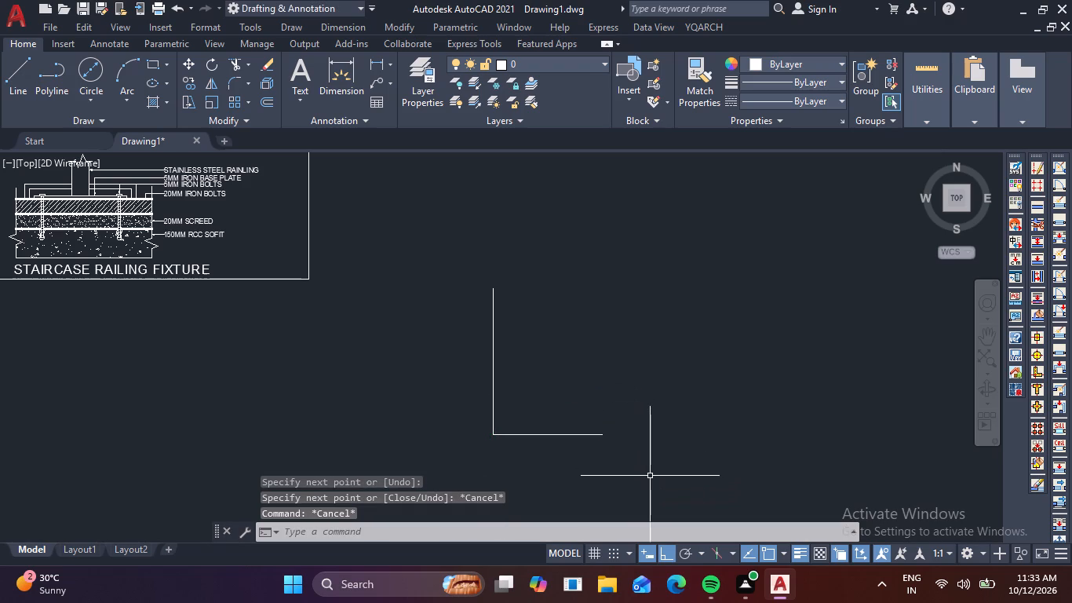
Offset the L's bottom horizontal line 500 upward, and offset the resulting line a further 300 upward.
key(0)
key(Escape)
key(o)
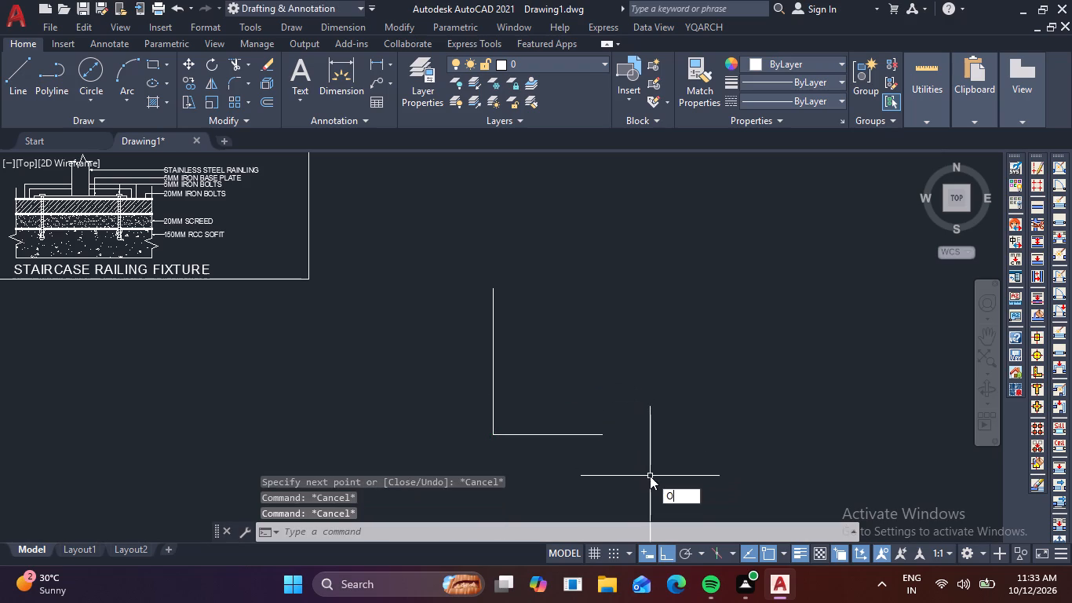
key(Return)
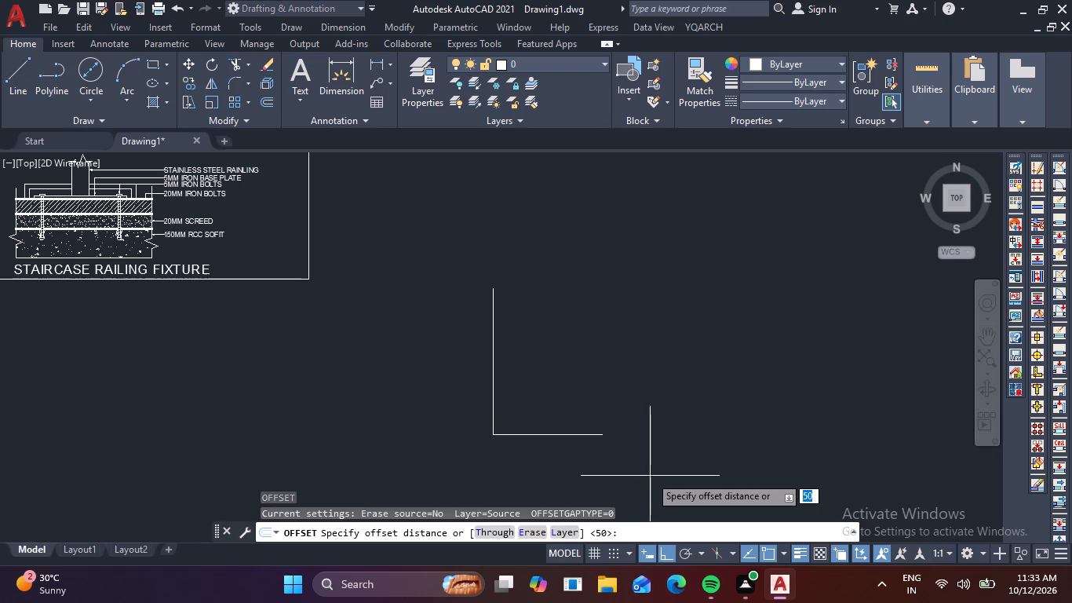
text(400)
key(Return)
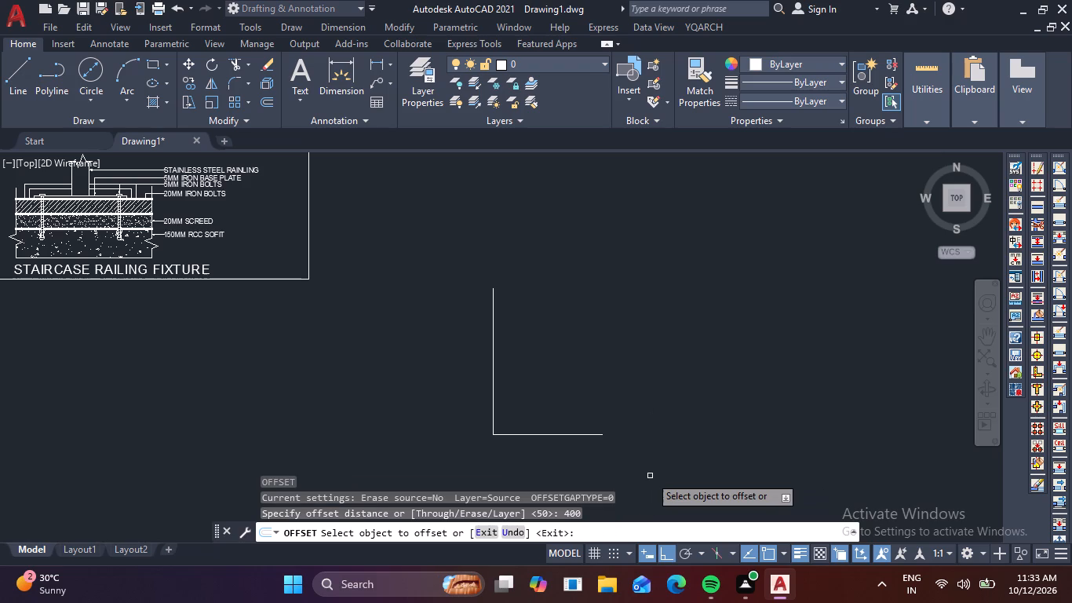
click(551, 436)
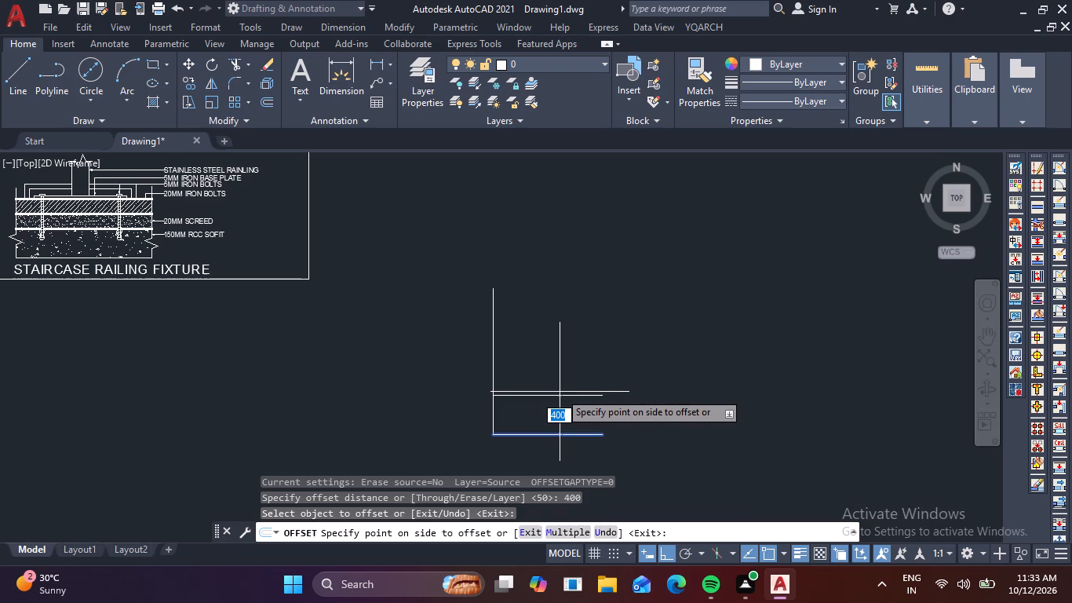
text(500)
key(Return)
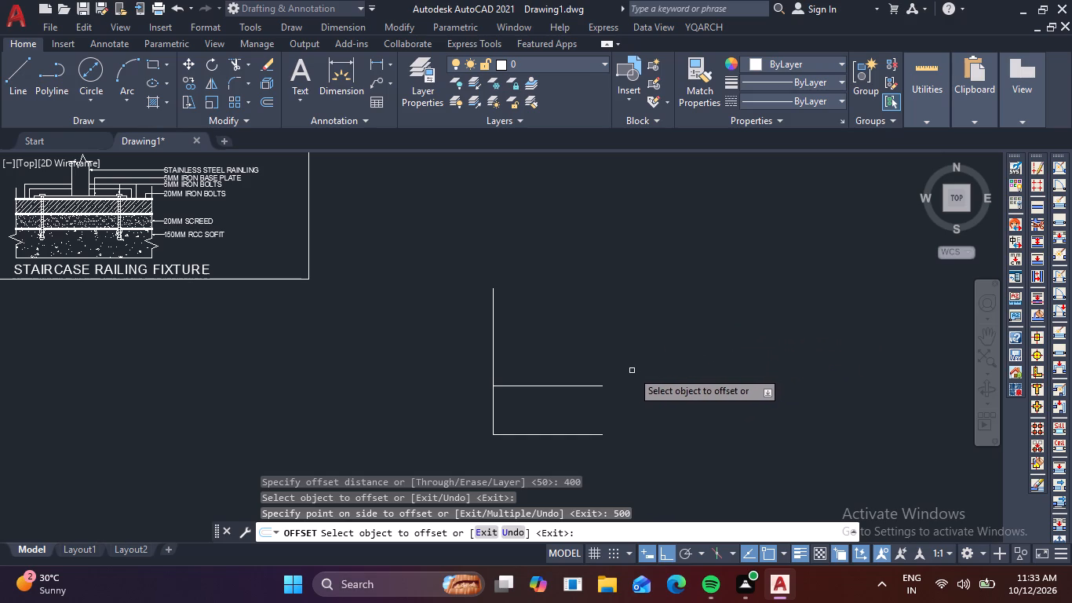
click(545, 387)
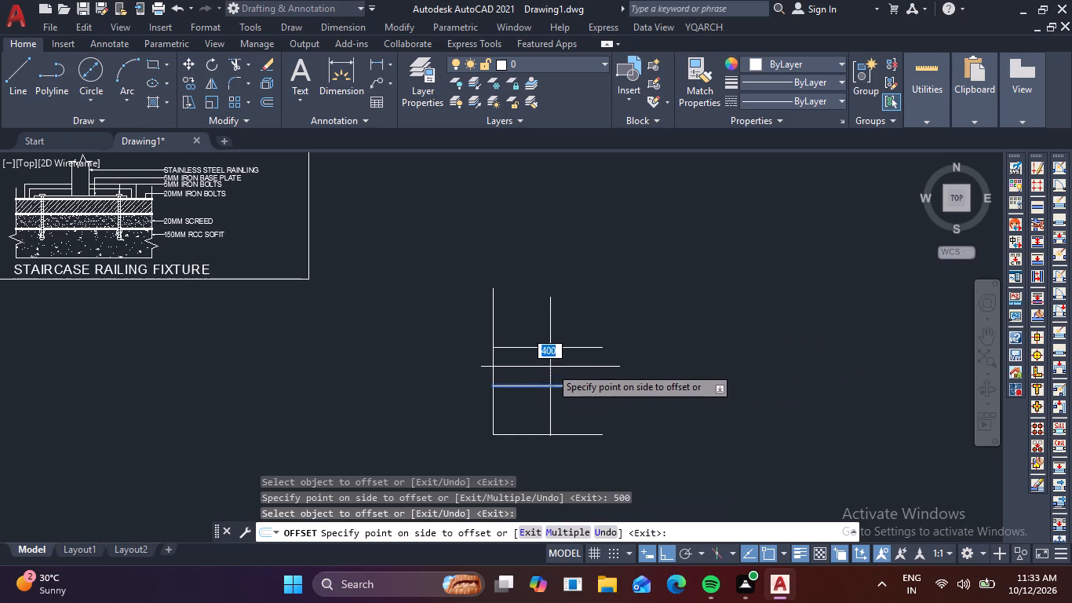
text(300)
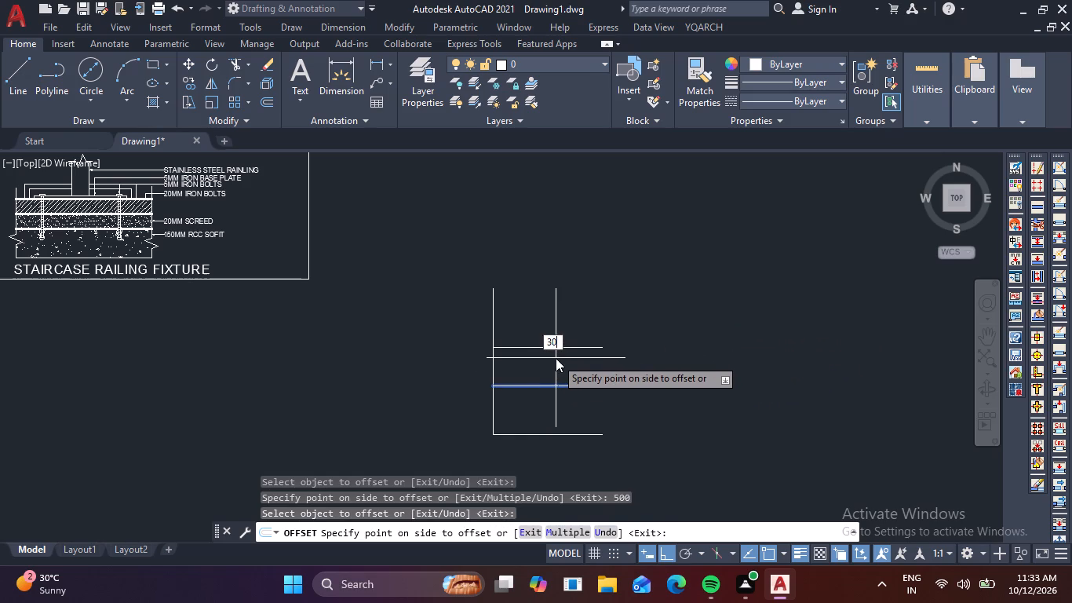
key(Return)
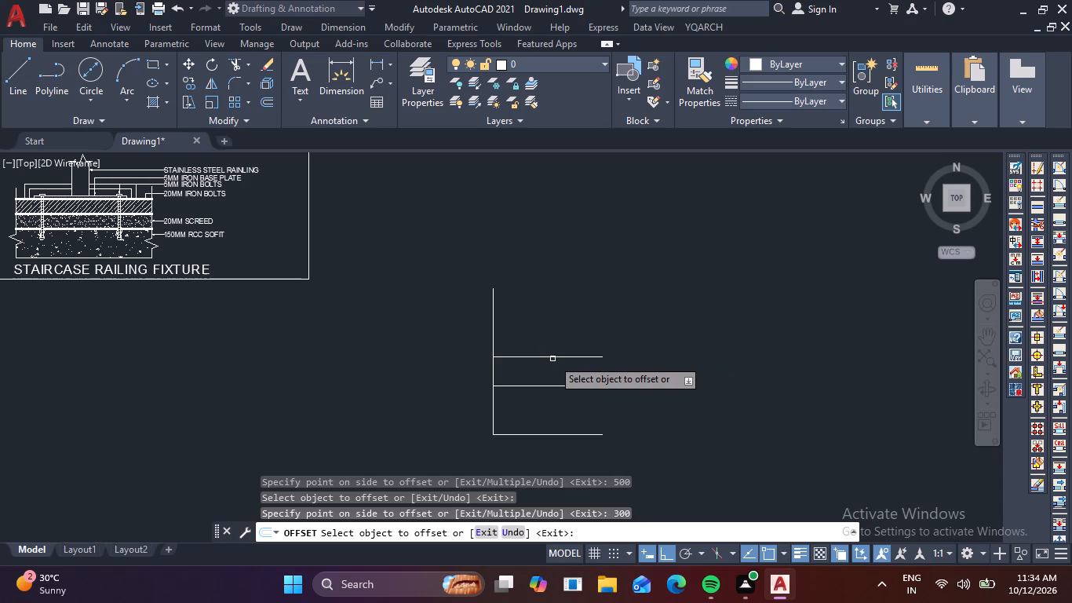
click(552, 356)
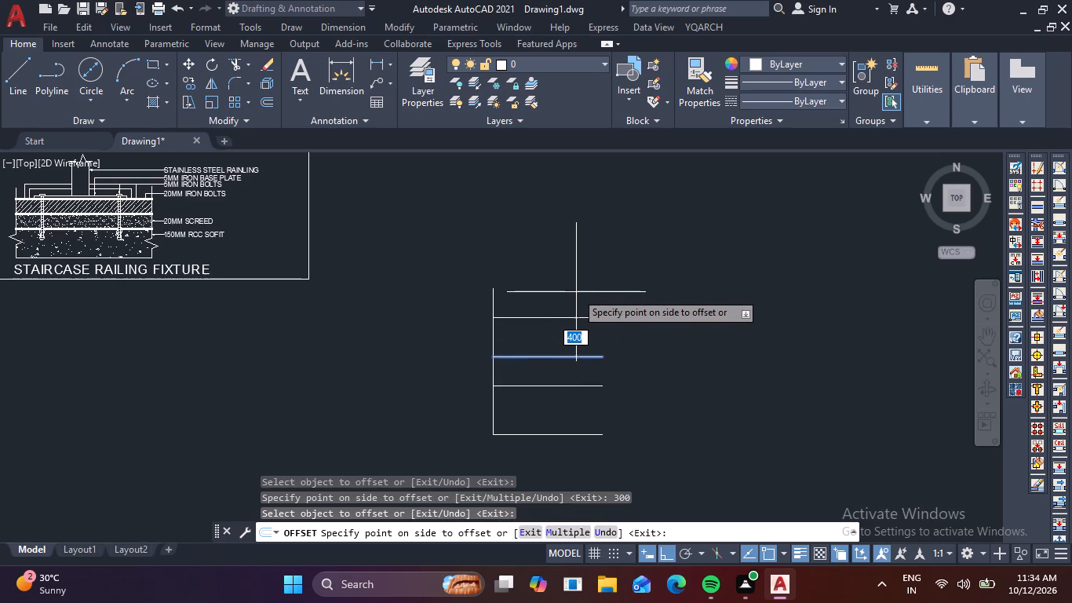
key(Escape)
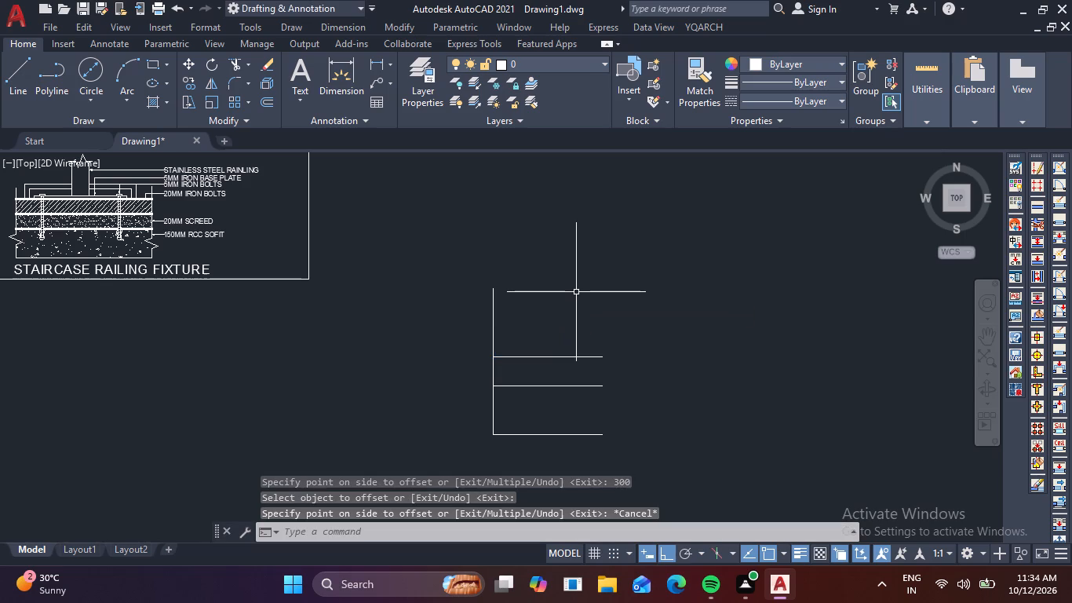
Copy the uppermost horizontal line of the new detail about 736 straight up, to just above the left vertical line's top end.
click(582, 360)
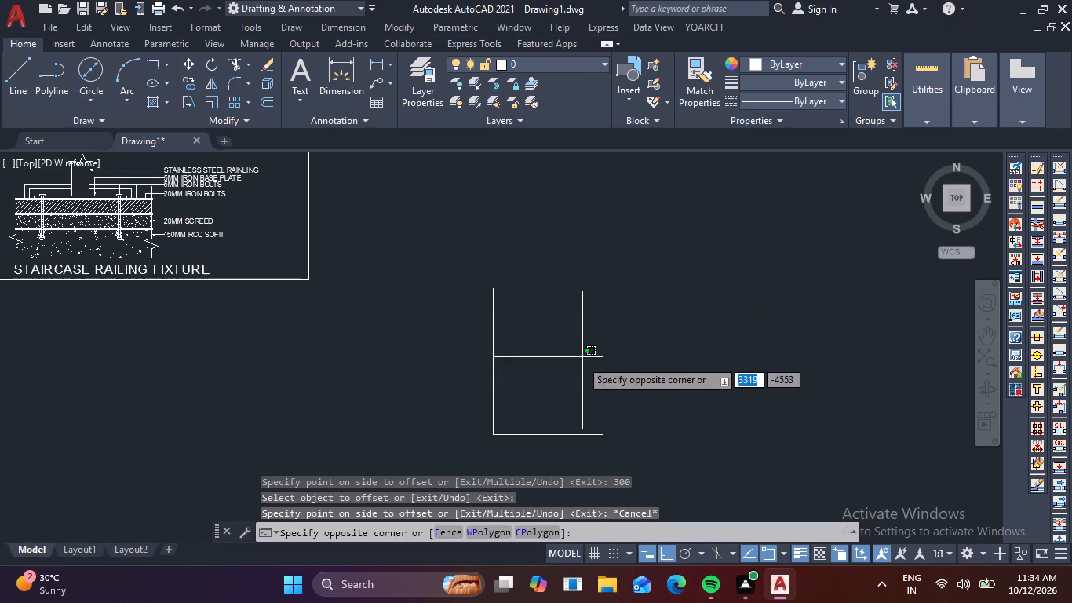
click(566, 350)
text(CO)
key(space)
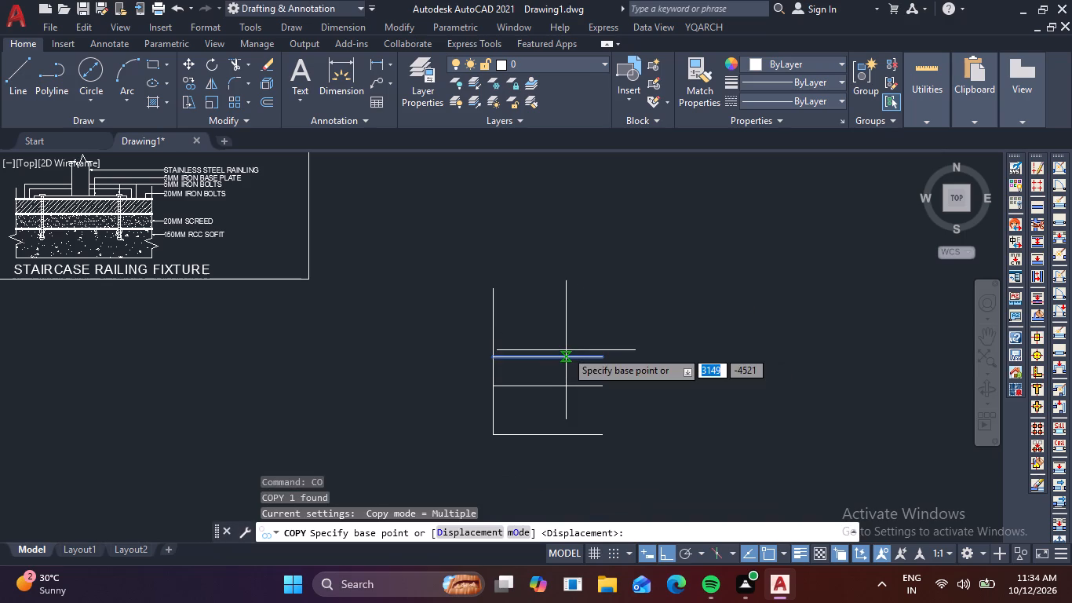
click(493, 360)
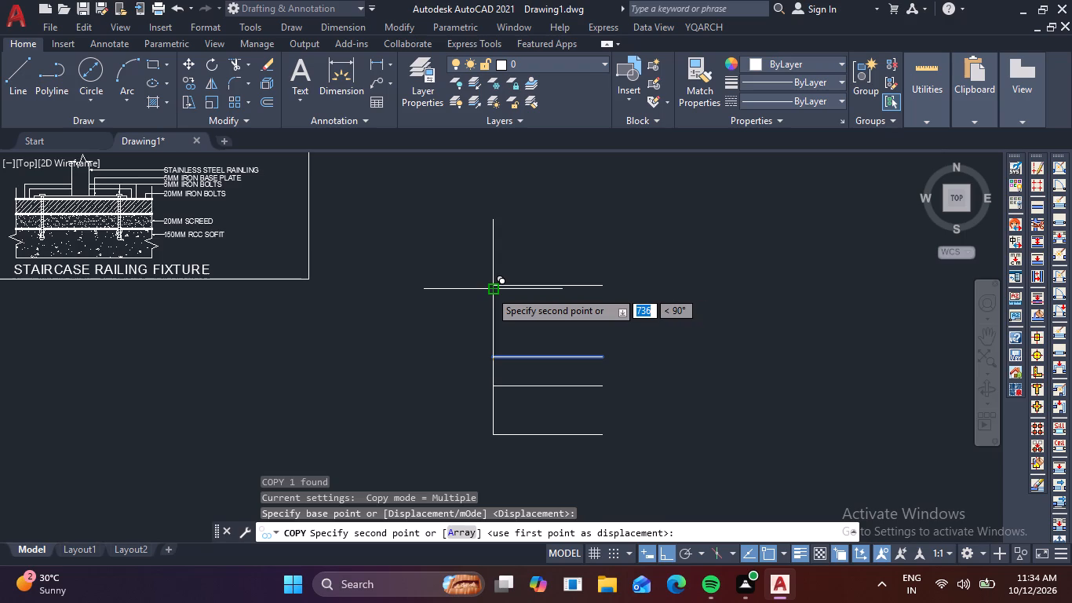
scroll(490, 291, up, 3)
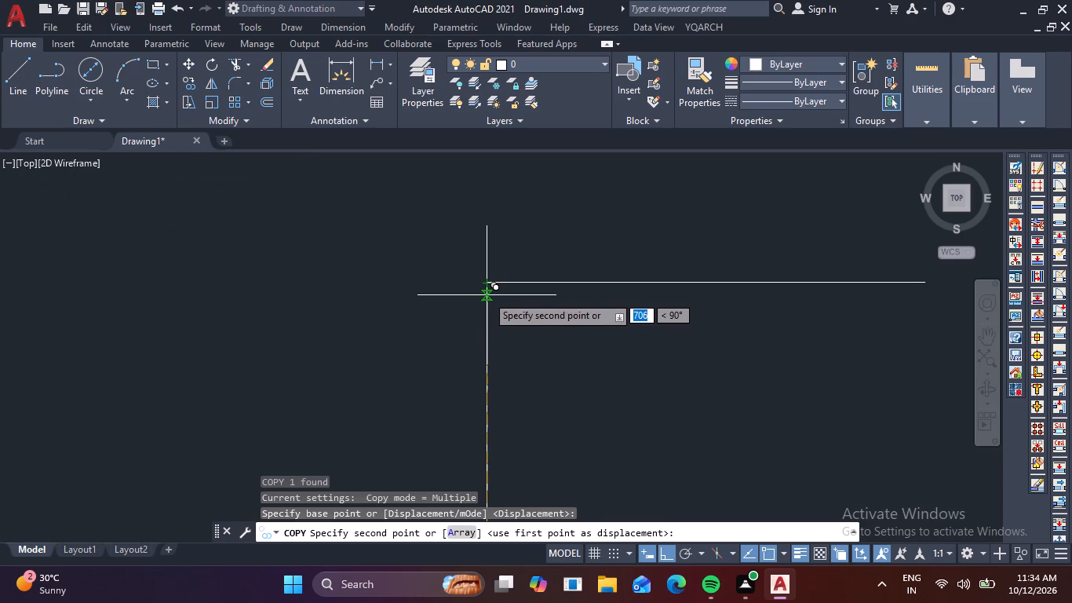
scroll(487, 295, up, 3)
click(463, 250)
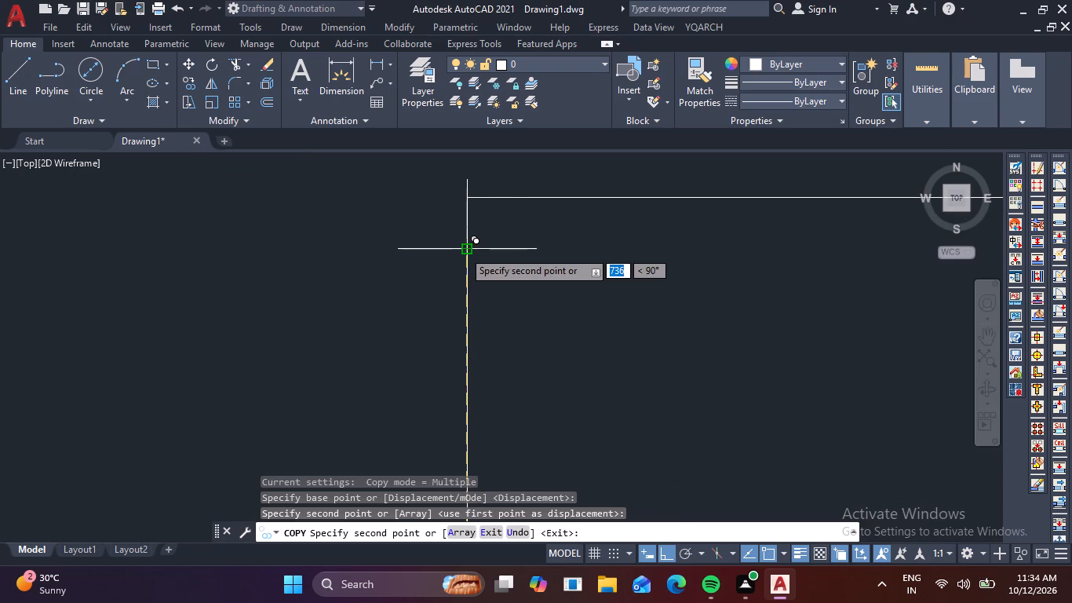
key(Escape)
Fillet the copied top horizontal line and the left vertical line with radius 0 to form a closed corner.
key(f)
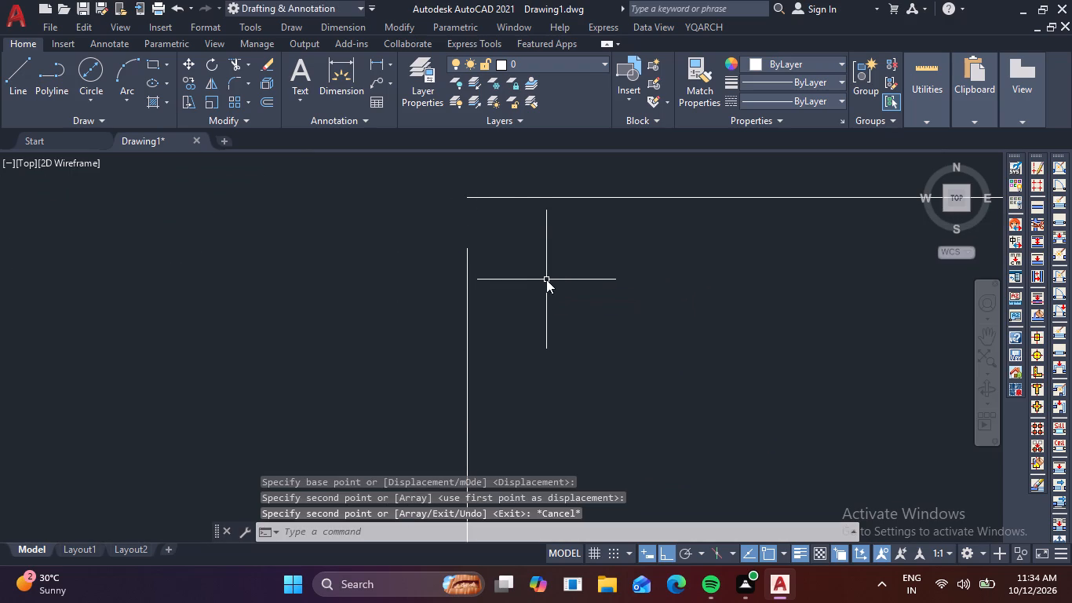
key(space)
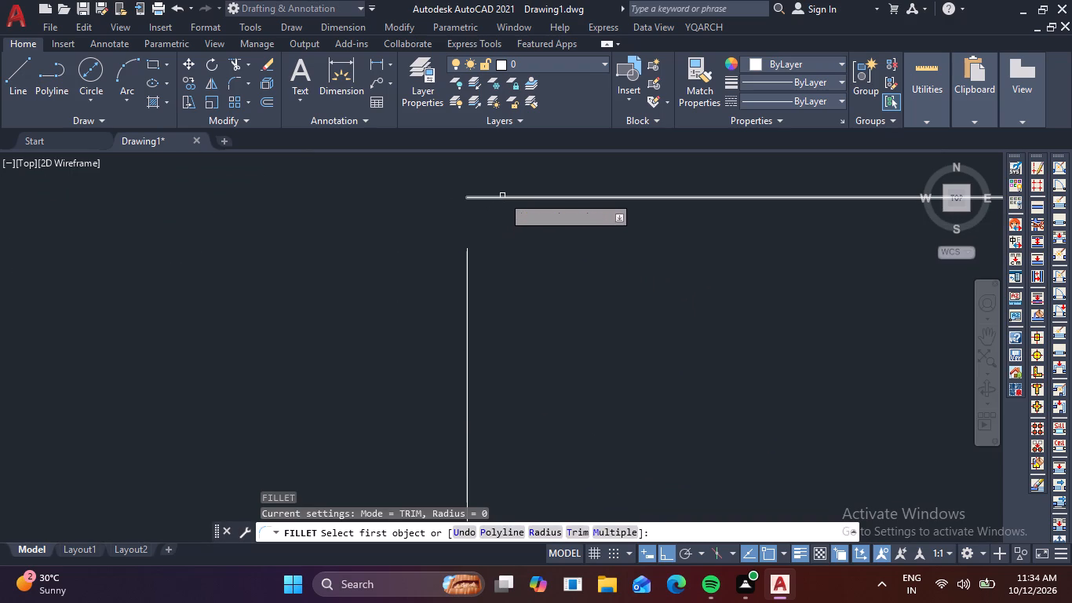
click(502, 196)
click(467, 267)
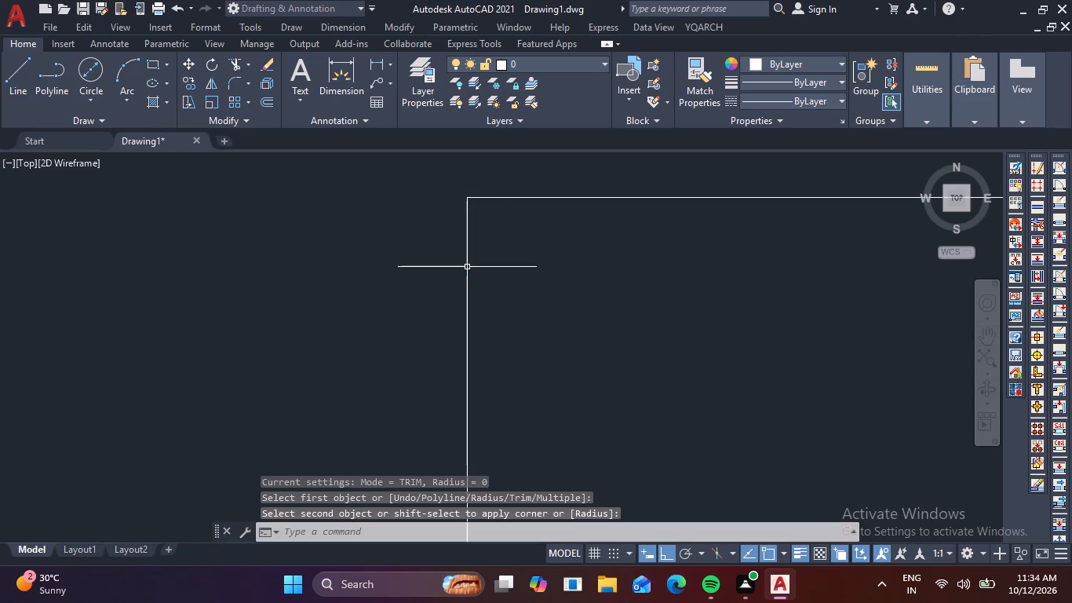
key(Escape)
Draw a vertical line about 1036 long from the midpoint of the lower intermediate horizontal line up to the top horizontal line.
scroll(584, 291, down, 3)
scroll(694, 355, down, 1)
middle_drag(709, 368, 575, 309)
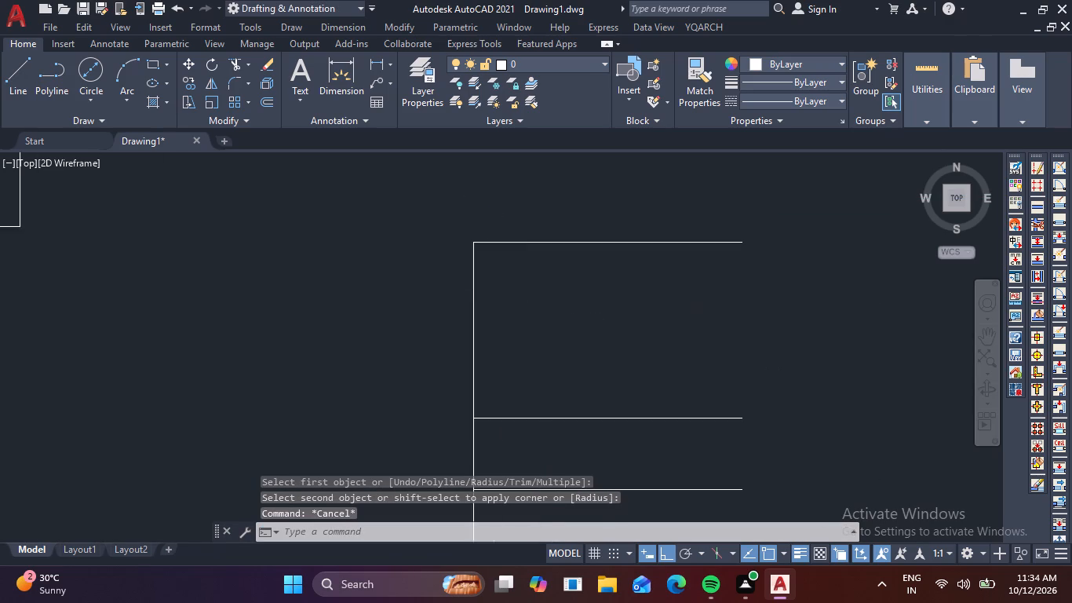
scroll(515, 283, down, 2)
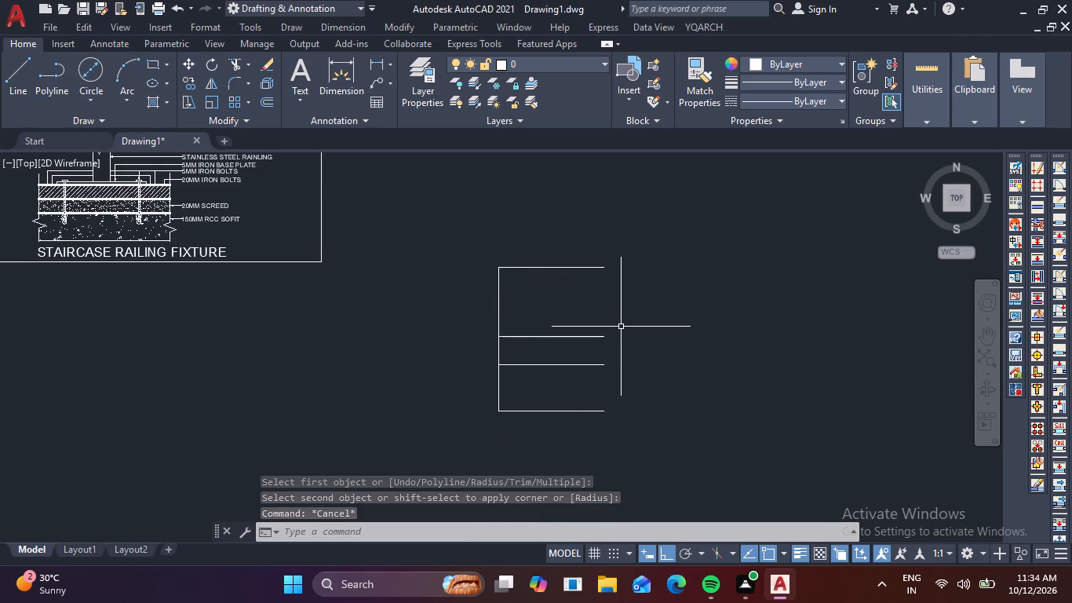
text(L)
key(space)
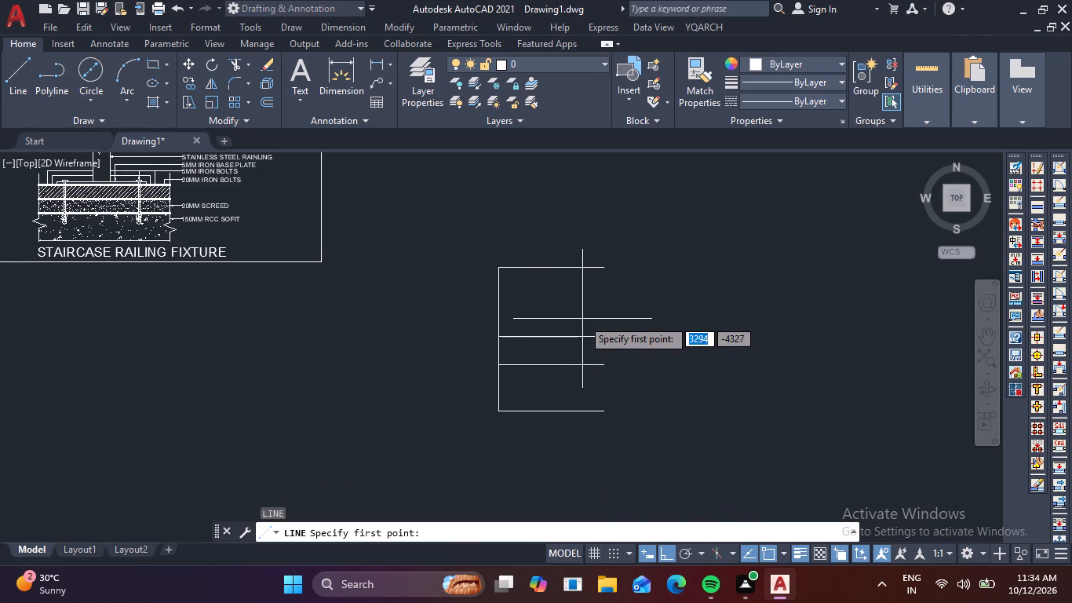
click(551, 366)
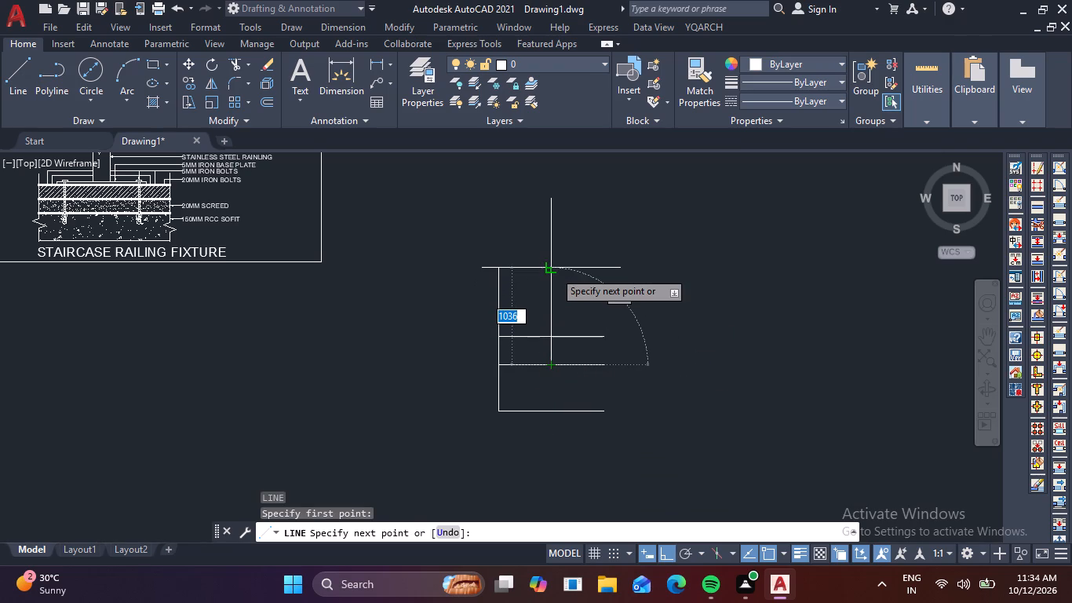
click(554, 271)
key(Escape)
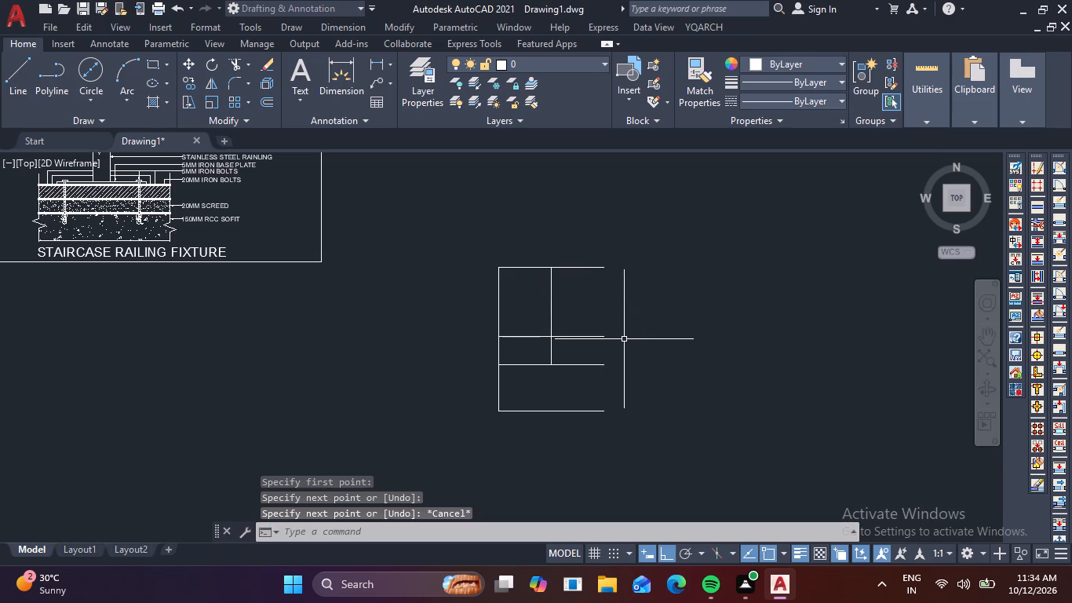
key(Escape)
key(Escape)
key(Escape)
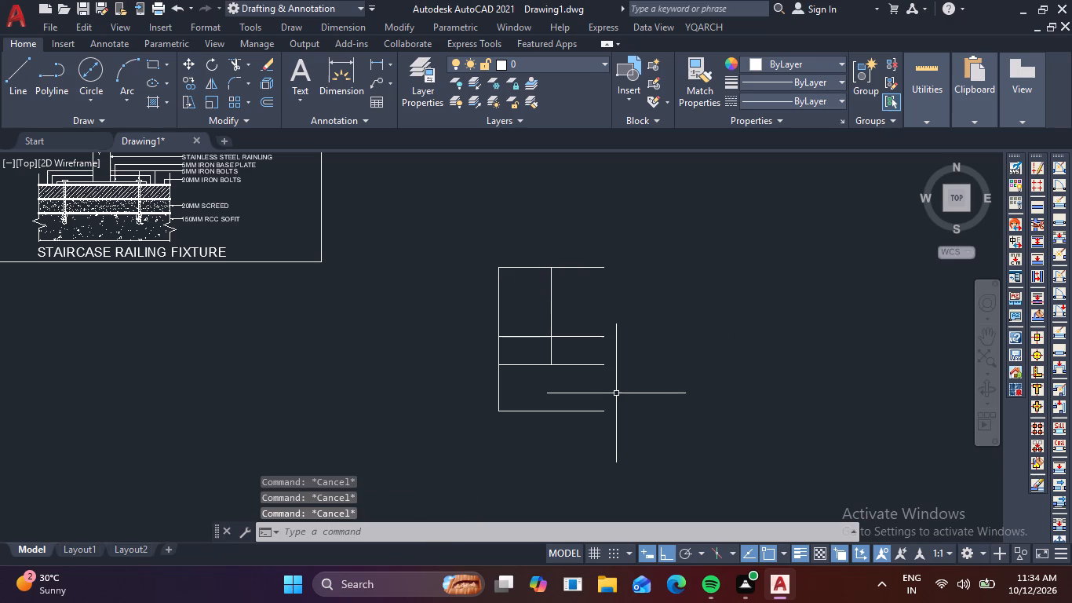
Trim the upper intermediate horizontal line between the left vertical line and the new middle vertical line.
key(t)
key(r)
key(space)
drag(535, 344, 535, 338)
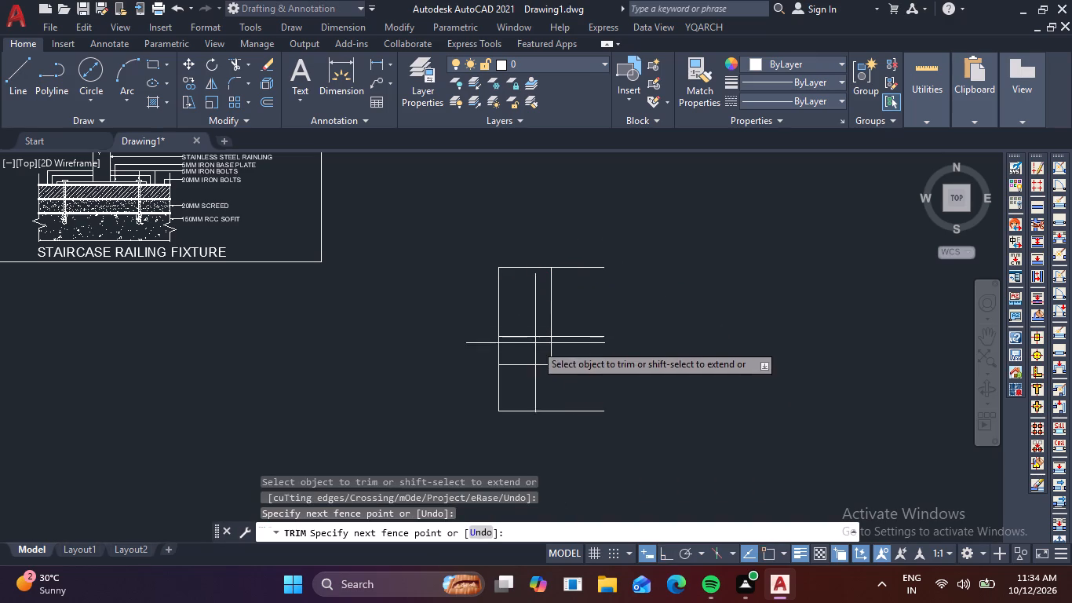
drag(535, 338, 535, 323)
key(Escape)
key(Escape)
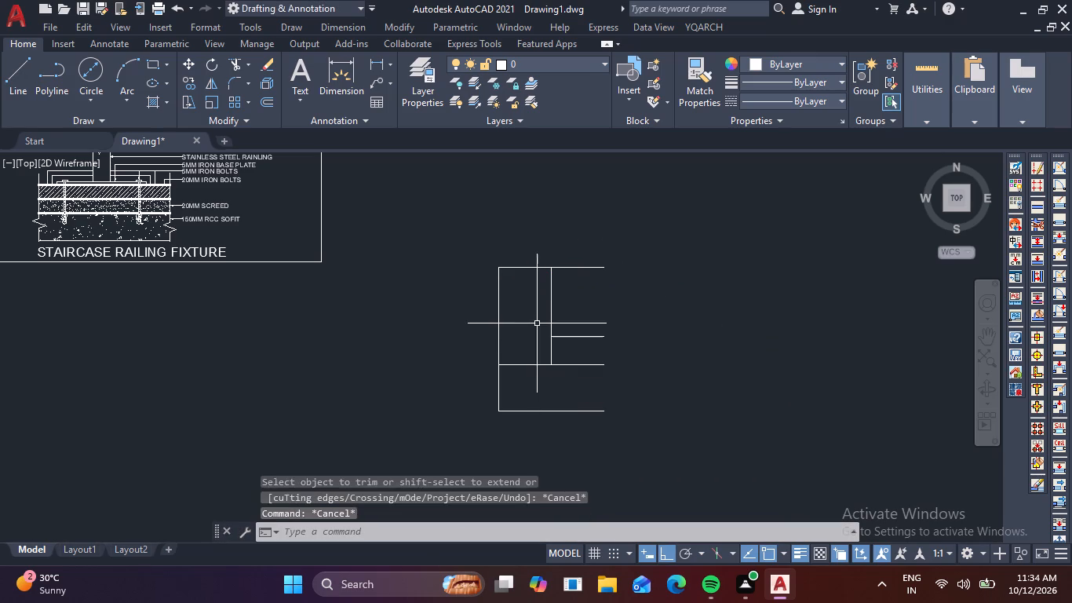
key(Escape)
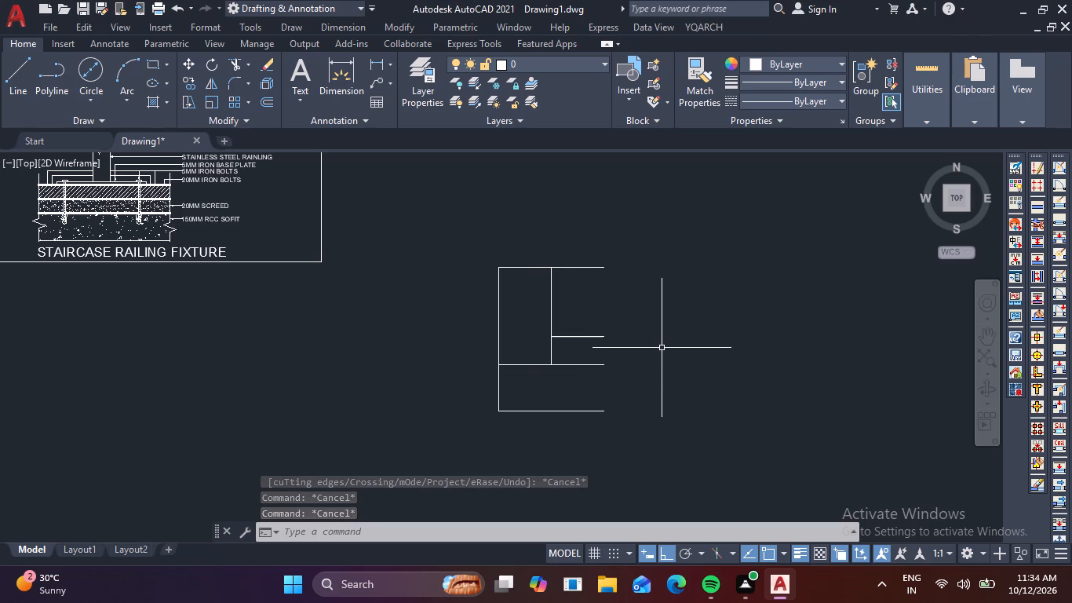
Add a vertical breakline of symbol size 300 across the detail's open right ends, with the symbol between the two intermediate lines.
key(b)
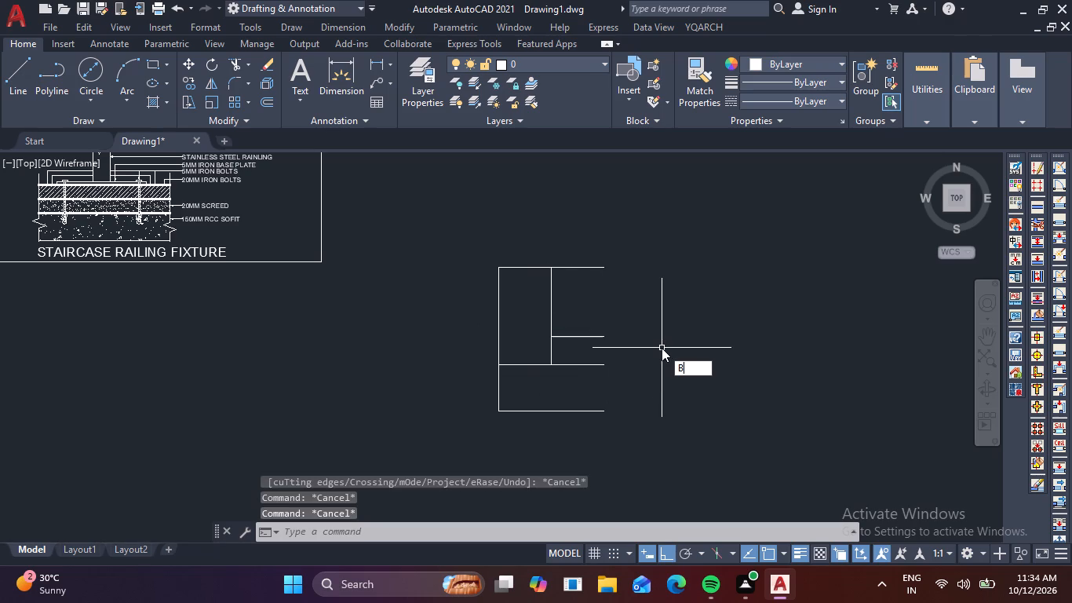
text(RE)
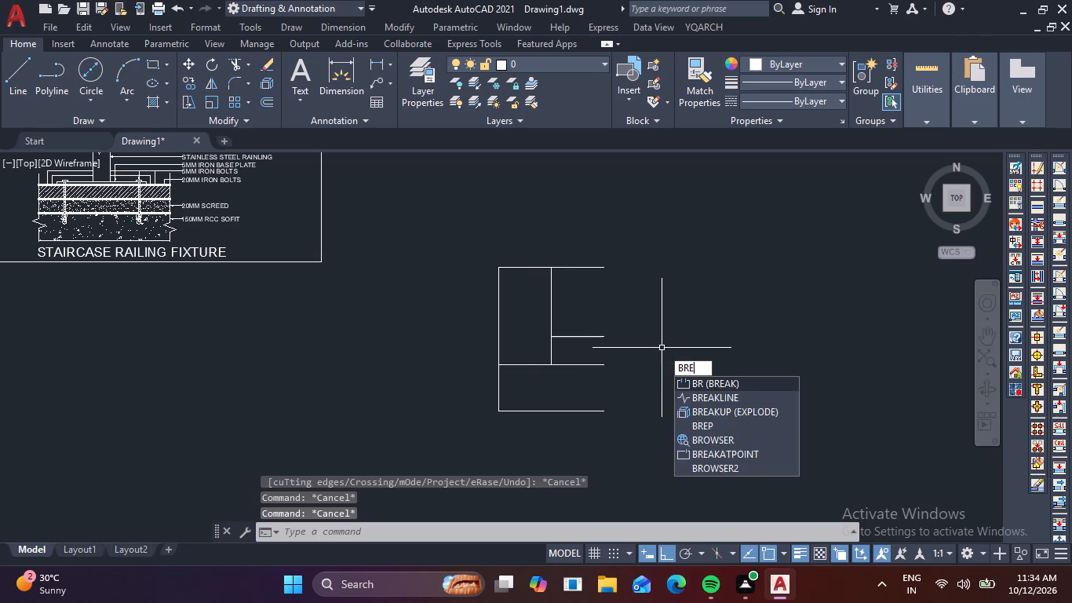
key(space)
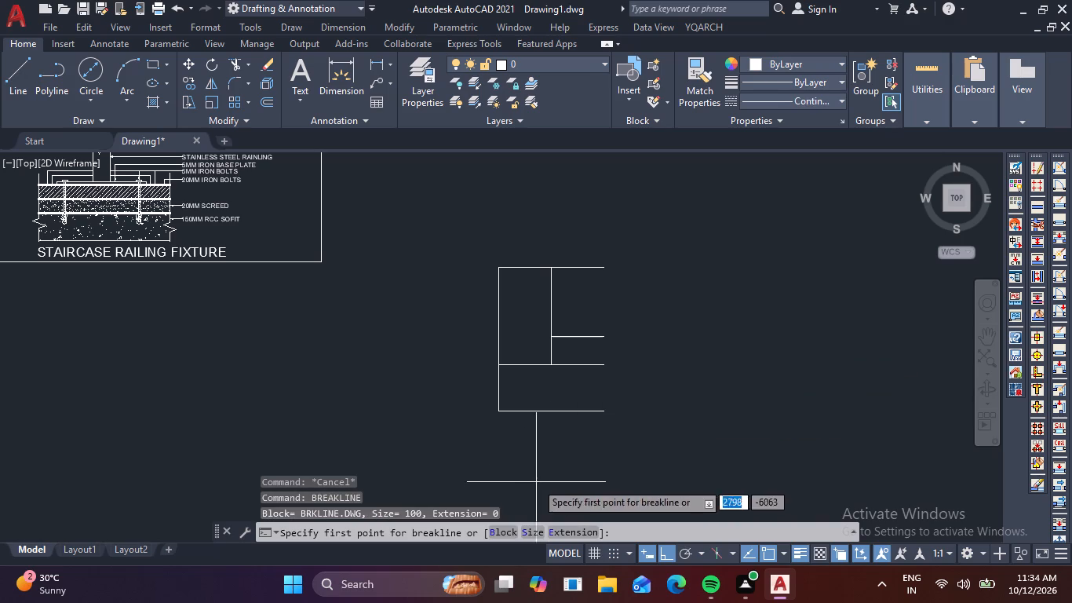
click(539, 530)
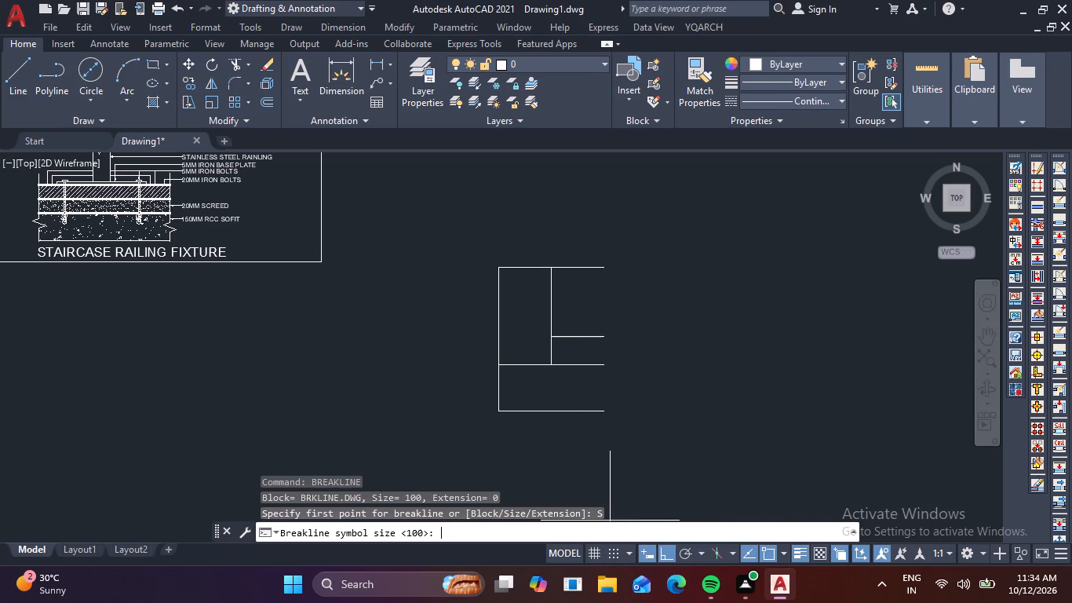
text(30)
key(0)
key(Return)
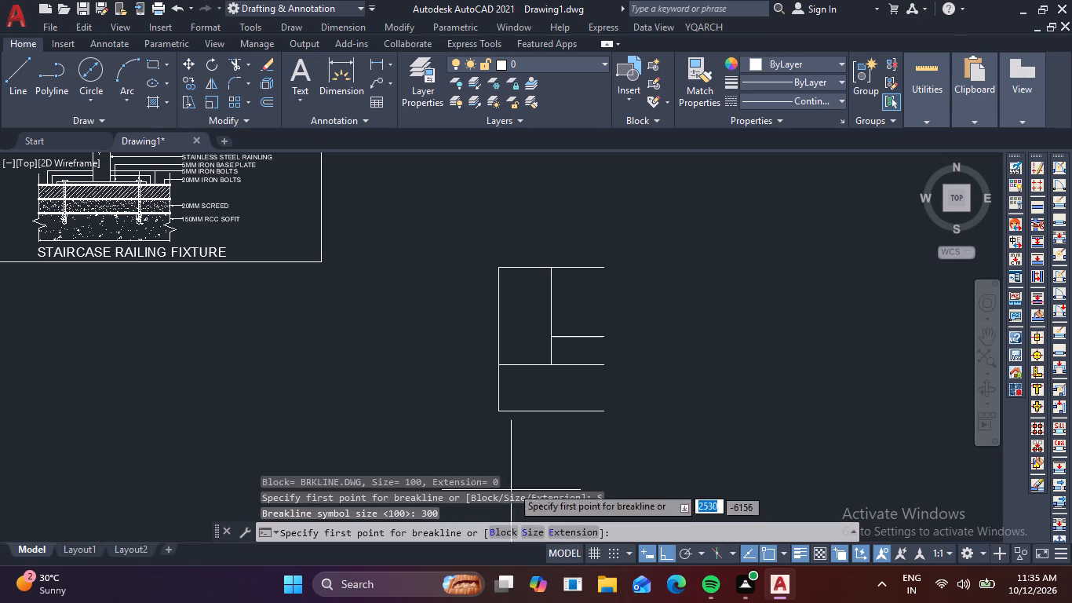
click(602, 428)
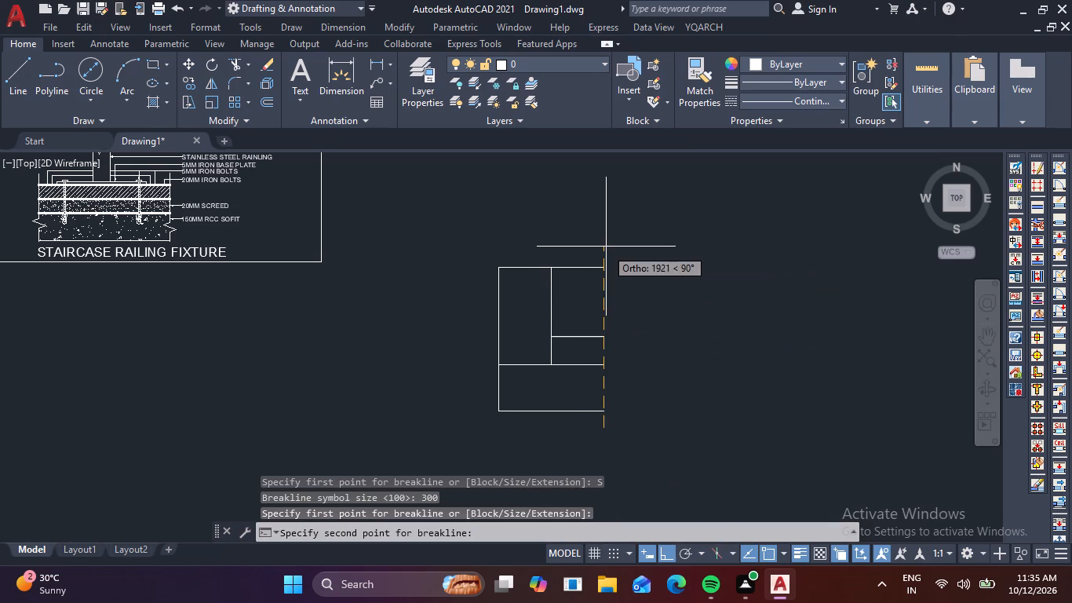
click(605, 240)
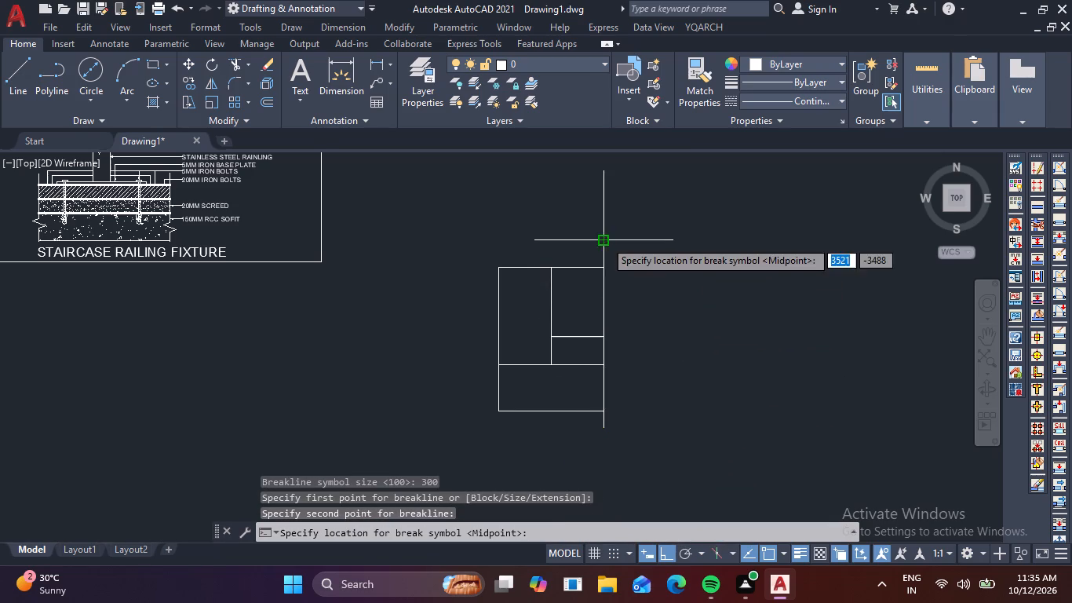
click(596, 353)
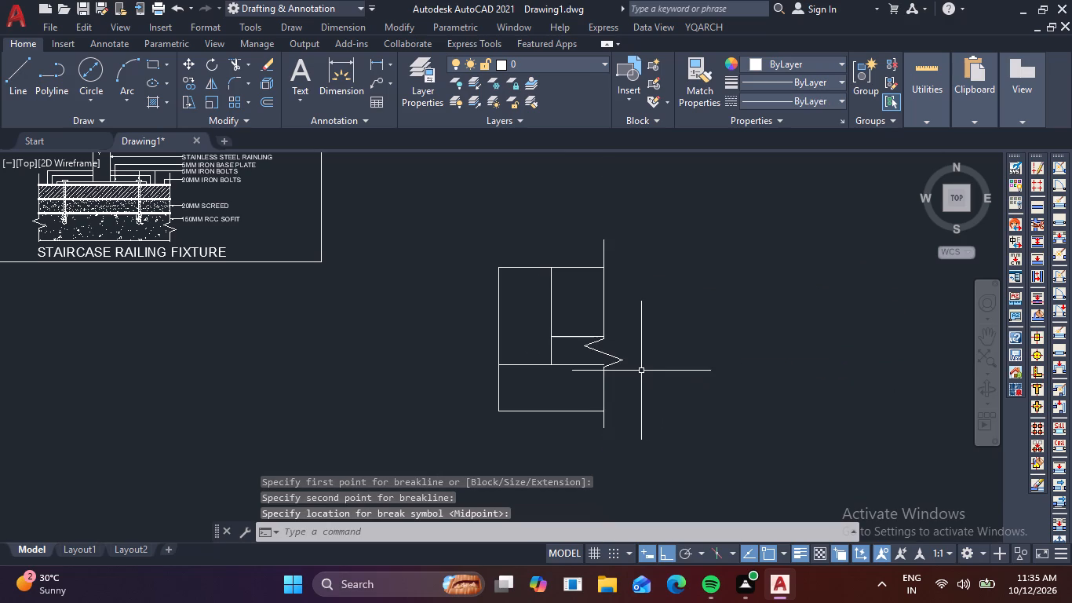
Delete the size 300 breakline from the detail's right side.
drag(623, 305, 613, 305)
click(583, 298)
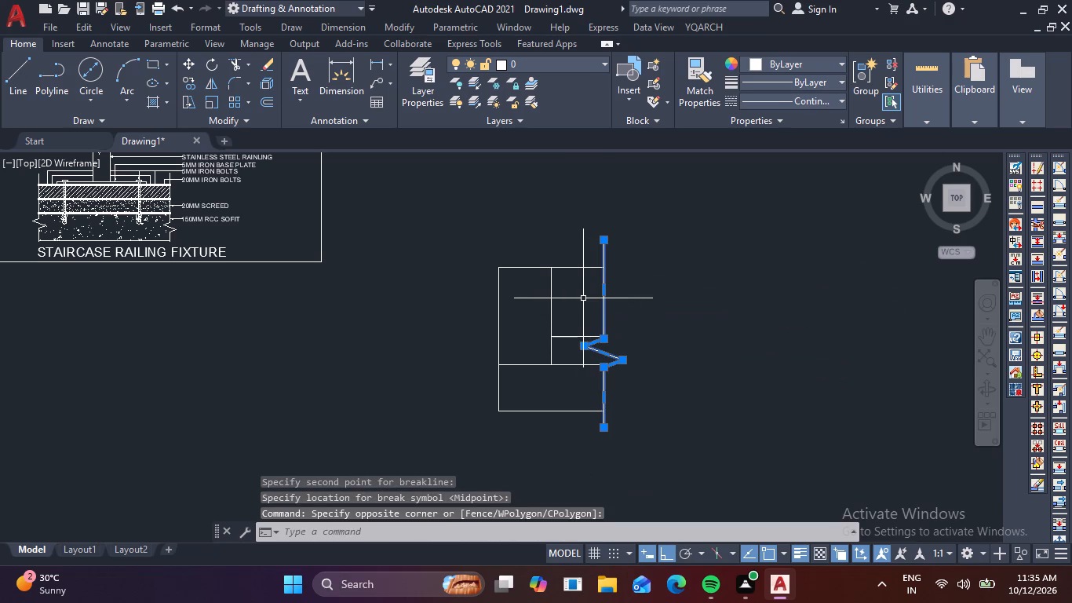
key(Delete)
Add a vertical breakline of symbol size 500 across the detail's open right ends, with the symbol at the lower intermediate line's end.
text(BREA)
key(space)
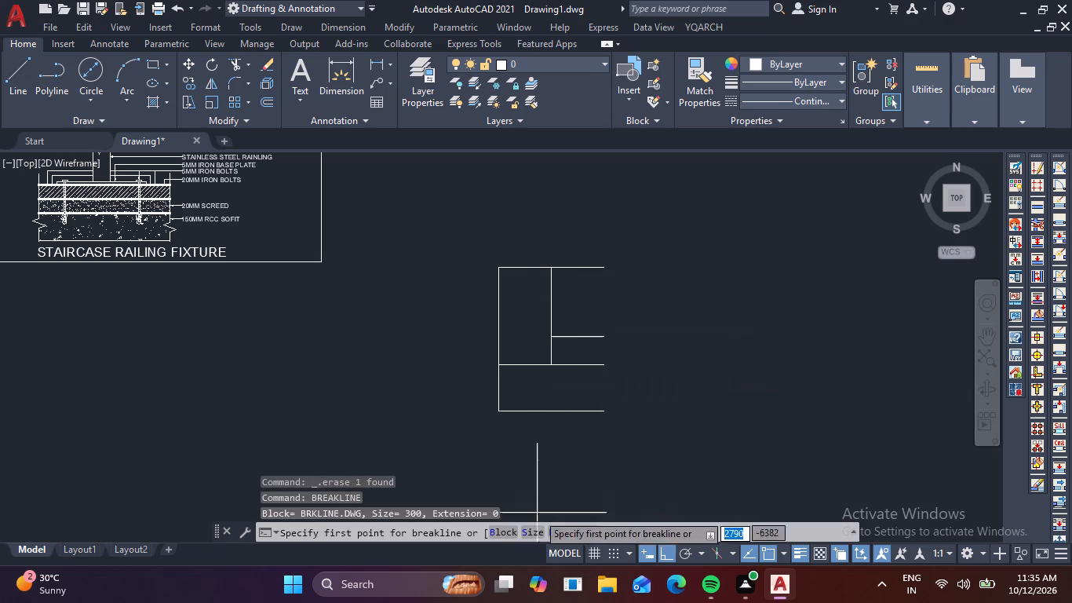
click(531, 539)
click(531, 533)
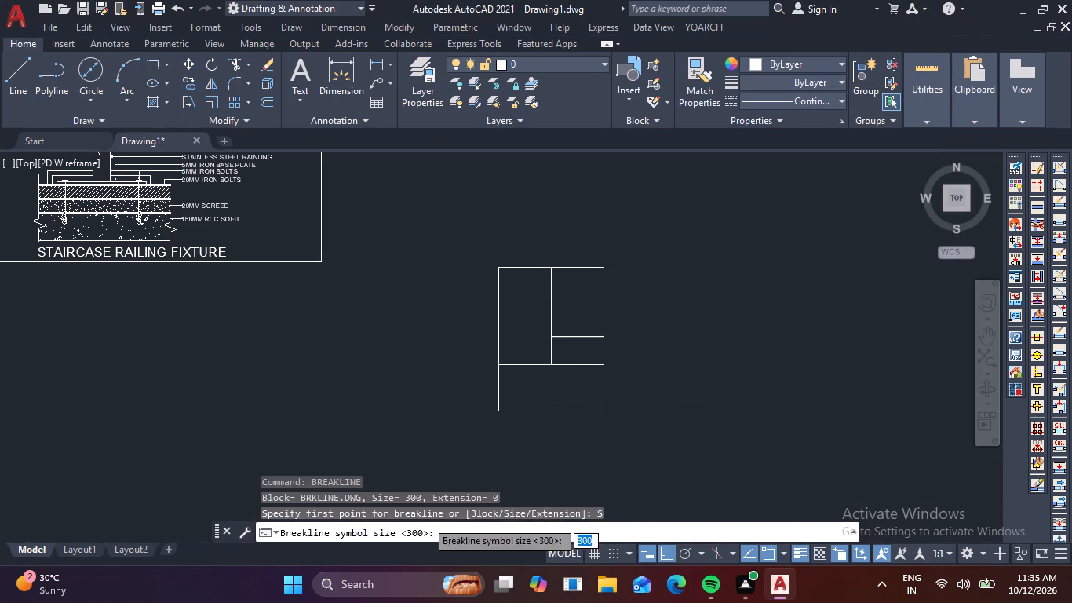
click(436, 533)
text(500)
key(Return)
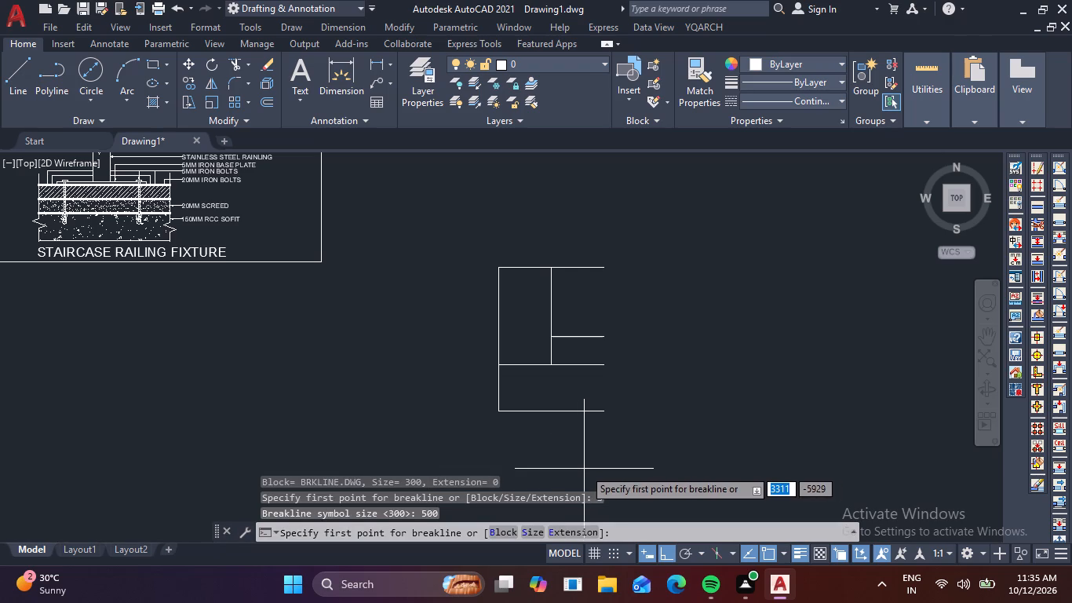
click(608, 433)
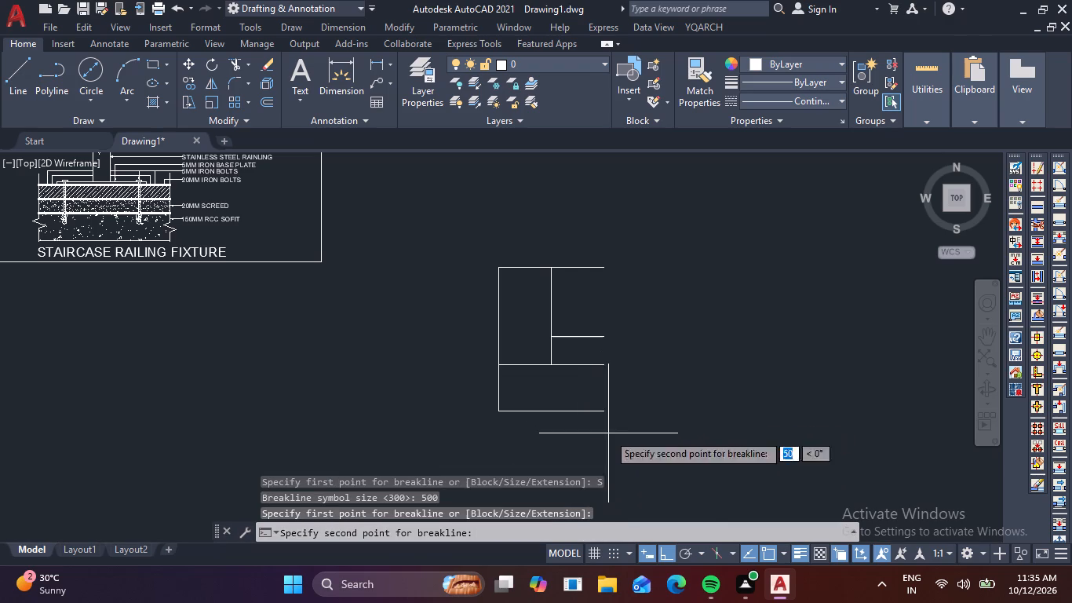
click(605, 237)
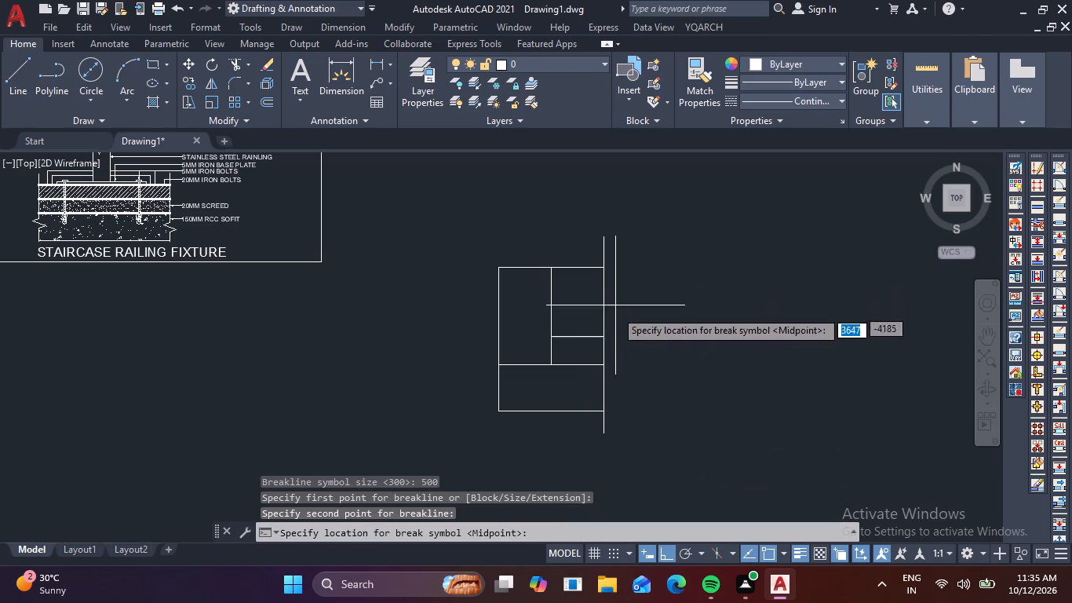
click(608, 366)
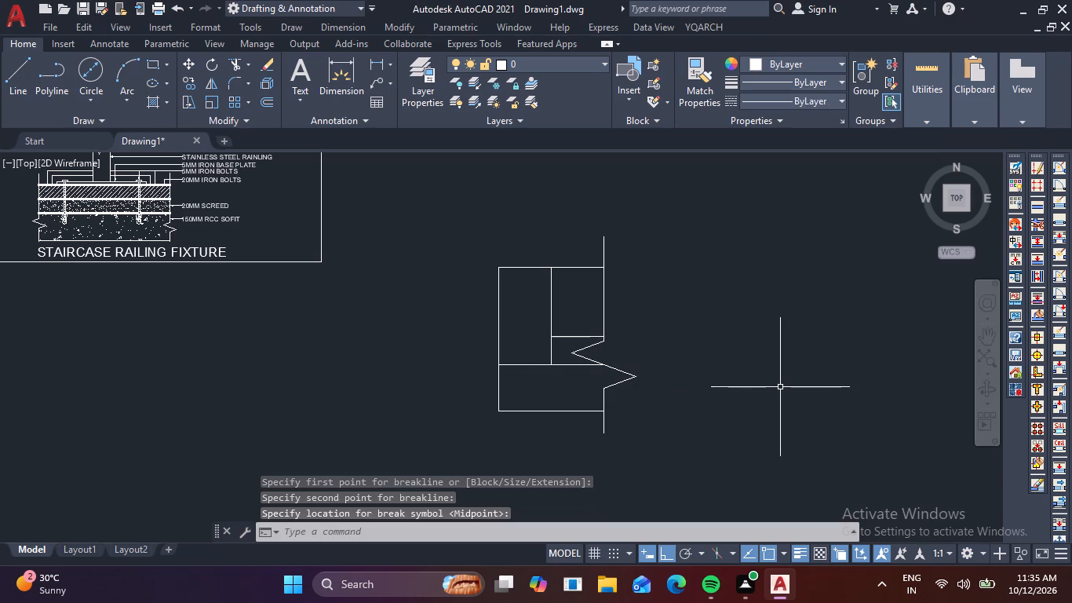
key(Escape)
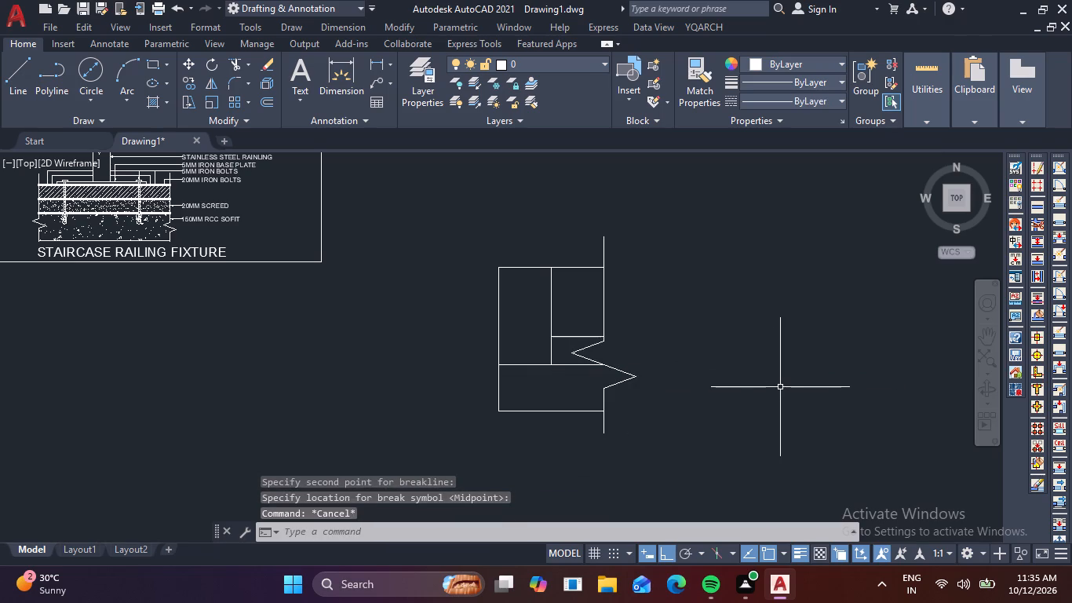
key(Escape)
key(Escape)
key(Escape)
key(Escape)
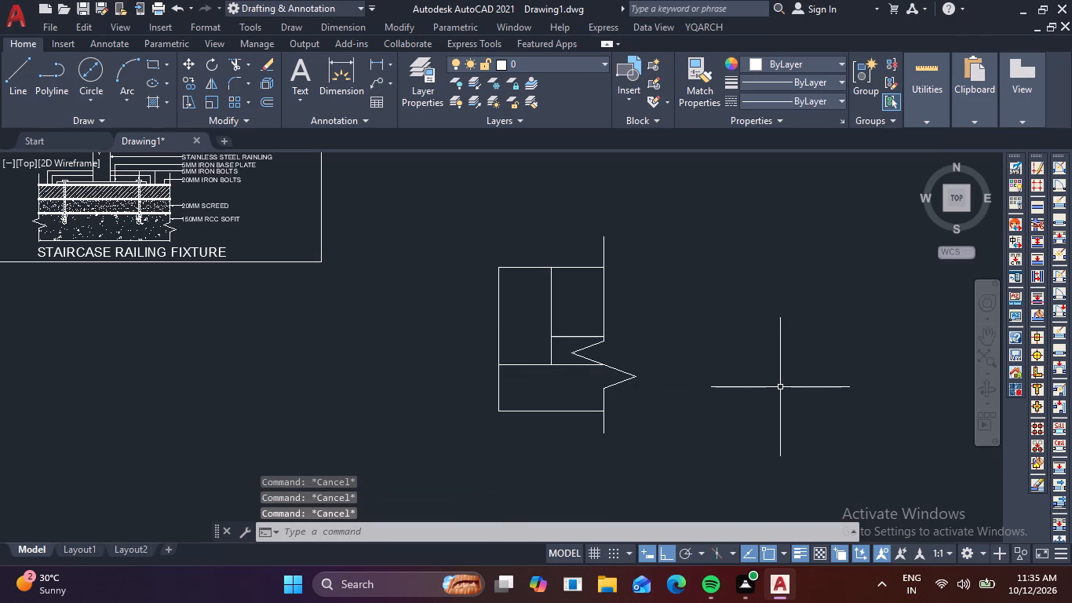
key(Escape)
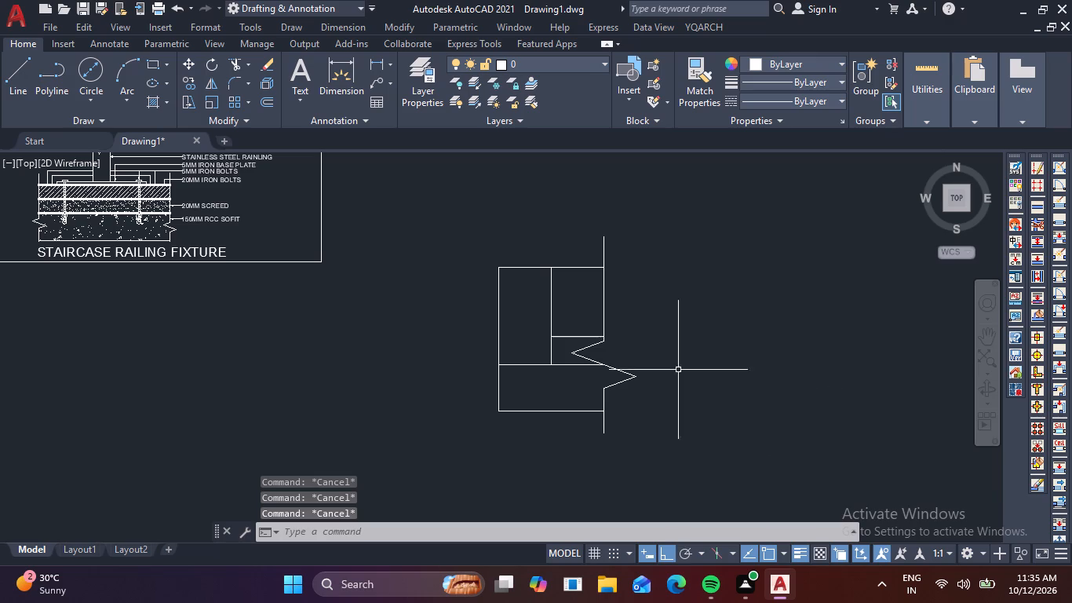
Copy the short upper intermediate horizontal line about 86 units straight up, between the middle vertical line and the breakline.
scroll(582, 348, up, 2)
click(568, 325)
click(563, 315)
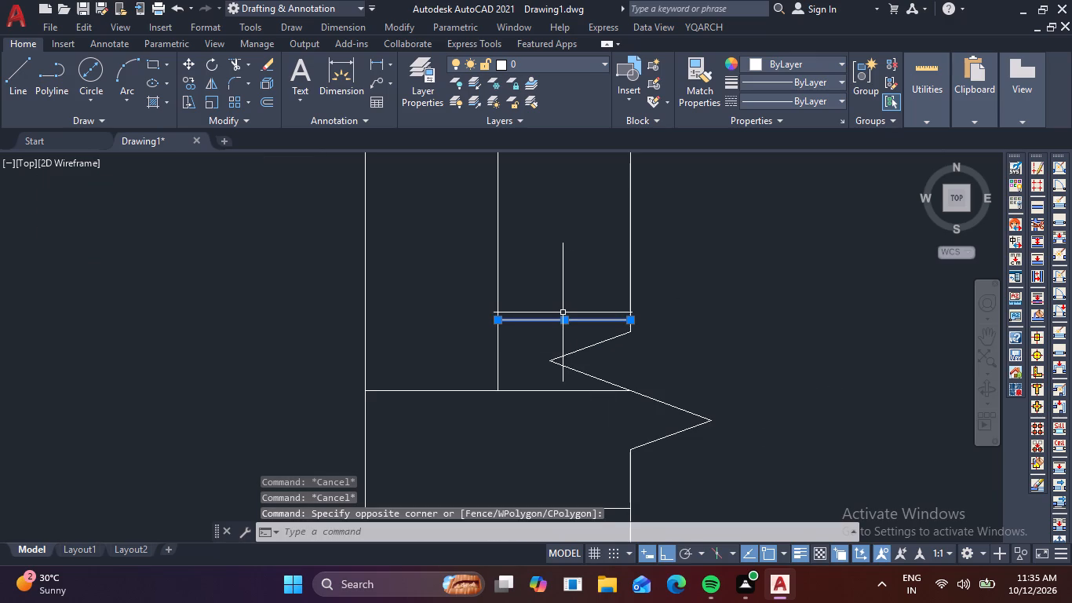
text(CO)
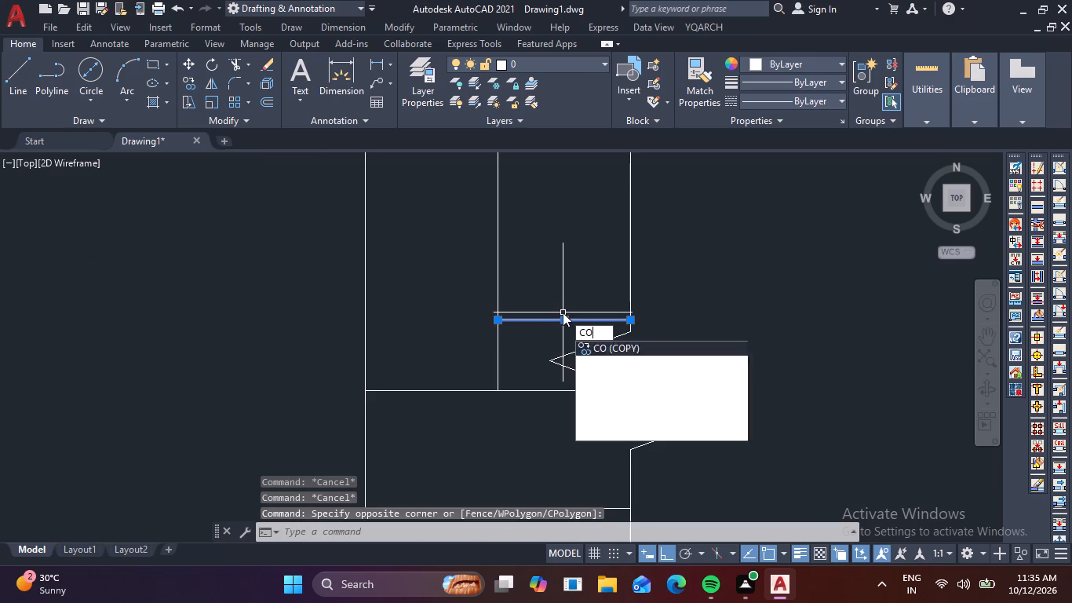
key(space)
click(497, 318)
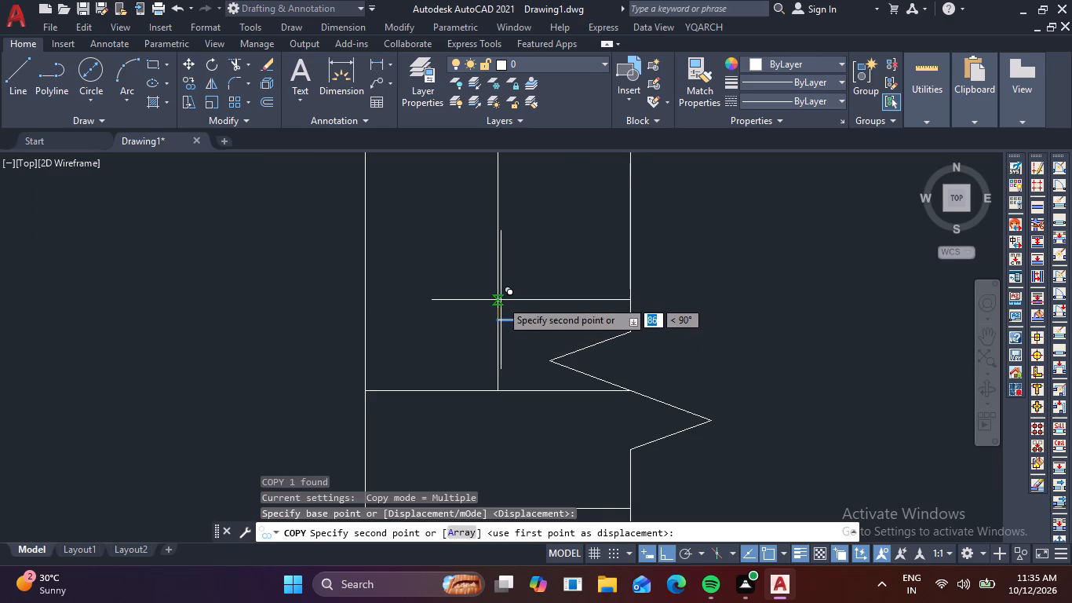
click(501, 298)
key(Escape)
key(Escape)
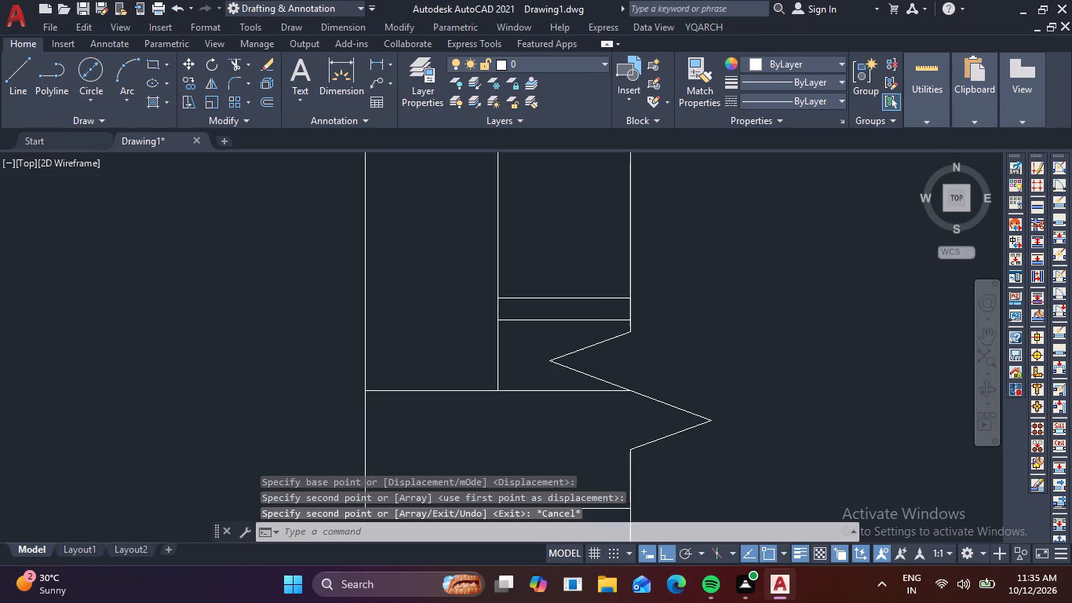
key(Escape)
key(Escape)
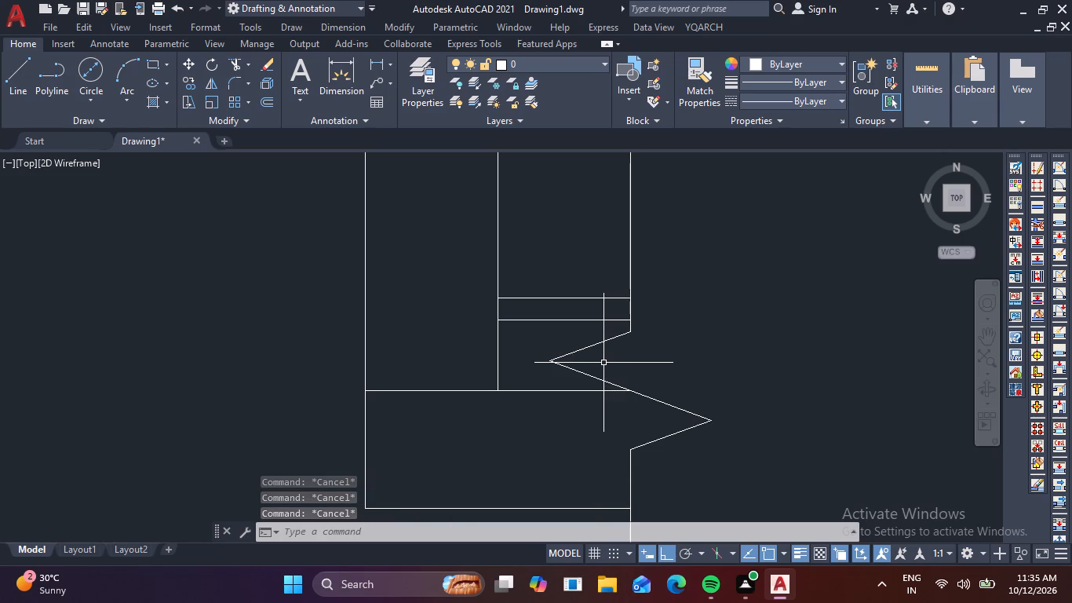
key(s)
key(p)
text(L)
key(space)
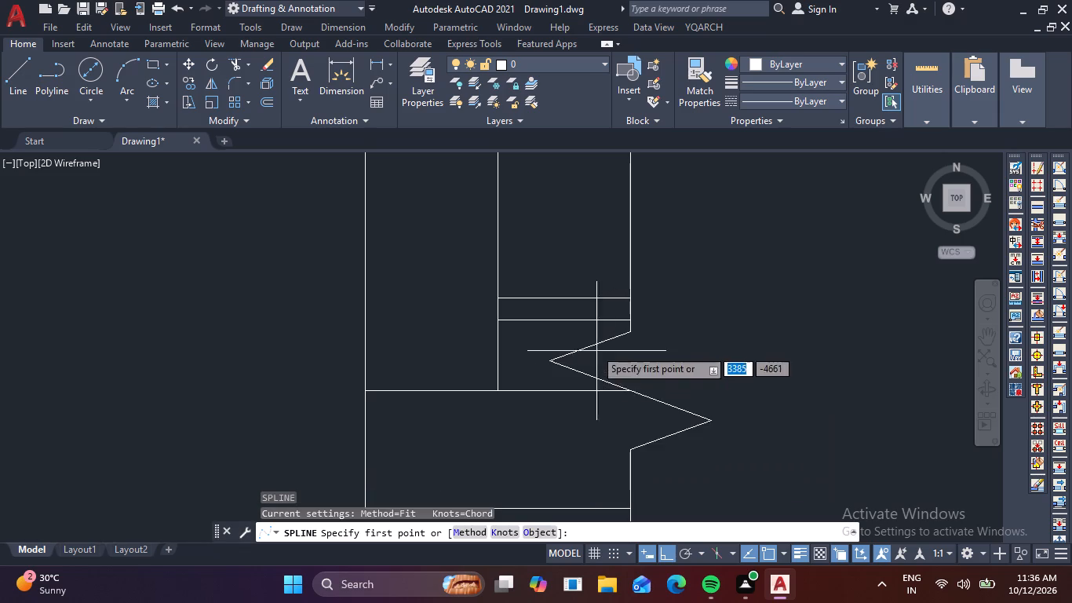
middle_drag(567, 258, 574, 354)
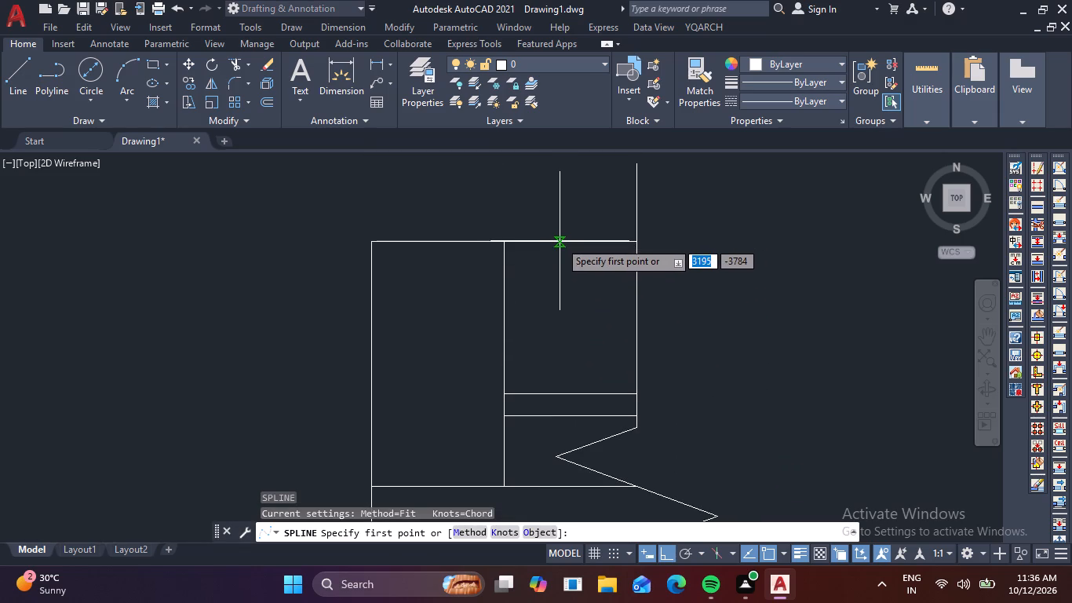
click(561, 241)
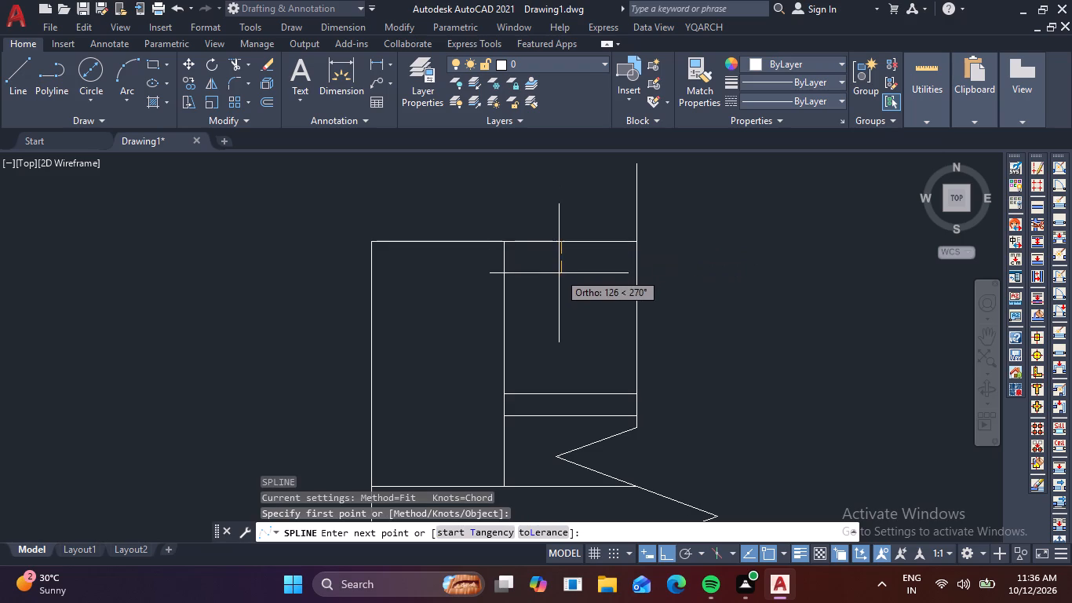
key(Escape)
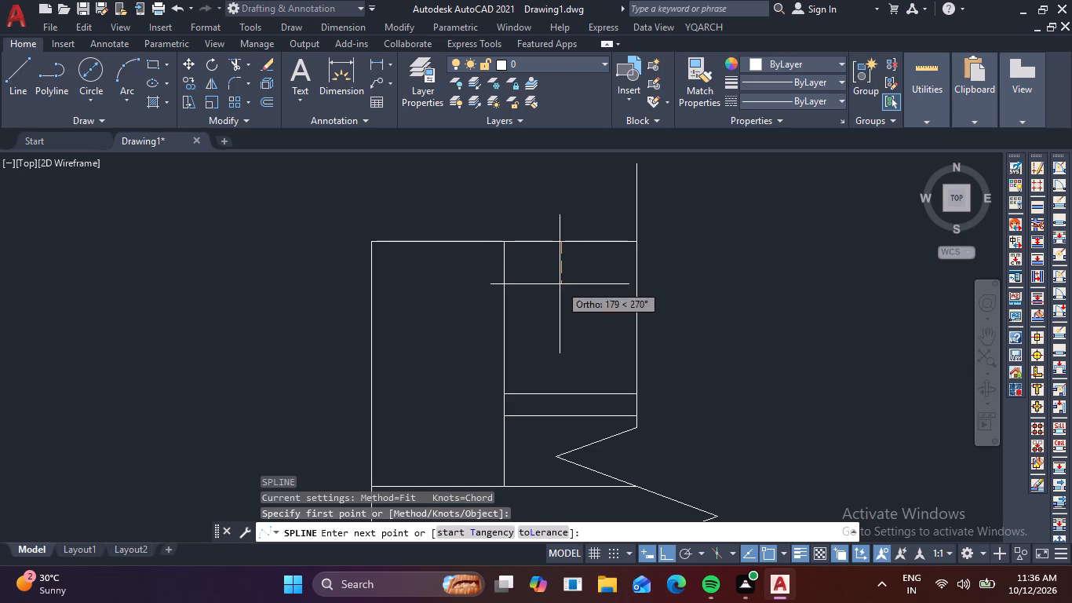
Draw a spline from the detail's top edge, curving down and across past the breakline, inside the upper right compartment.
key(space)
click(540, 247)
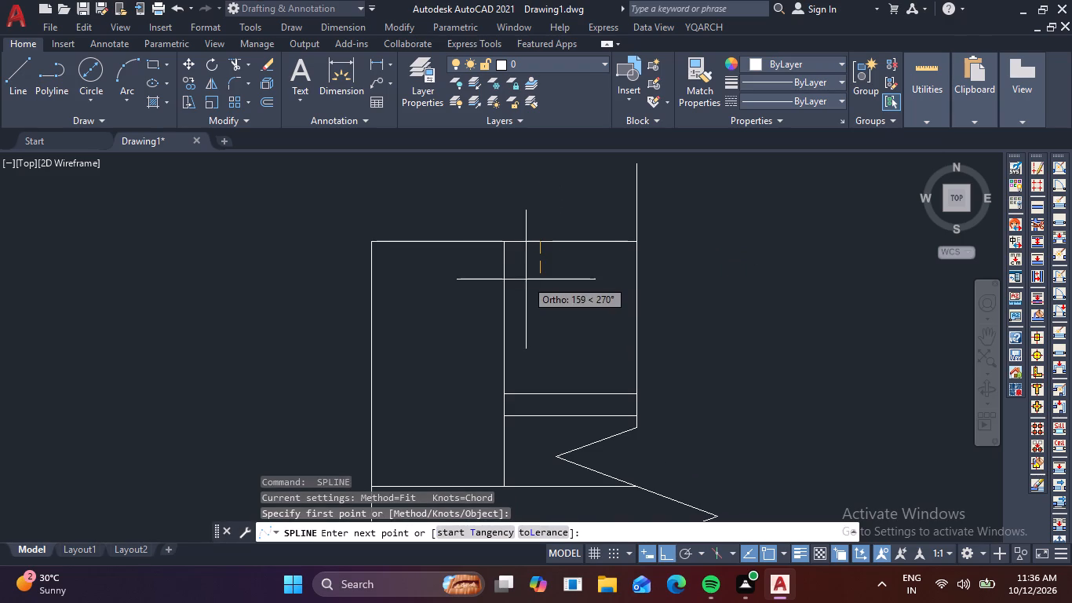
click(529, 279)
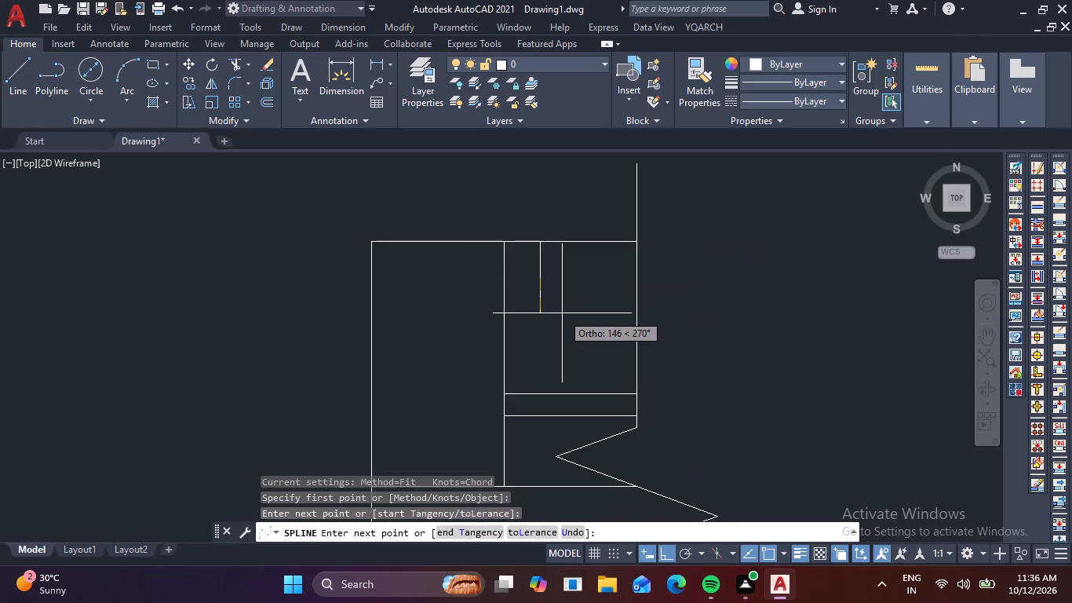
key(F8)
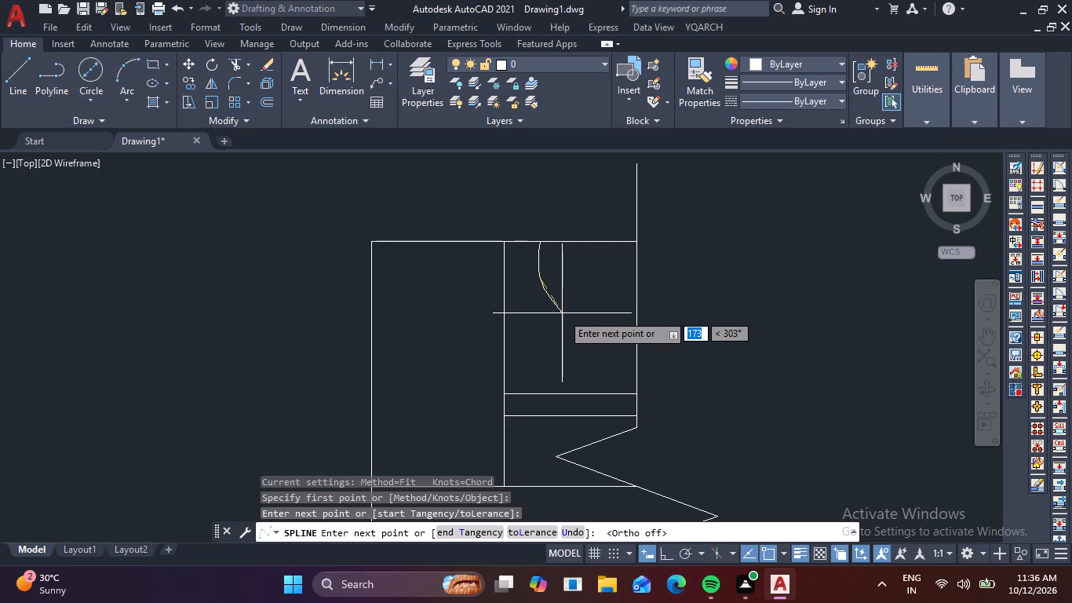
click(562, 313)
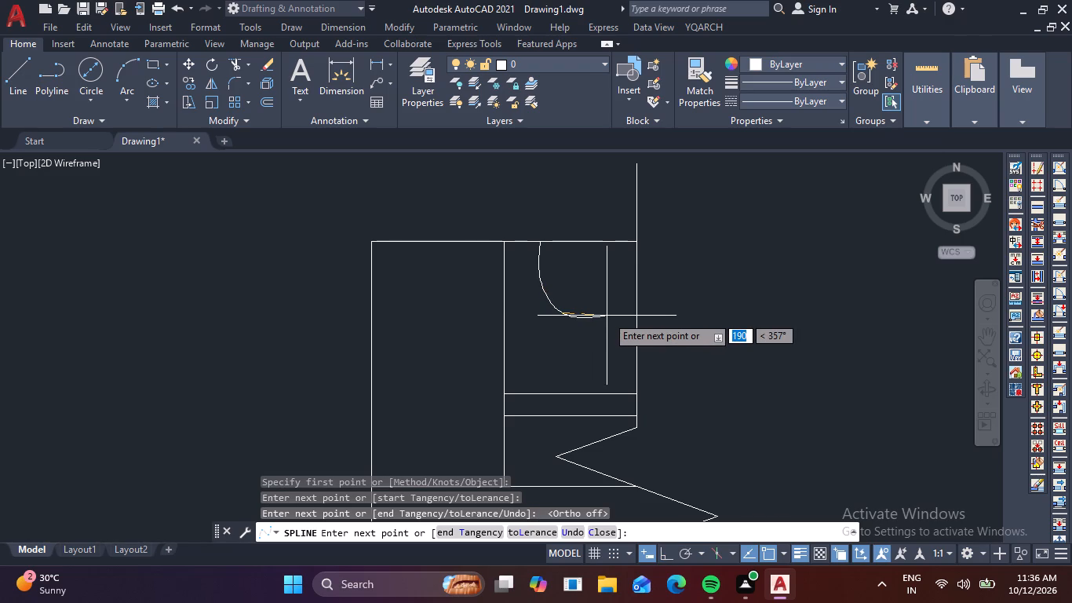
click(593, 321)
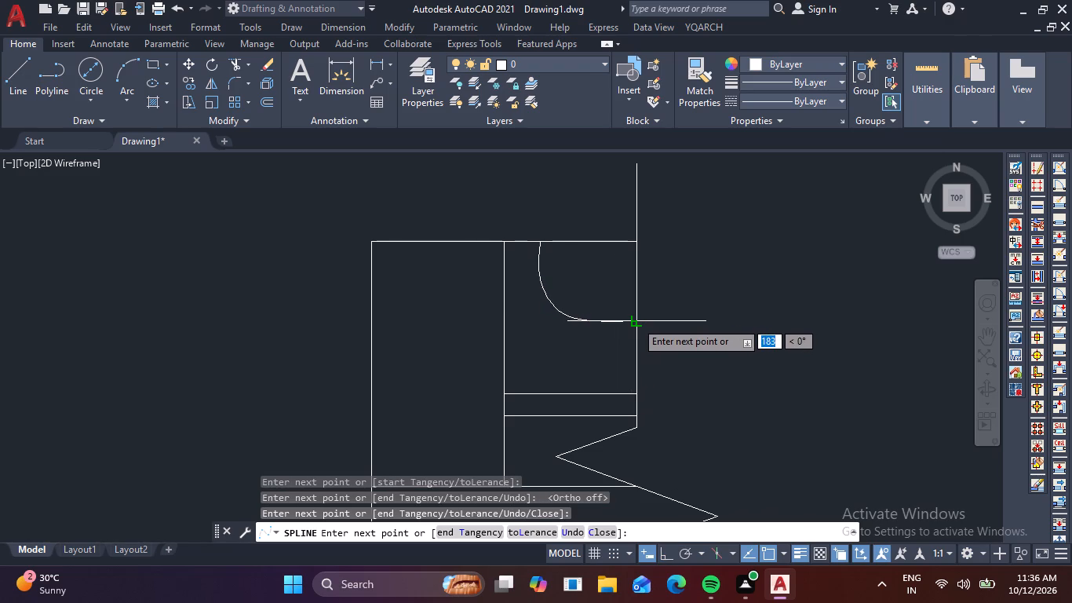
click(636, 321)
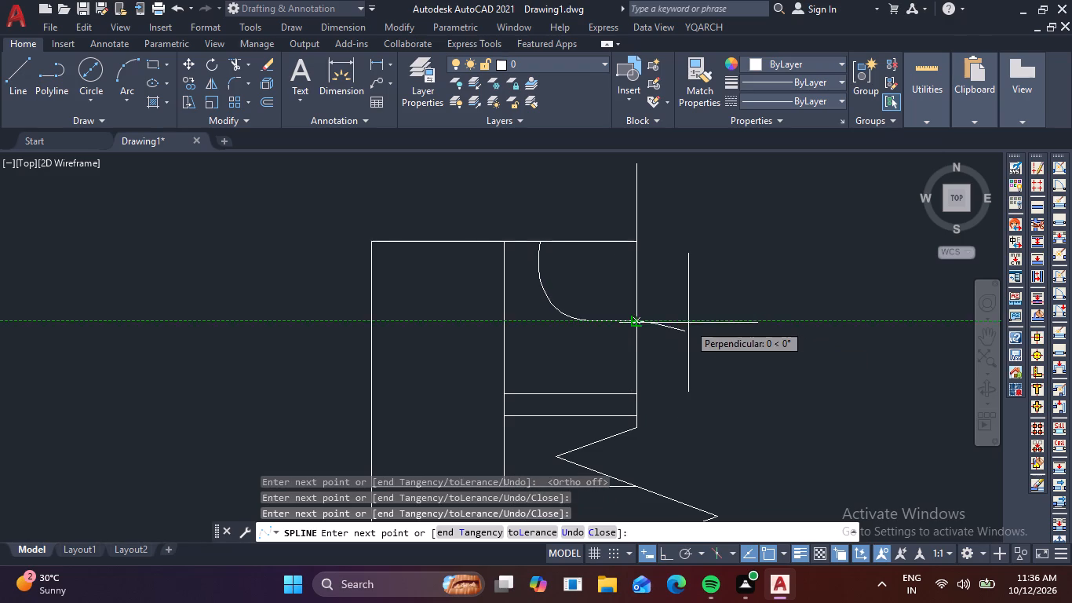
key(space)
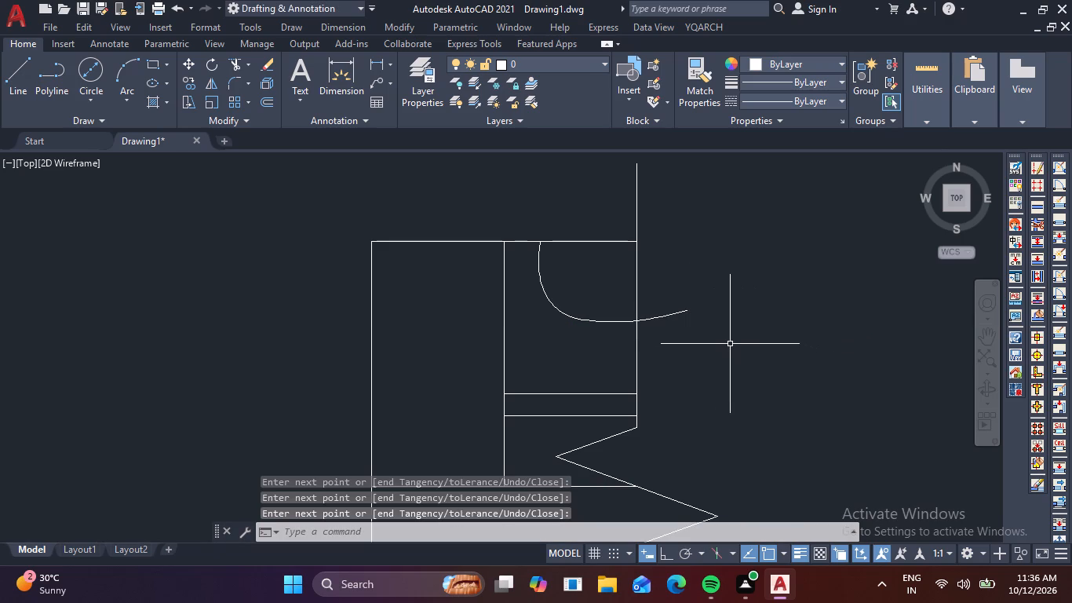
Trim the spline's end that overhangs beyond the breakline.
text(TR)
key(space)
drag(704, 334, 690, 320)
click(669, 297)
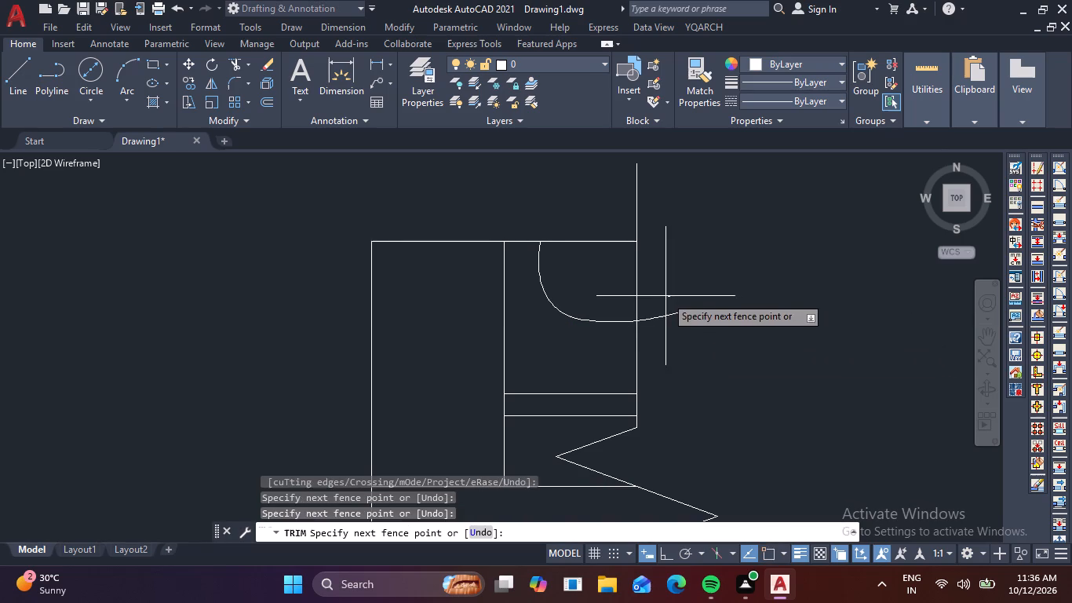
click(683, 327)
key(Escape)
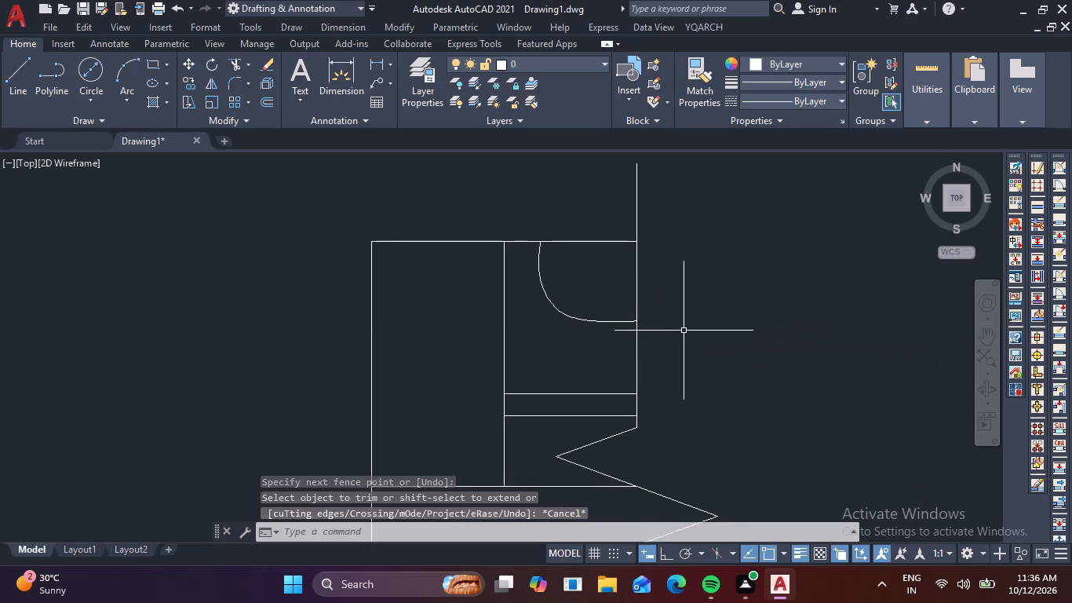
Draw a vertical line upward from the detail's top edge, a short distance in from its left corner.
scroll(684, 331, down, 2)
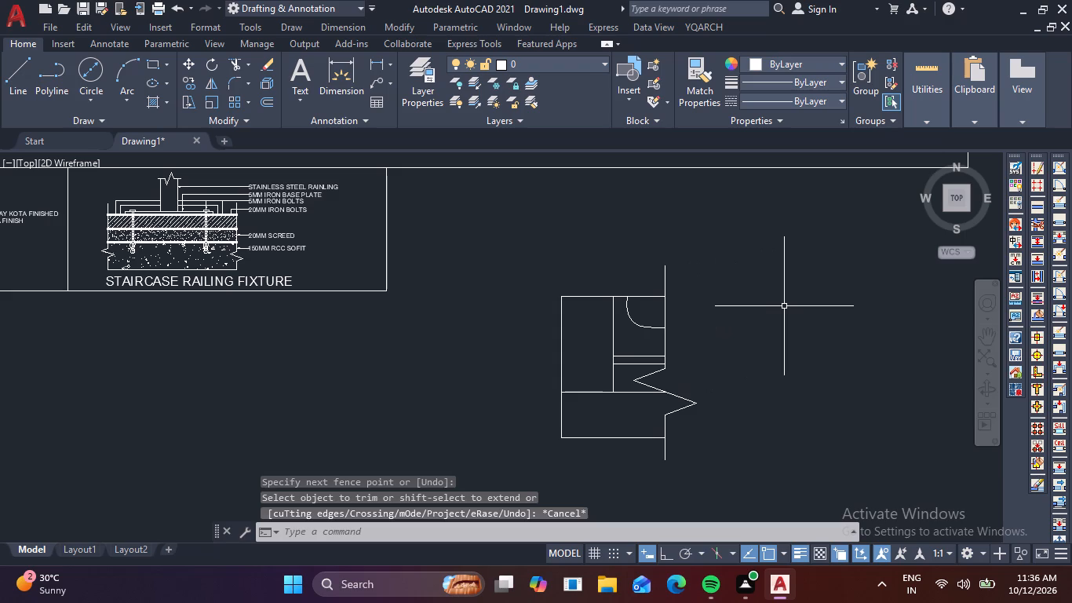
middle_drag(764, 270, 764, 317)
scroll(766, 320, down, 1)
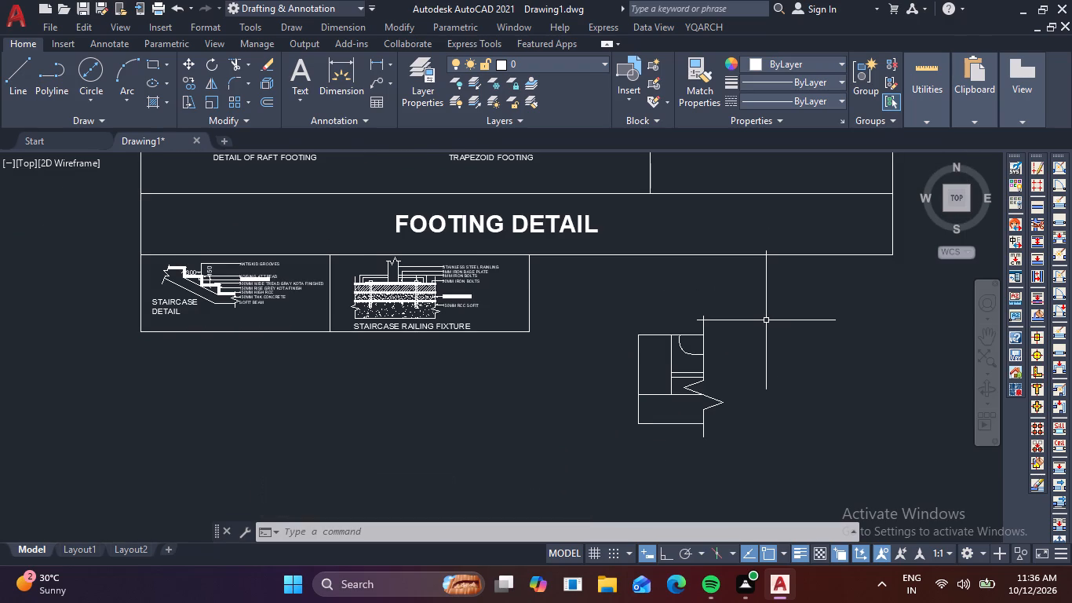
text(L)
key(space)
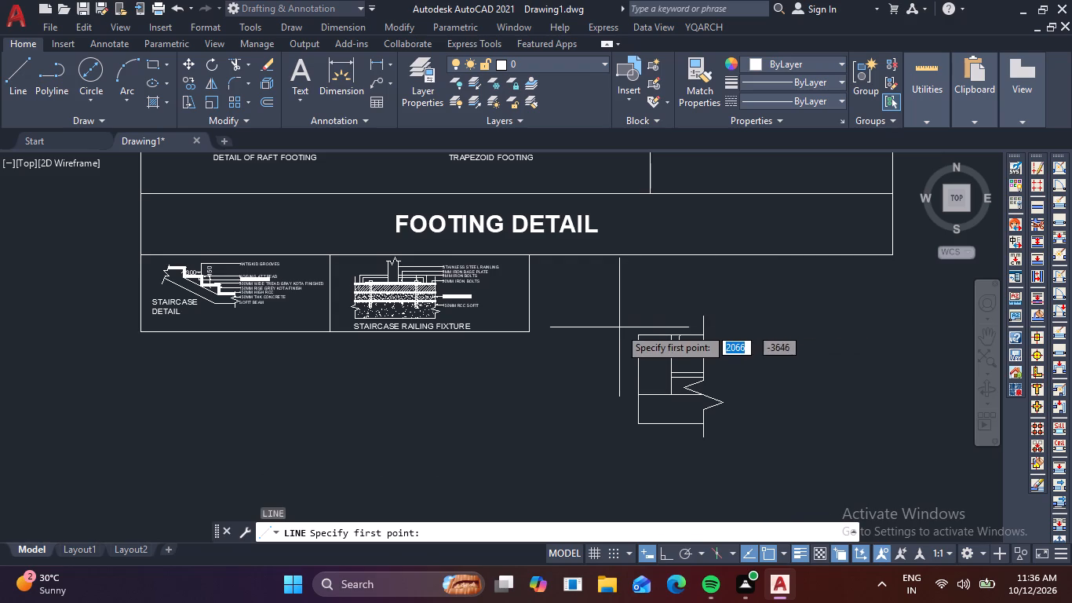
scroll(651, 334, up, 3)
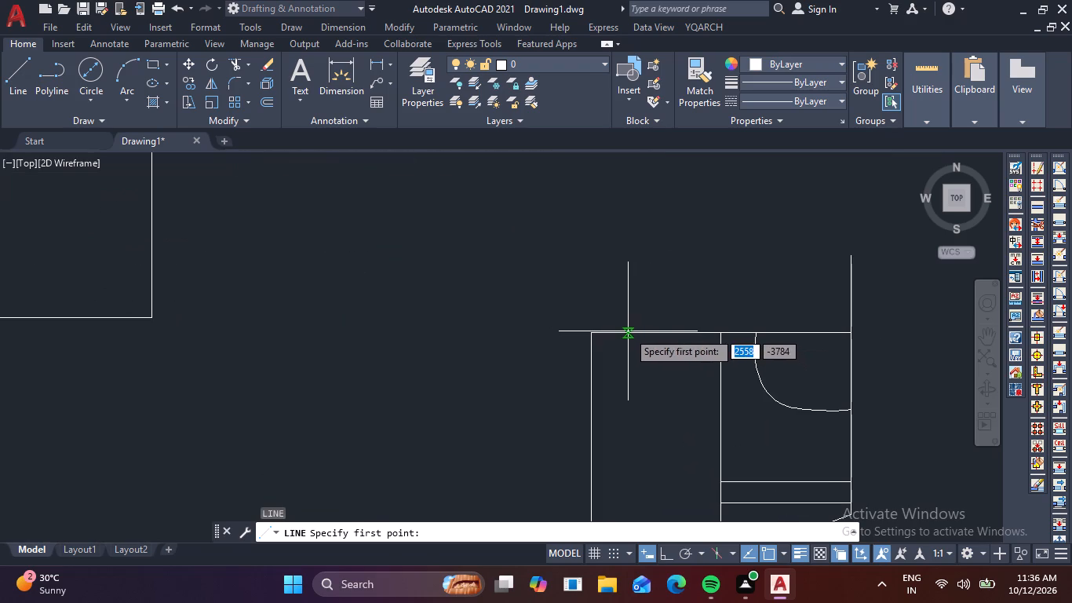
click(628, 331)
key(F8)
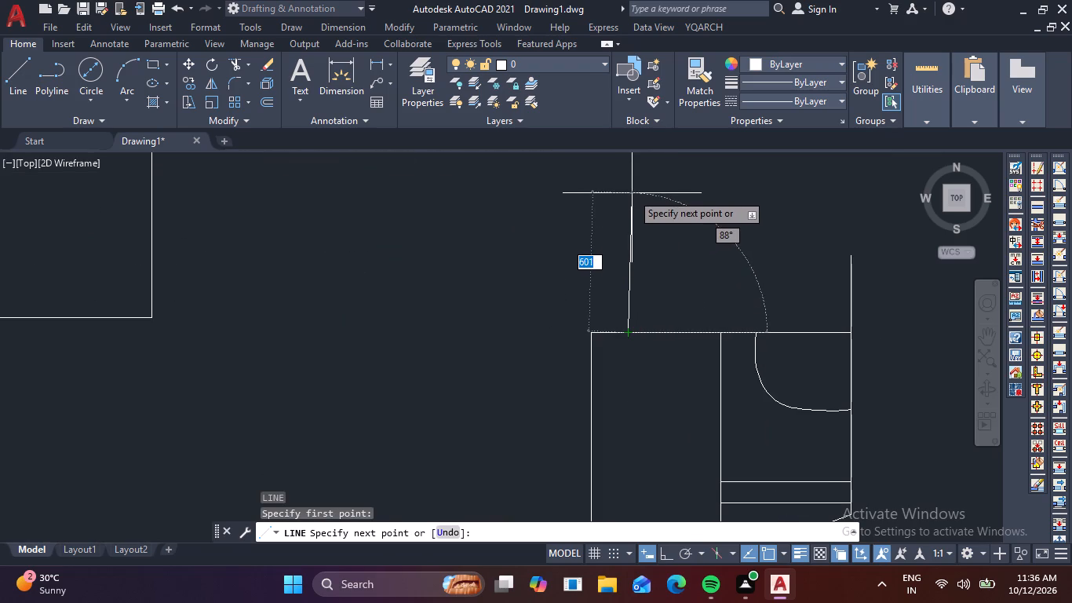
click(625, 180)
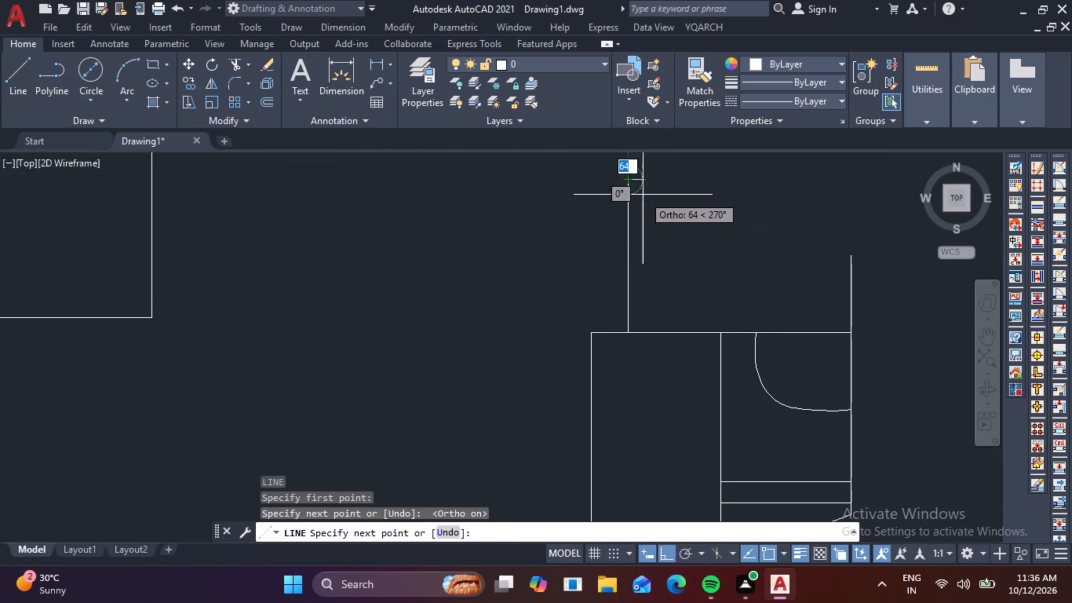
key(Escape)
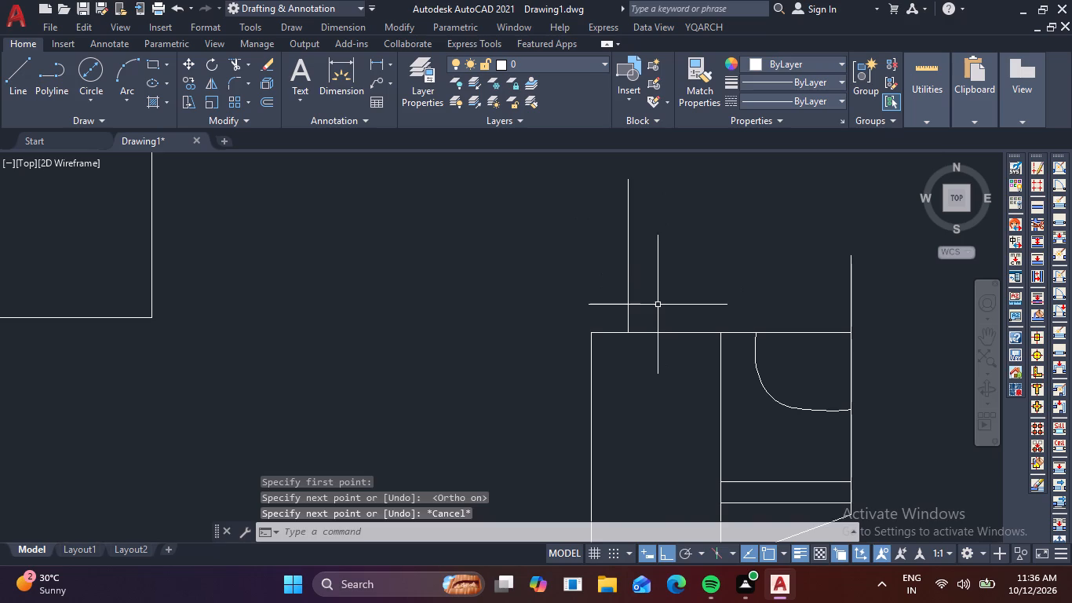
Draw a horizontal line over the top edge from the middle vertical line to the detail's left corner.
drag(658, 305, 576, 278)
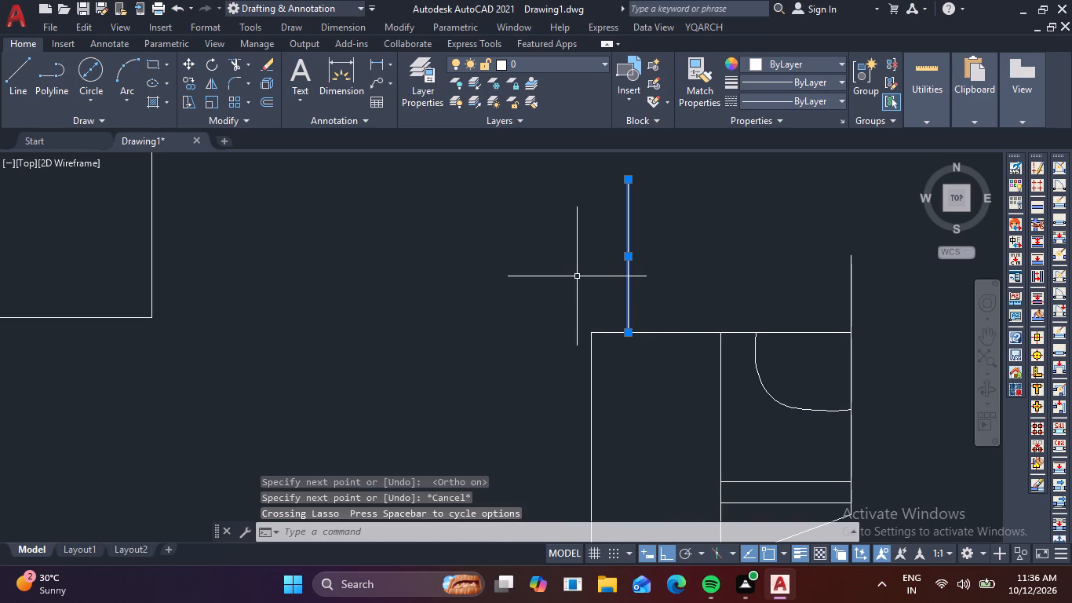
key(Escape)
key(l)
key(space)
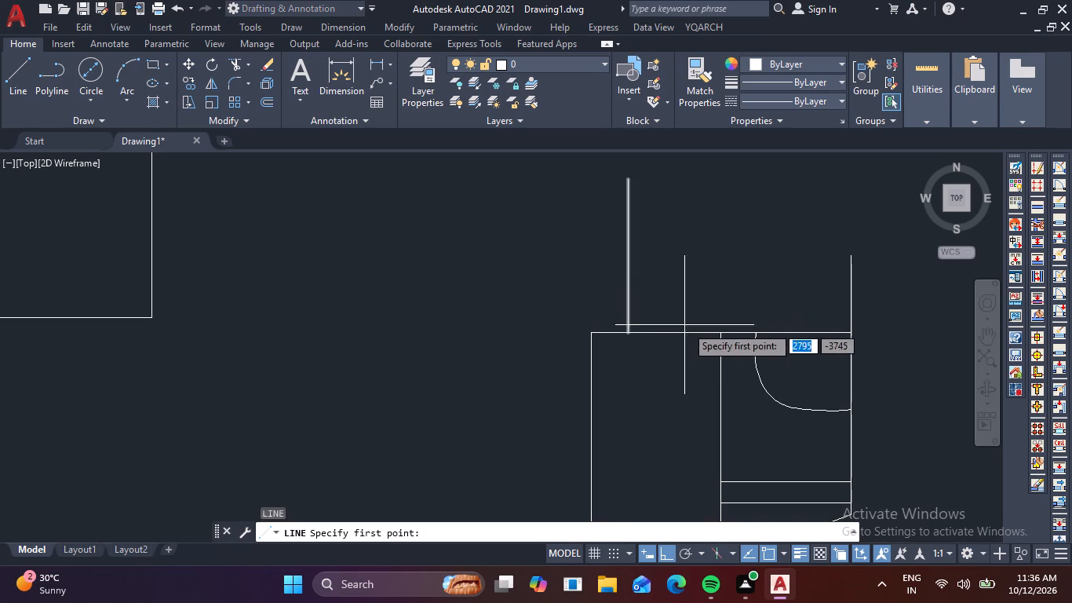
click(723, 335)
click(593, 334)
key(space)
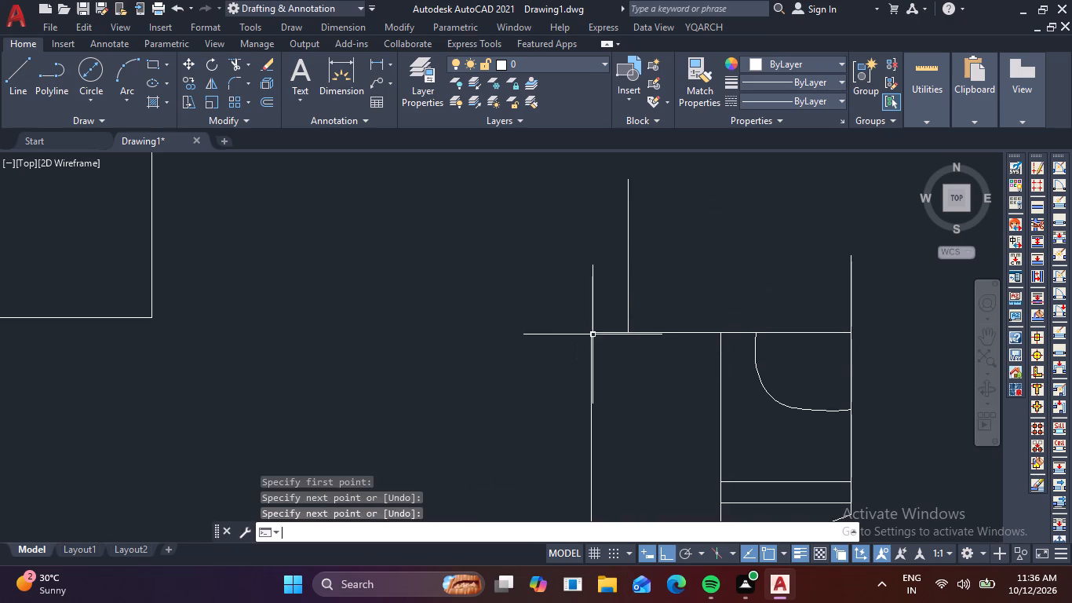
Mirror the new upper vertical line about a vertical axis through the midpoint of the top-left edge segment, keeping the original.
drag(662, 302, 620, 289)
click(550, 258)
text(MI)
key(m)
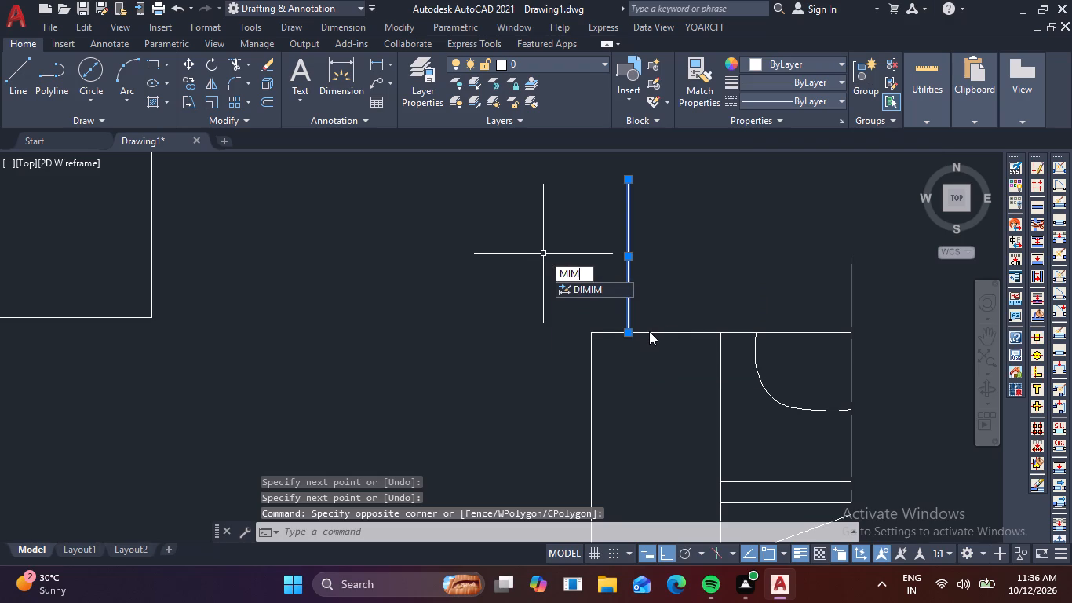
key(BackSpace)
key(space)
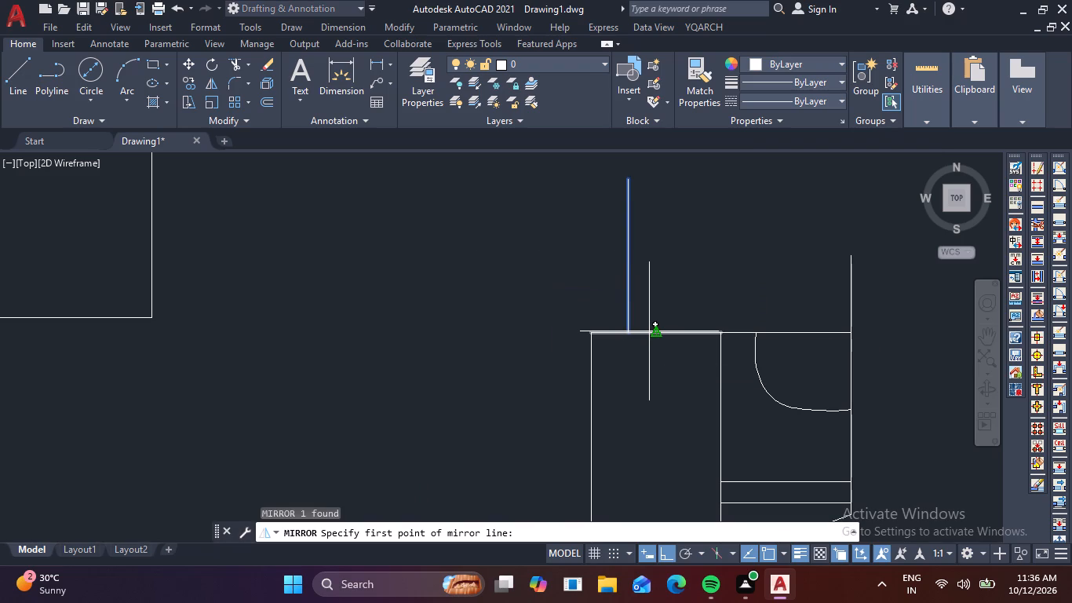
click(659, 330)
click(652, 232)
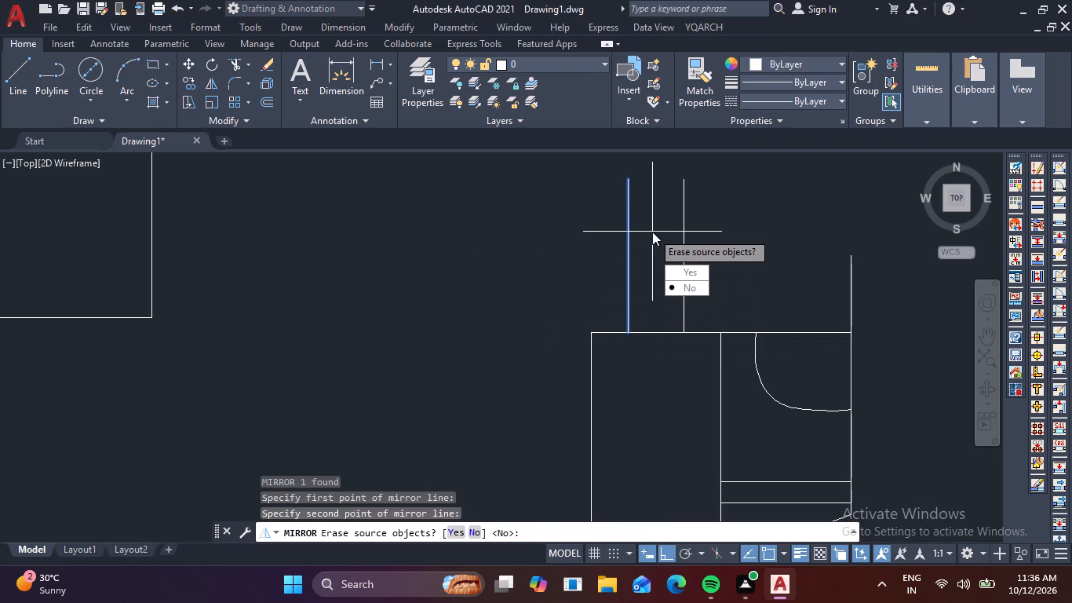
key(space)
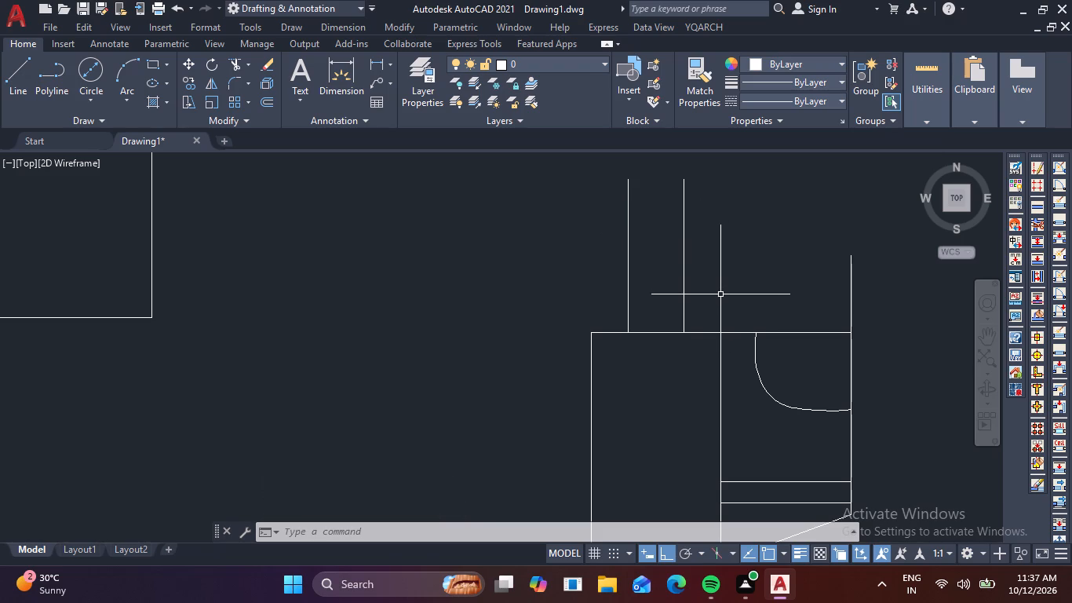
Draw a narrow bolt shank of lines about 91 high and 12 wide, crossing the detail's top edge near its left corner.
key(Escape)
key(Escape)
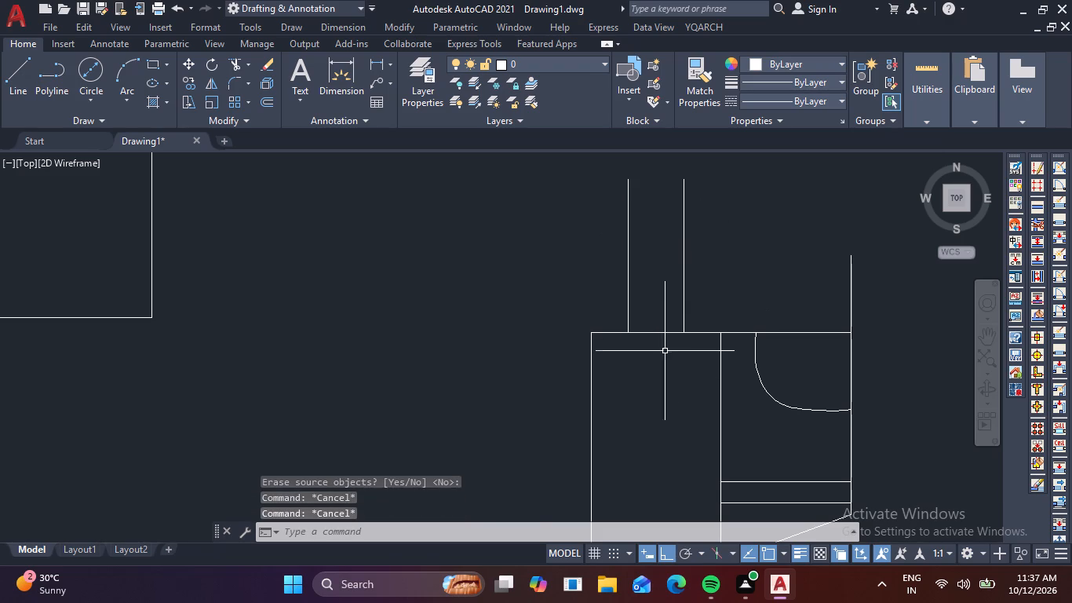
scroll(673, 346, up, 4)
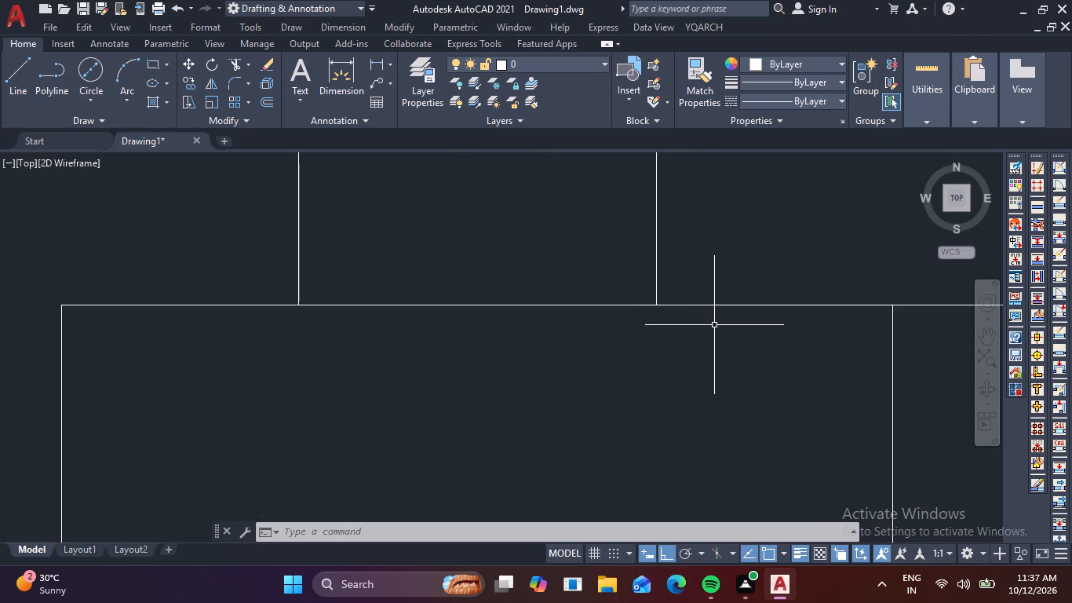
scroll(714, 326, down, 2)
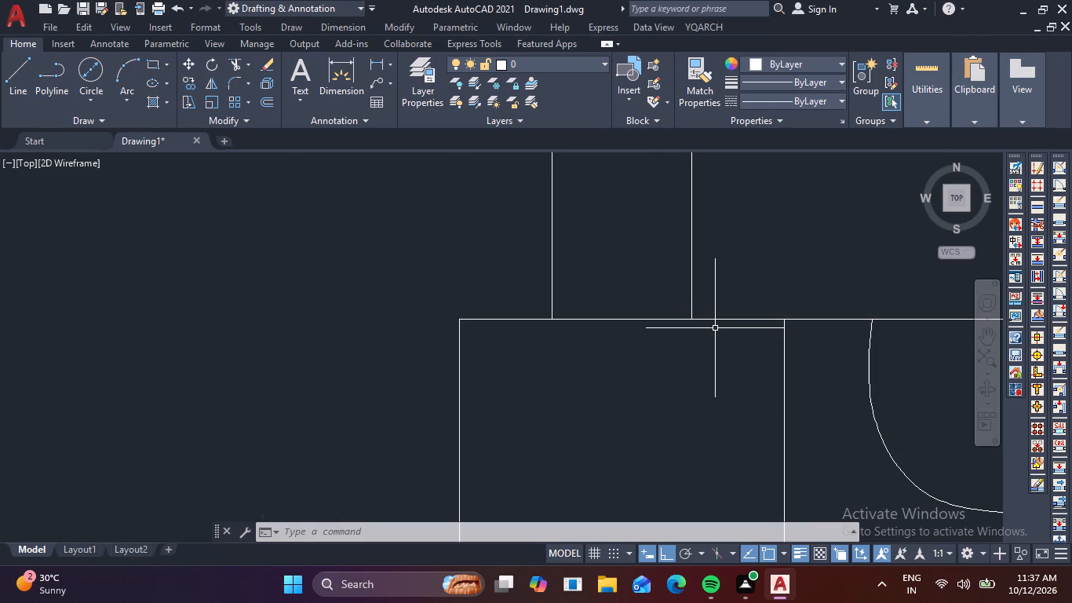
scroll(708, 329, up, 1)
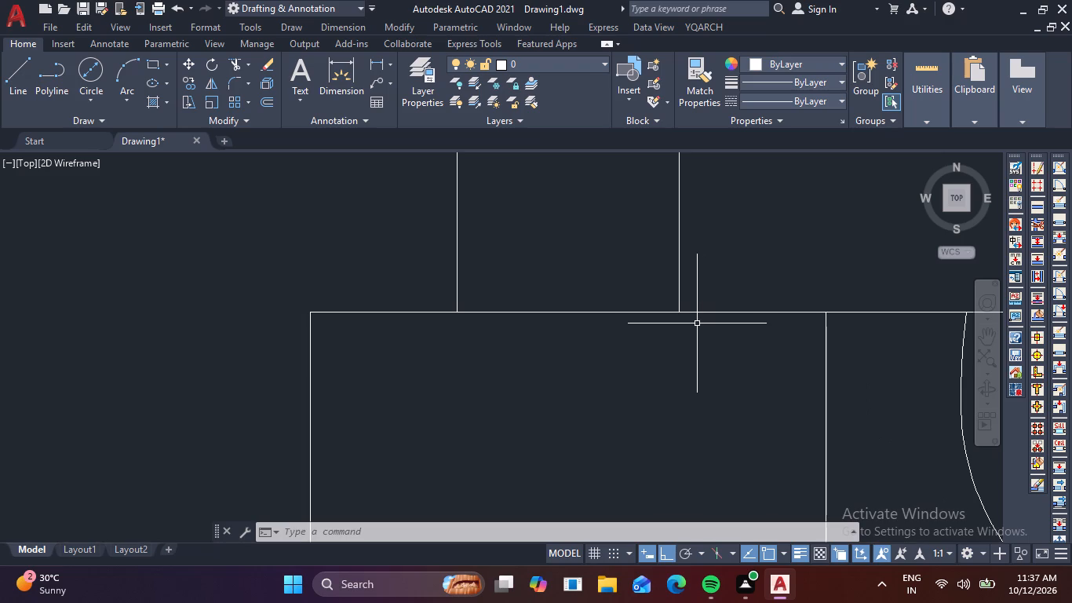
key(l)
key(space)
scroll(663, 330, down, 1)
scroll(584, 330, up, 2)
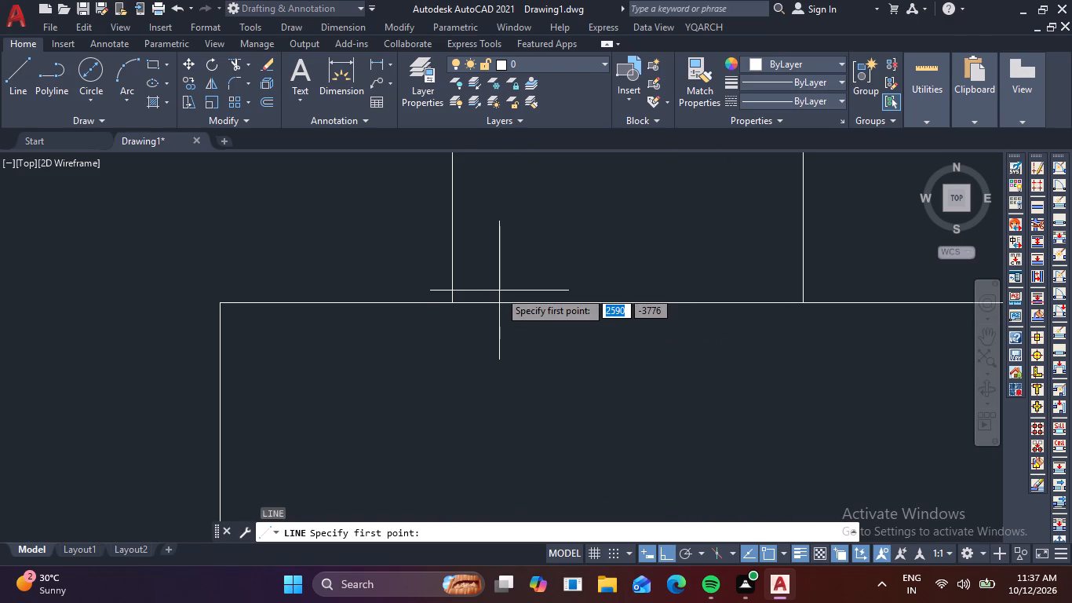
click(341, 294)
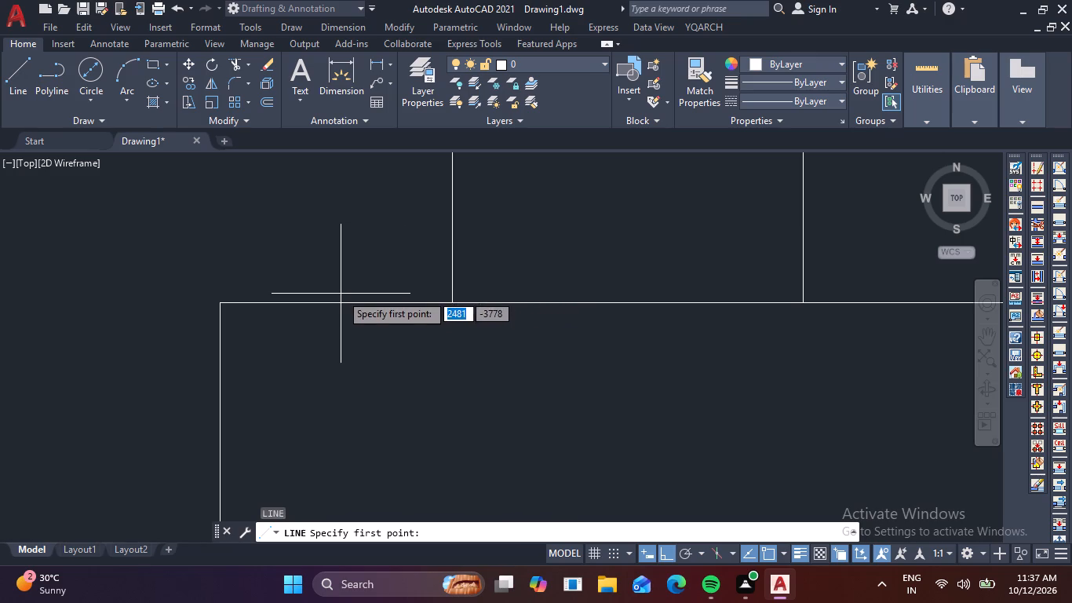
click(341, 426)
click(359, 426)
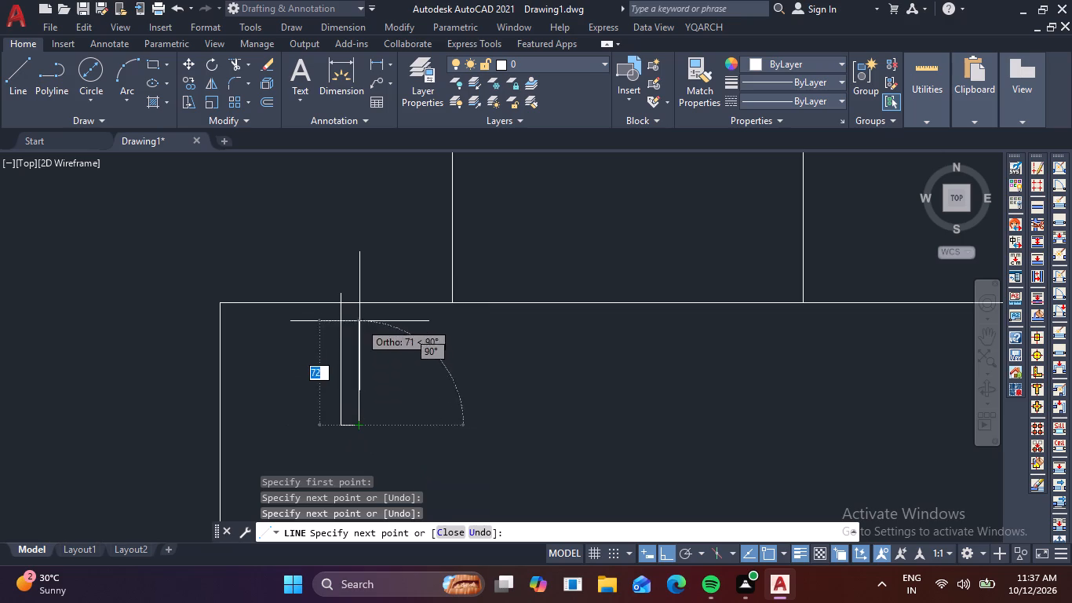
scroll(361, 292, up, 2)
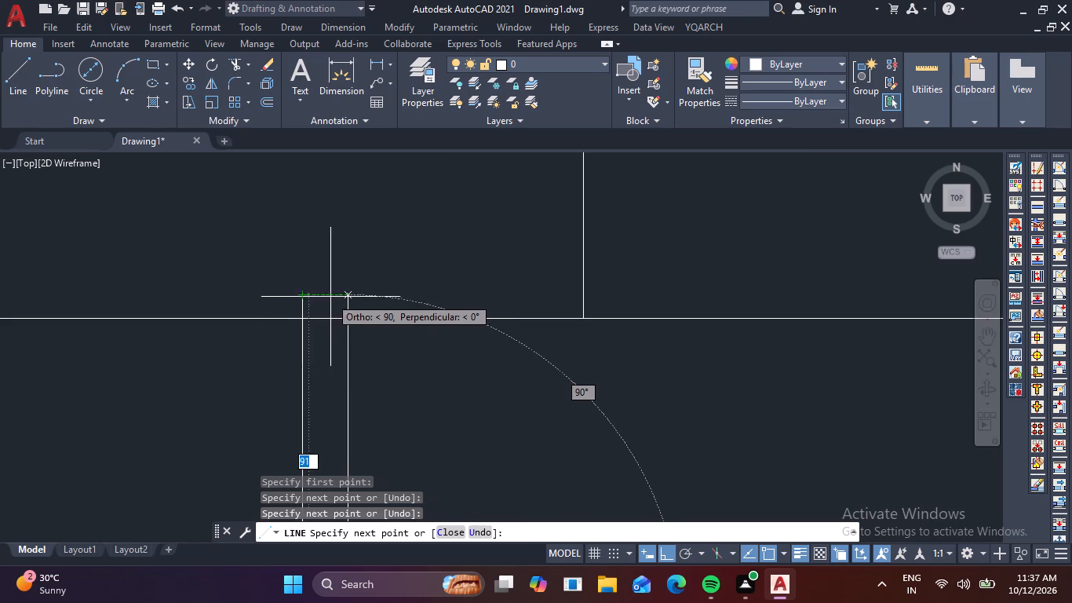
click(348, 296)
click(303, 298)
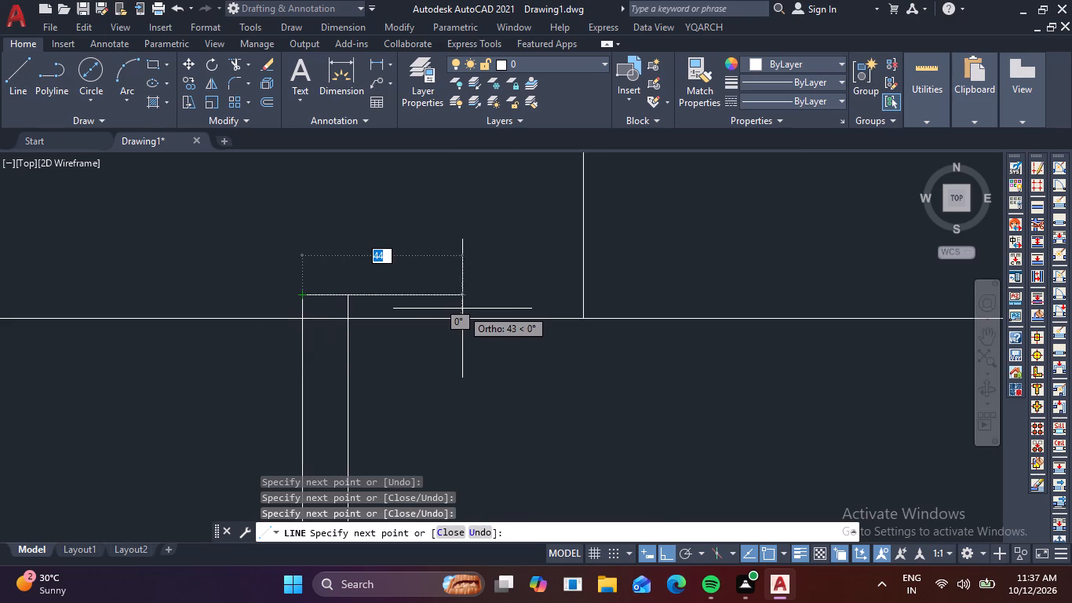
key(Escape)
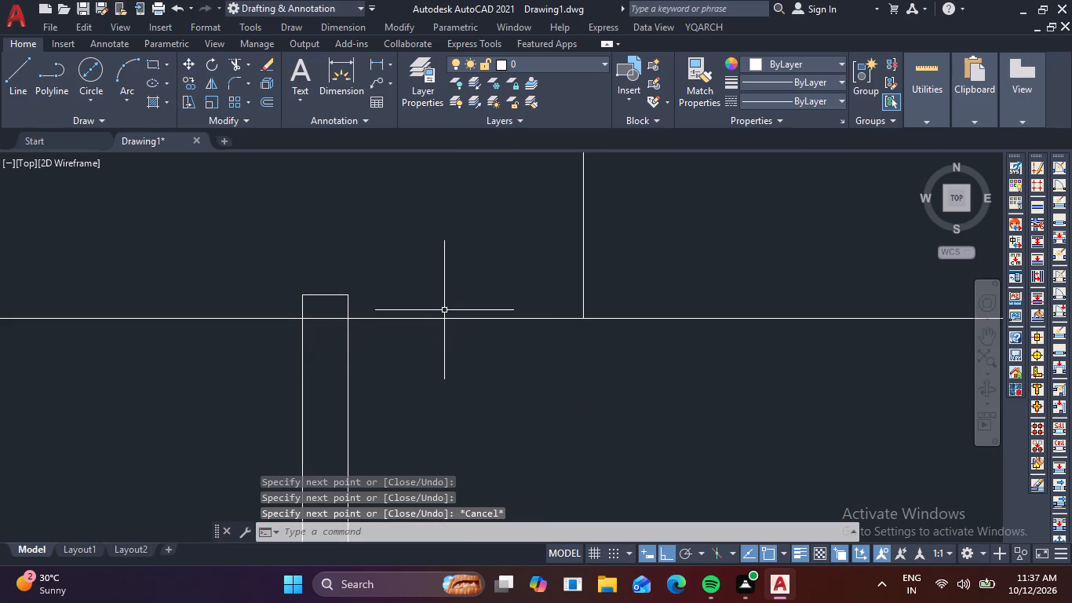
Draw a flat rectangular bolt head on top of the shank, overhanging it on both sides.
key(l)
key(space)
click(350, 299)
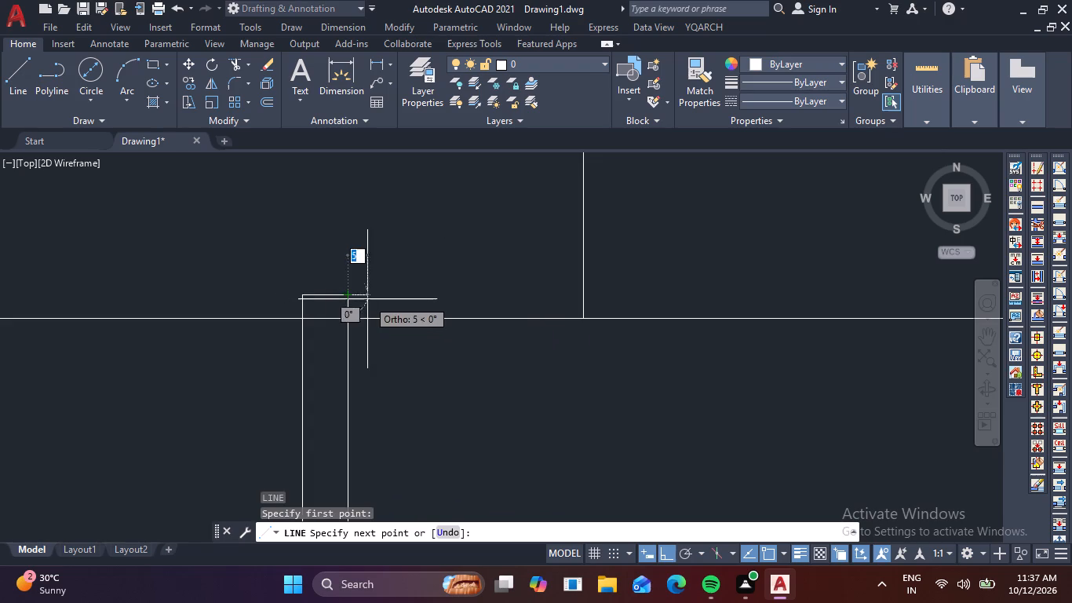
click(370, 298)
click(370, 272)
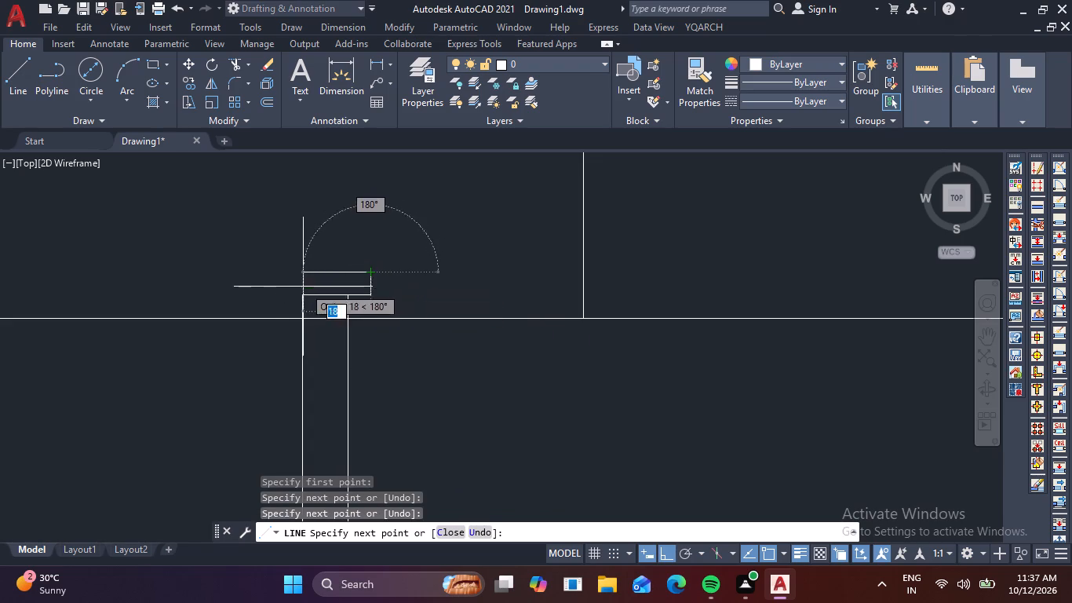
click(288, 287)
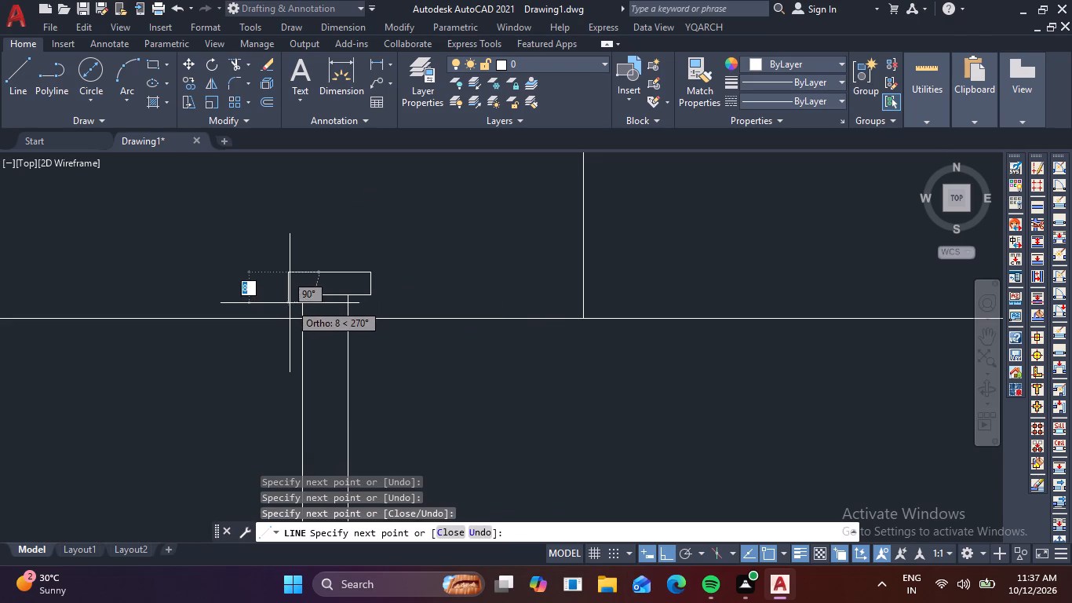
click(288, 295)
click(308, 293)
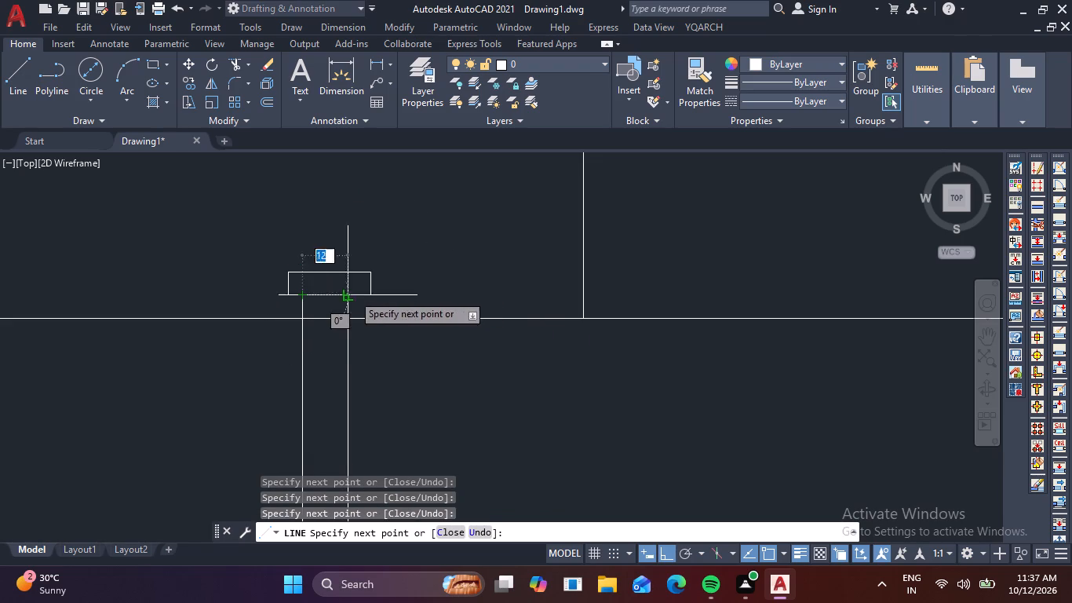
key(Escape)
Mirror the bolt's head and shank about a vertical axis through the midpoint of the top-left edge segment, keeping the original.
click(412, 305)
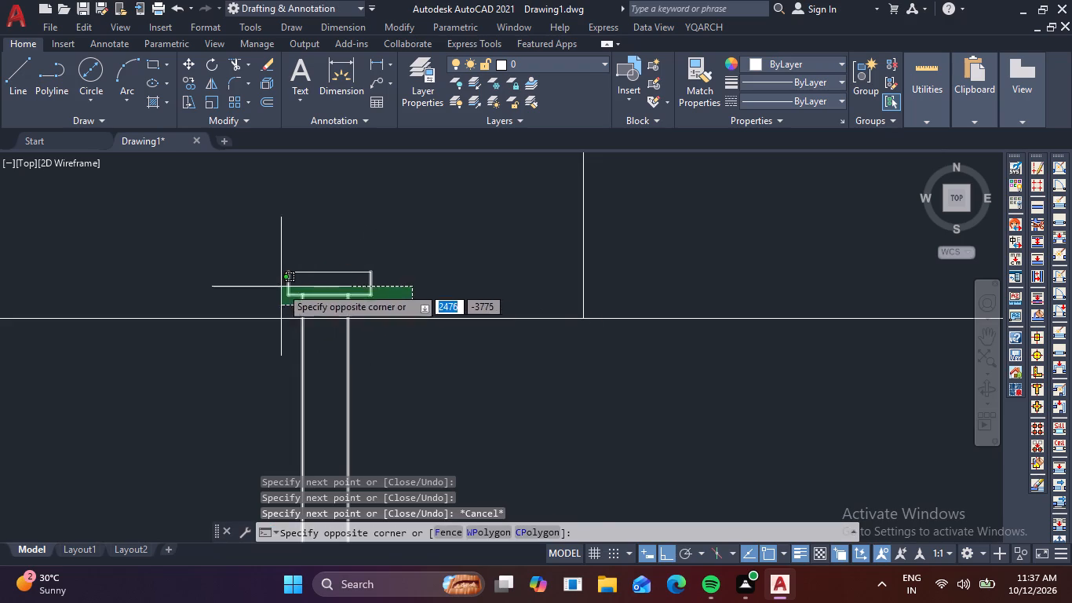
click(279, 251)
scroll(350, 244, down, 3)
drag(417, 368, 363, 339)
click(304, 330)
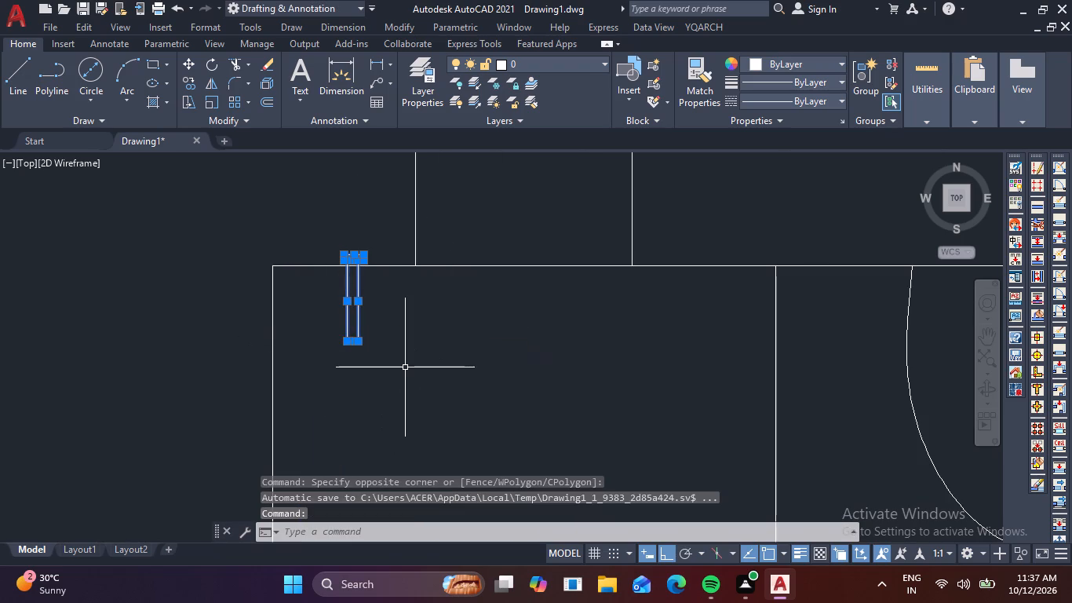
text(MI)
key(space)
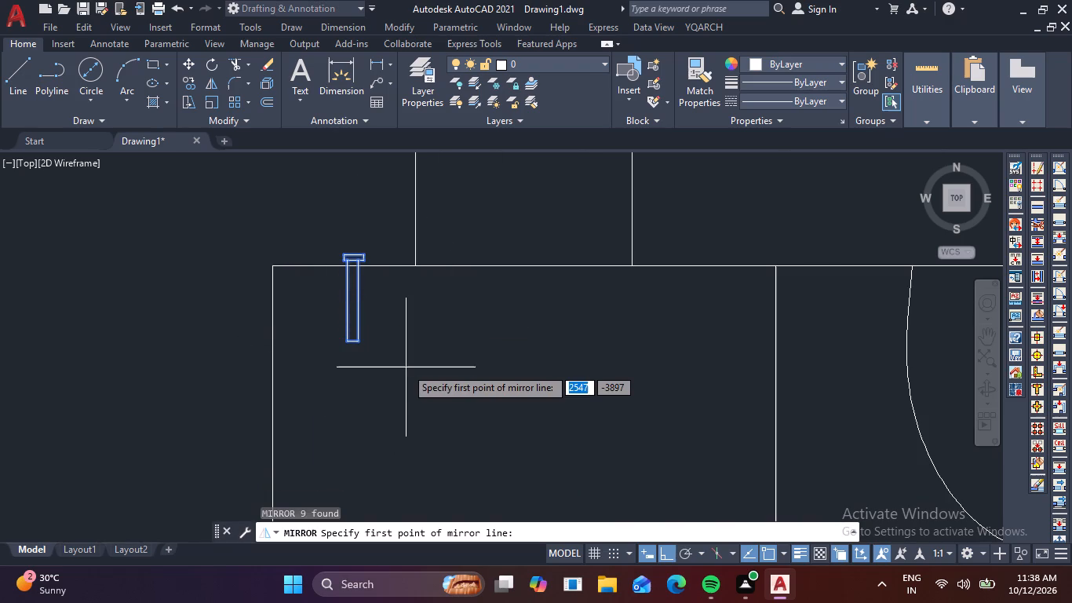
click(520, 269)
click(486, 379)
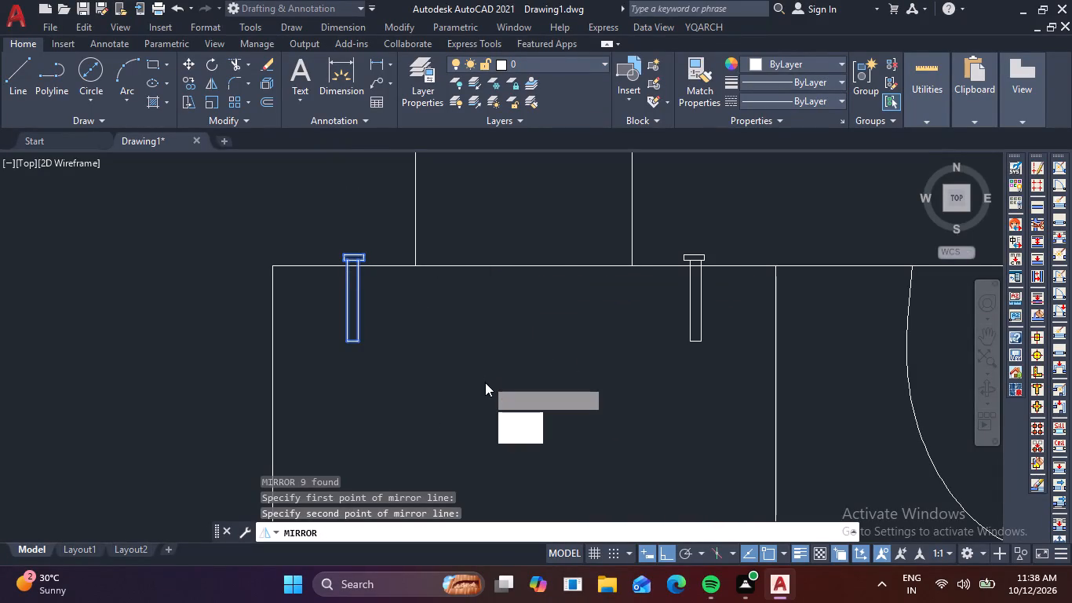
key(space)
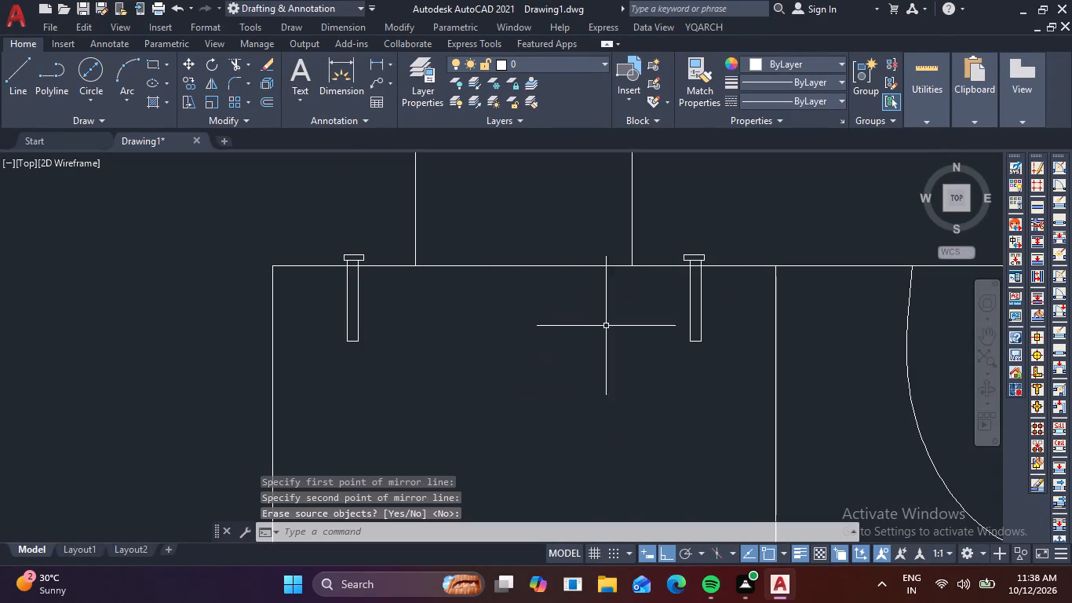
Move the mirrored bolt's head horizontally from its bottom midpoint so it sits centred on its shank.
scroll(691, 264, up, 3)
click(757, 260)
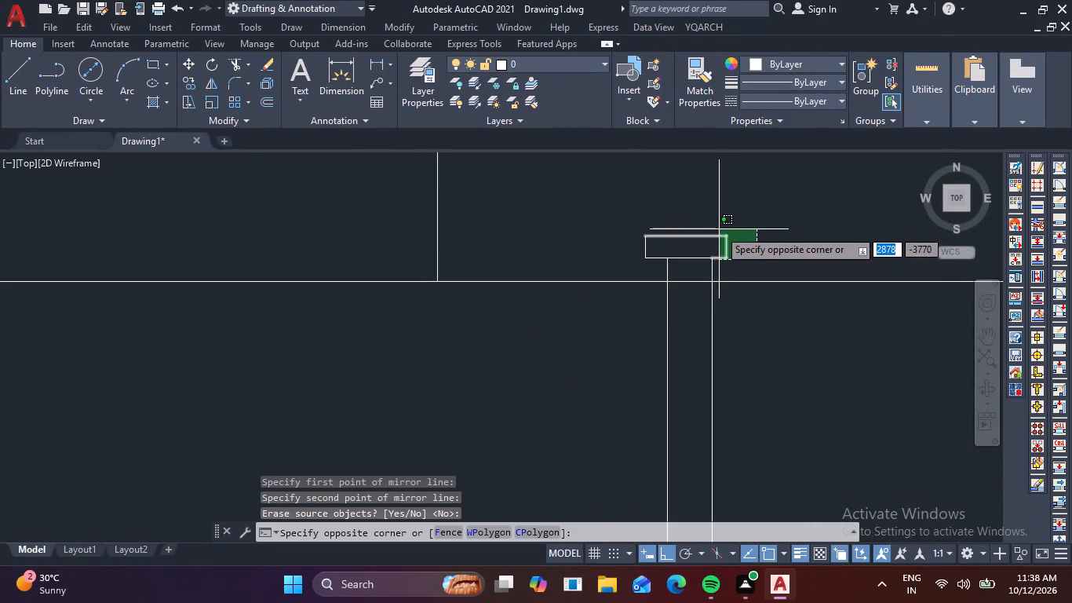
click(719, 228)
click(695, 275)
click(680, 235)
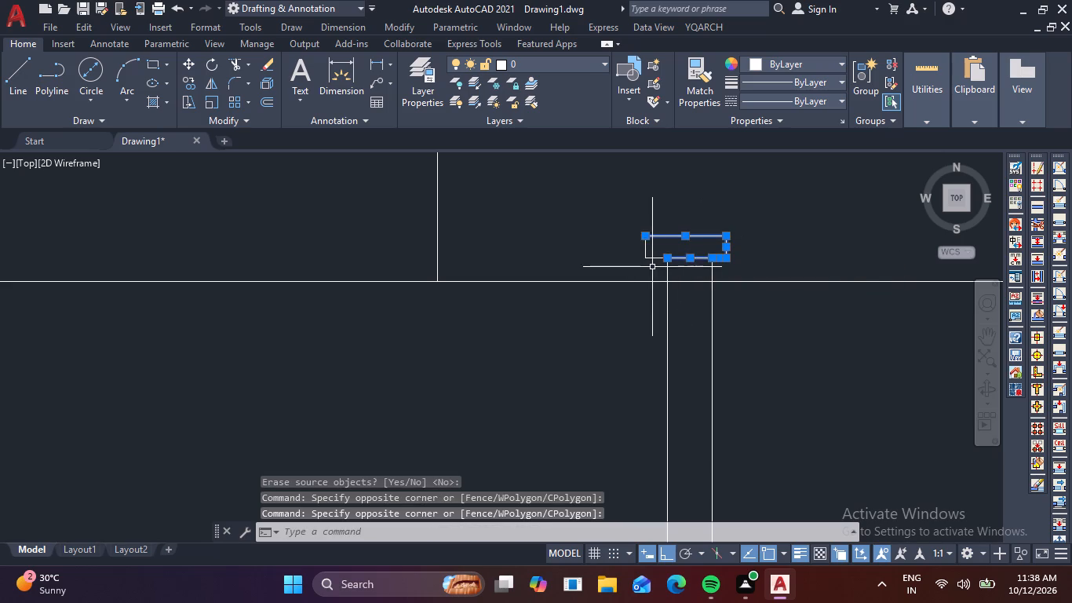
click(652, 269)
click(642, 252)
key(m)
key(space)
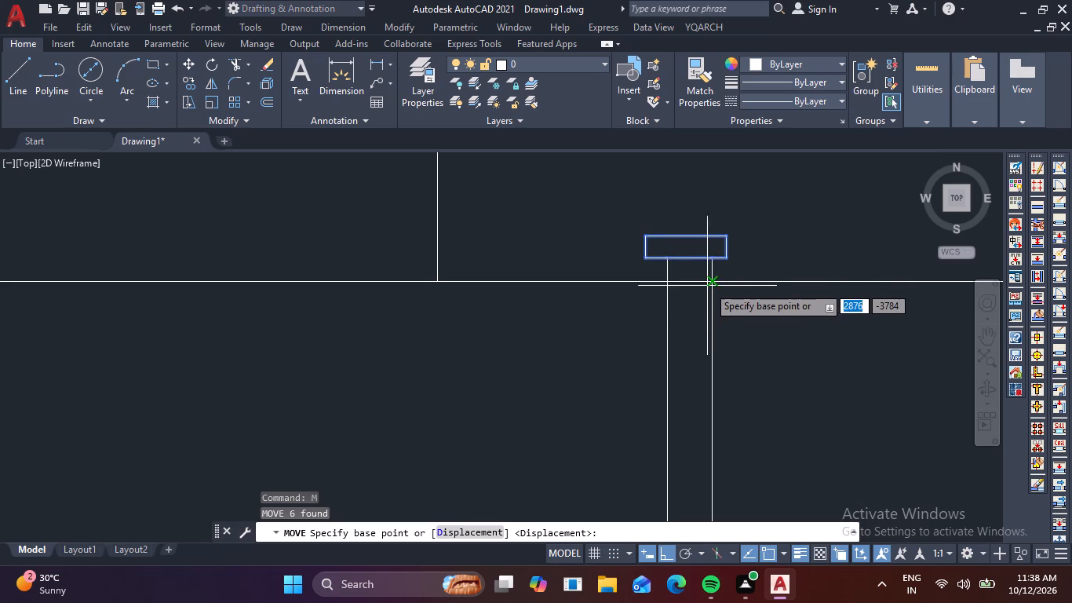
click(689, 260)
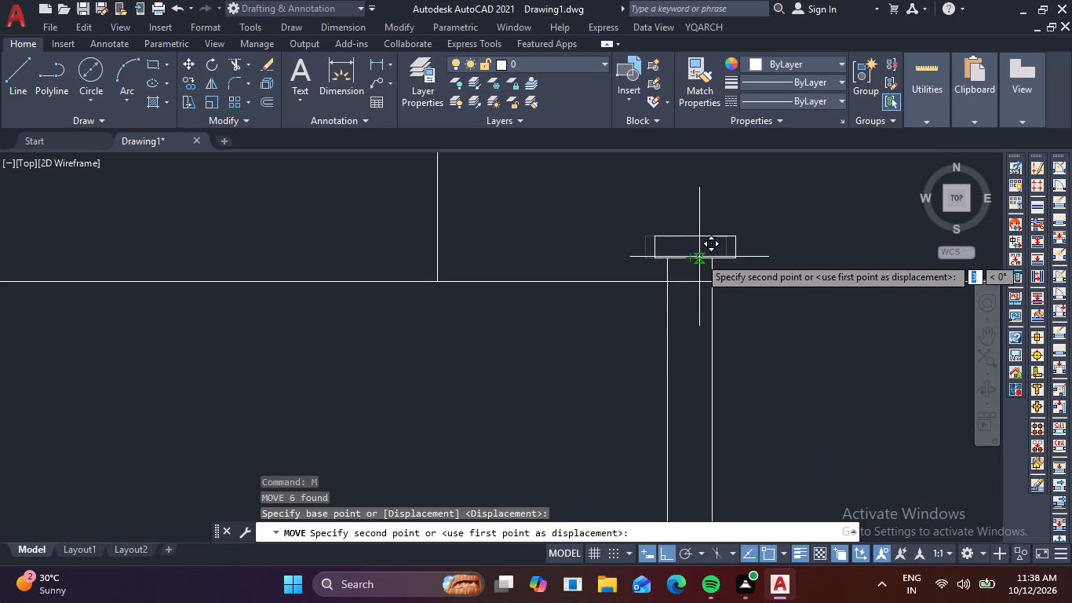
scroll(699, 257, up, 2)
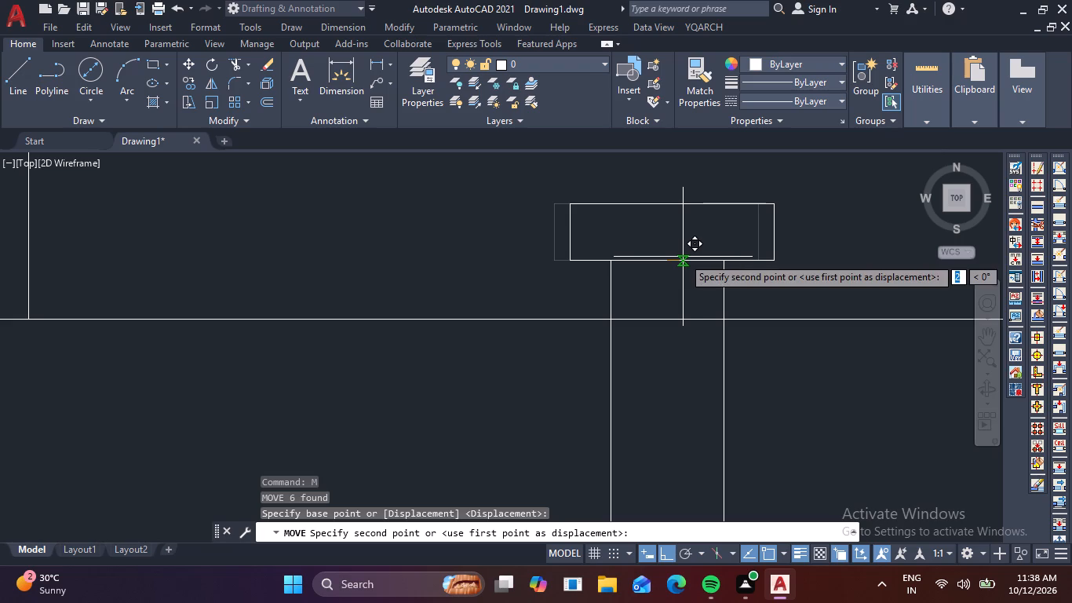
click(678, 258)
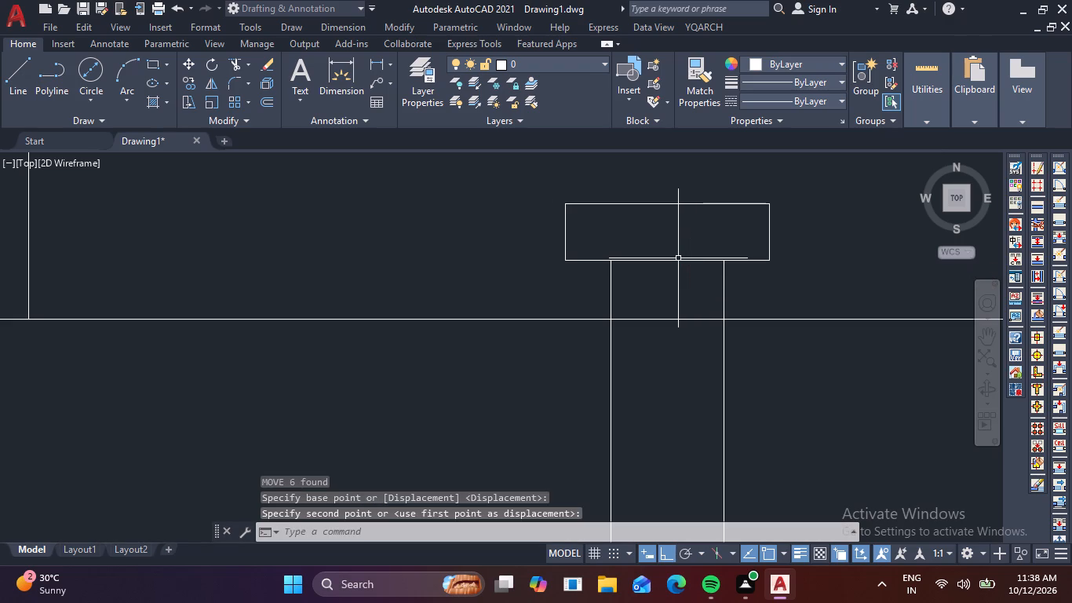
Move the original bolt's head horizontally from its bottom midpoint to centre it on its shank.
scroll(678, 258, down, 2)
scroll(596, 317, down, 2)
middle_drag(526, 336, 529, 336)
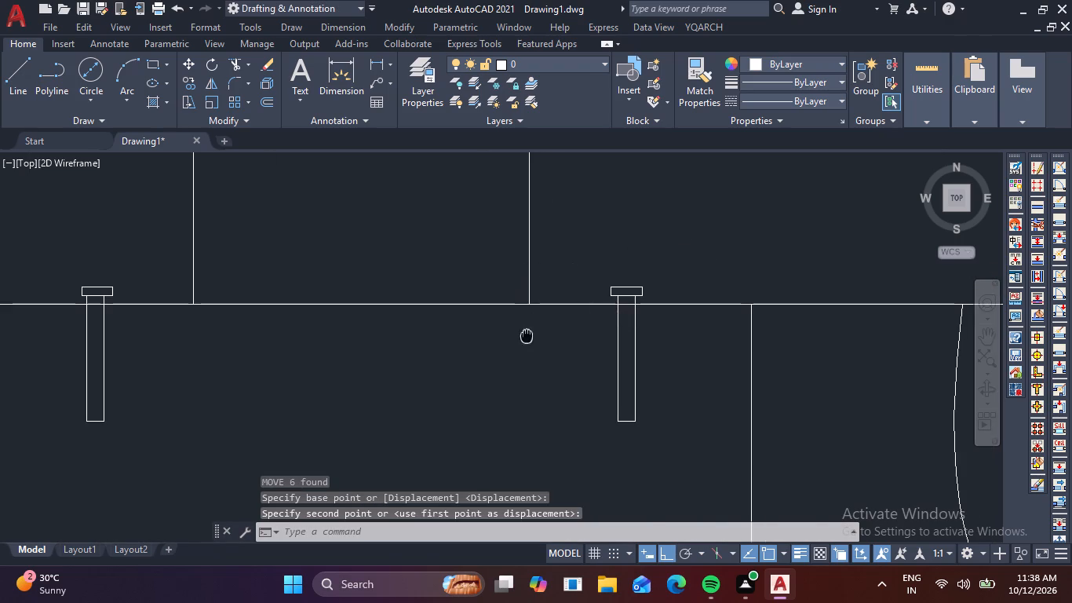
middle_drag(529, 336, 611, 321)
middle_drag(144, 303, 206, 323)
scroll(315, 290, up, 4)
middle_drag(282, 284, 512, 266)
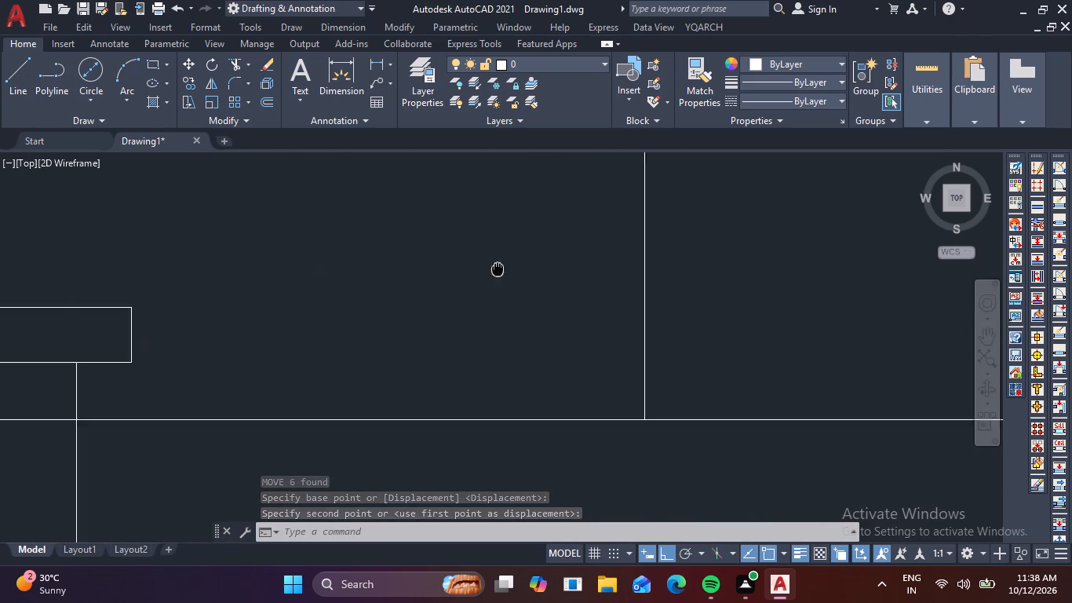
middle_drag(512, 266, 725, 217)
click(406, 309)
click(357, 219)
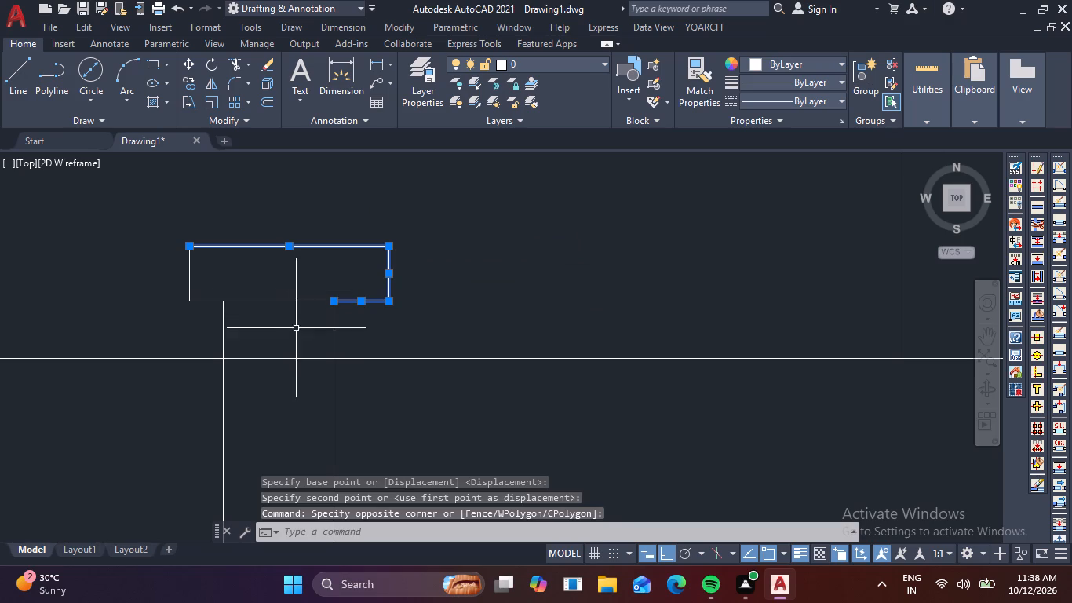
drag(297, 332, 281, 306)
drag(268, 287, 265, 280)
click(204, 309)
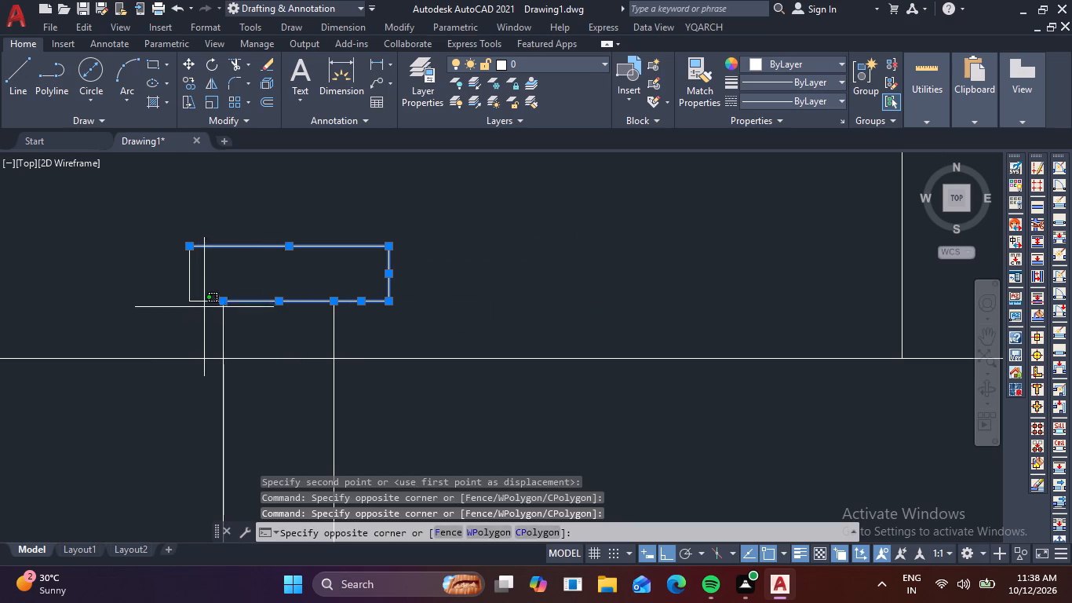
click(151, 279)
key(m)
key(space)
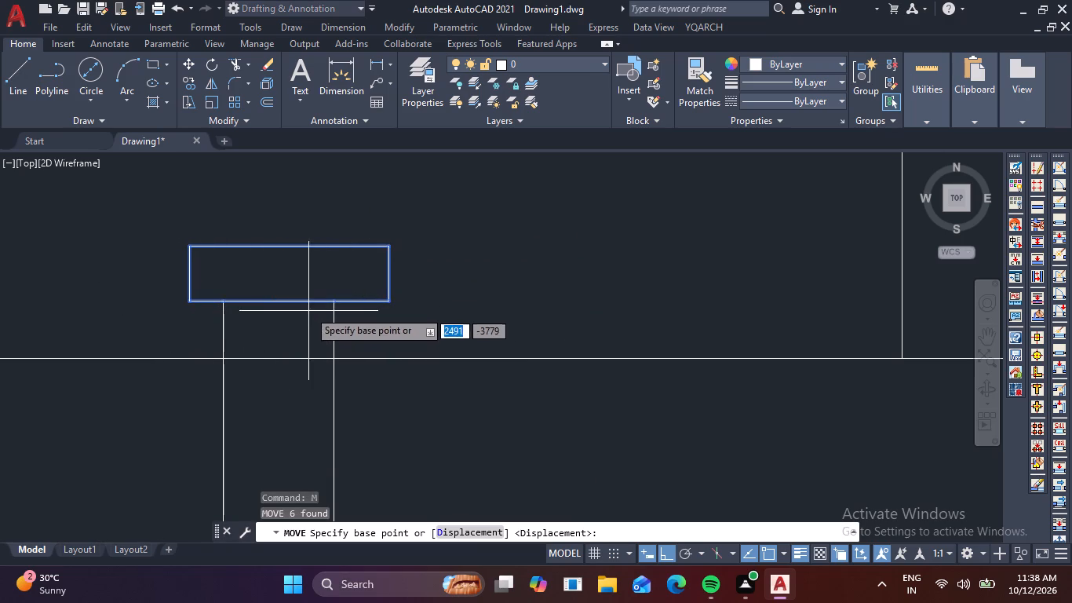
click(293, 302)
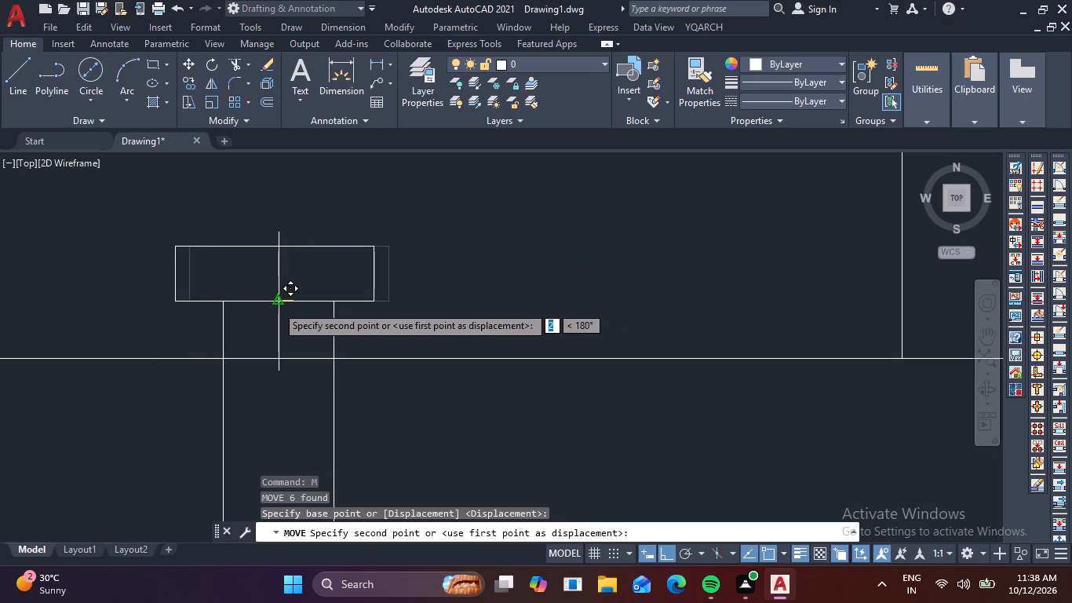
click(273, 305)
Trim away the pieces of the horizontal top edge that run through the shanks of both bolts.
scroll(275, 317, down, 3)
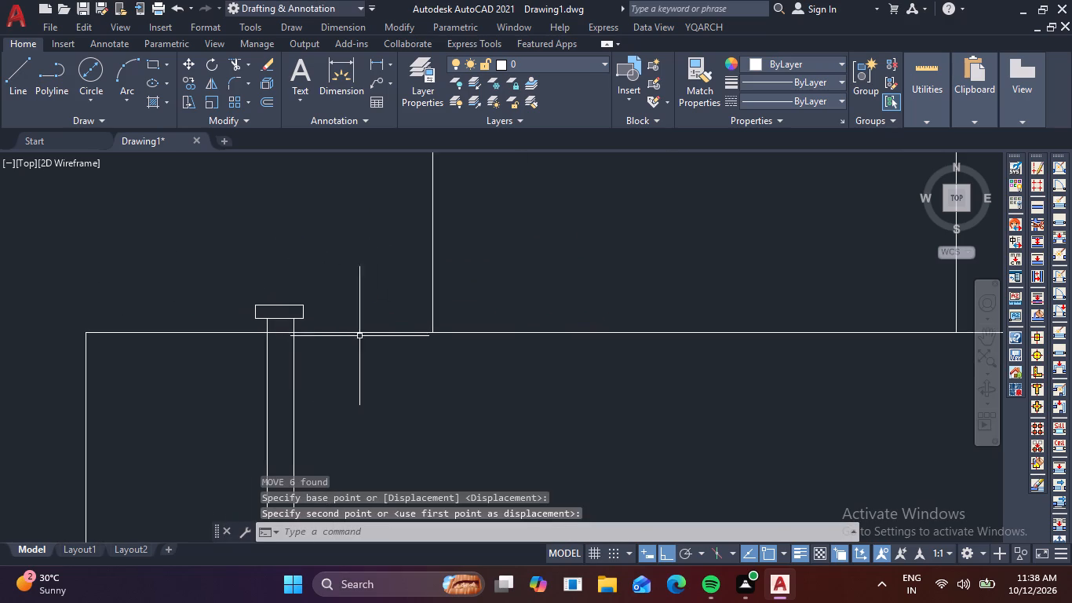
scroll(395, 343, down, 3)
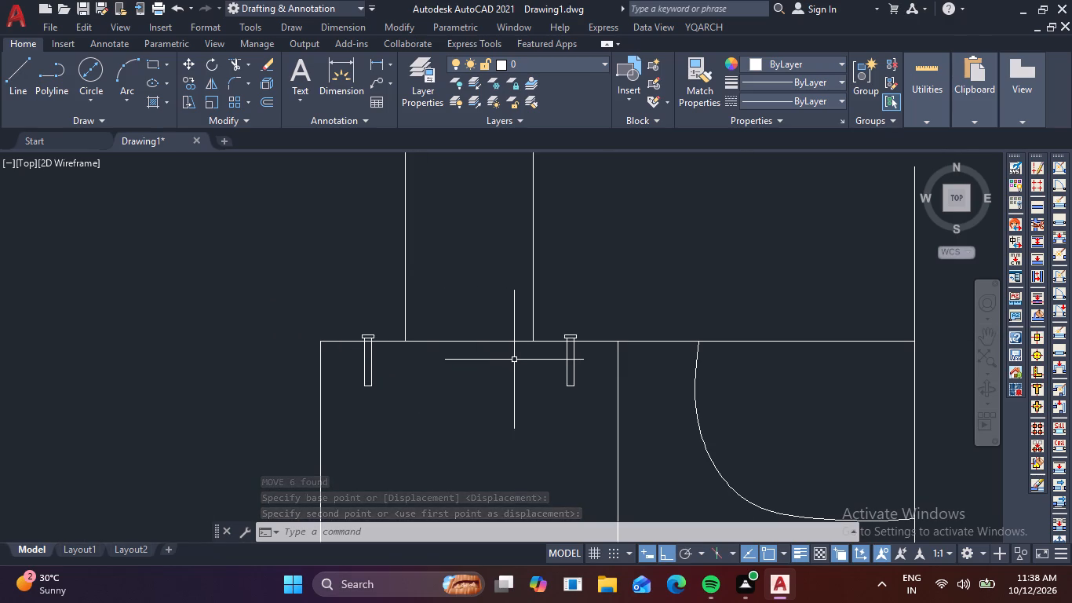
text(TR)
key(space)
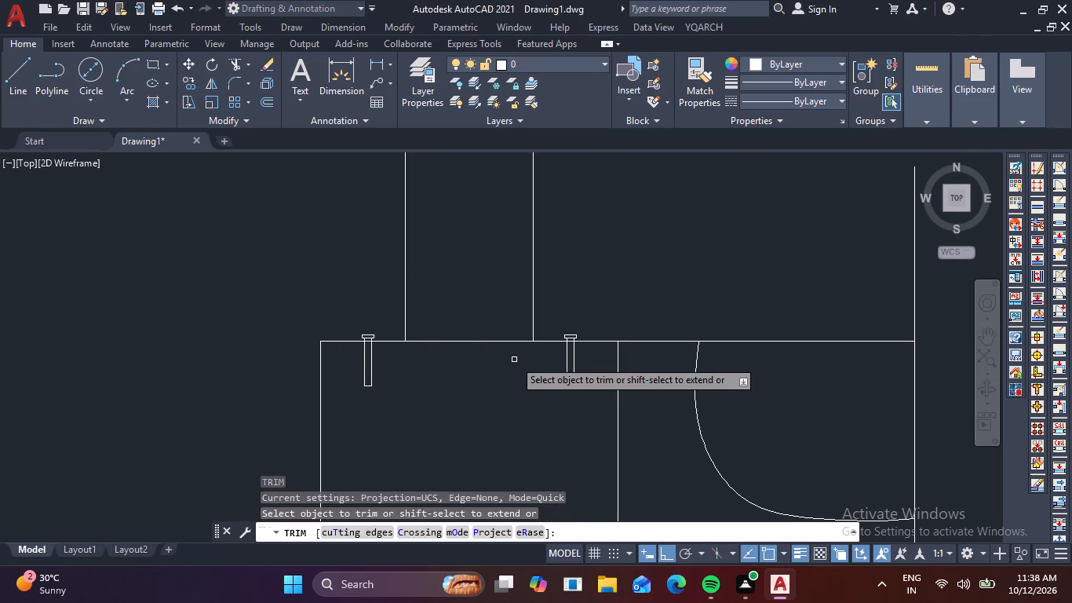
scroll(372, 343, up, 4)
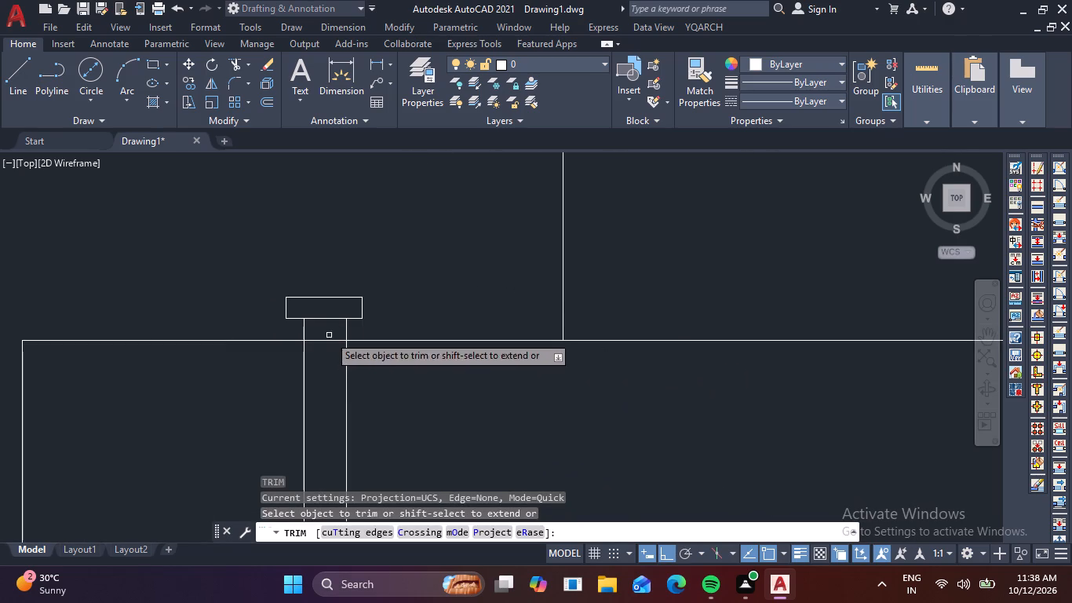
click(329, 333)
click(326, 346)
scroll(383, 343, down, 3)
scroll(713, 343, up, 4)
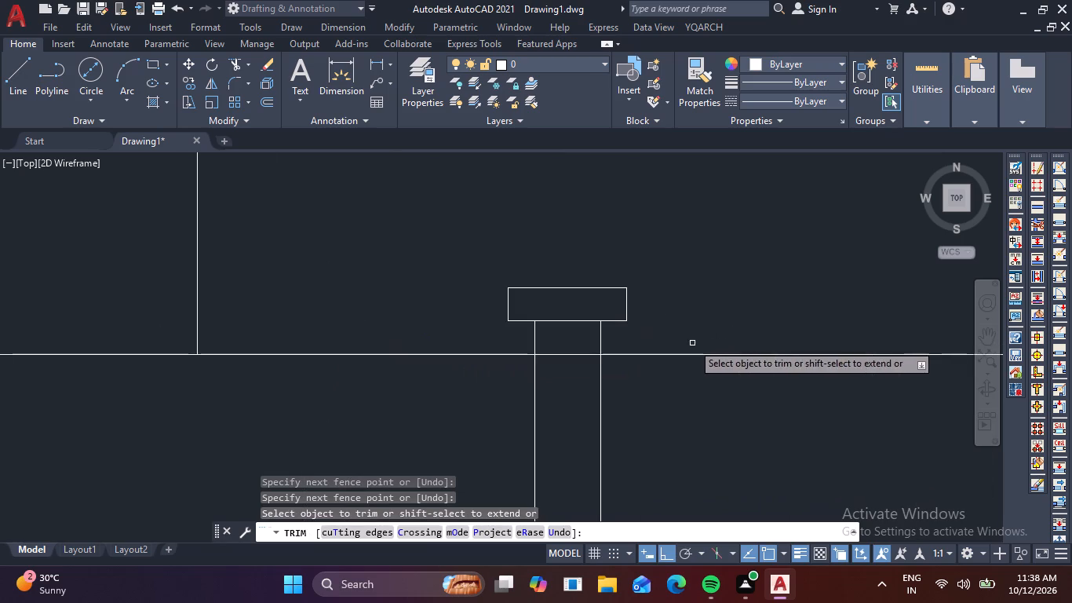
drag(573, 339, 572, 348)
click(562, 382)
key(Escape)
key(Escape)
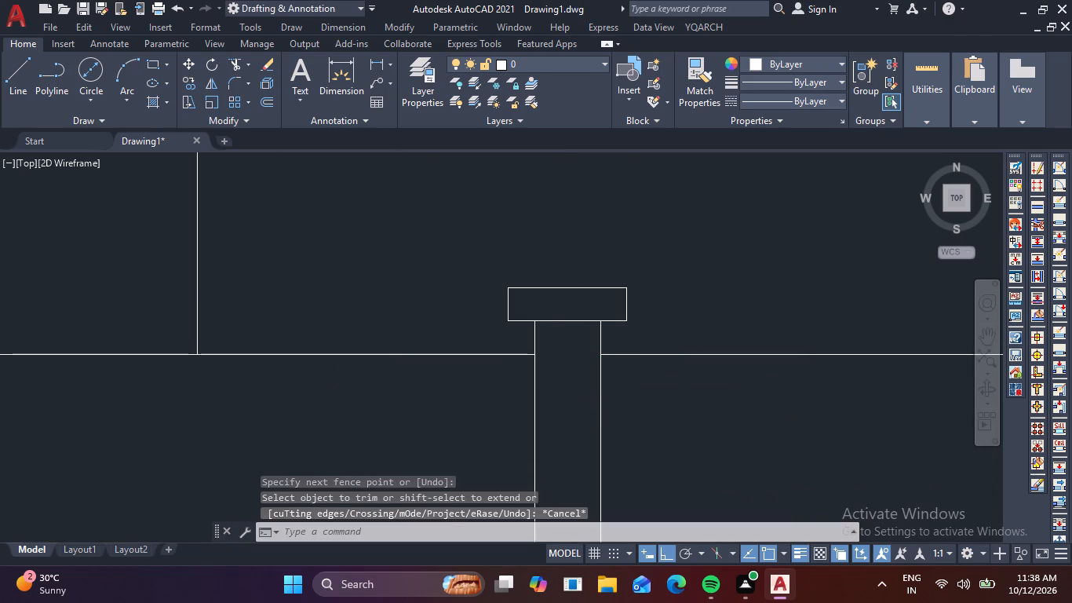
key(Escape)
key(Escape)
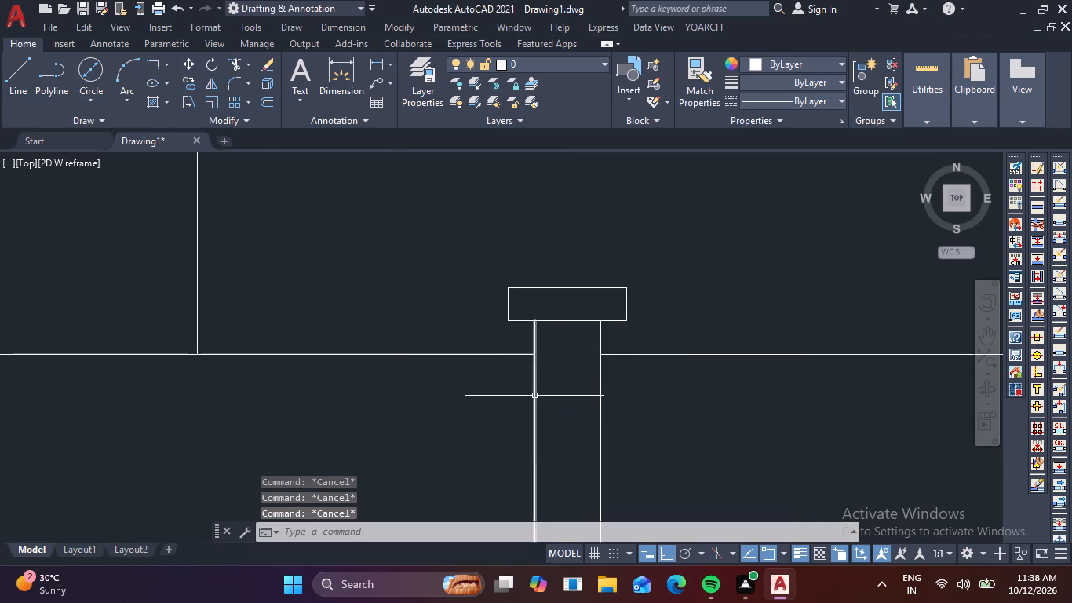
Draw a thin base plate outline about 6 high under both bolt heads, extending beyond the outer side of each bolt.
scroll(620, 329, up, 3)
scroll(631, 322, down, 8)
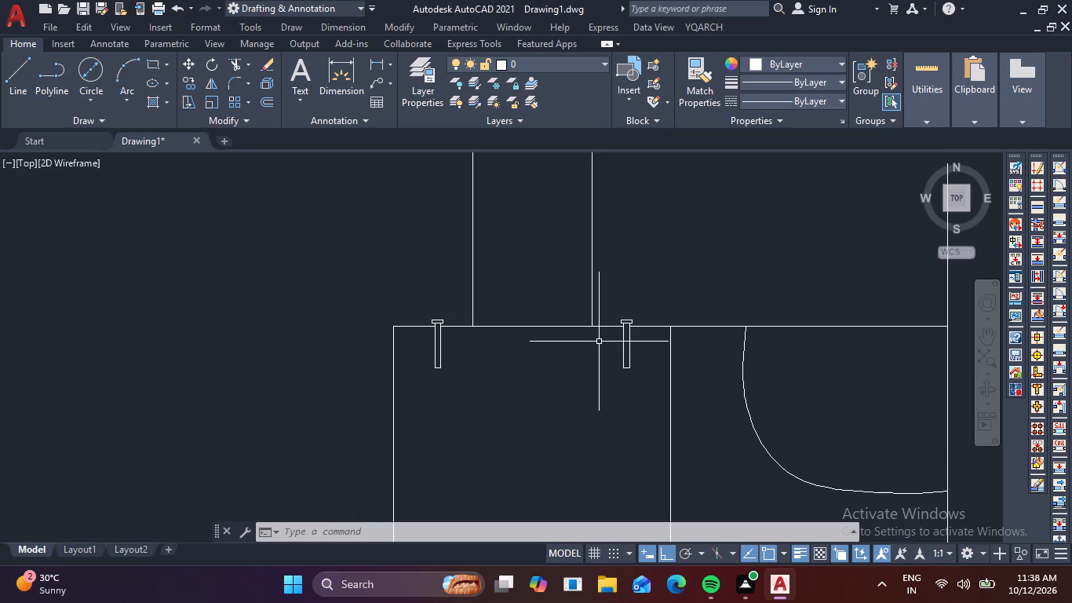
text(L)
key(space)
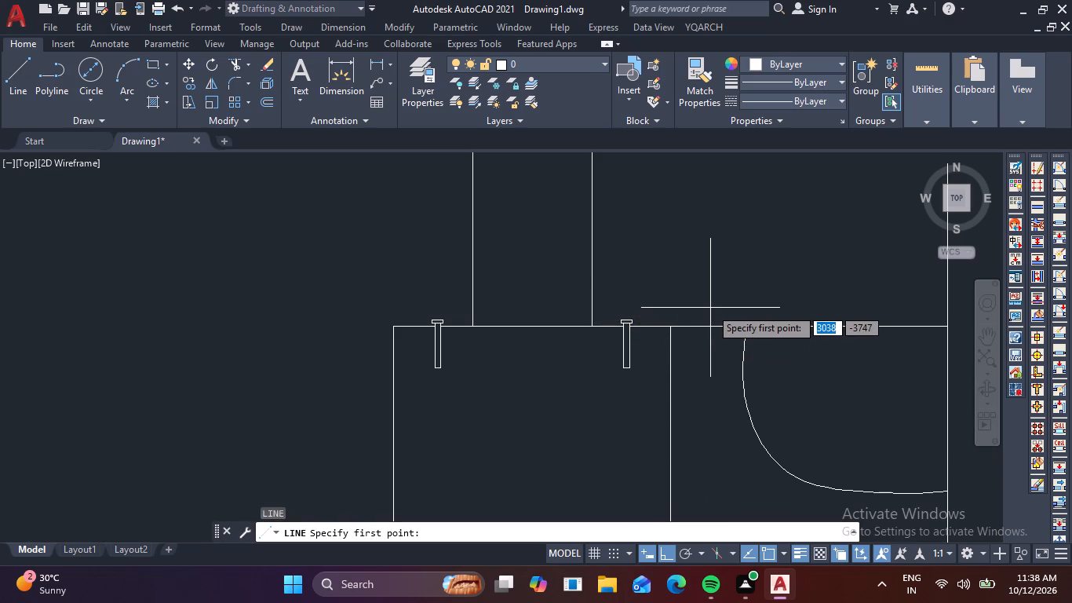
scroll(710, 308, up, 1)
scroll(569, 356, up, 2)
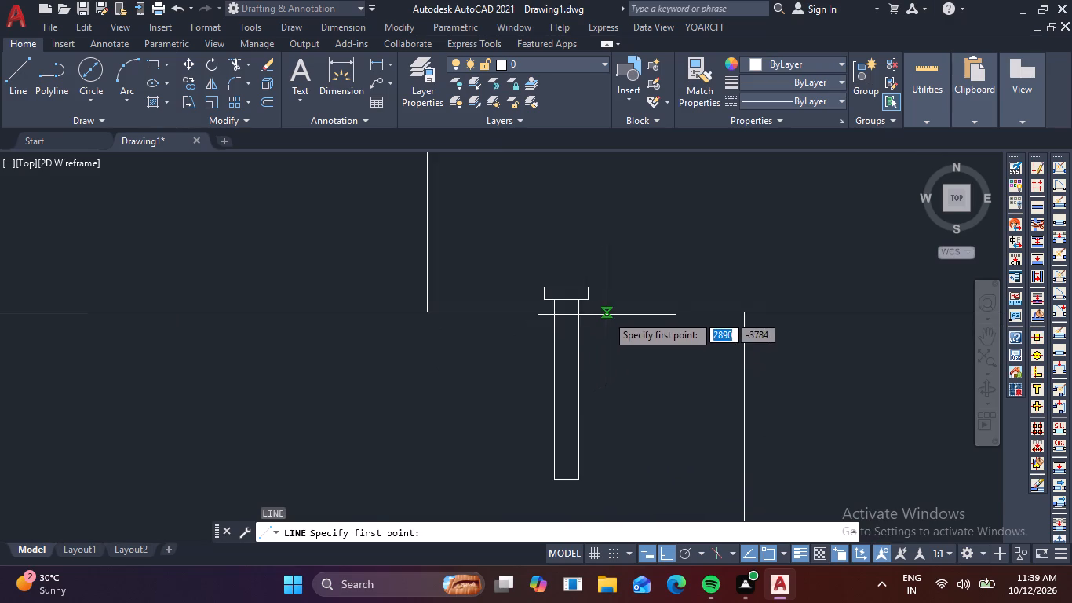
click(607, 315)
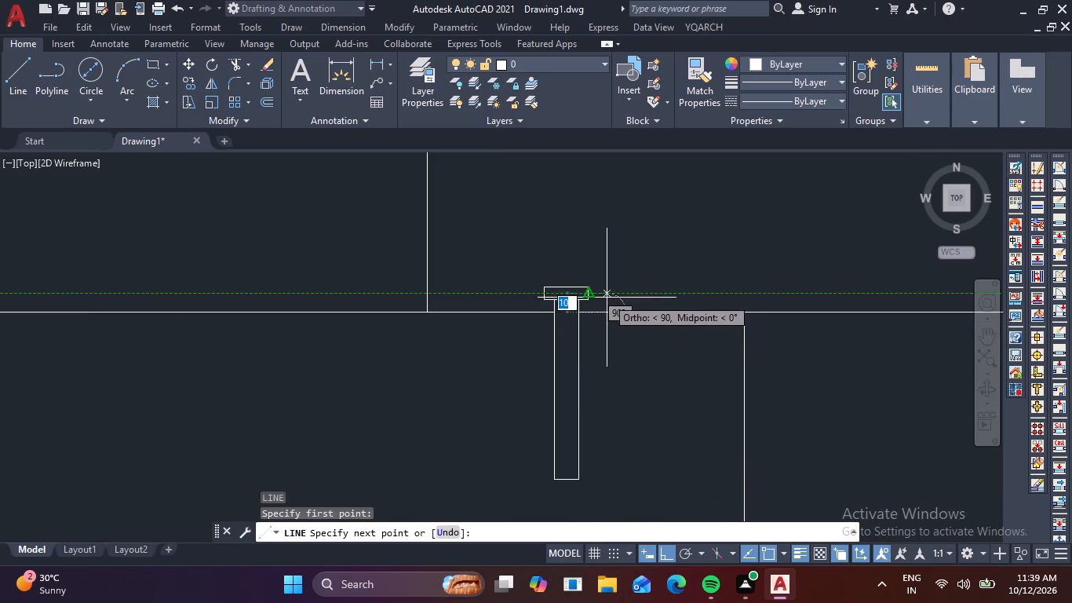
scroll(611, 296, up, 3)
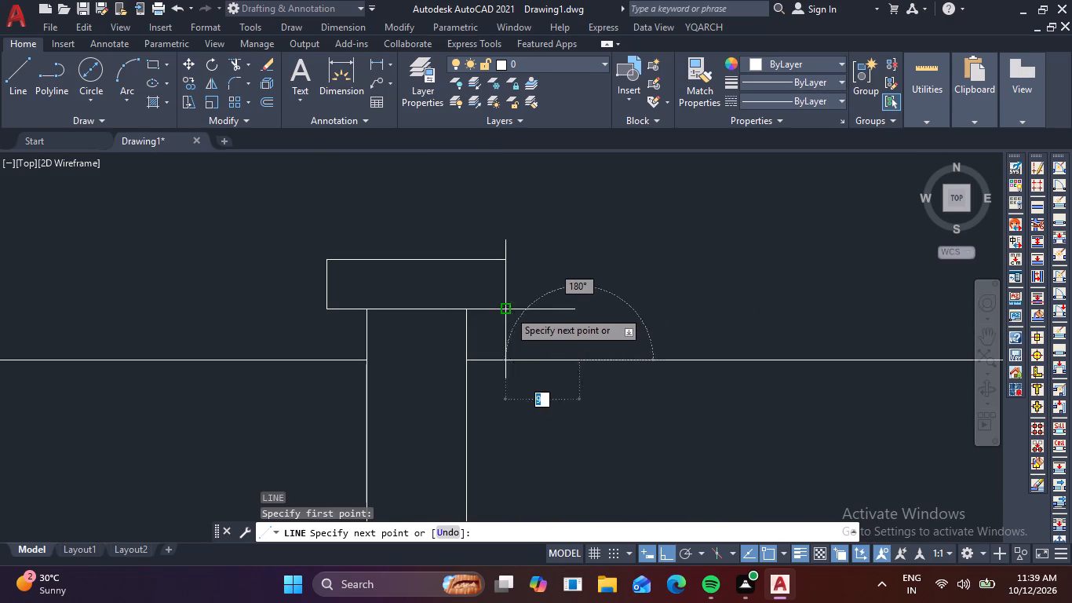
click(579, 309)
scroll(340, 309, down, 3)
middle_drag(236, 319, 662, 238)
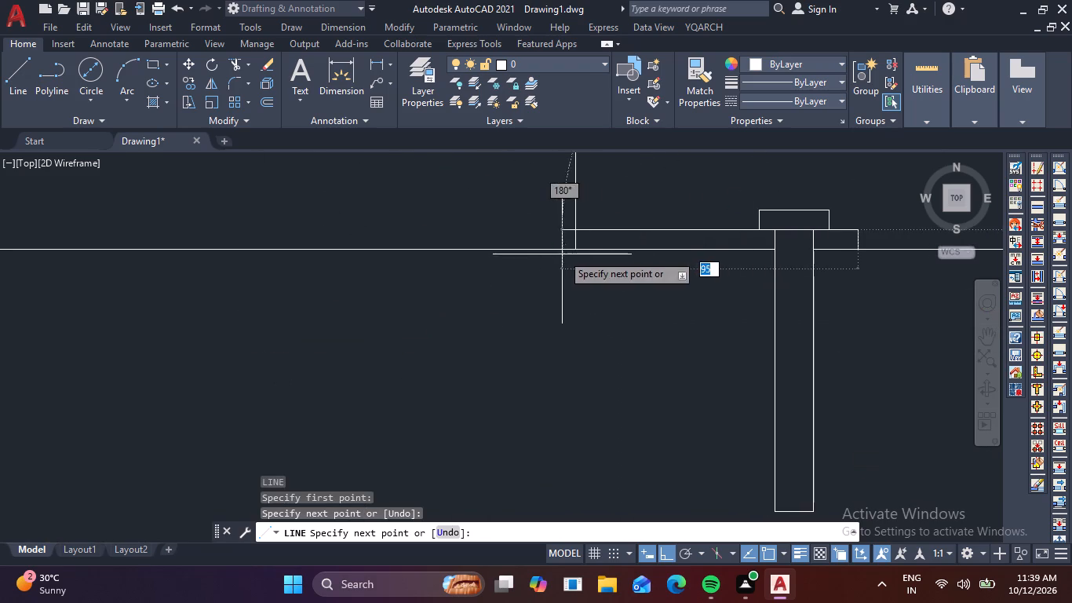
scroll(557, 253, down, 3)
middle_drag(487, 239, 578, 337)
scroll(330, 336, up, 3)
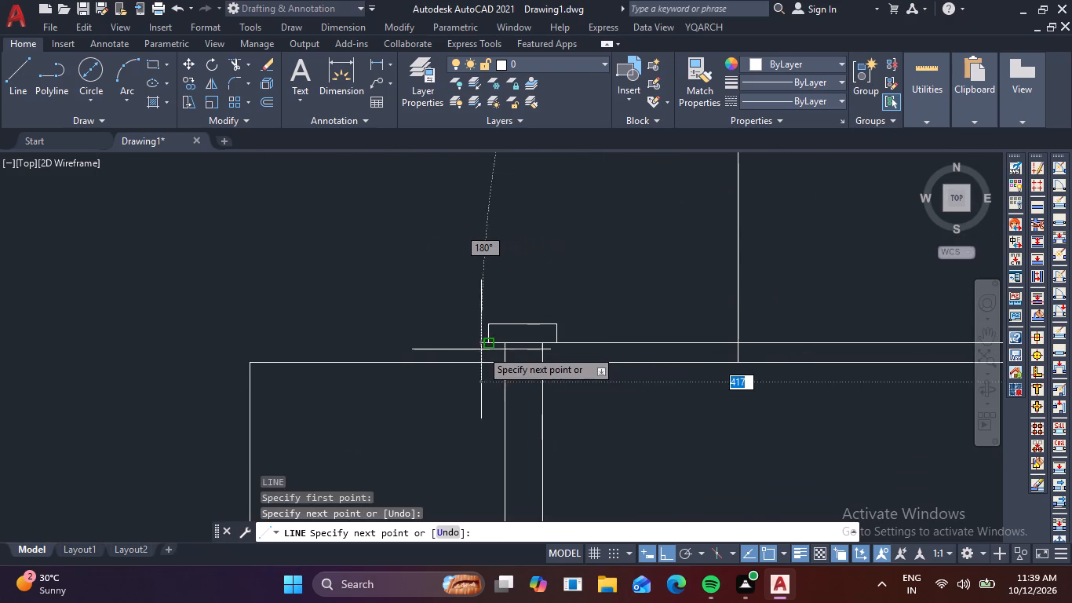
click(443, 348)
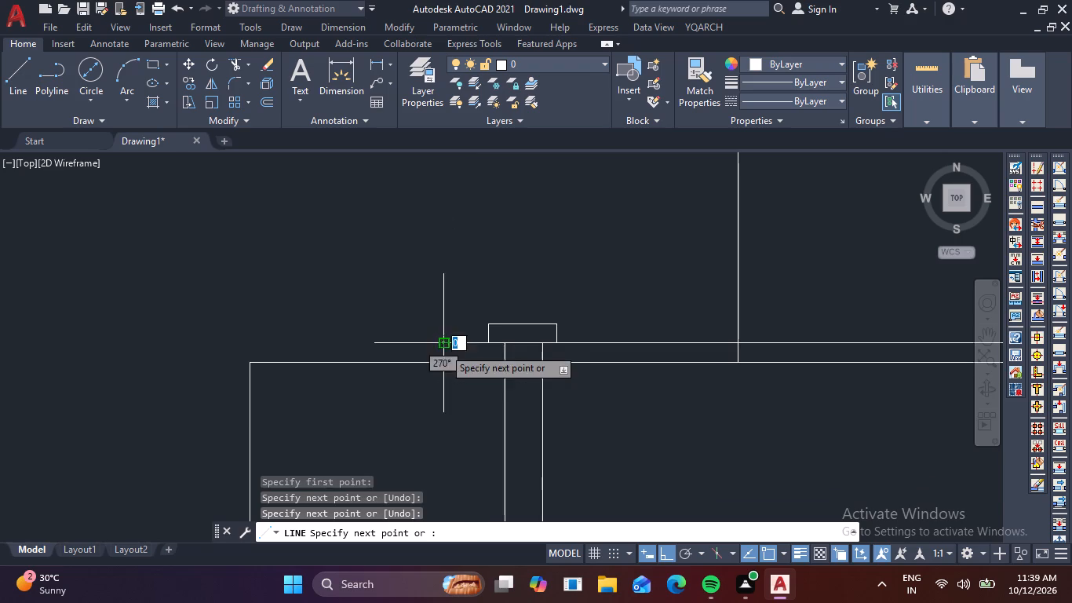
click(440, 363)
key(Escape)
Draw the cover's inner outline outside the plate's right end, about 30 up from the top edge and about 105 across to the upright.
scroll(501, 380, down, 3)
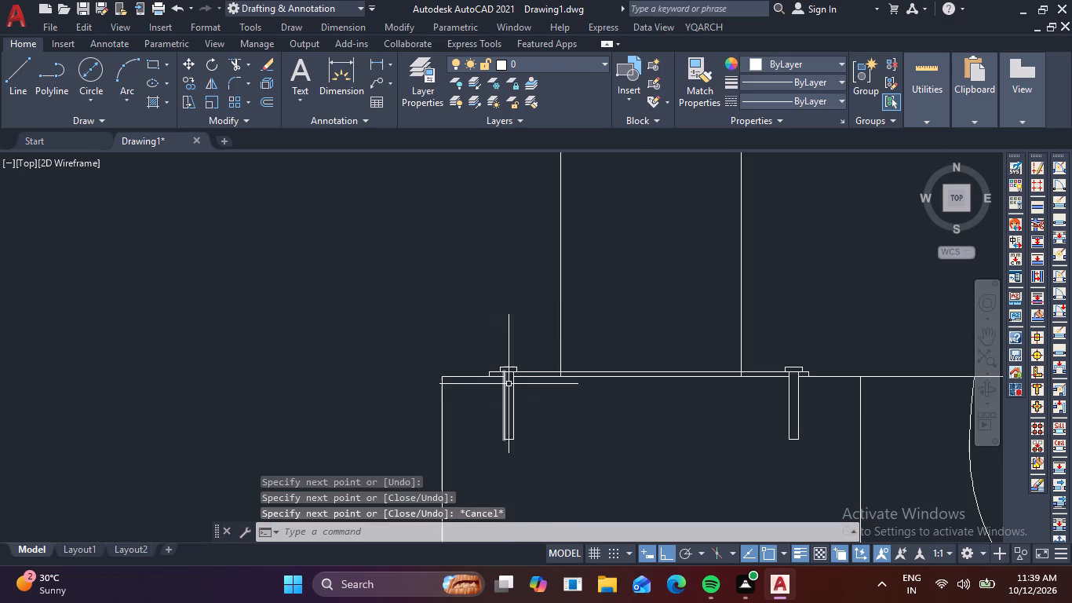
middle_drag(734, 398, 618, 395)
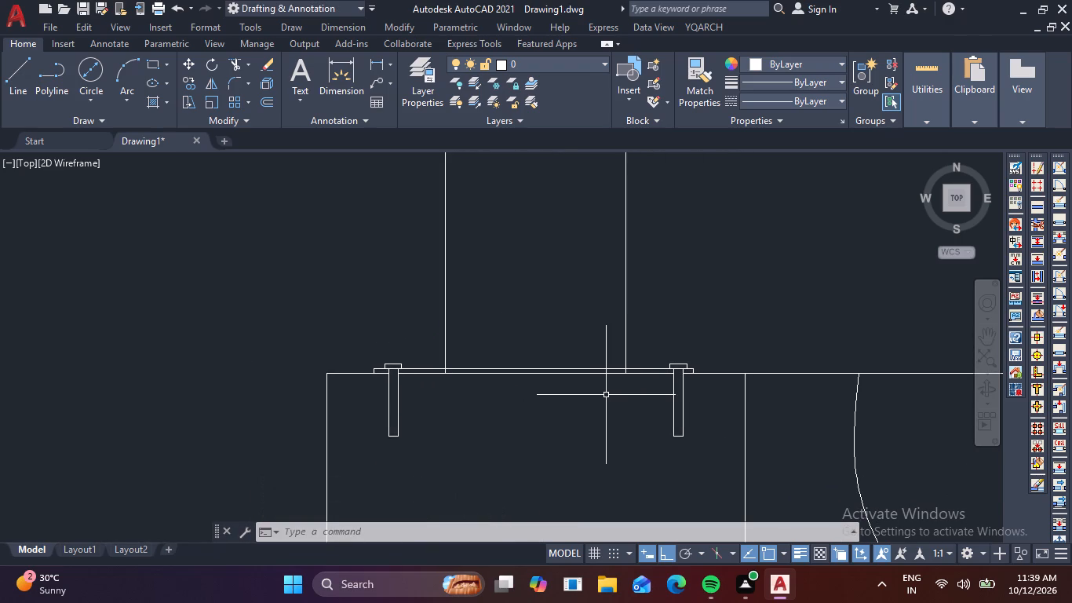
text(L)
key(space)
scroll(691, 379, up, 2)
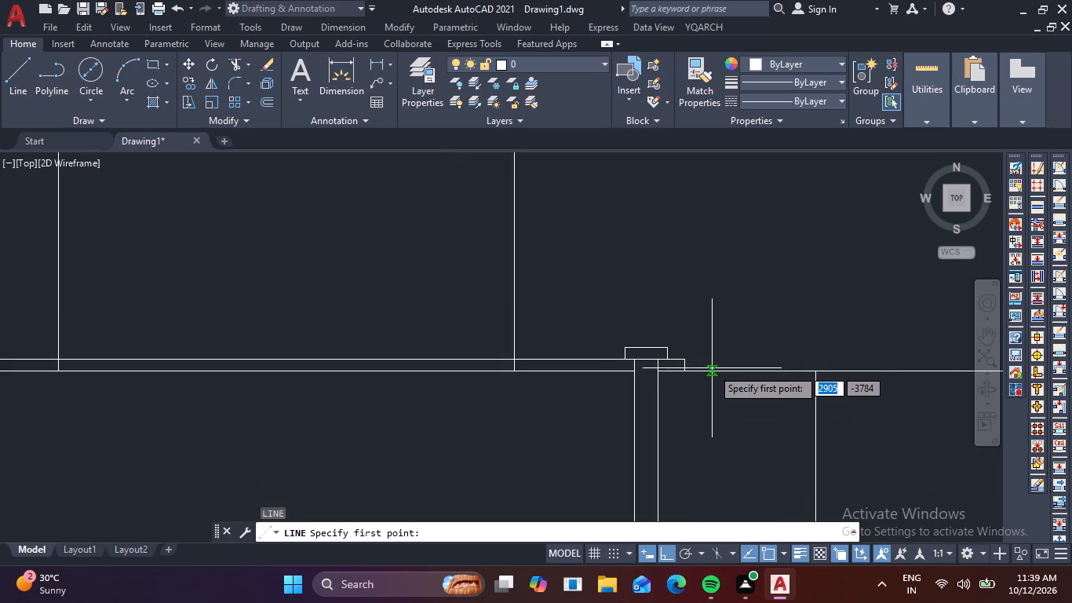
click(713, 370)
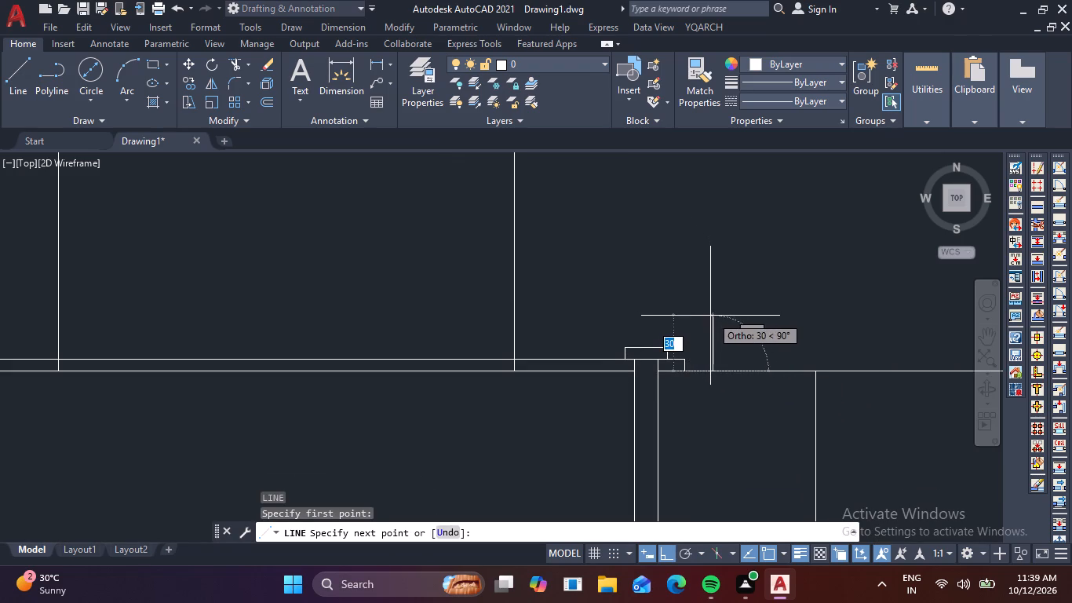
click(710, 317)
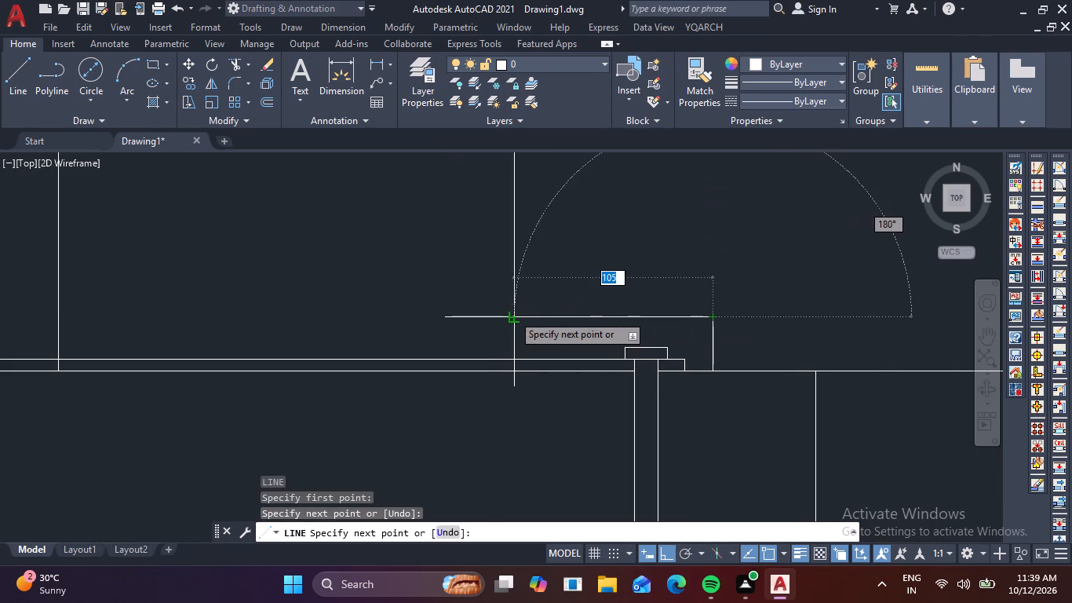
click(512, 314)
key(space)
Draw the cover's outer outline just outside and above the inner one, running about 111 across to the upright's right line.
scroll(753, 378, up, 1)
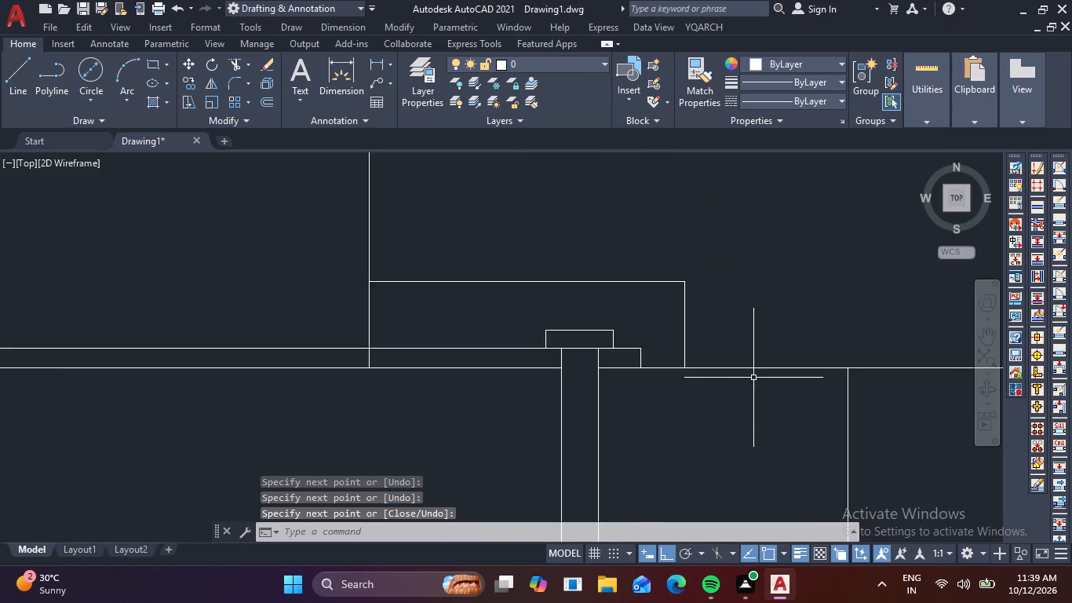
scroll(753, 378, up, 1)
key(space)
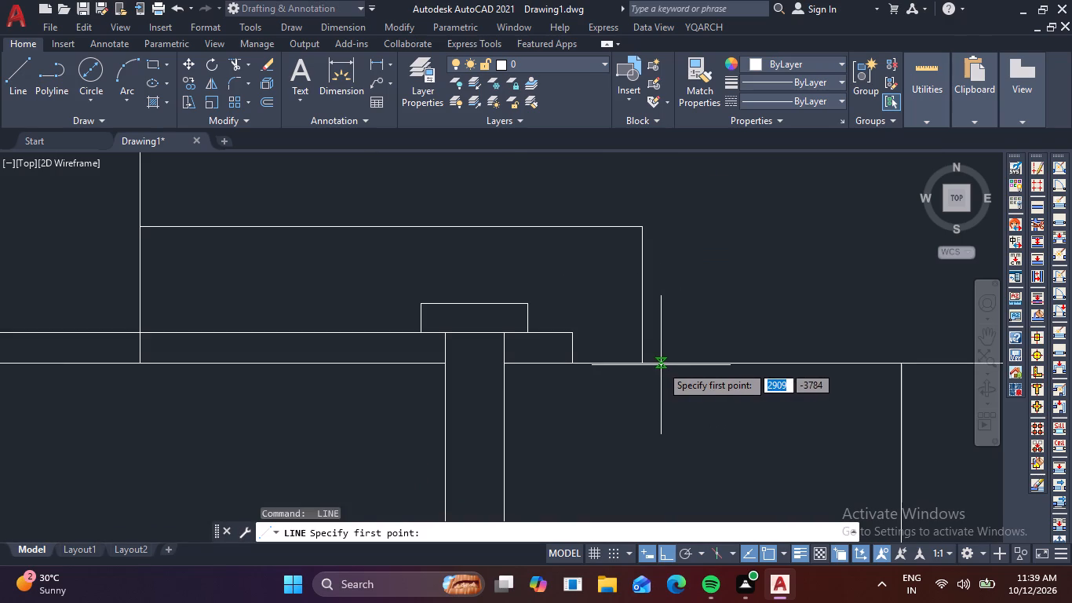
click(670, 359)
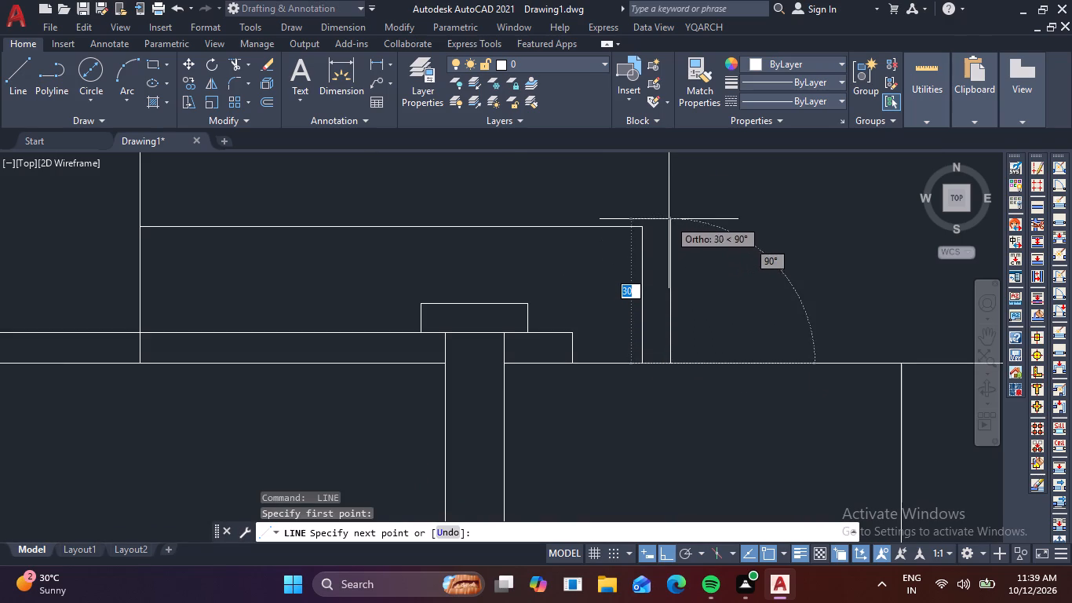
click(669, 204)
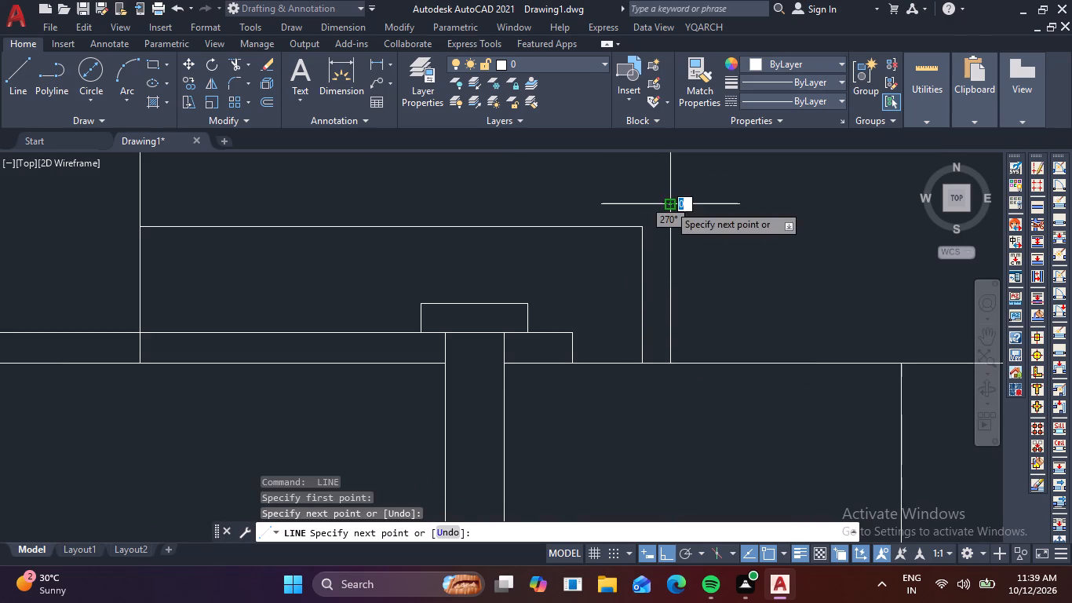
click(140, 206)
key(Escape)
Mirror the four cover lines about a vertical axis through the middle of the base plate, keeping the originals.
drag(727, 230, 706, 236)
click(563, 188)
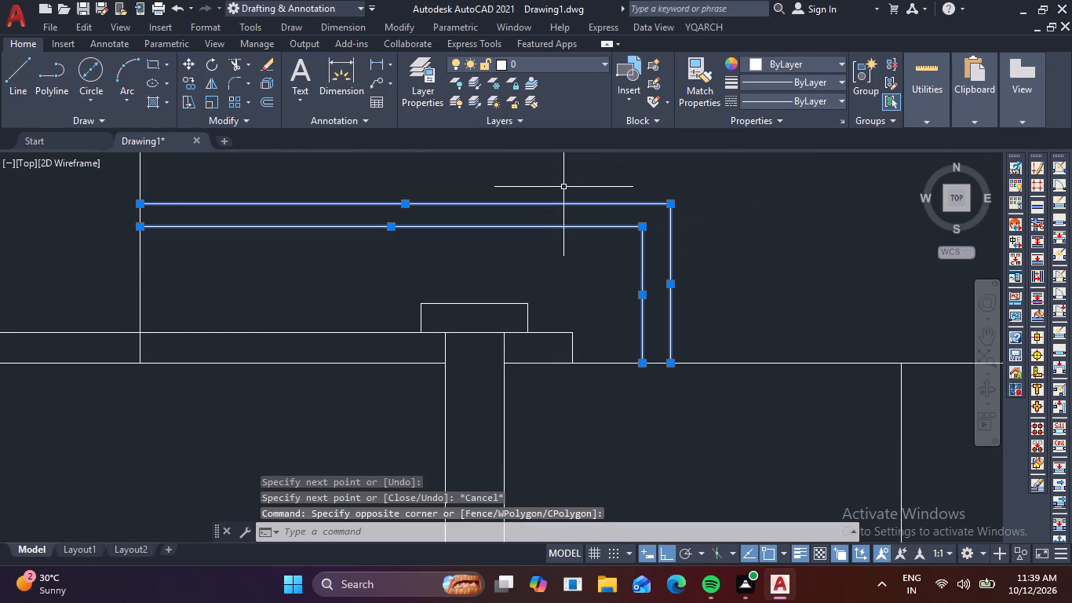
text(MI)
key(space)
scroll(563, 188, down, 2)
scroll(388, 258, down, 1)
middle_drag(350, 301, 443, 322)
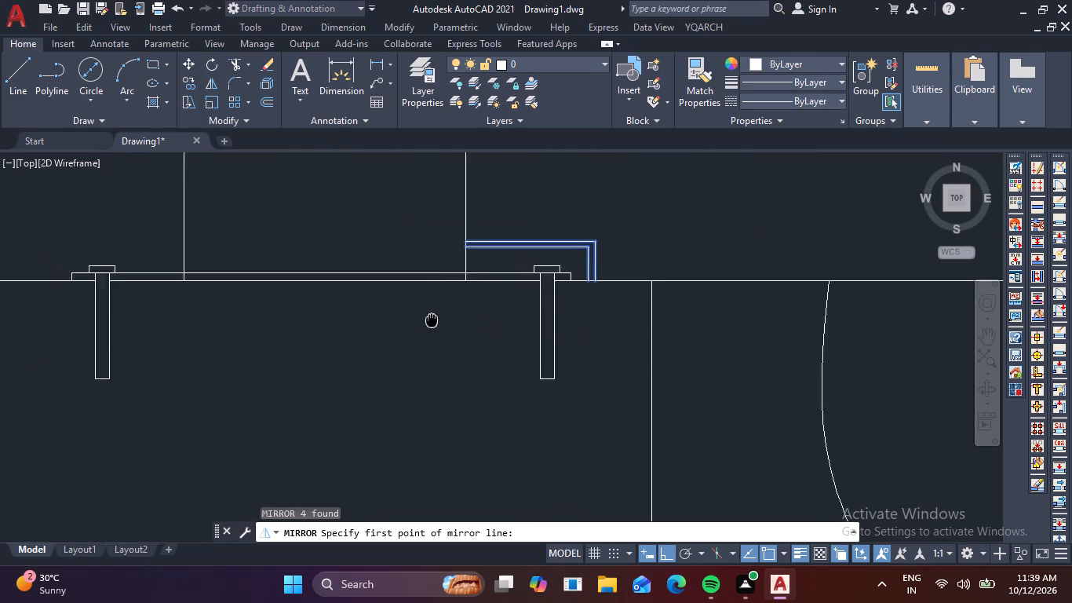
middle_drag(443, 322, 484, 331)
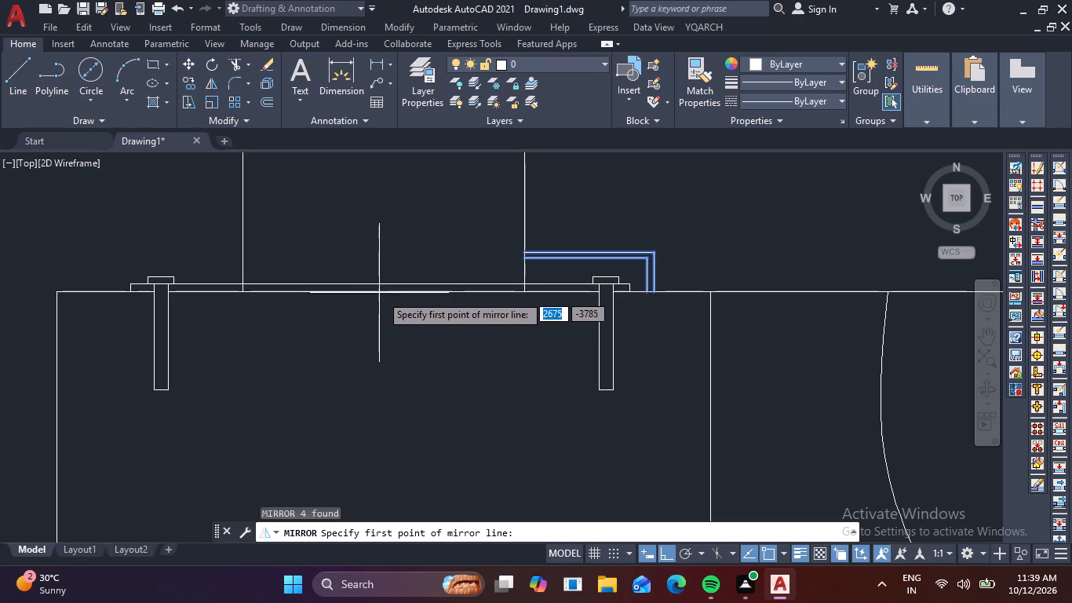
click(385, 296)
click(392, 193)
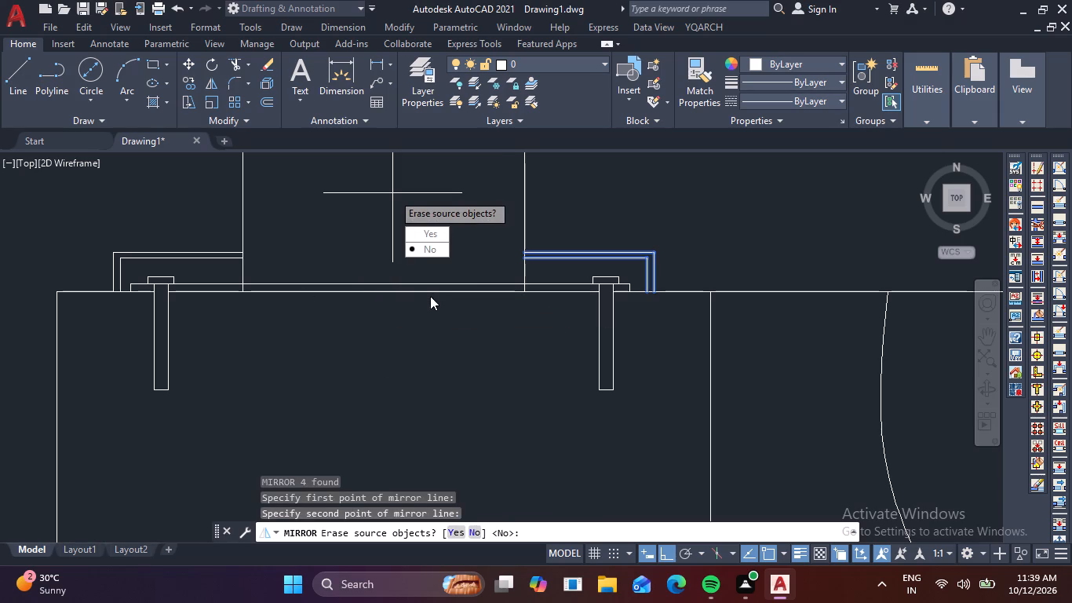
key(space)
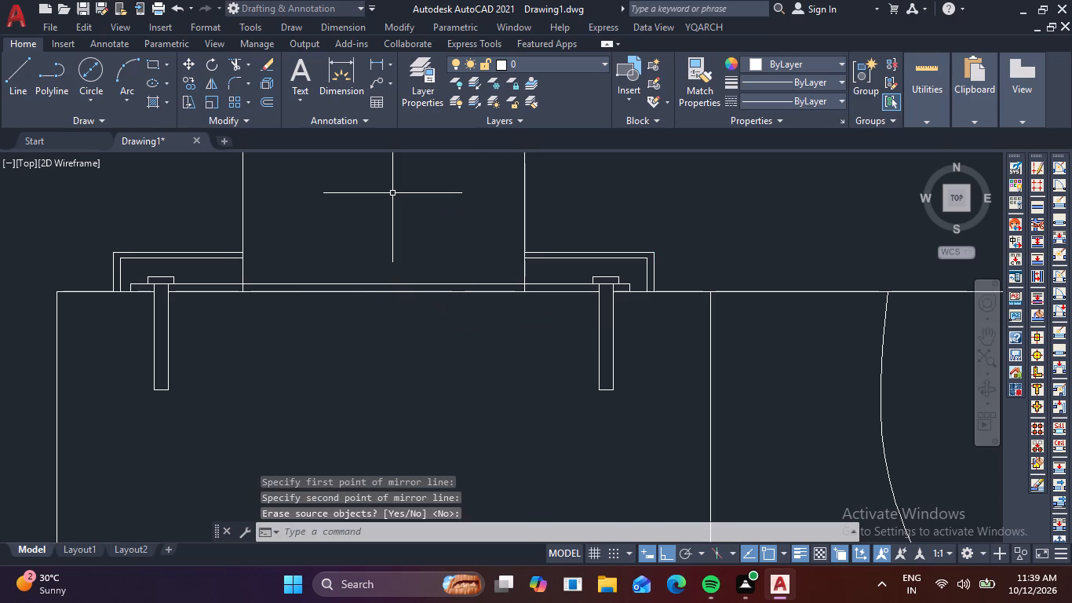
Draw a horizontal breakline about 1166 long across the upright's top ends, with its break symbol just right of the upright.
scroll(392, 193, down, 2)
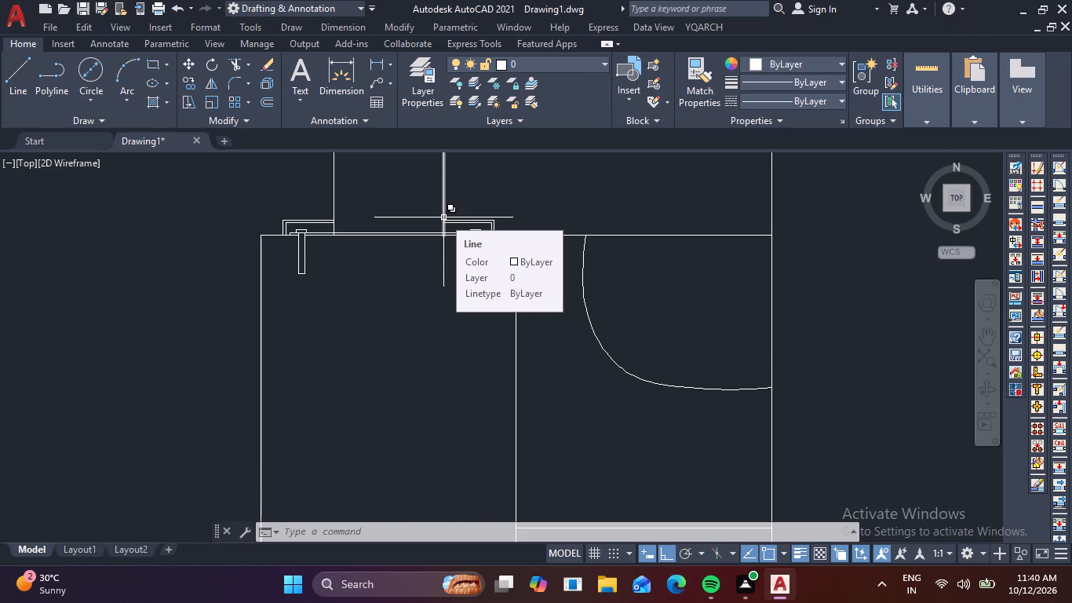
key(Escape)
scroll(476, 203, down, 1)
middle_drag(483, 214, 483, 409)
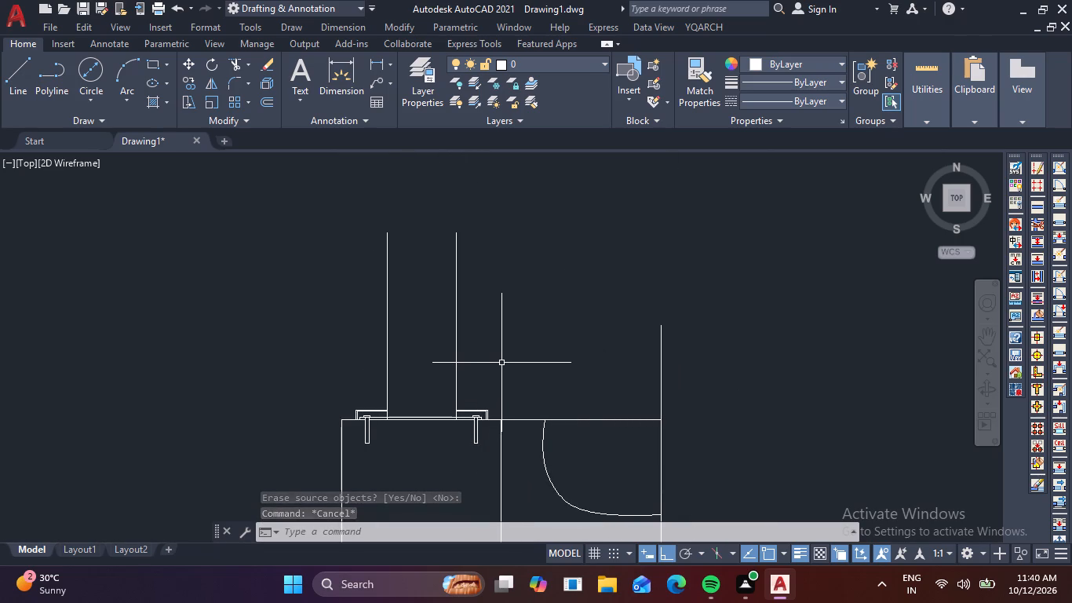
key(b)
text(REA)
key(space)
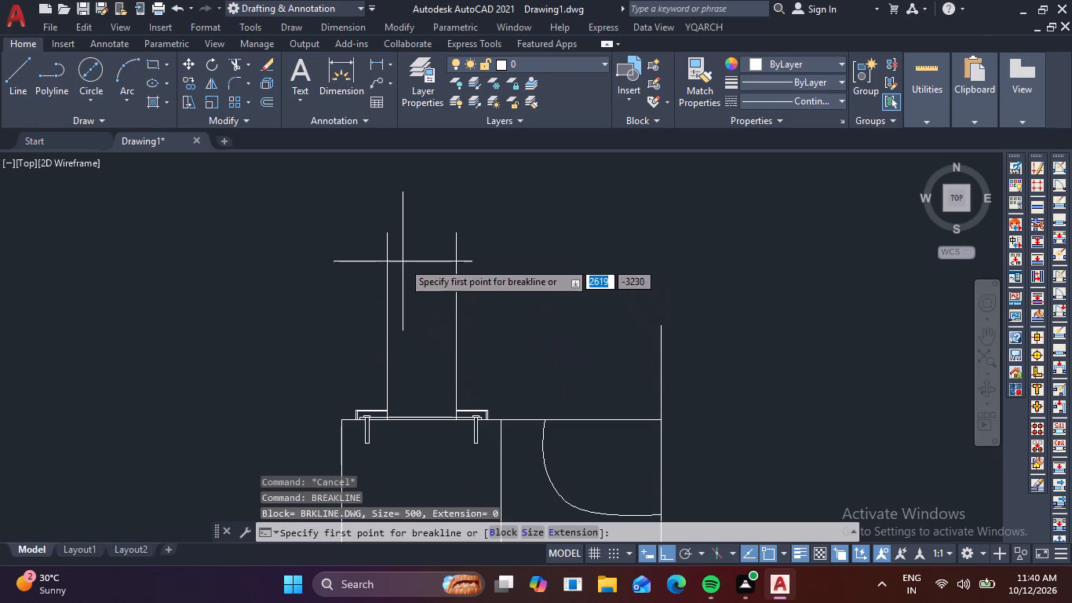
click(330, 232)
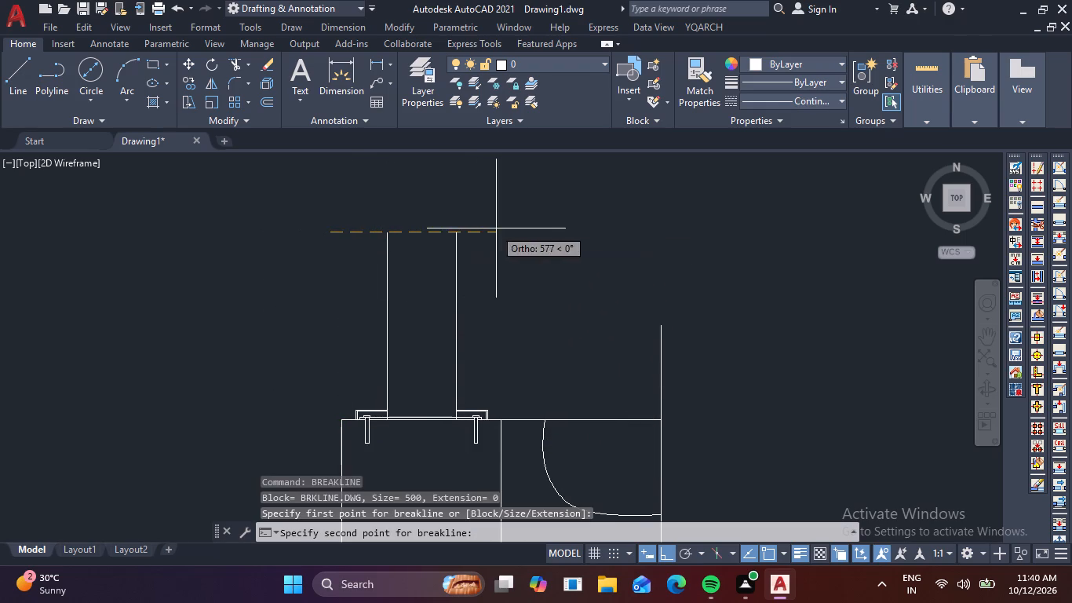
click(663, 244)
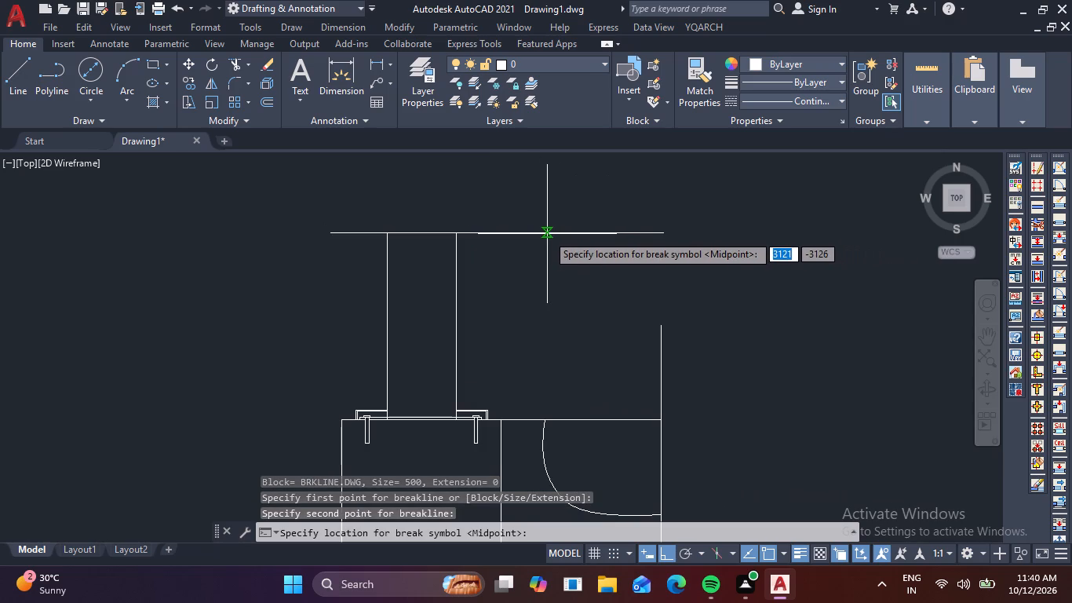
click(547, 234)
Sketch the jagged left side of a hole outline around the left bolt, from the block's top edge to just below the bolt.
scroll(594, 256, down, 3)
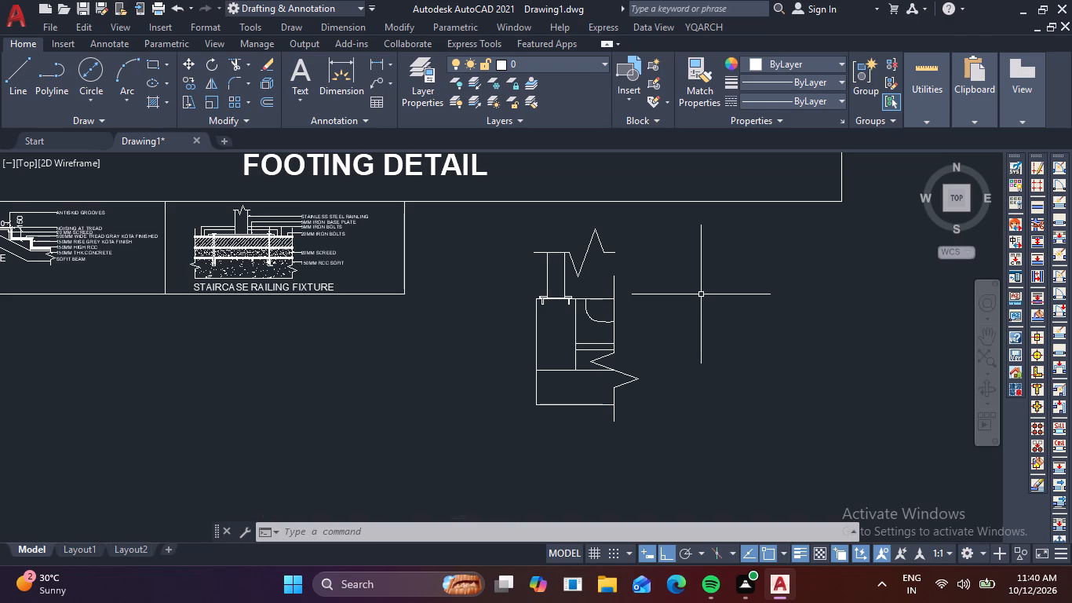
text(L)
key(space)
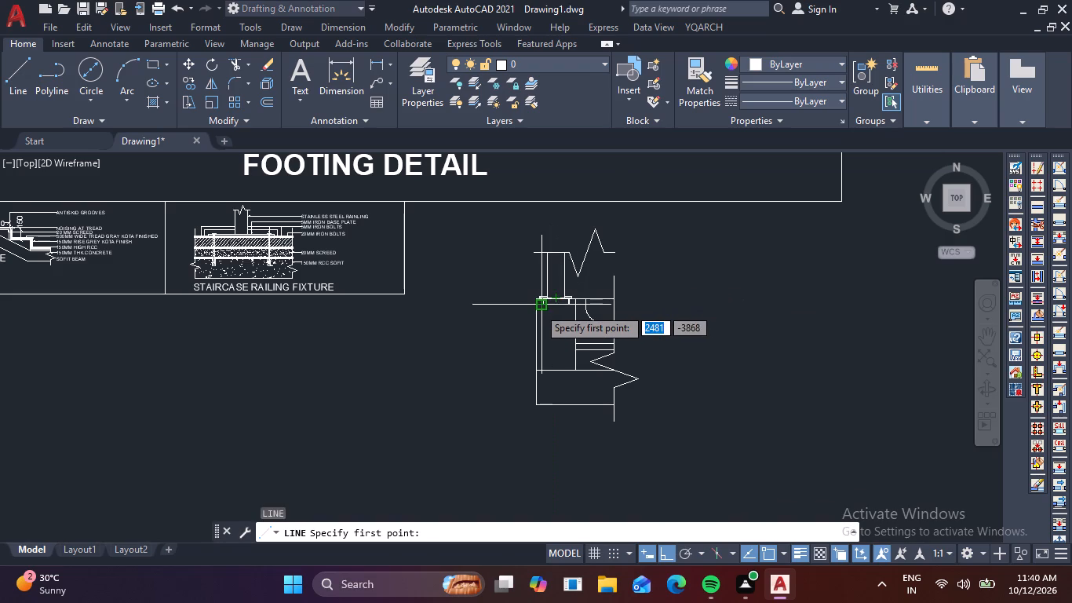
scroll(498, 310, up, 3)
scroll(654, 279, up, 2)
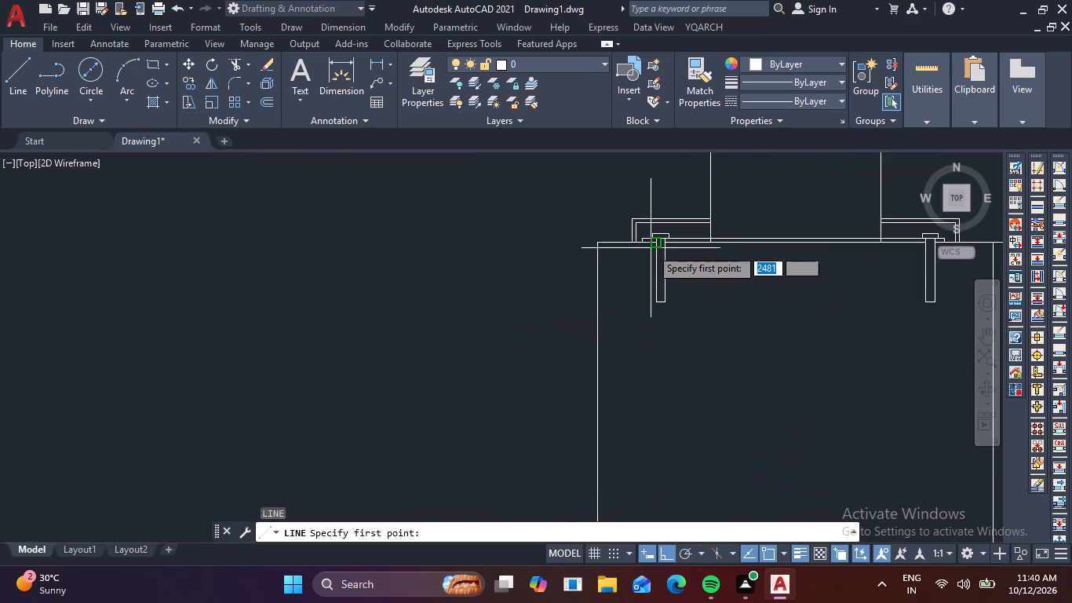
scroll(648, 245, up, 3)
click(633, 239)
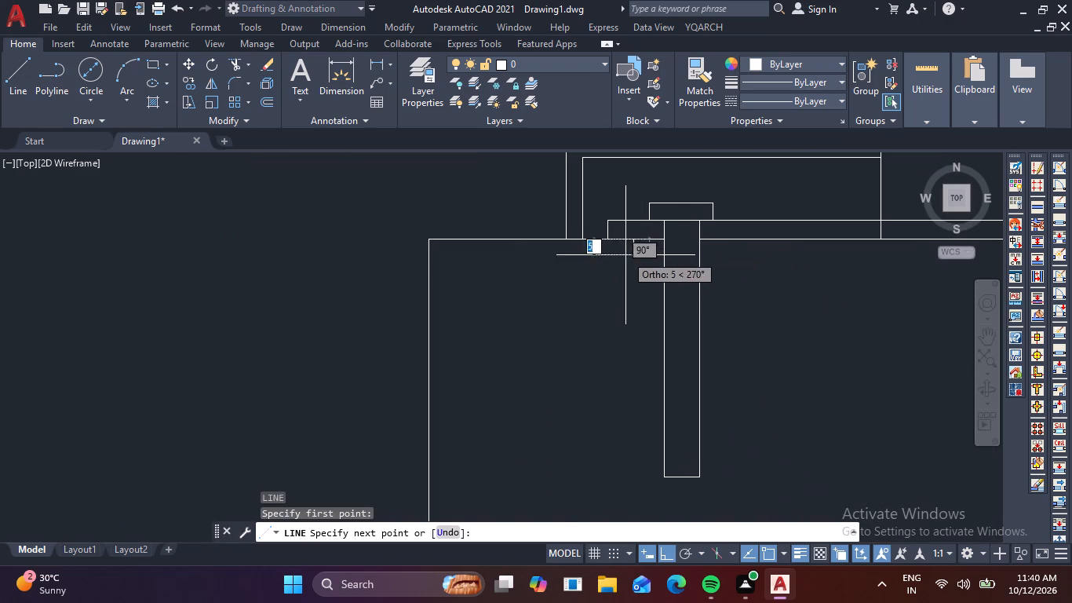
key(F8)
click(630, 276)
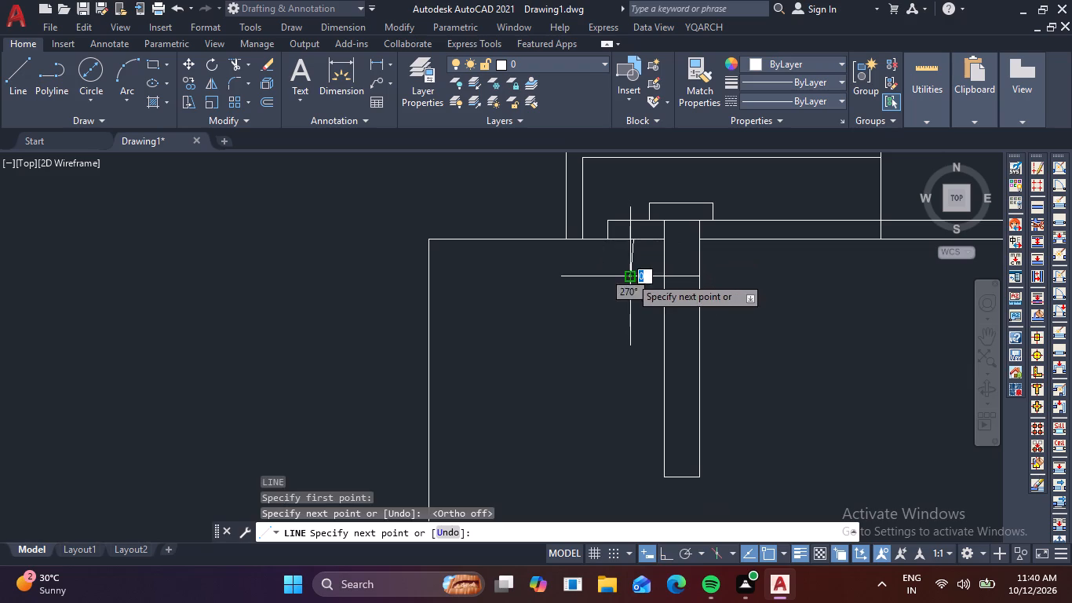
click(638, 313)
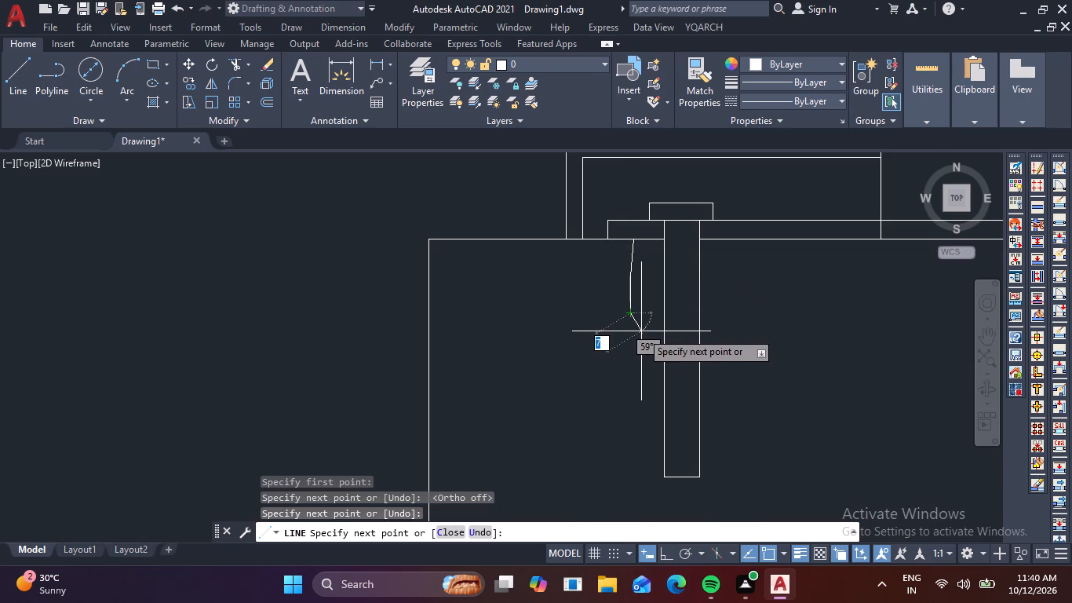
click(641, 332)
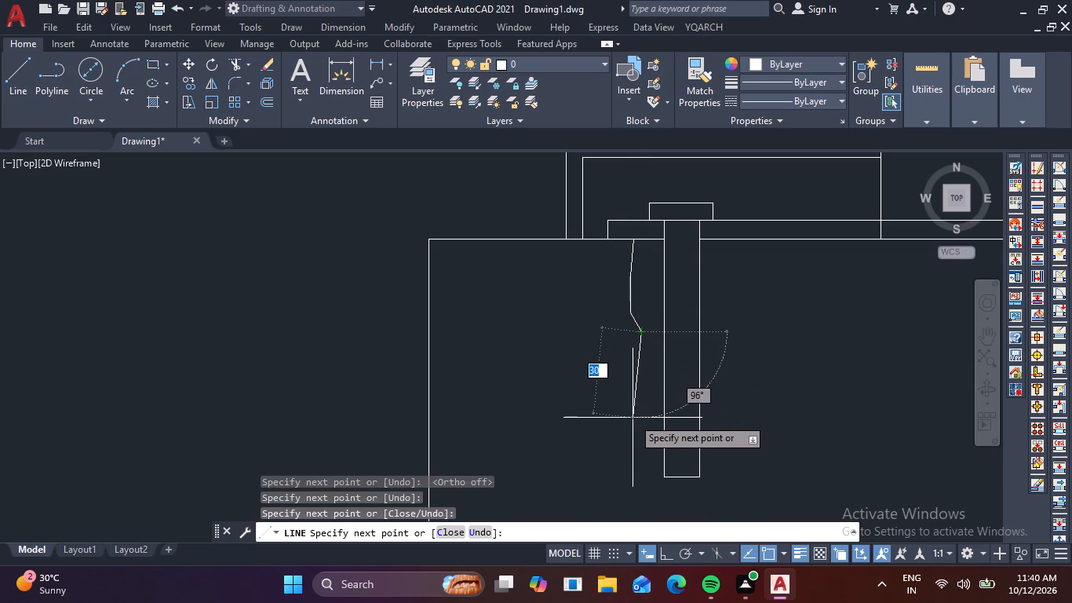
click(633, 418)
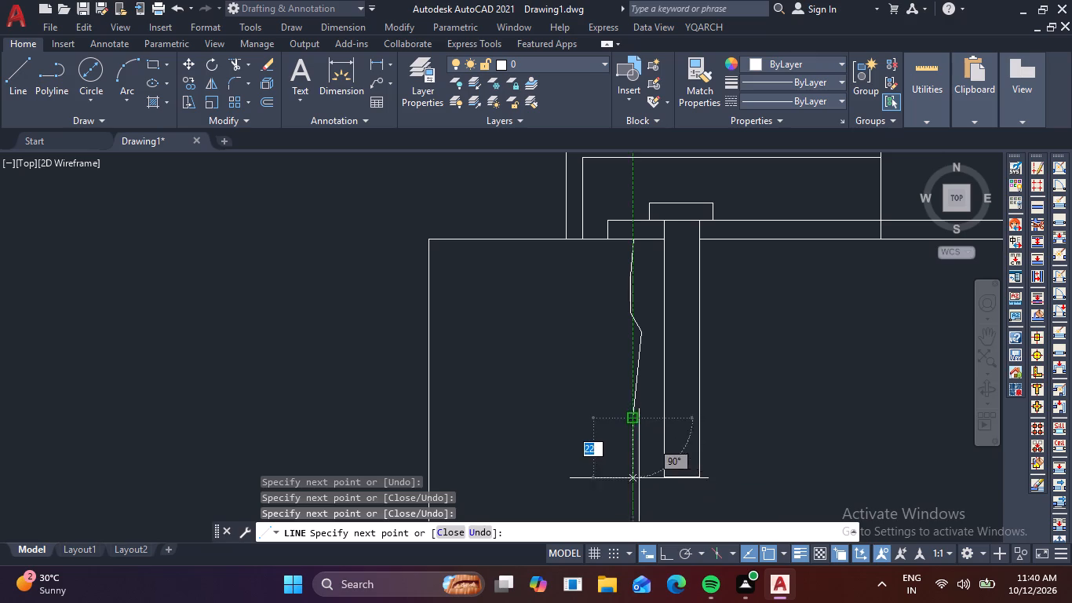
click(630, 446)
click(639, 462)
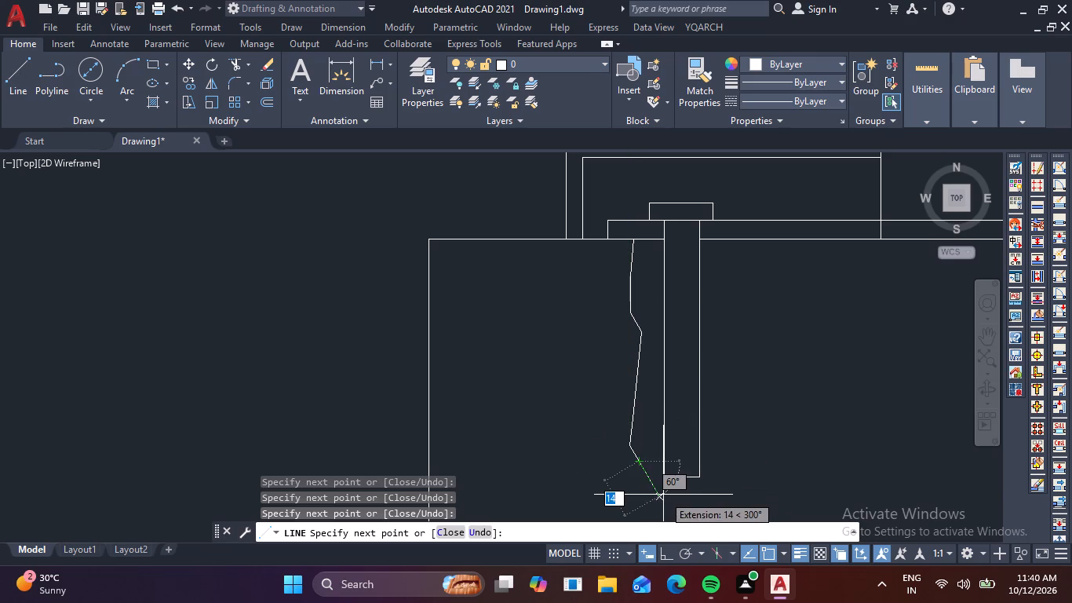
click(663, 495)
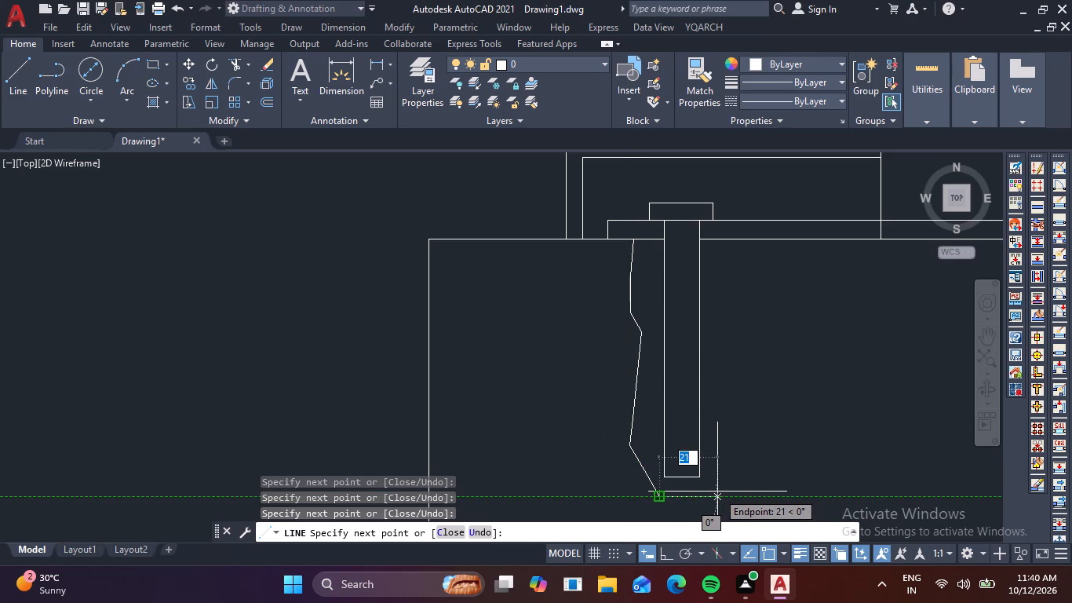
Continue the hole outline under the left bolt and jaggedly up its right side to the block's top edge.
click(714, 484)
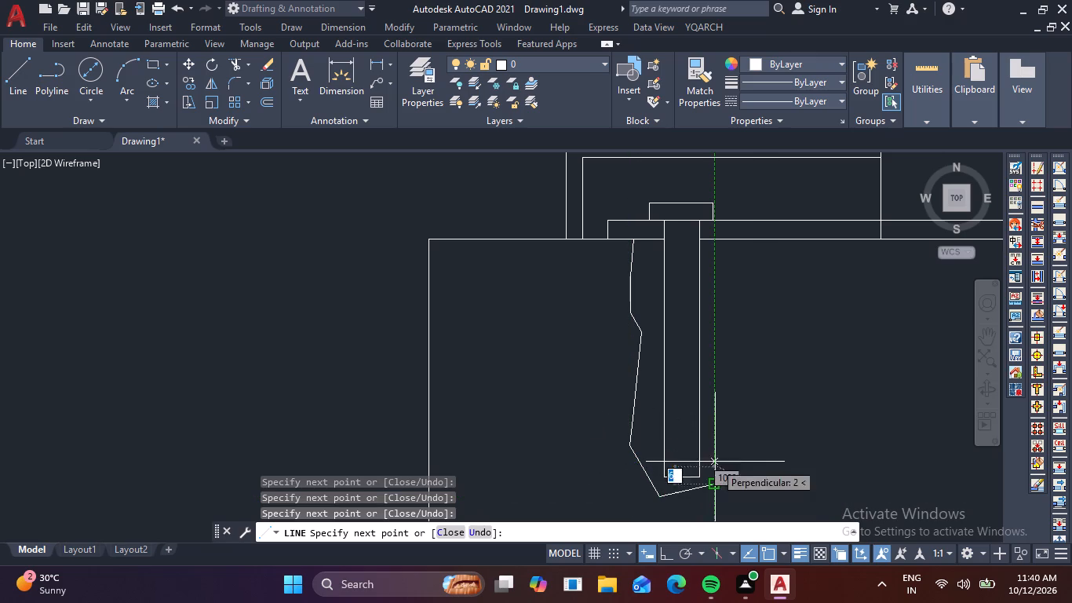
click(722, 413)
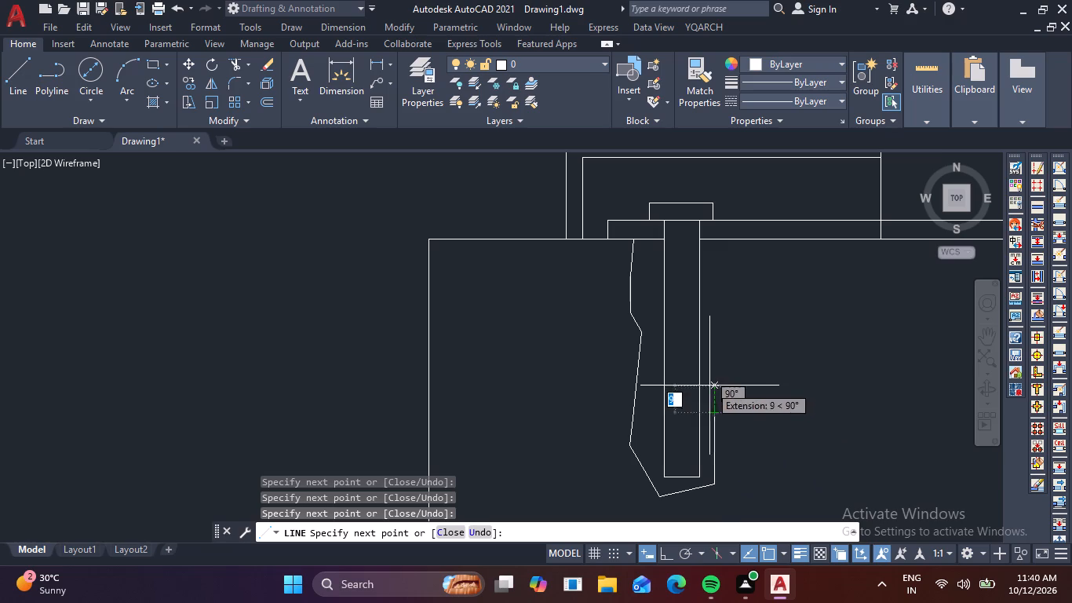
click(707, 376)
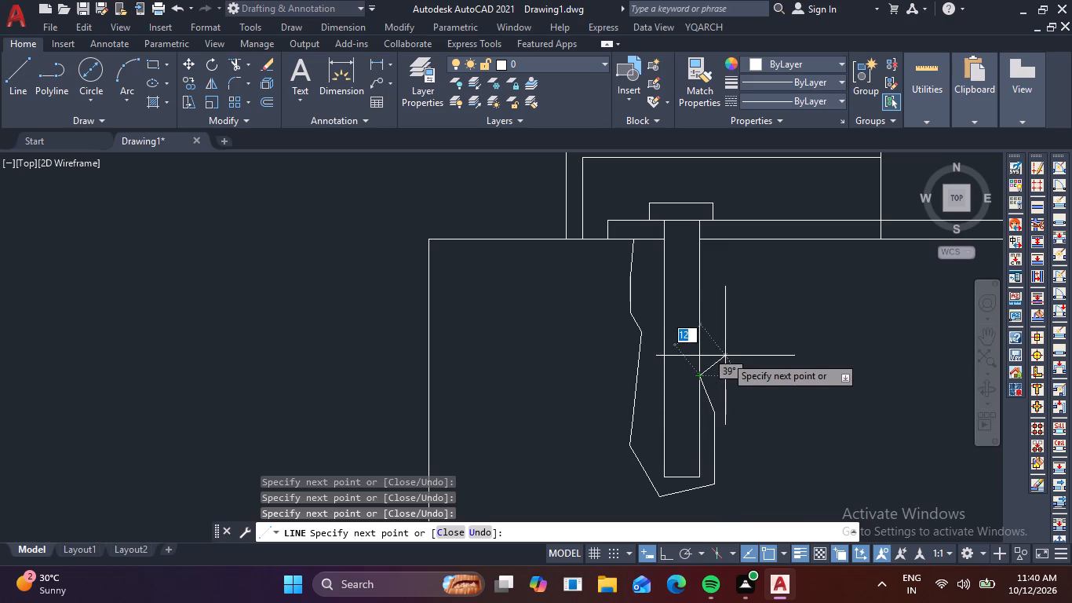
click(481, 530)
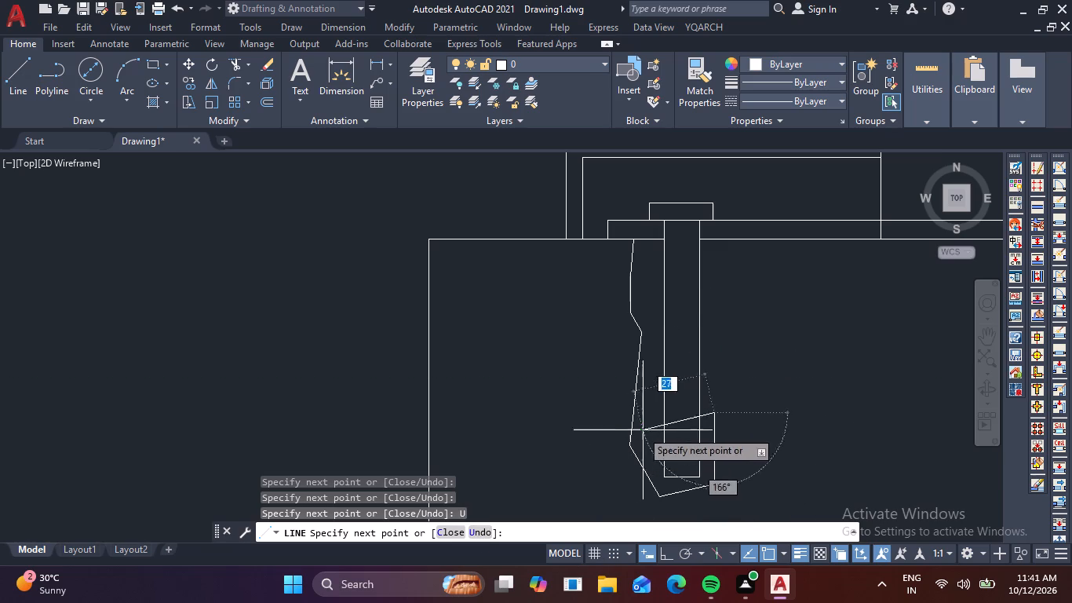
click(720, 393)
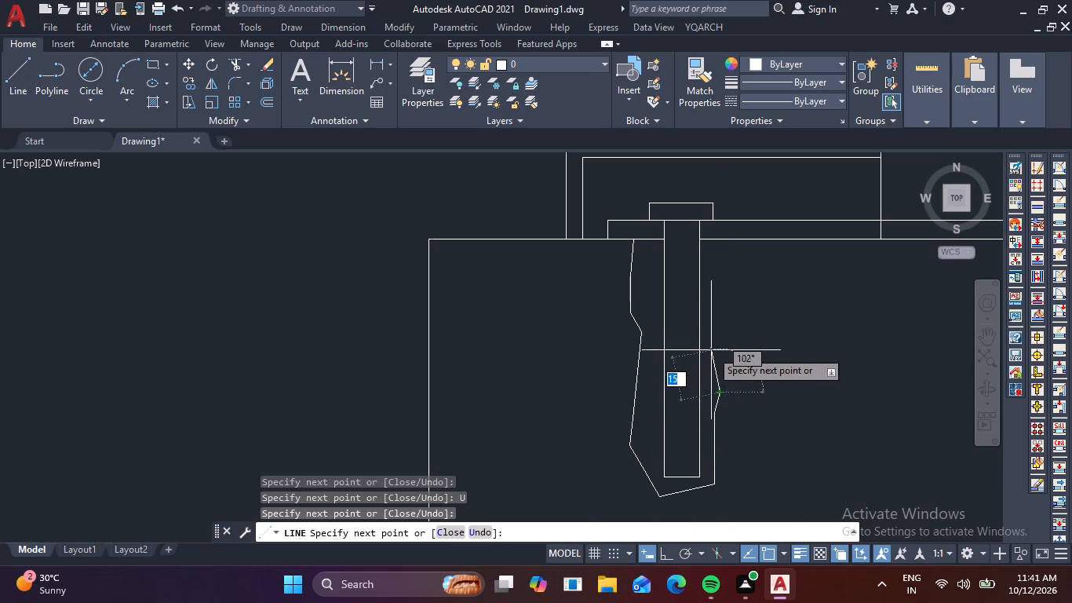
click(713, 345)
click(708, 305)
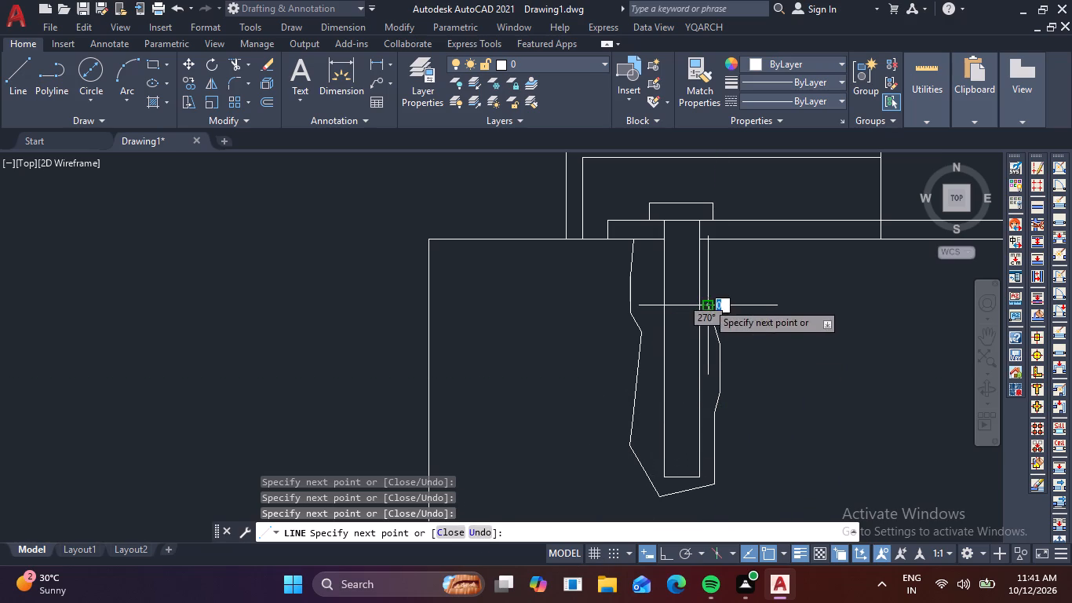
click(720, 239)
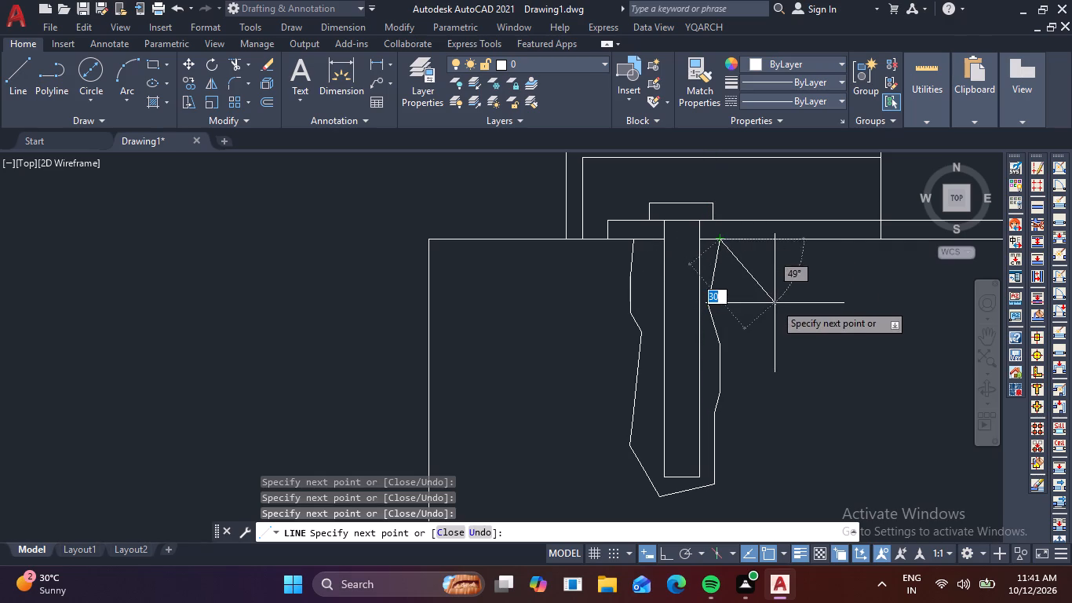
key(Escape)
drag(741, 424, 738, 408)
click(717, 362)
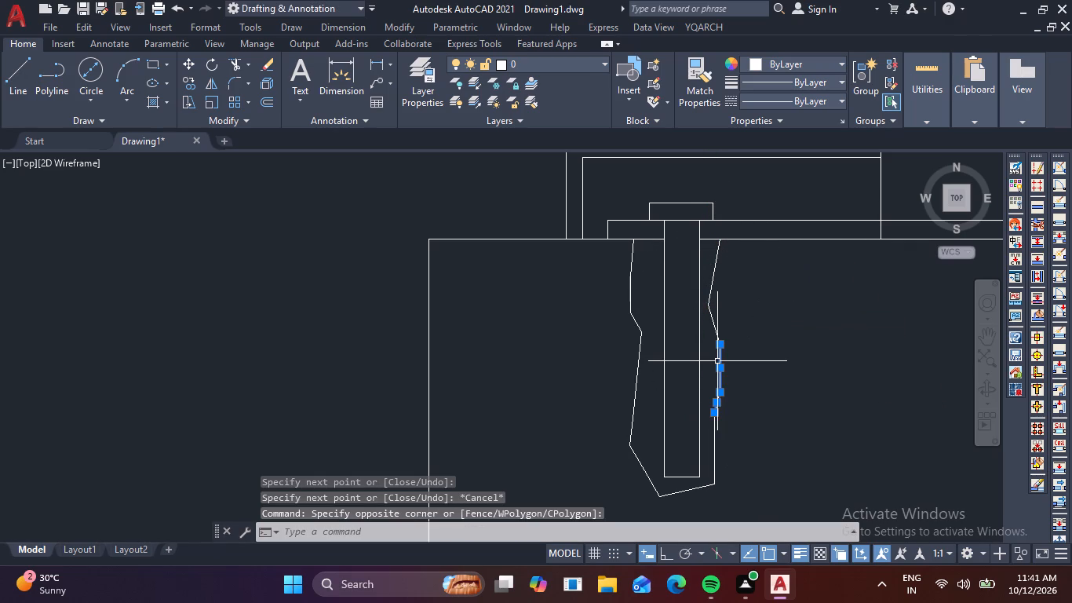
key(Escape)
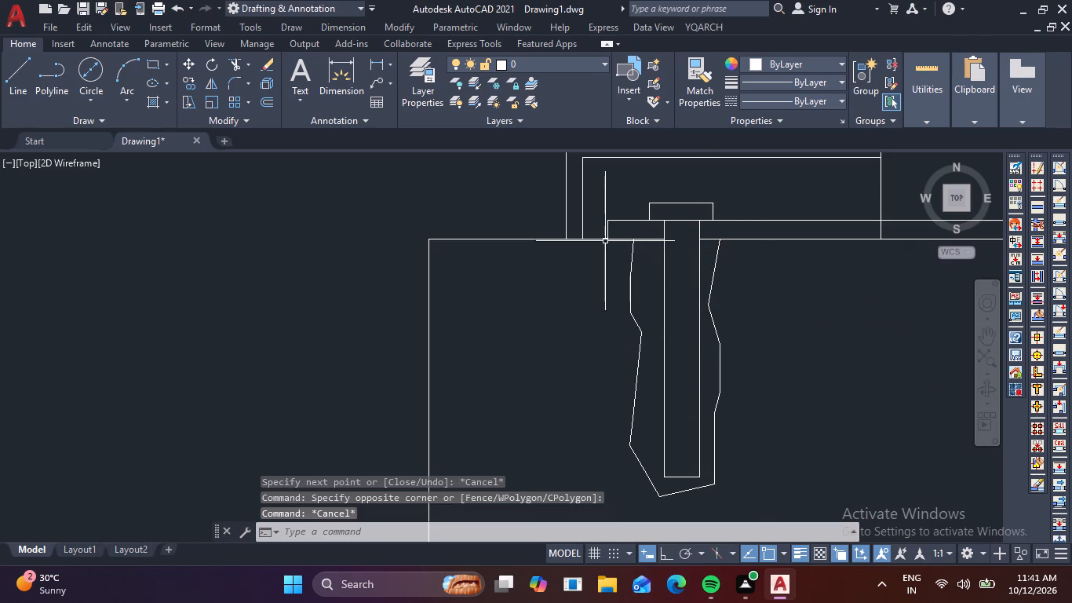
Copy the jagged hole outline, without the bolt's bottom line, about 382 horizontally so it surrounds the right bolt.
click(620, 229)
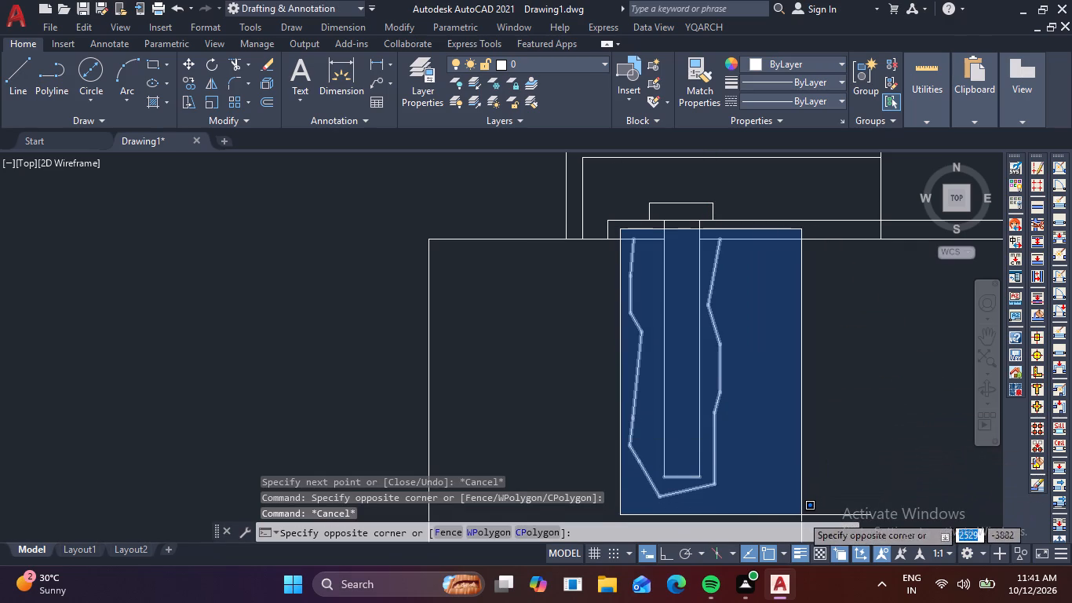
click(801, 515)
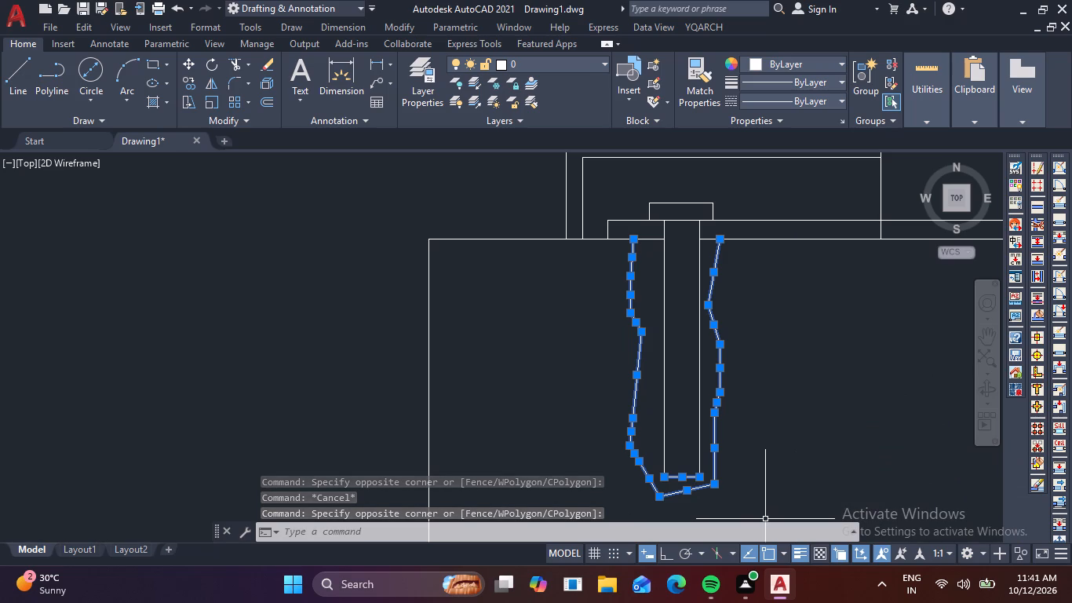
scroll(657, 524, up, 2)
scroll(687, 470, up, 2)
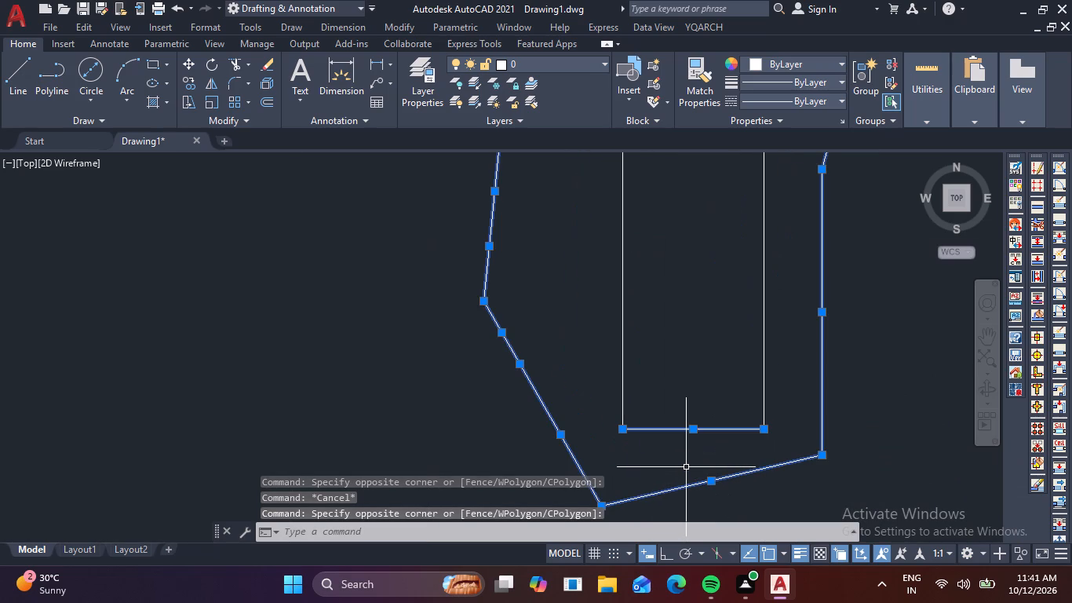
shift+click(686, 466)
shift+click(655, 429)
scroll(655, 427, down, 4)
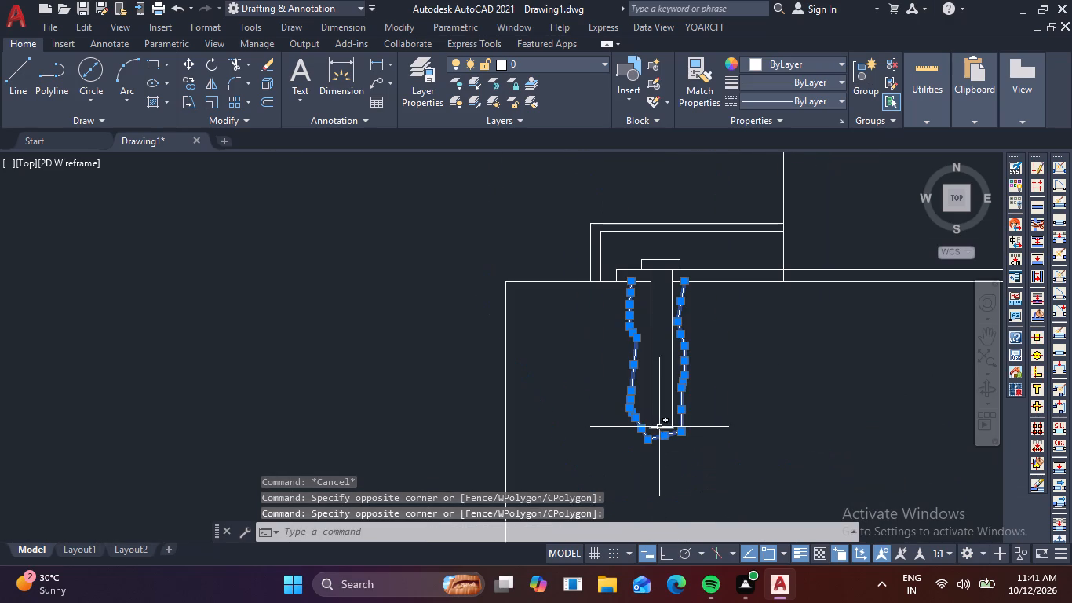
text(CO)
key(space)
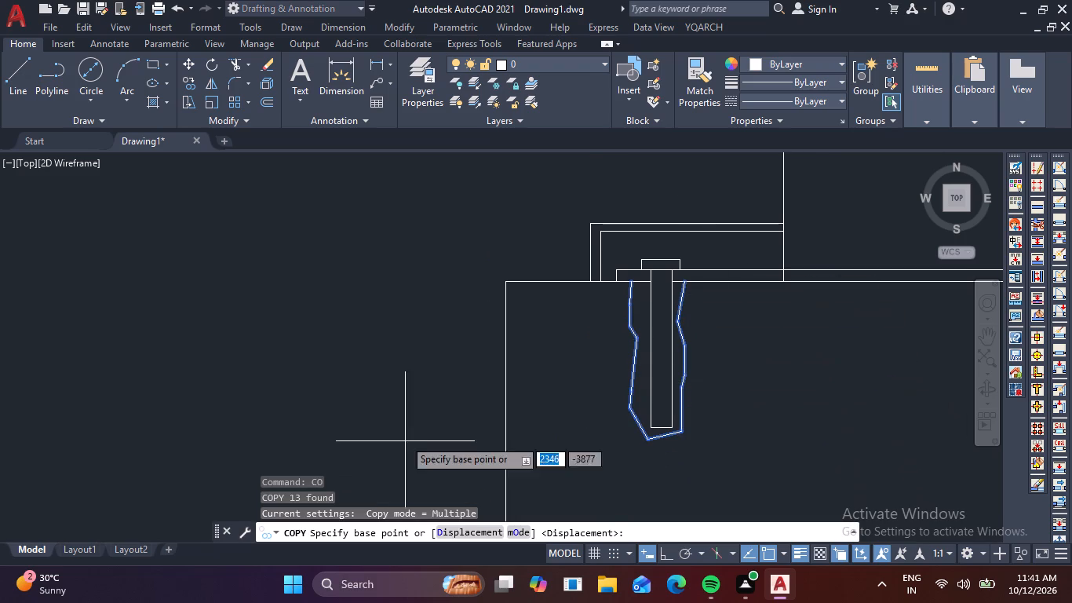
click(686, 280)
scroll(751, 280, down, 5)
middle_drag(759, 287, 456, 306)
scroll(618, 302, up, 2)
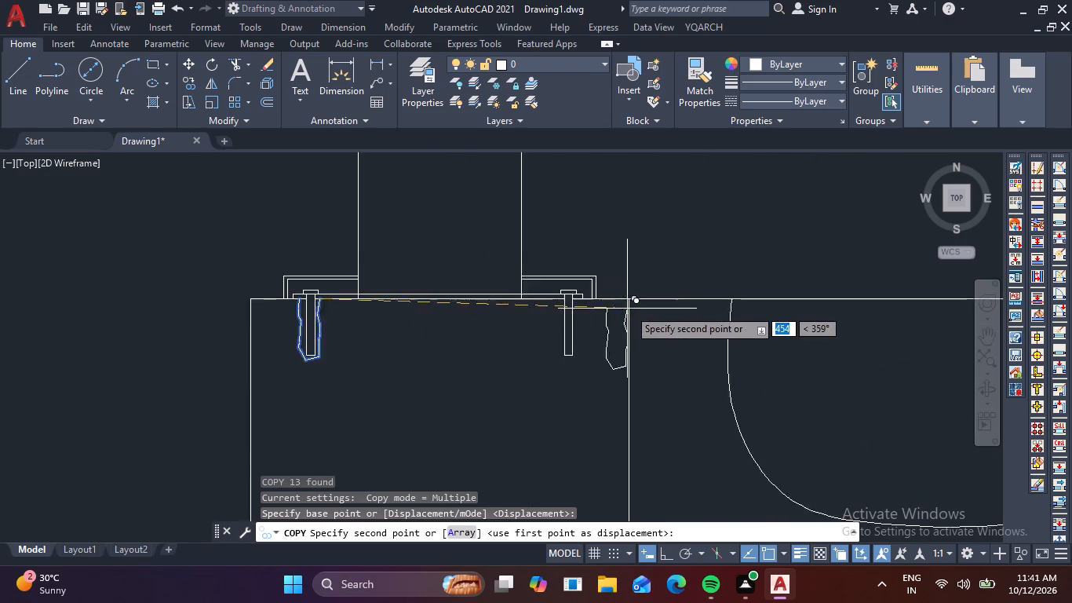
scroll(631, 309, up, 1)
key(F8)
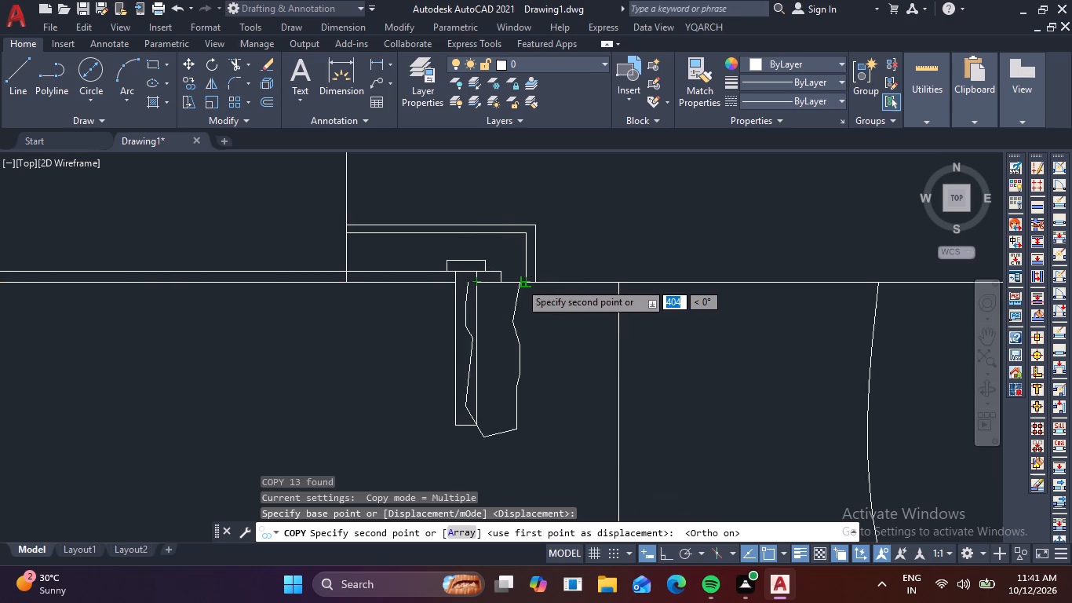
scroll(499, 282, up, 2)
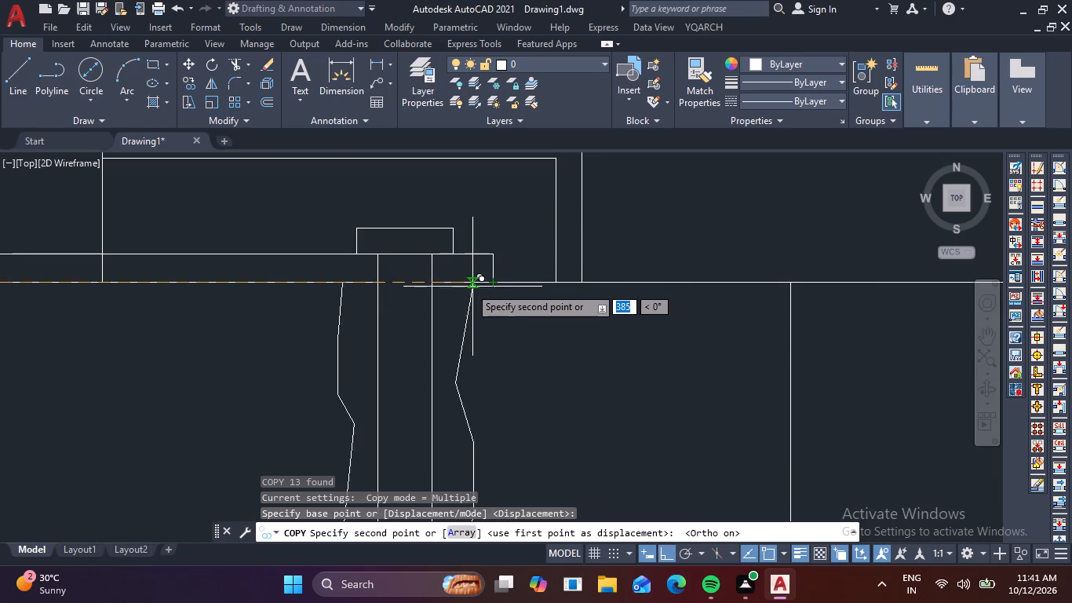
click(461, 287)
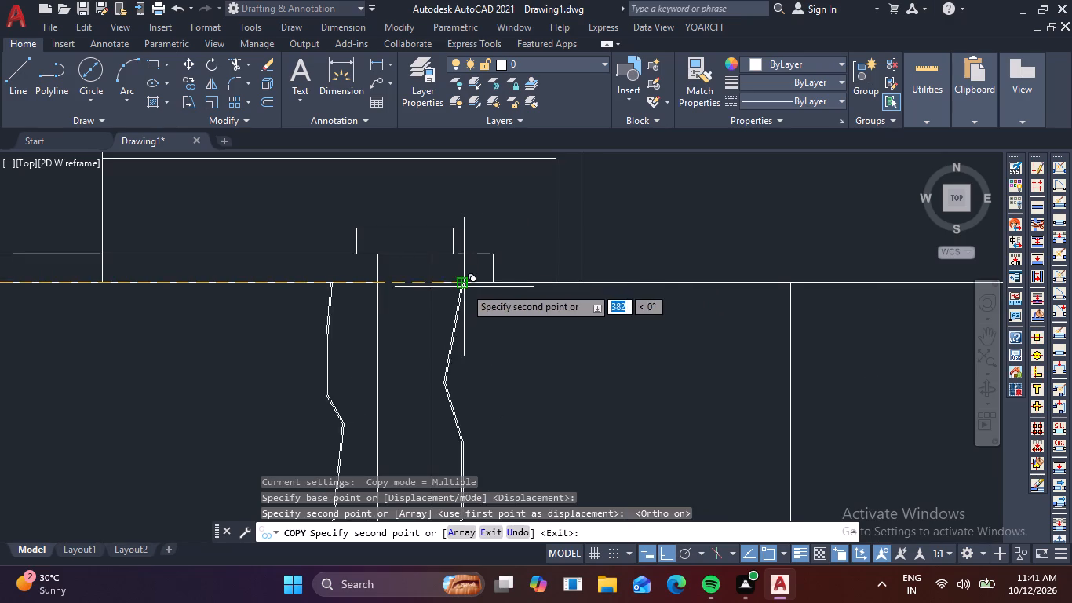
scroll(503, 301, down, 1)
key(Escape)
scroll(505, 307, down, 3)
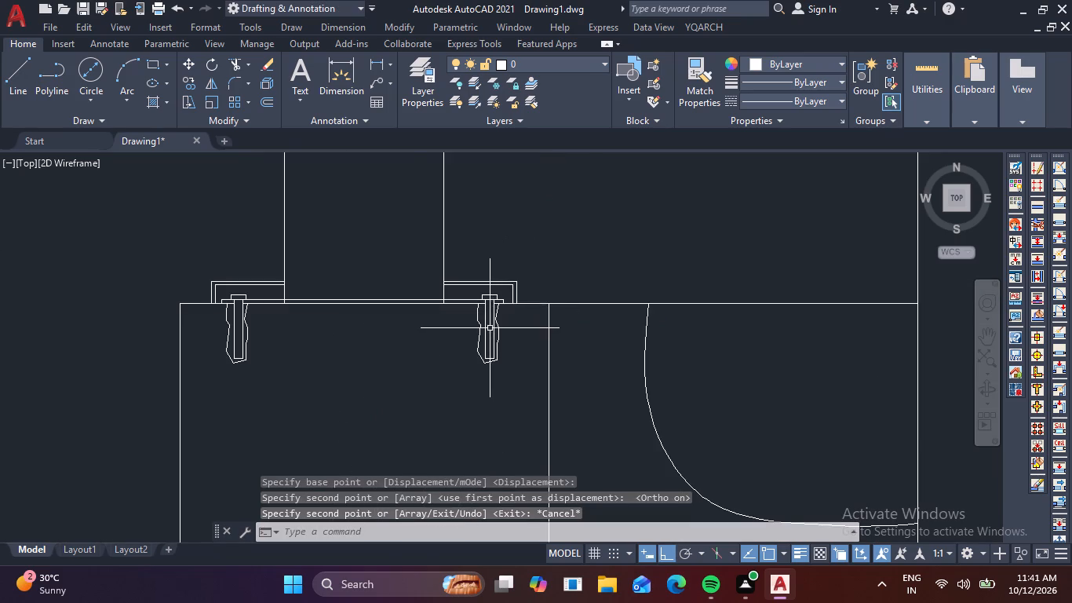
scroll(490, 328, up, 3)
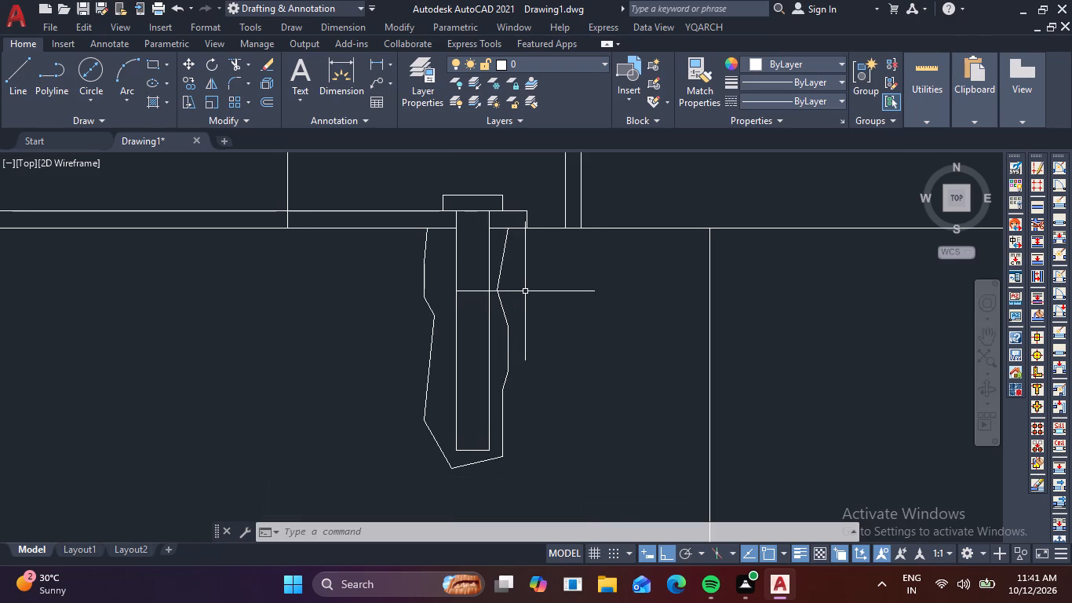
Set a 0.30 mm lineweight for the block's top and side lines and the adjoining slab's top and bottom lines.
scroll(525, 291, down, 1)
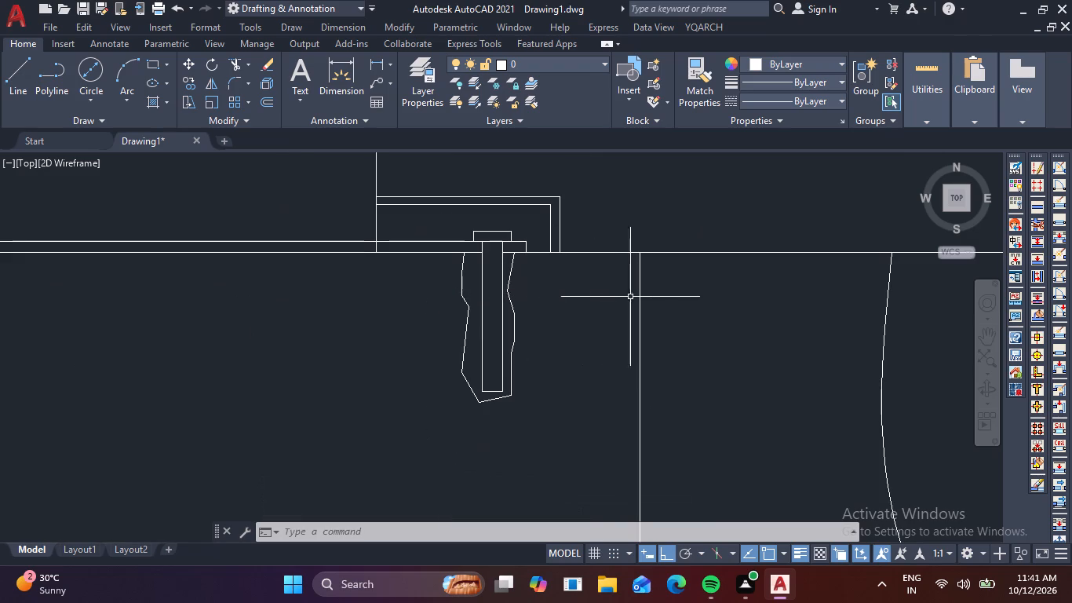
drag(665, 299, 647, 303)
click(618, 301)
click(607, 252)
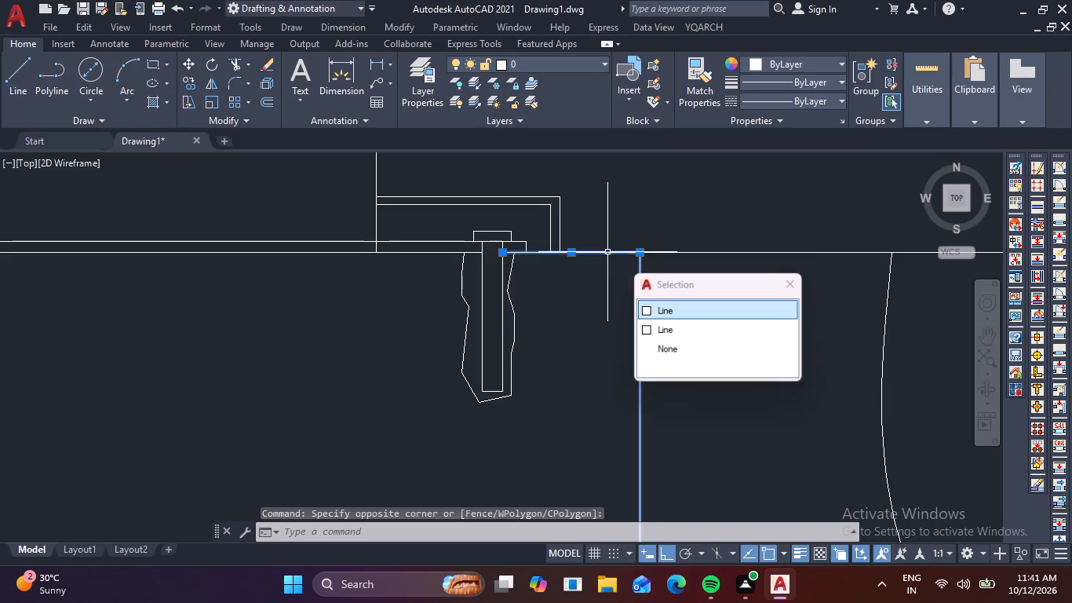
click(416, 253)
scroll(382, 296, down, 3)
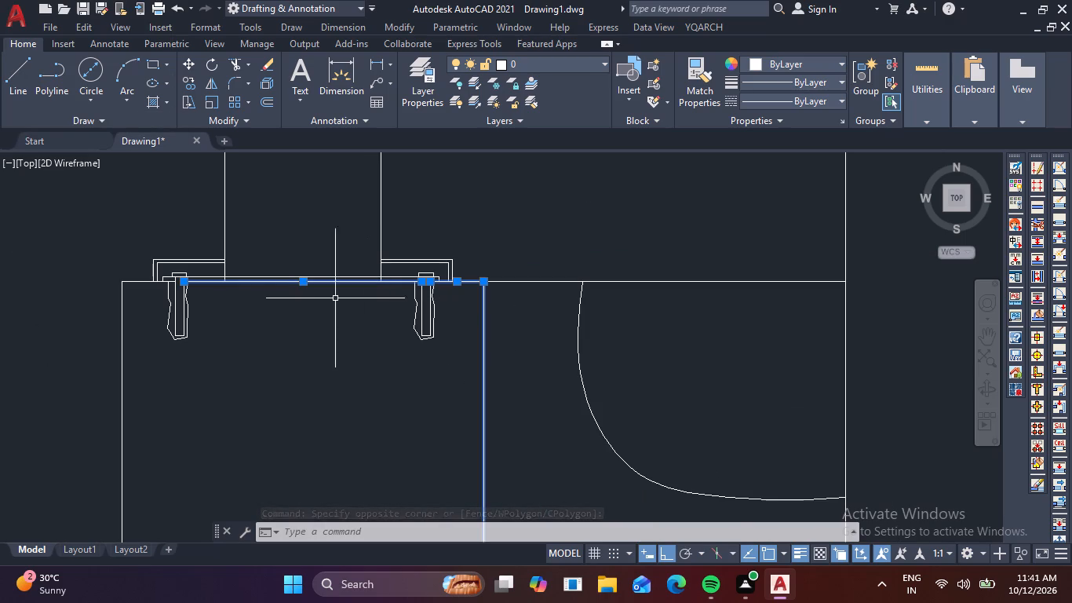
drag(139, 294, 132, 289)
click(93, 260)
scroll(91, 259, down, 3)
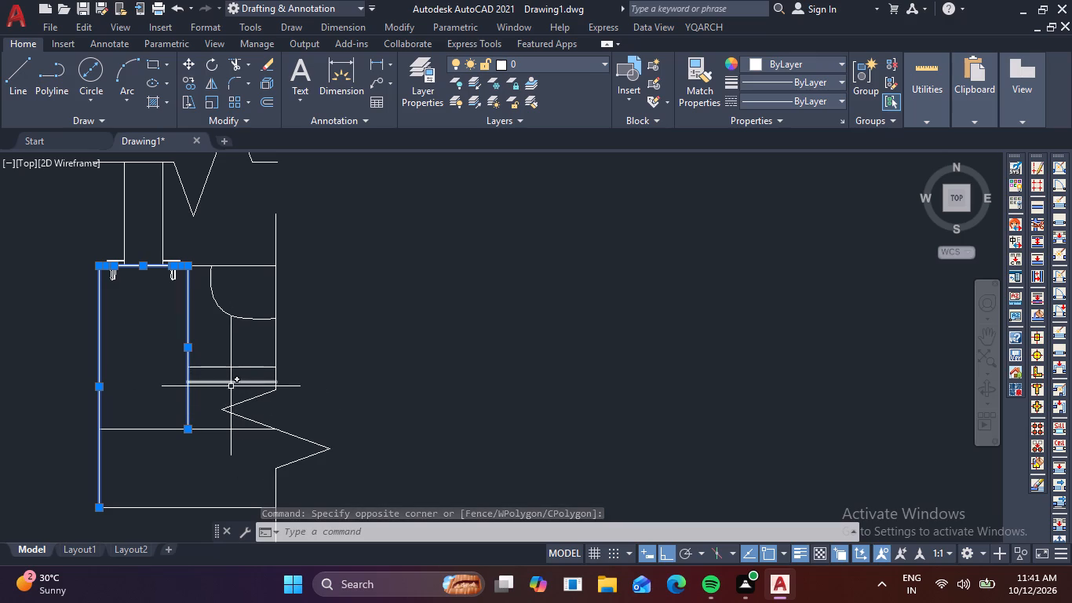
click(232, 384)
click(222, 428)
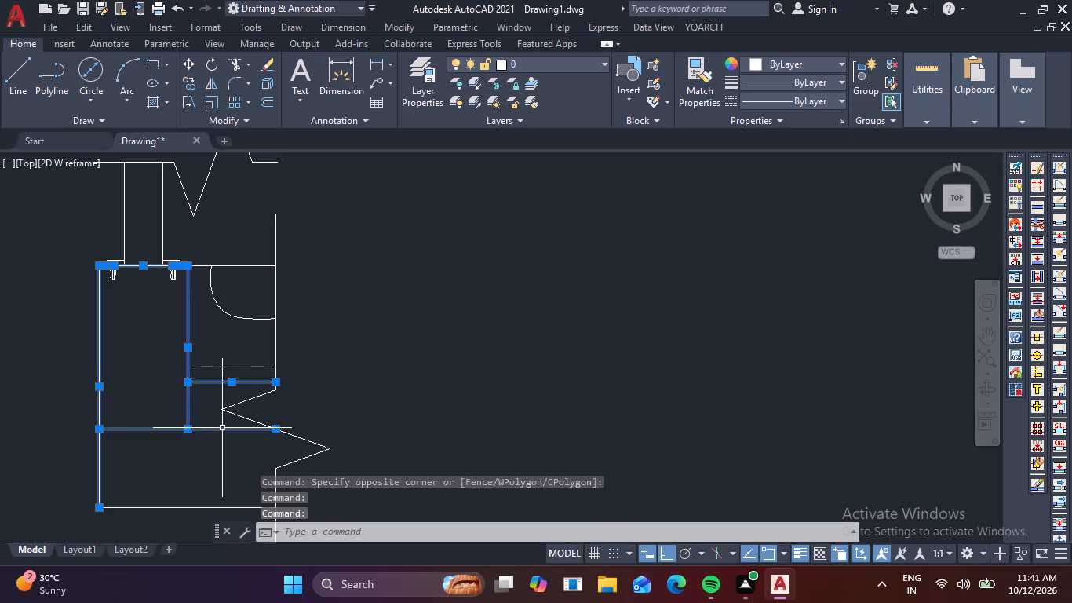
click(841, 81)
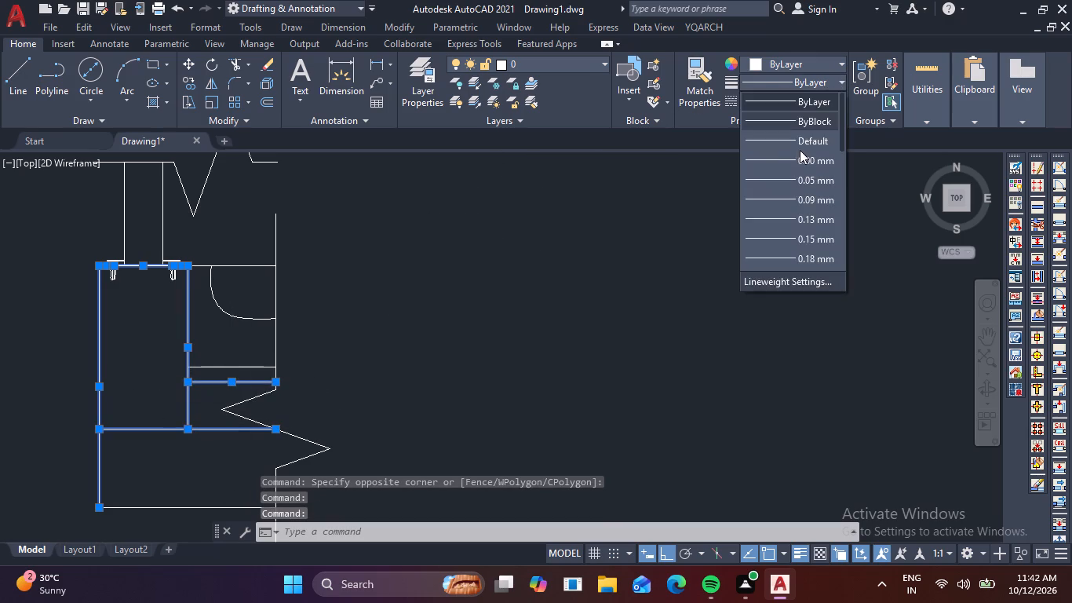
scroll(796, 171, down, 3)
scroll(798, 165, up, 1)
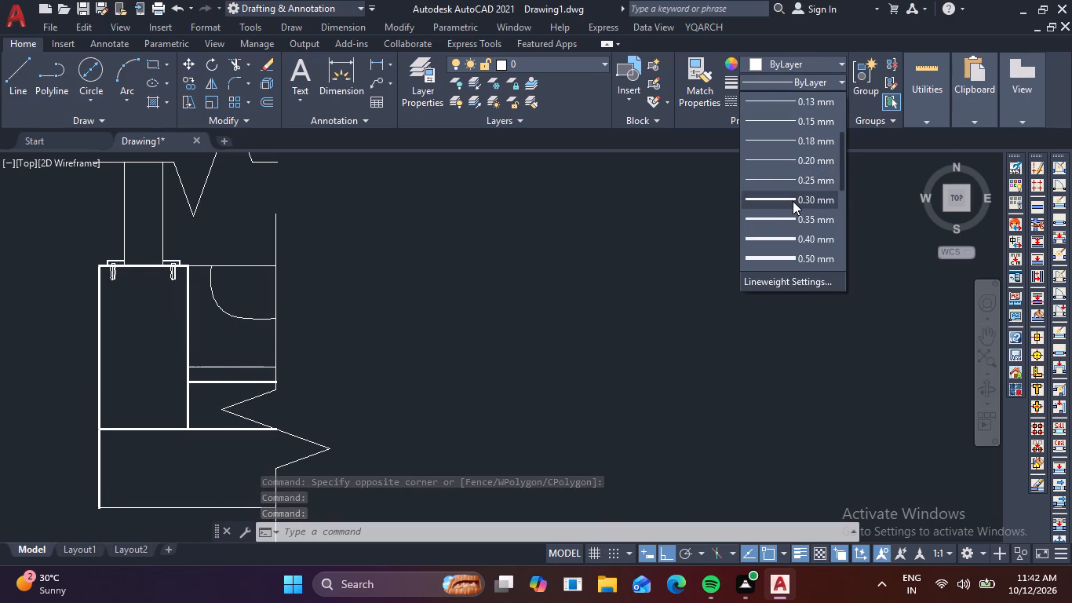
click(793, 201)
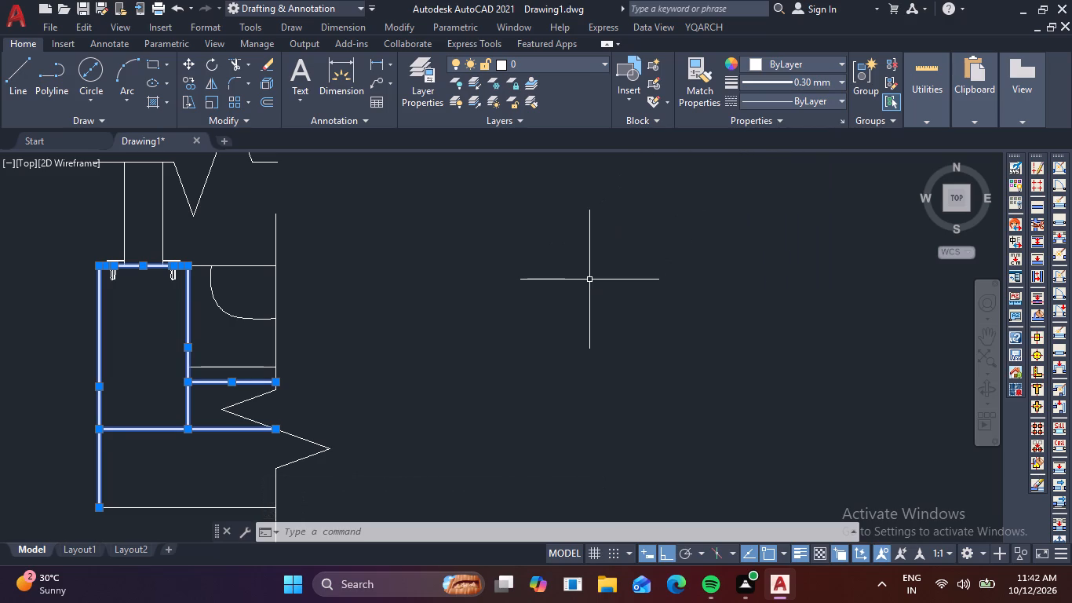
key(Escape)
Hatch the block beneath the upright, around the bolt holes, with pattern ANSI32 at scale 250.
scroll(589, 280, down, 1)
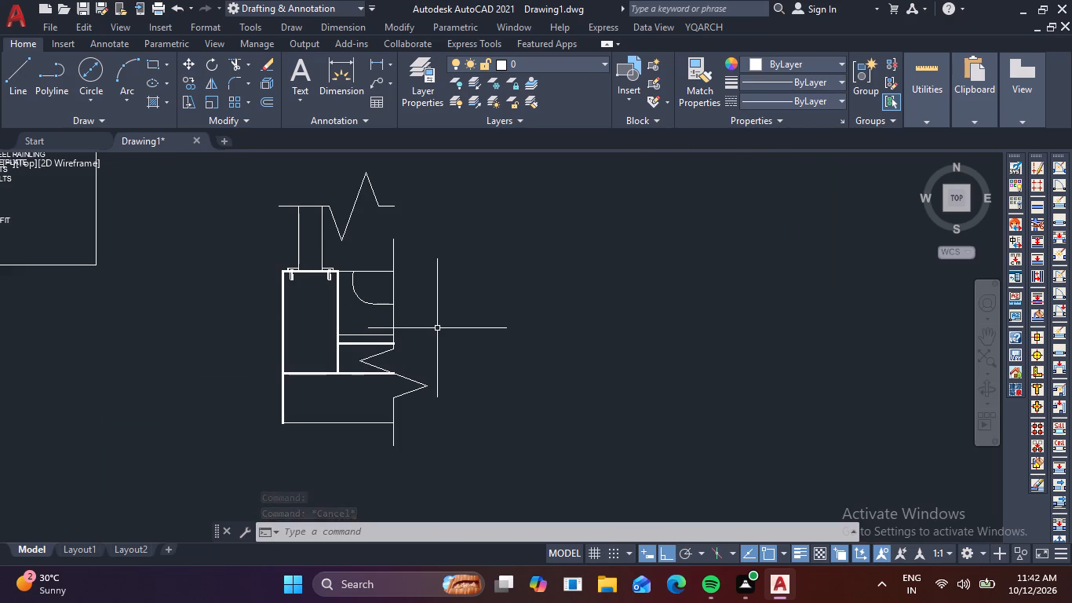
text(H)
key(space)
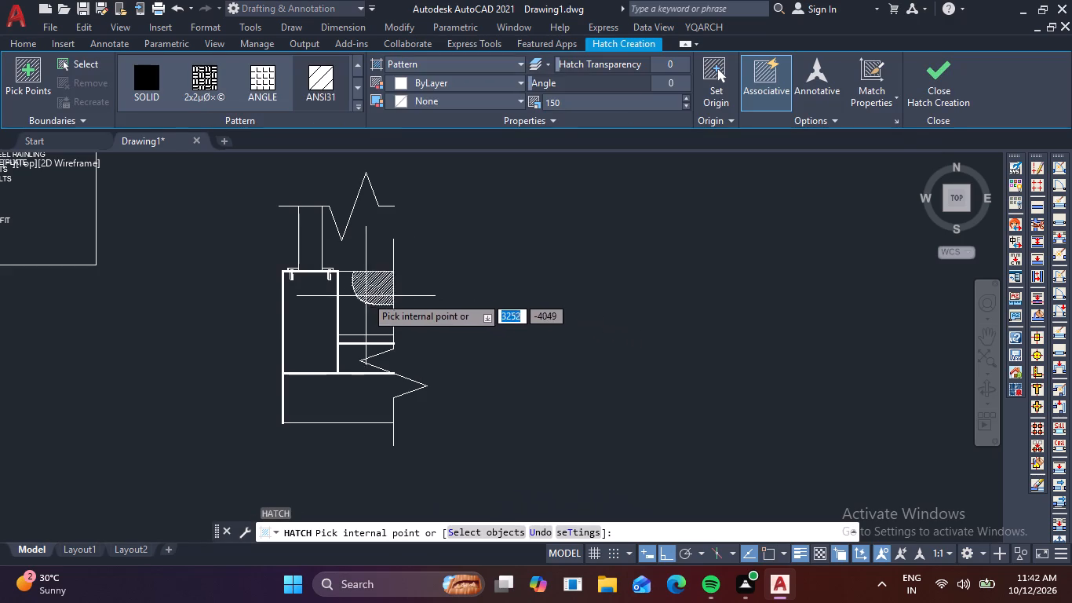
click(361, 103)
scroll(282, 129, up, 3)
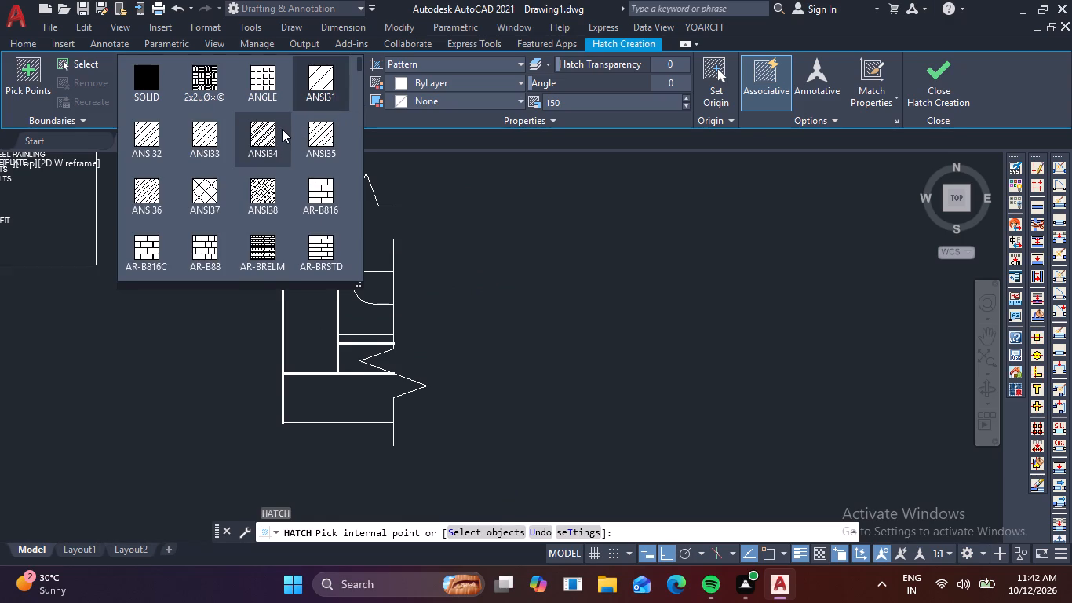
scroll(282, 129, up, 1)
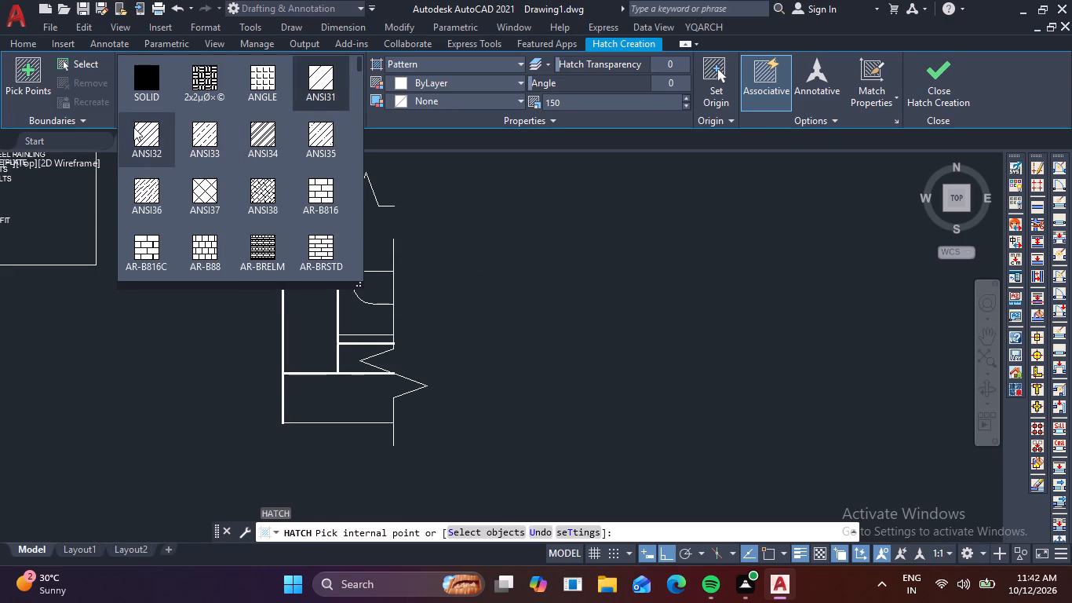
click(144, 133)
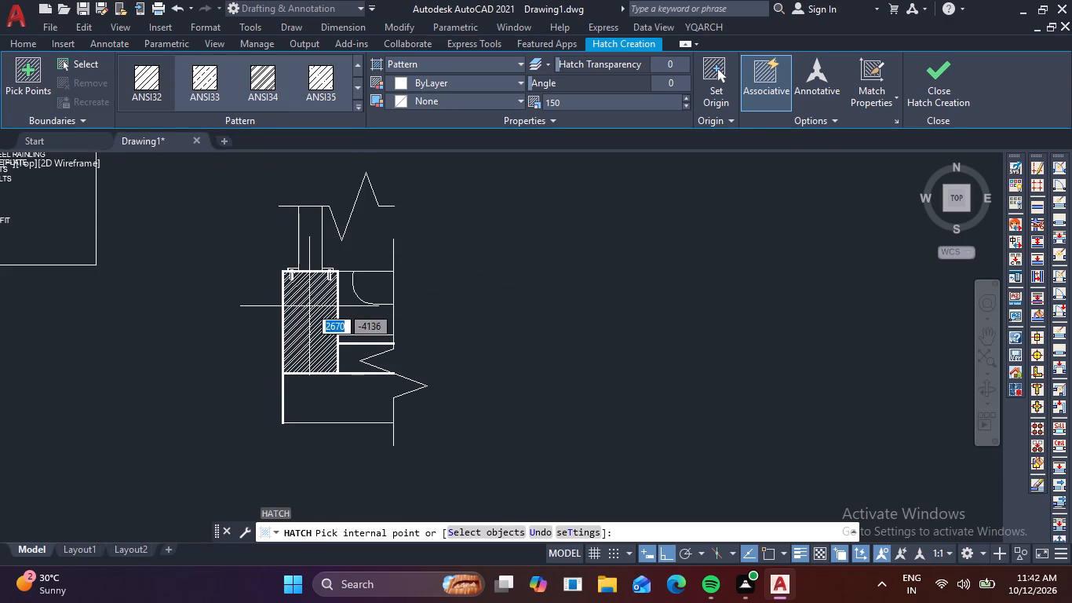
click(311, 306)
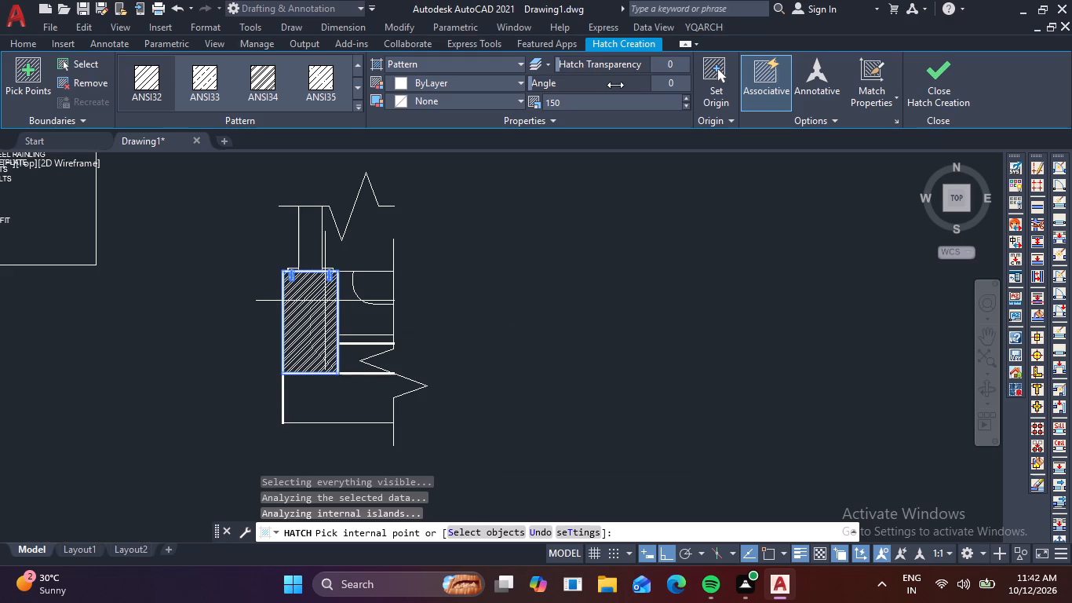
click(596, 101)
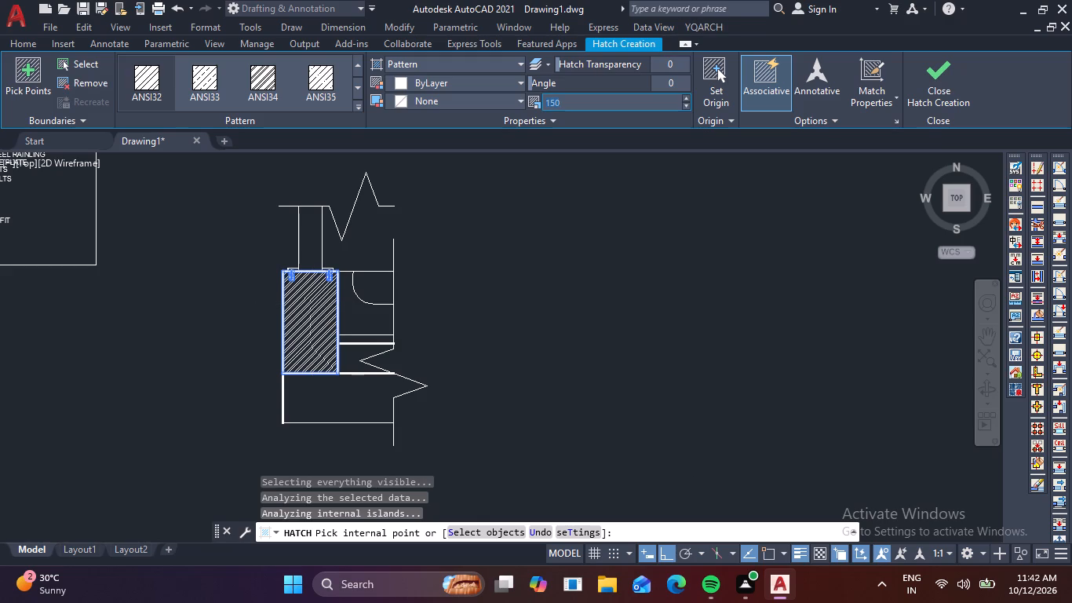
text(25)
key(0)
key(Return)
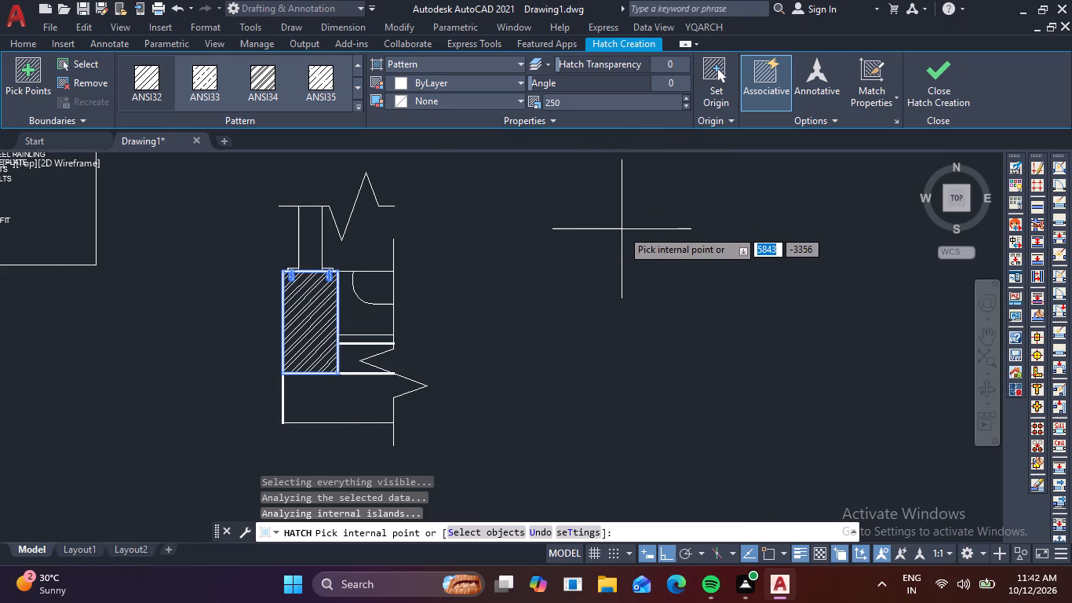
click(937, 84)
Hatch the slab section beside the block, up to the breakline, with pattern ANSI31 at scale 200.
text(H)
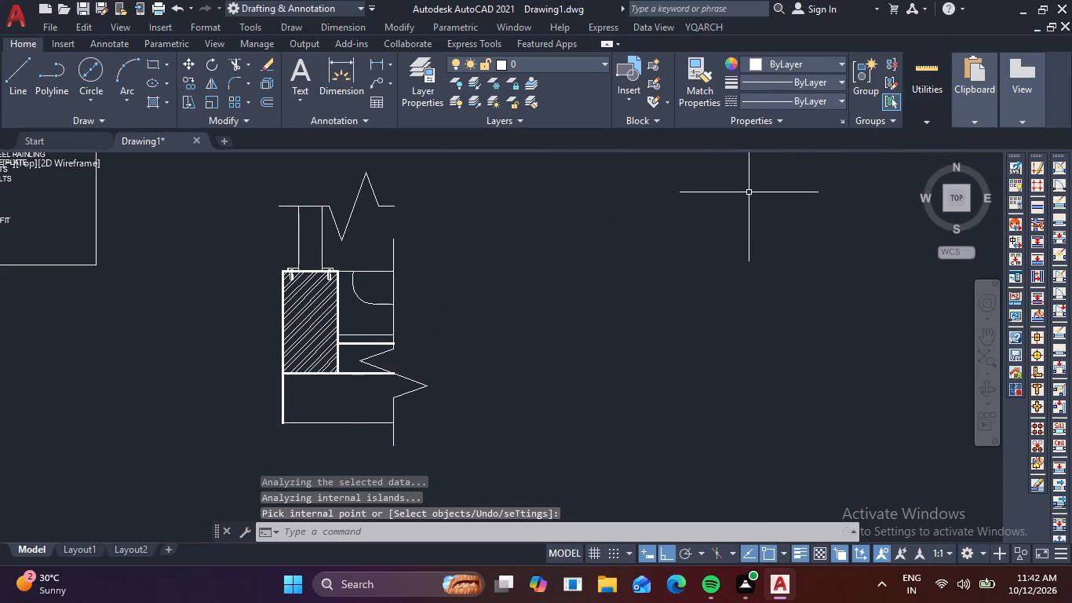
key(space)
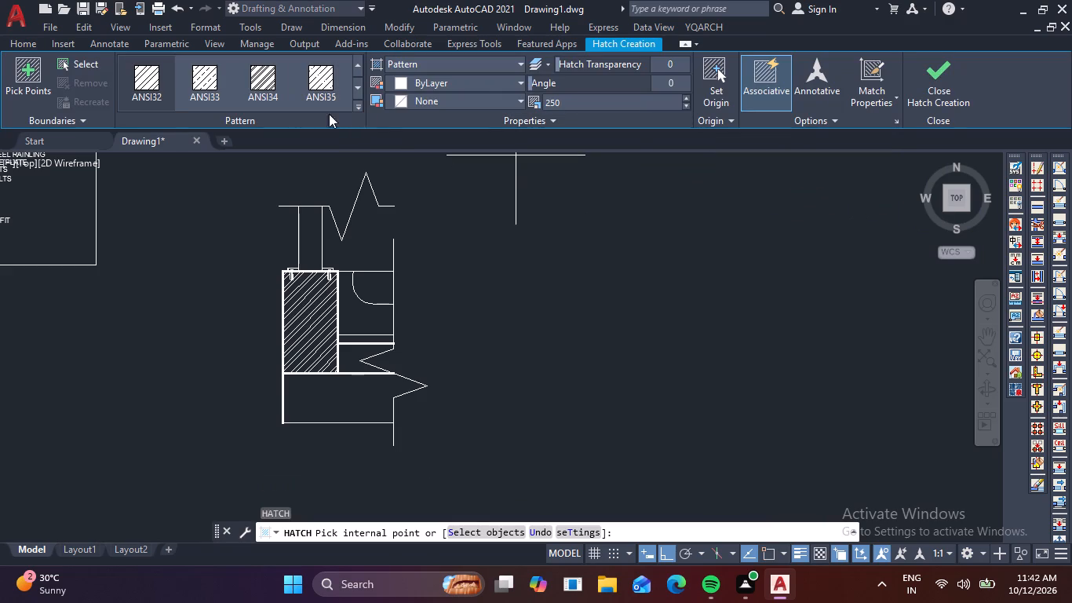
click(359, 106)
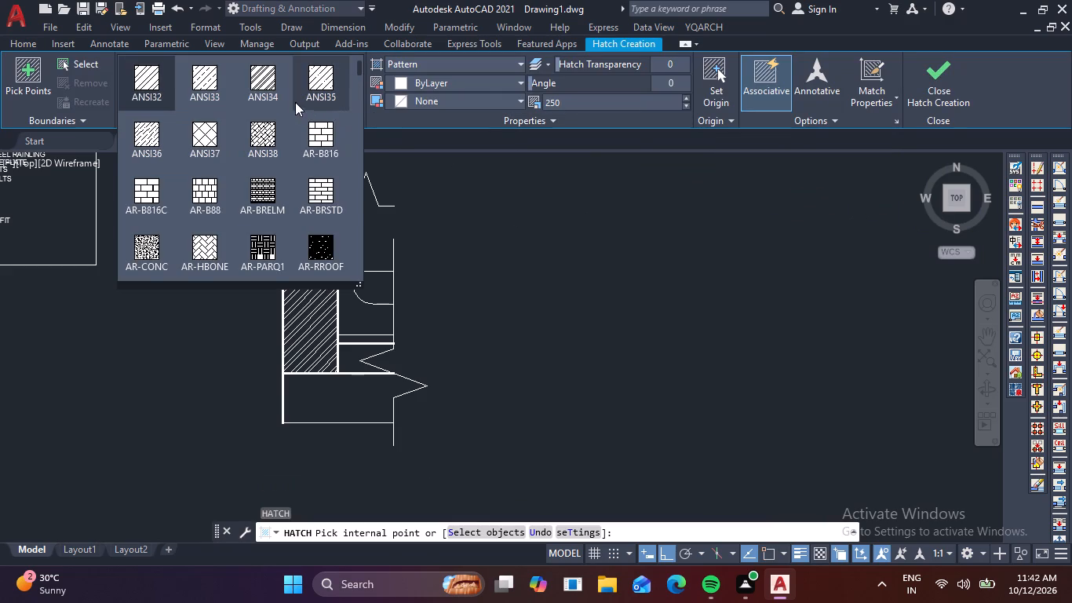
scroll(288, 97, up, 3)
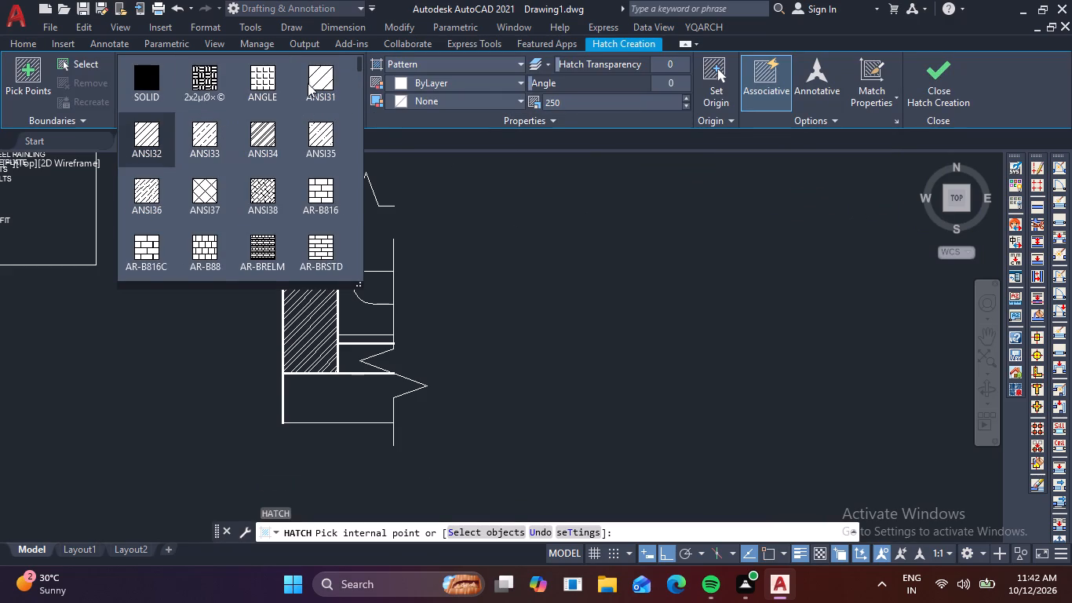
click(316, 78)
scroll(364, 351, up, 2)
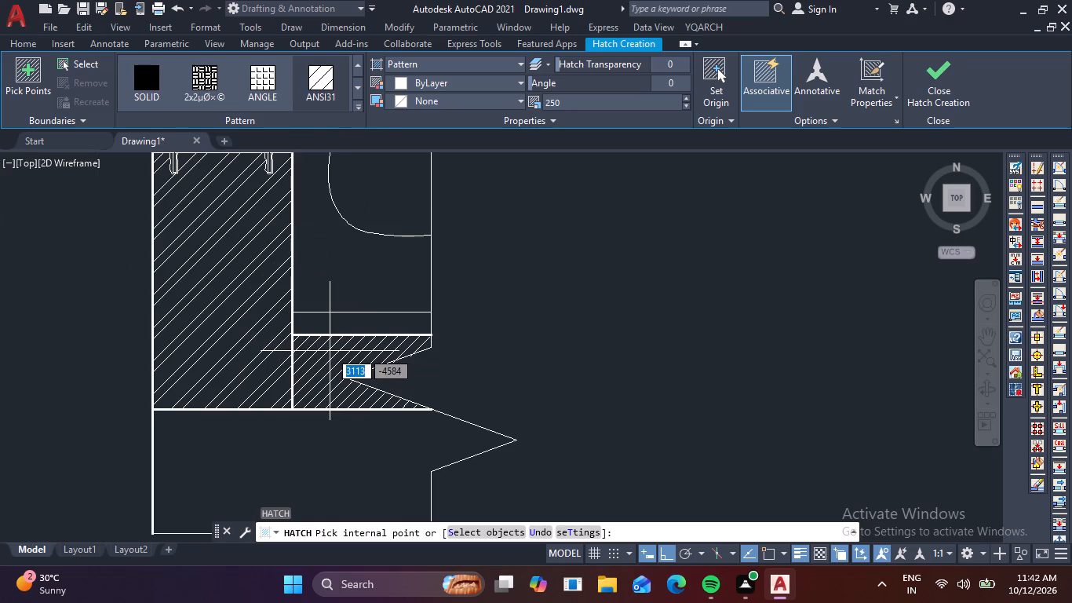
click(329, 351)
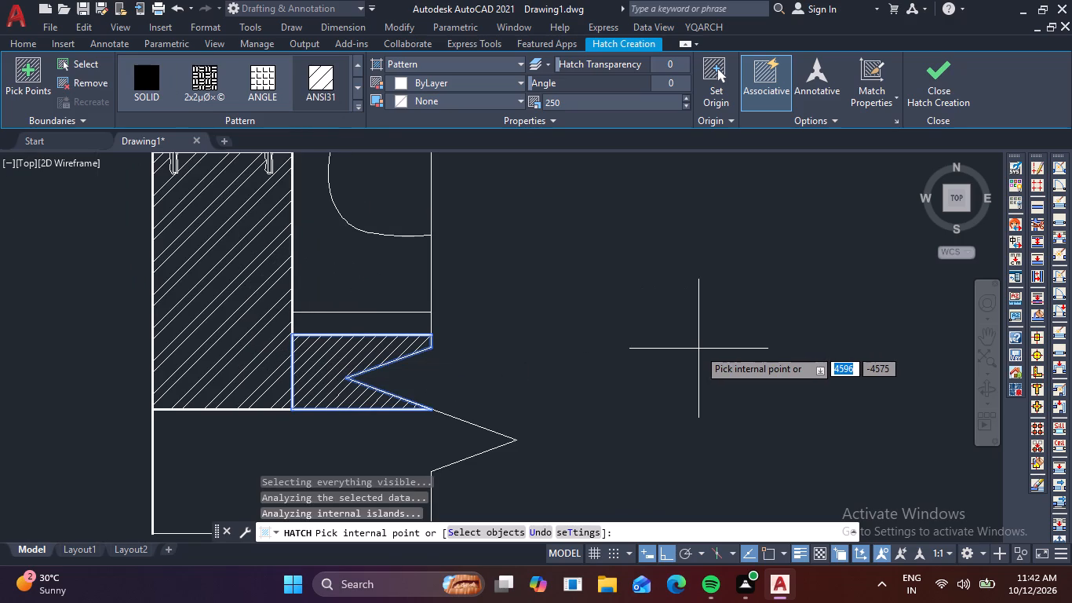
click(570, 102)
key(BackSpace)
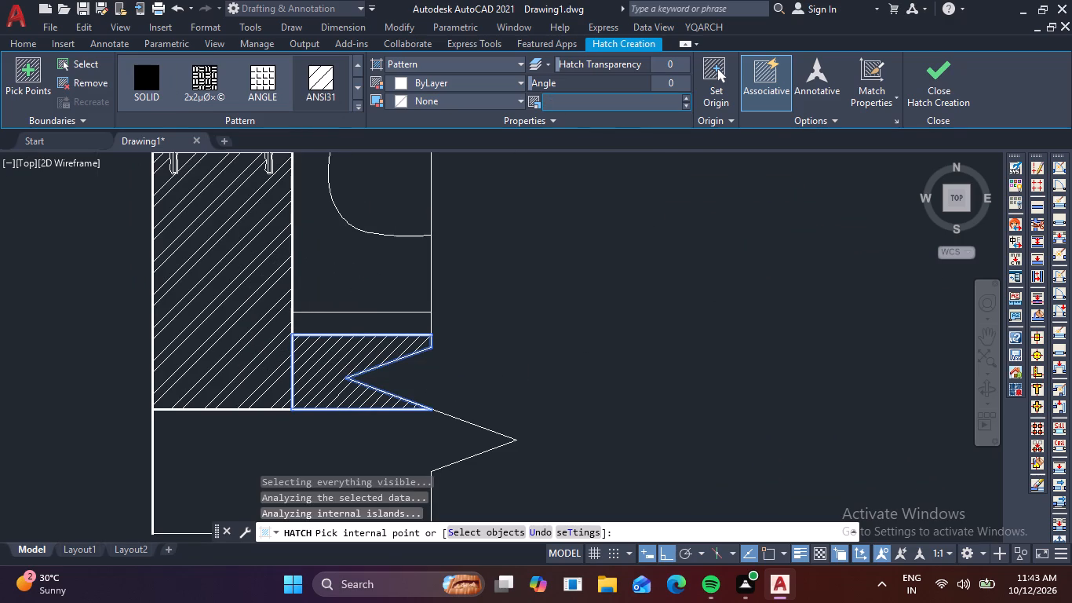
key(1)
key(BackSpace)
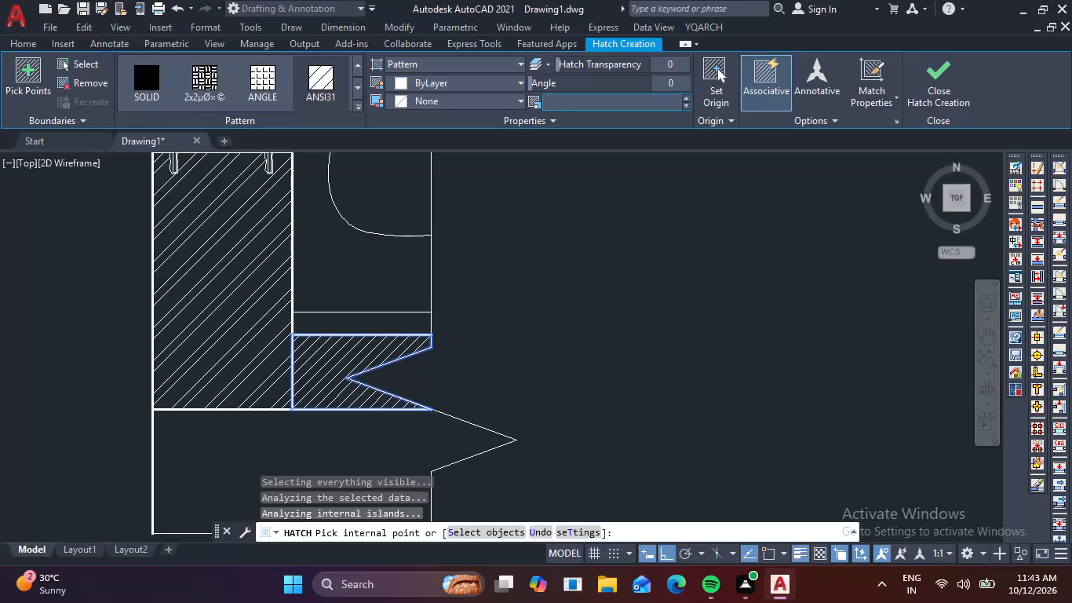
key(2)
text(00)
key(Return)
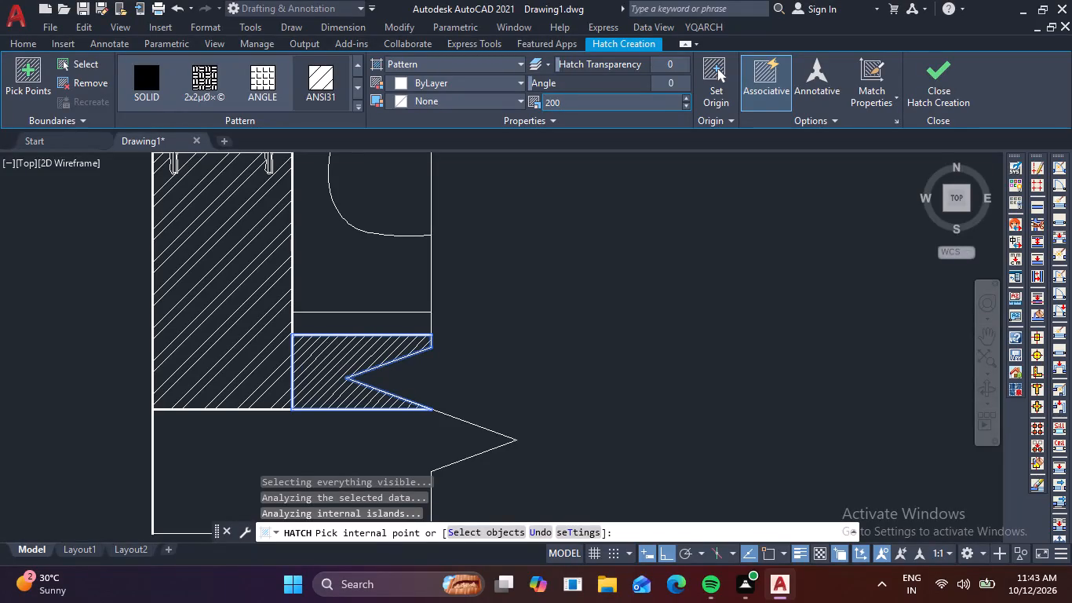
click(957, 70)
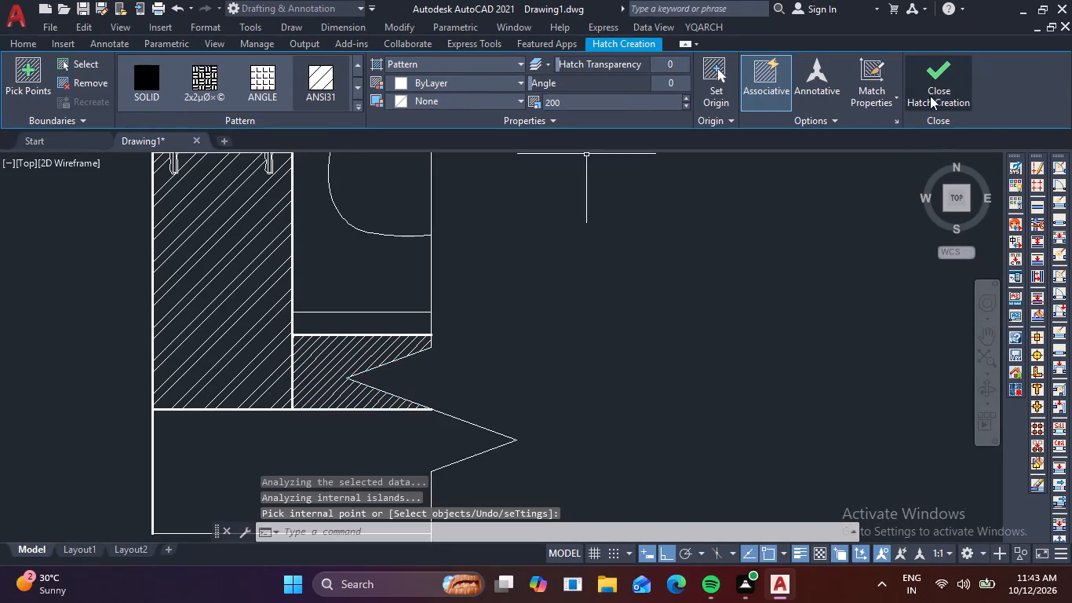
Hatch the thin layer directly above the slab section beside the block with pattern AR-SAND at scale 30.
scroll(793, 198, down, 2)
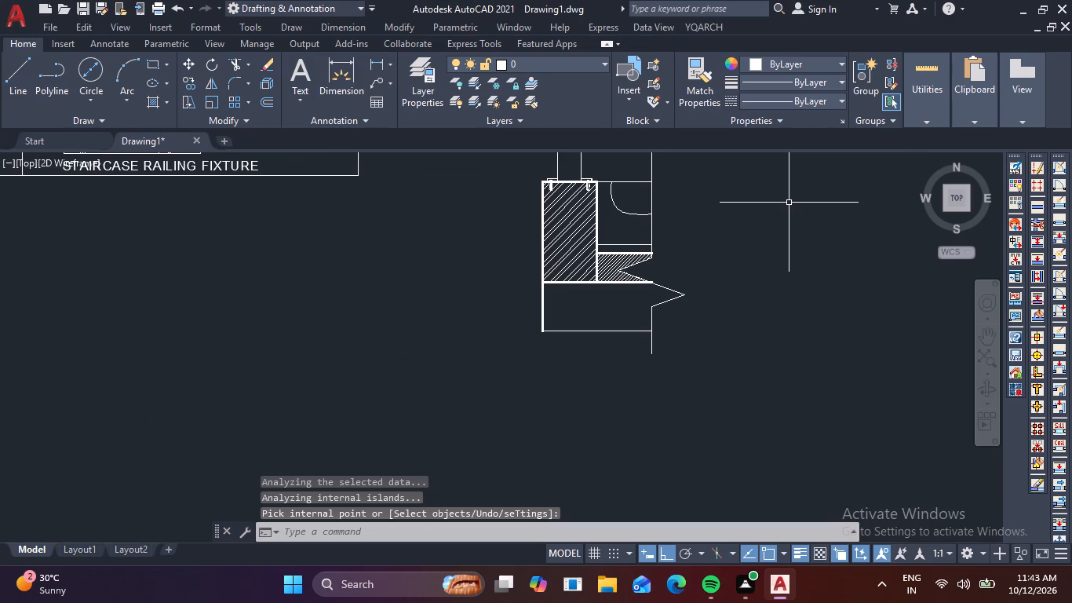
scroll(697, 213, up, 3)
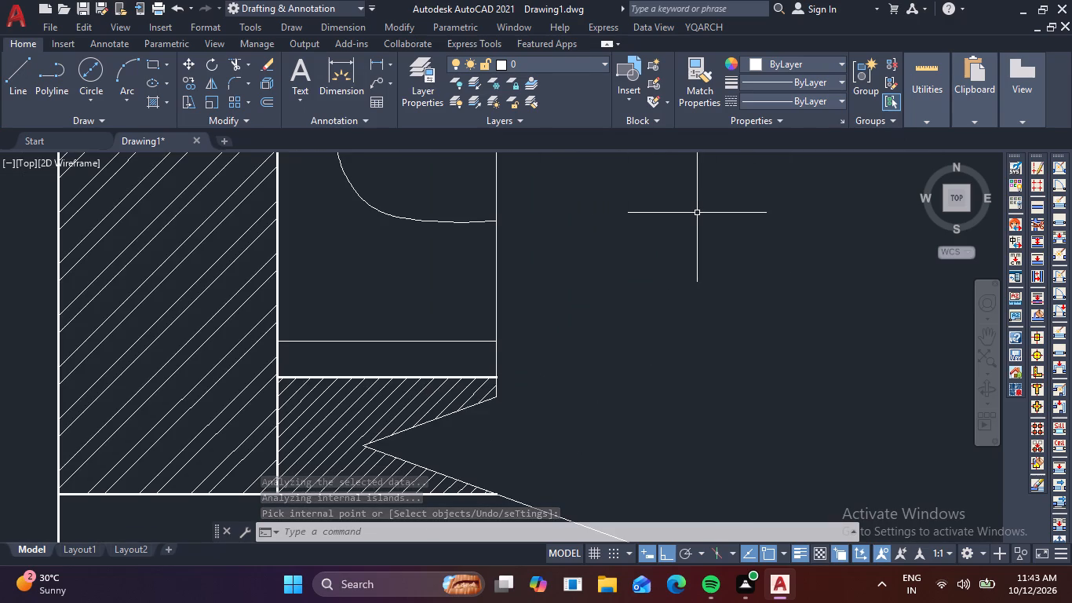
text(H)
key(space)
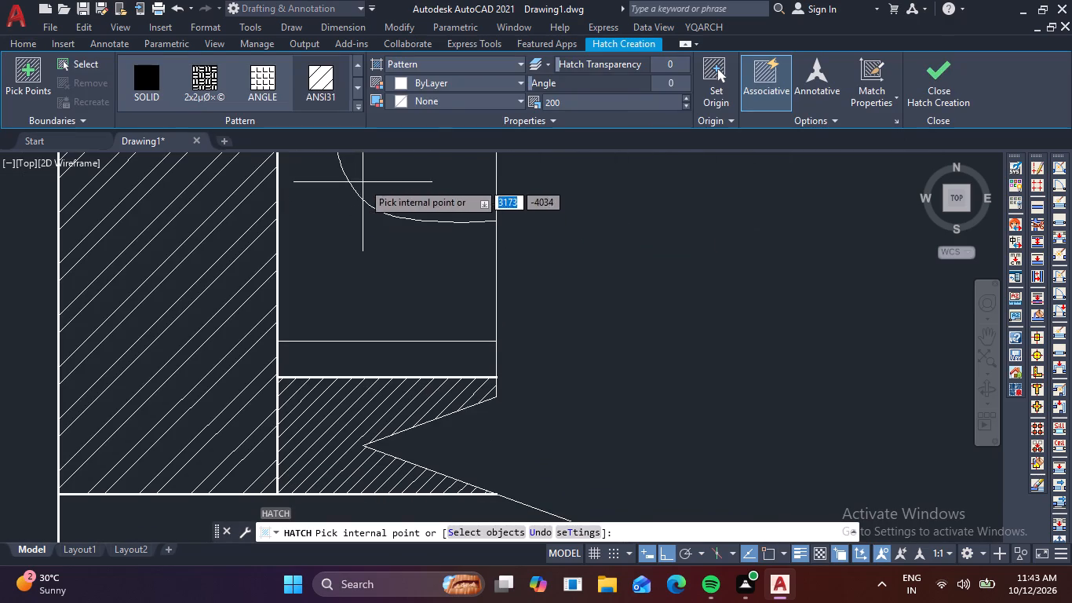
click(357, 106)
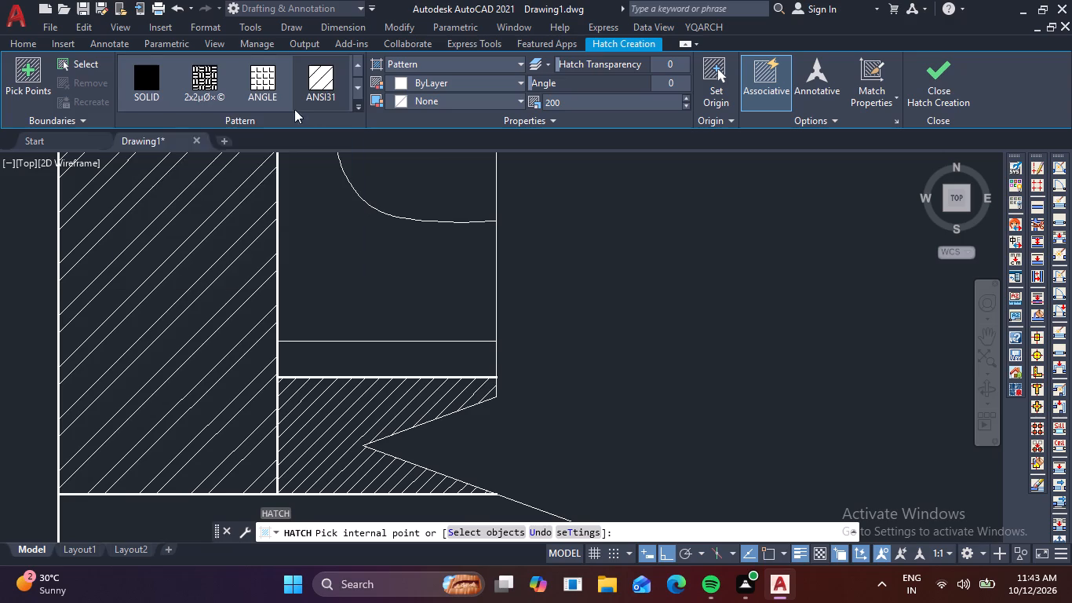
scroll(250, 115, down, 2)
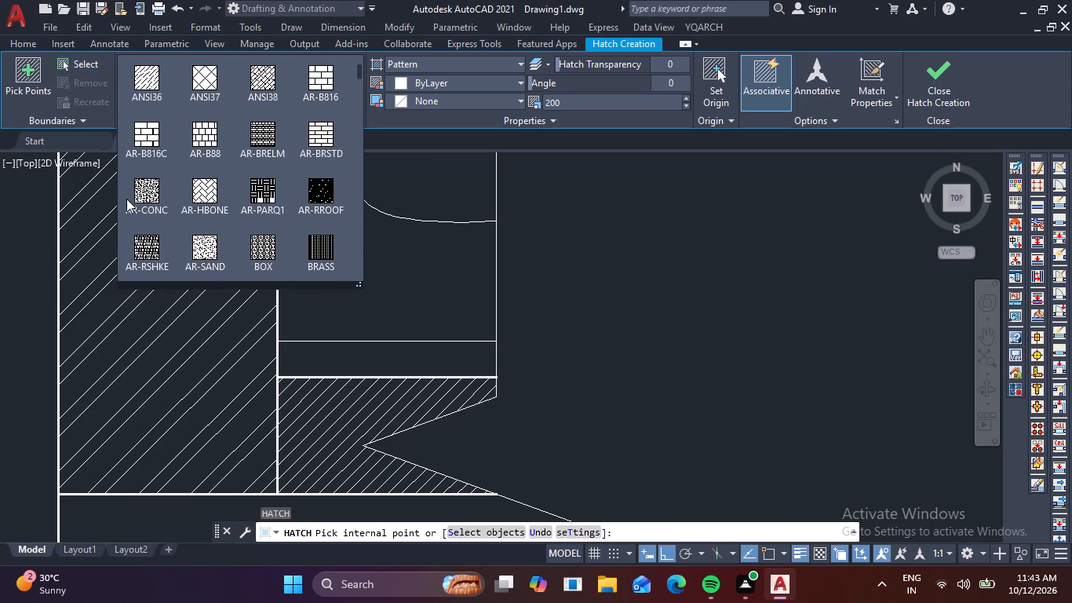
click(206, 242)
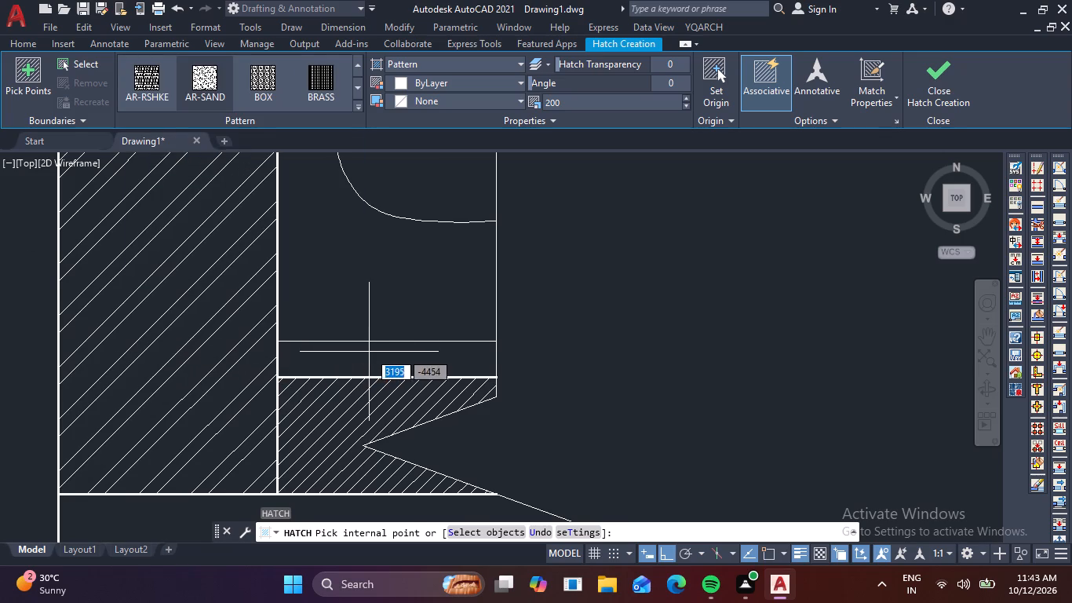
click(370, 353)
click(622, 108)
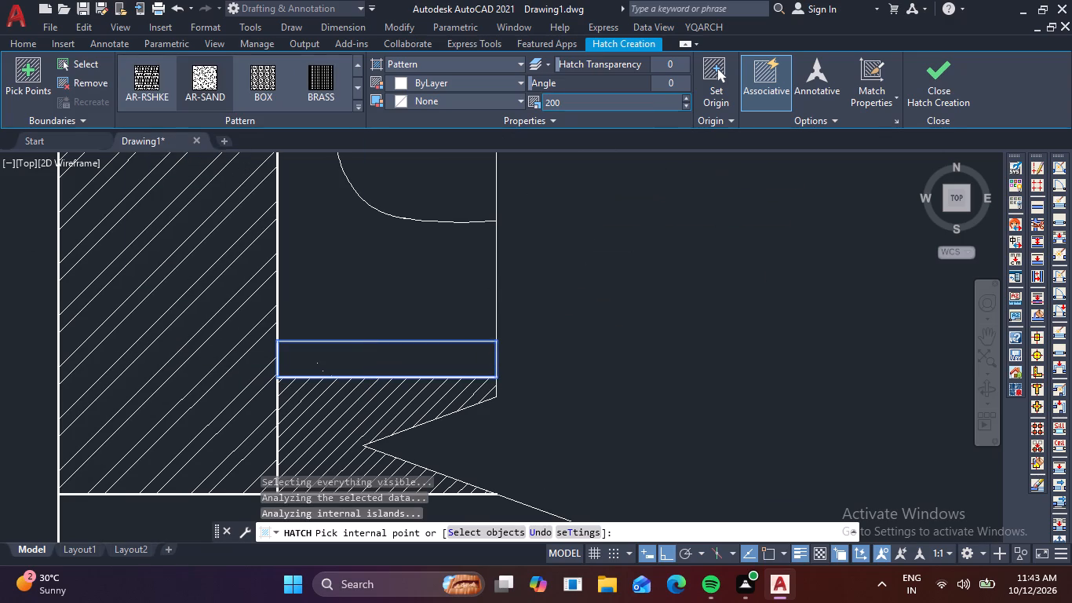
key(BackSpace)
key(1)
text(00)
key(Return)
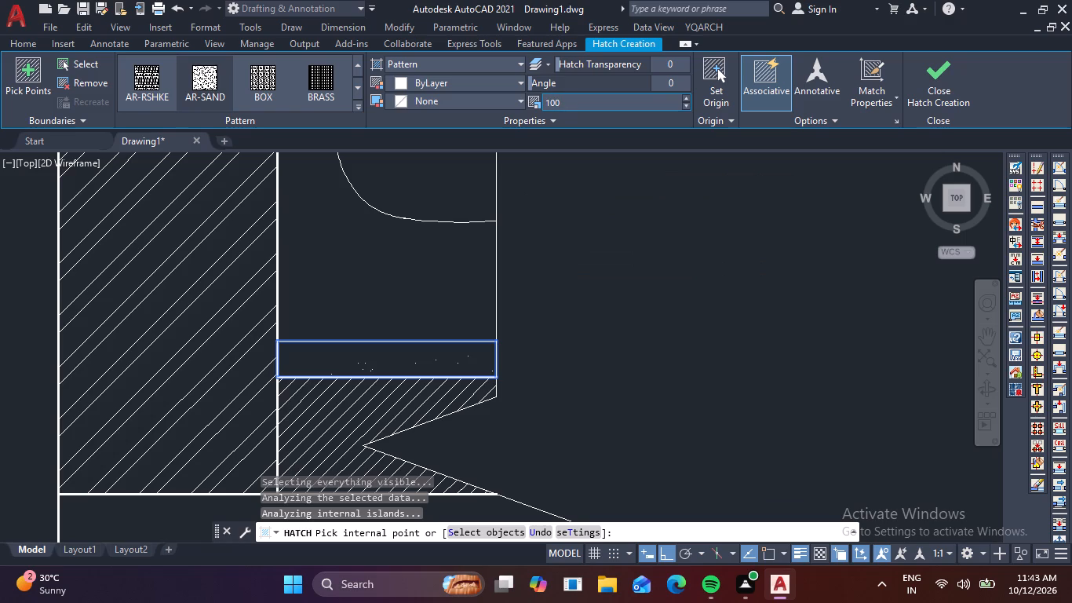
click(622, 108)
key(3)
key(0)
key(Return)
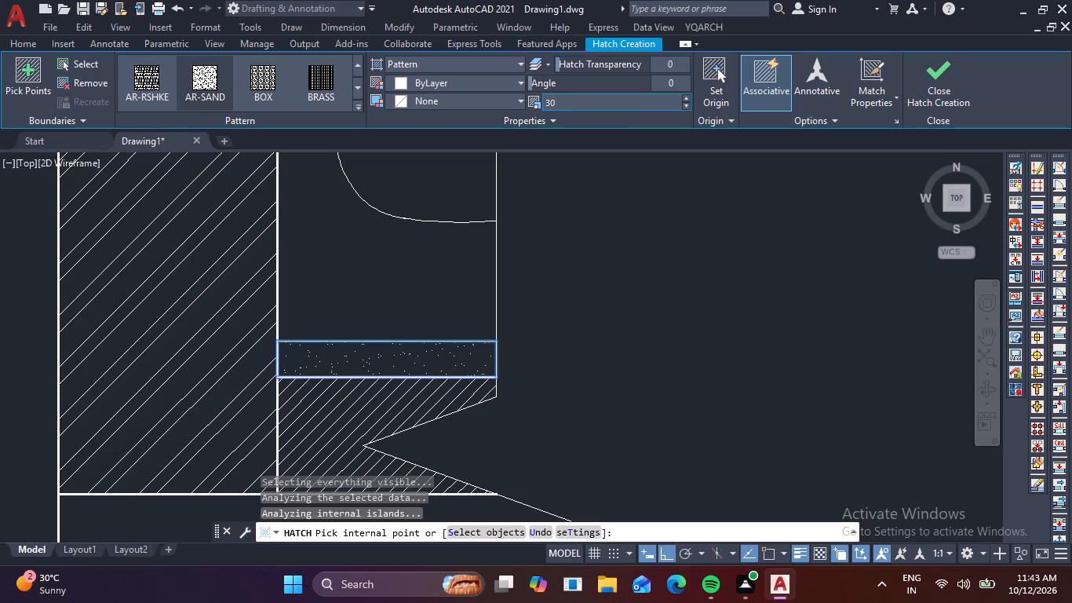
click(946, 80)
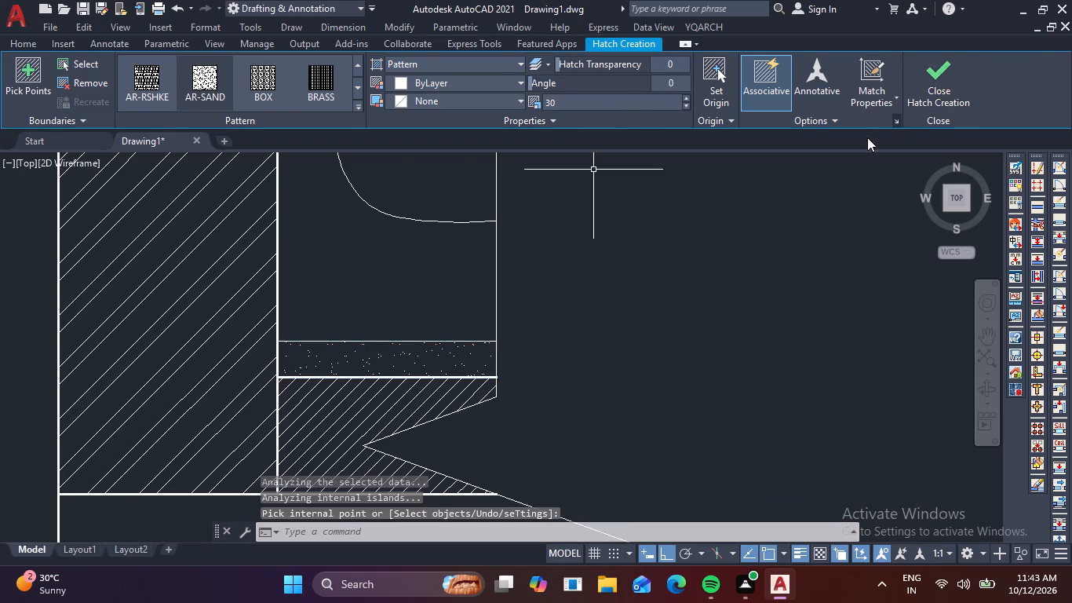
Hatch the base layer beneath the block and slab, up to the breakline, with pattern AR-CONC at scale 30.
scroll(866, 138, down, 3)
middle_drag(777, 254, 765, 196)
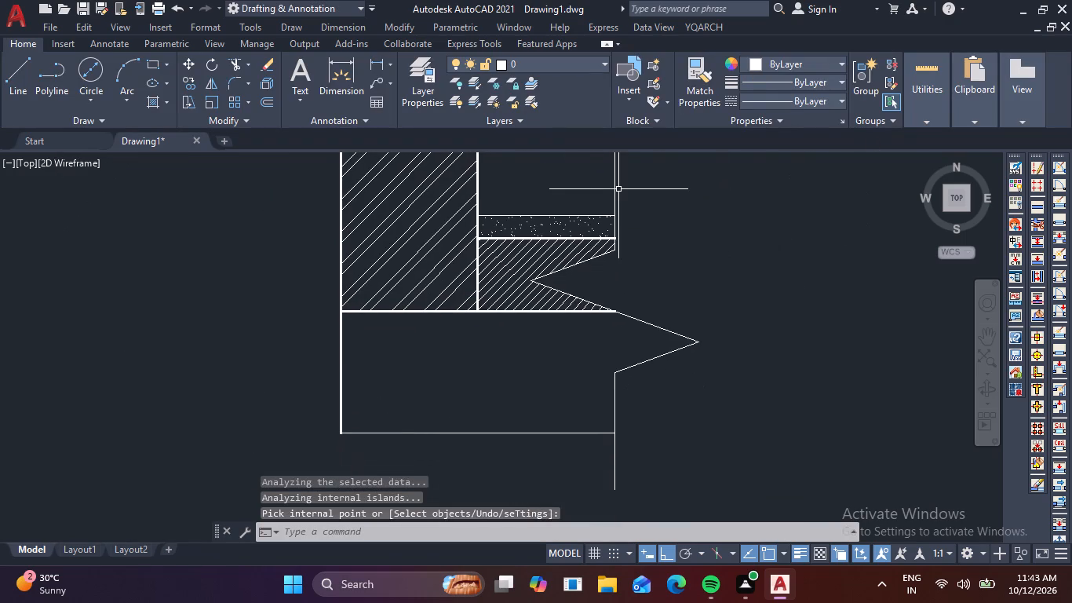
text(H)
key(space)
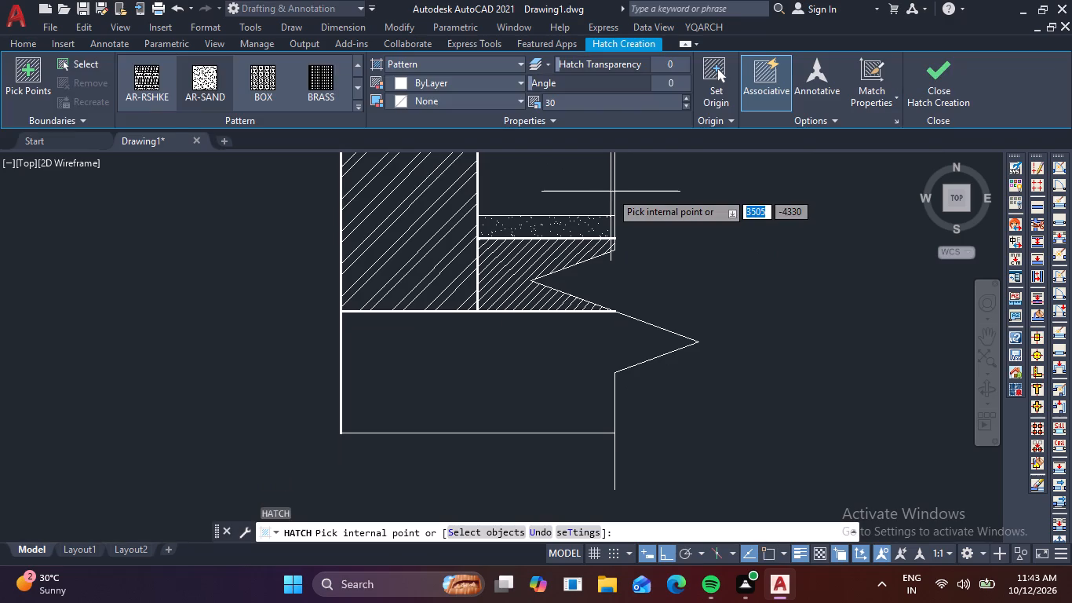
click(354, 104)
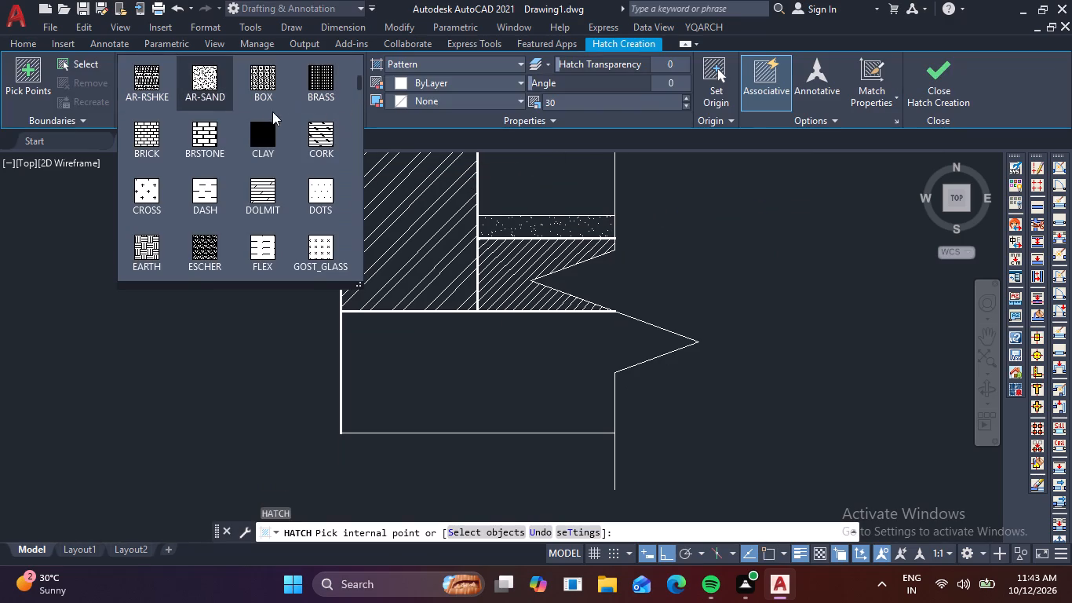
scroll(215, 98, up, 1)
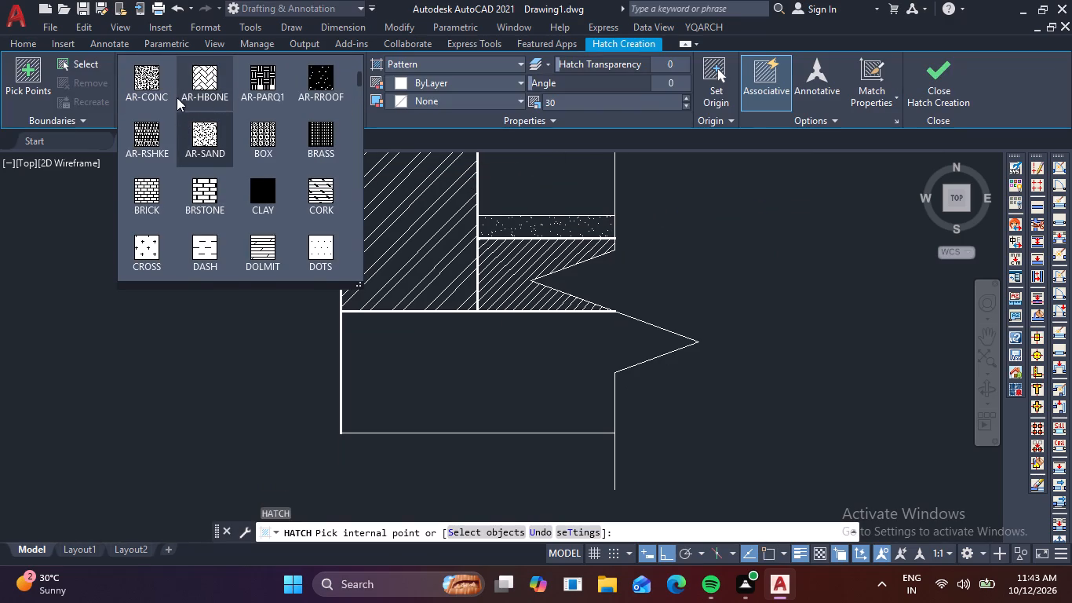
click(148, 76)
click(402, 387)
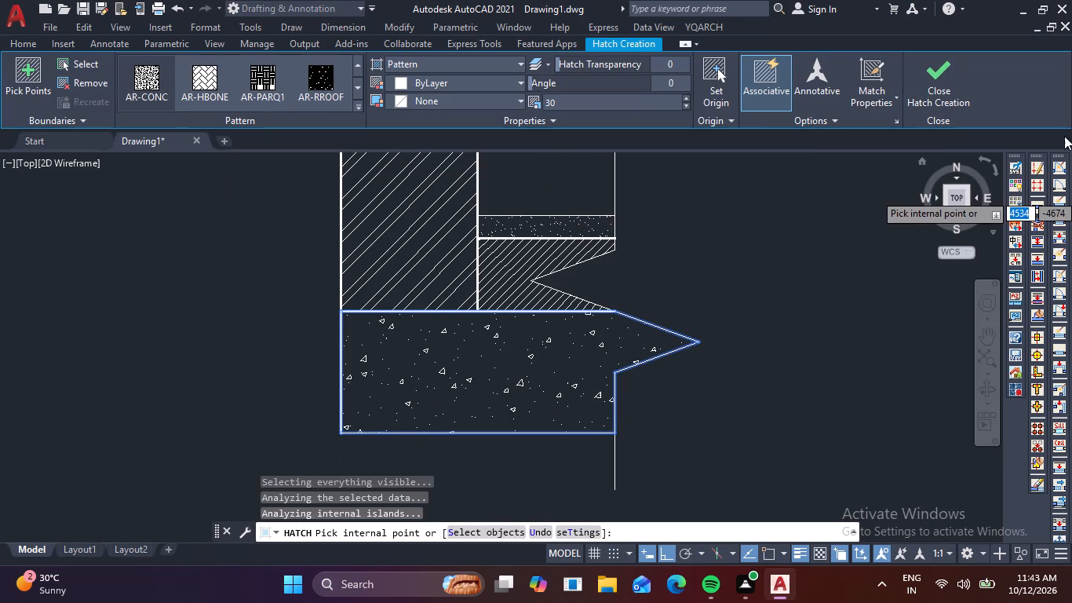
click(956, 93)
Add a multileader note reading STAINLESS STEEL RAILING, with its arrowhead on the outer edge of the upright in the new detail.
scroll(840, 226, down, 3)
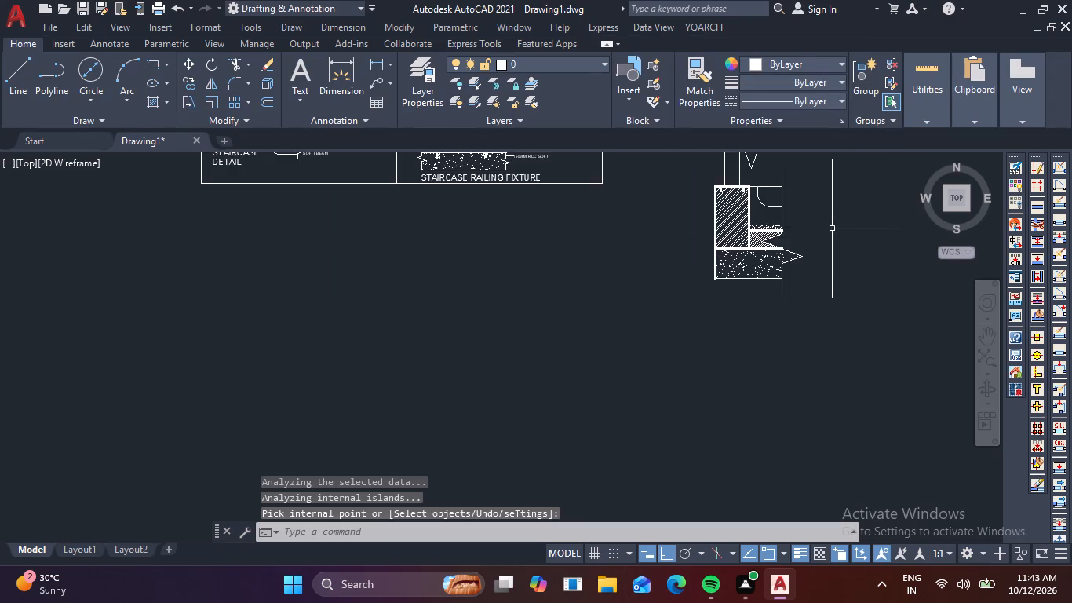
middle_drag(817, 238, 705, 342)
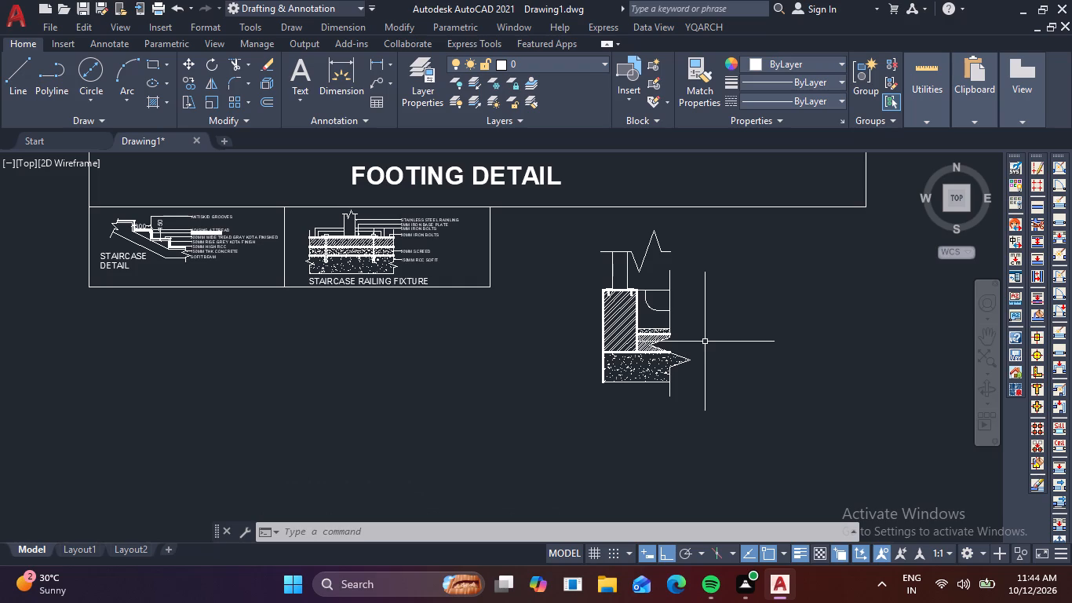
text(MUL)
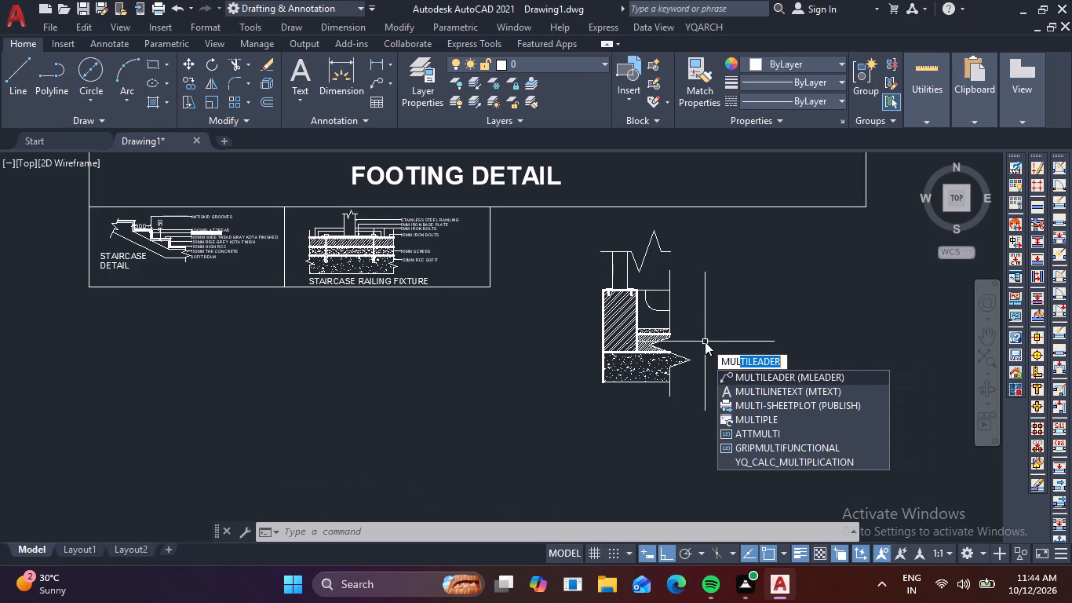
key(space)
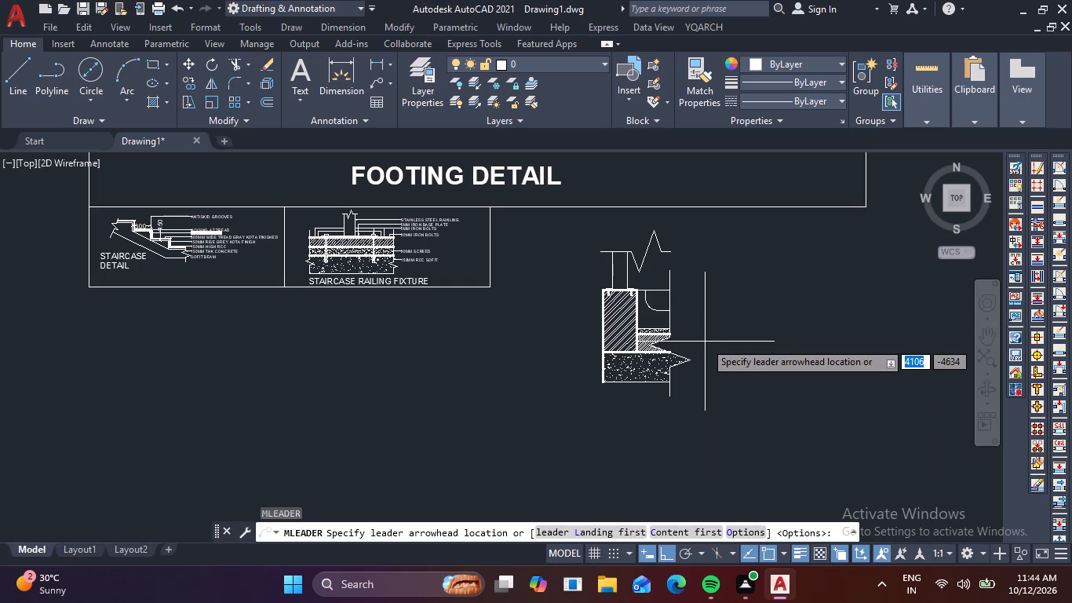
scroll(661, 280, up, 2)
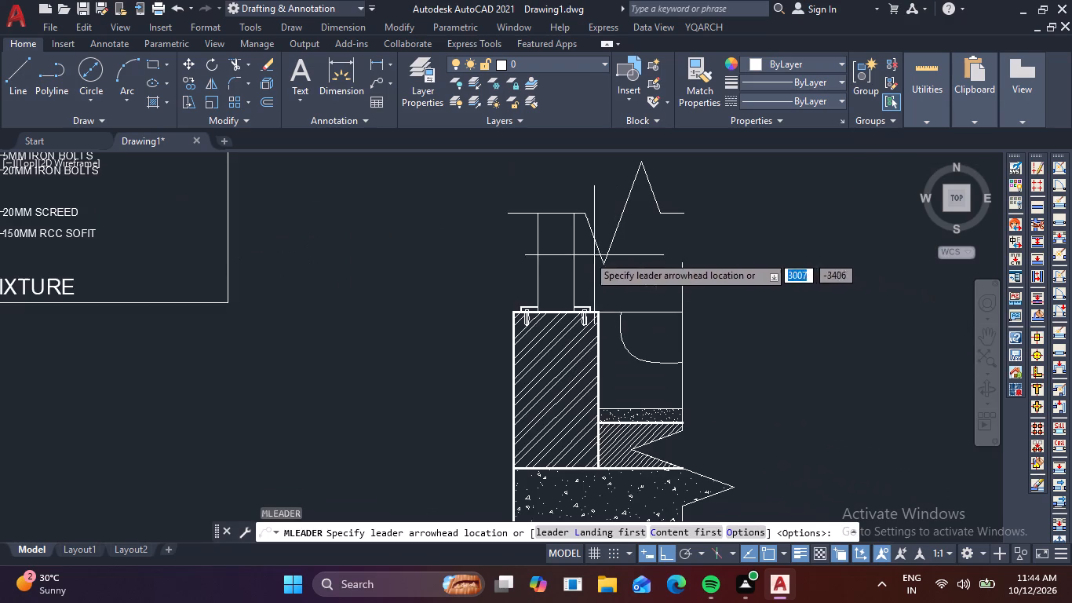
click(533, 247)
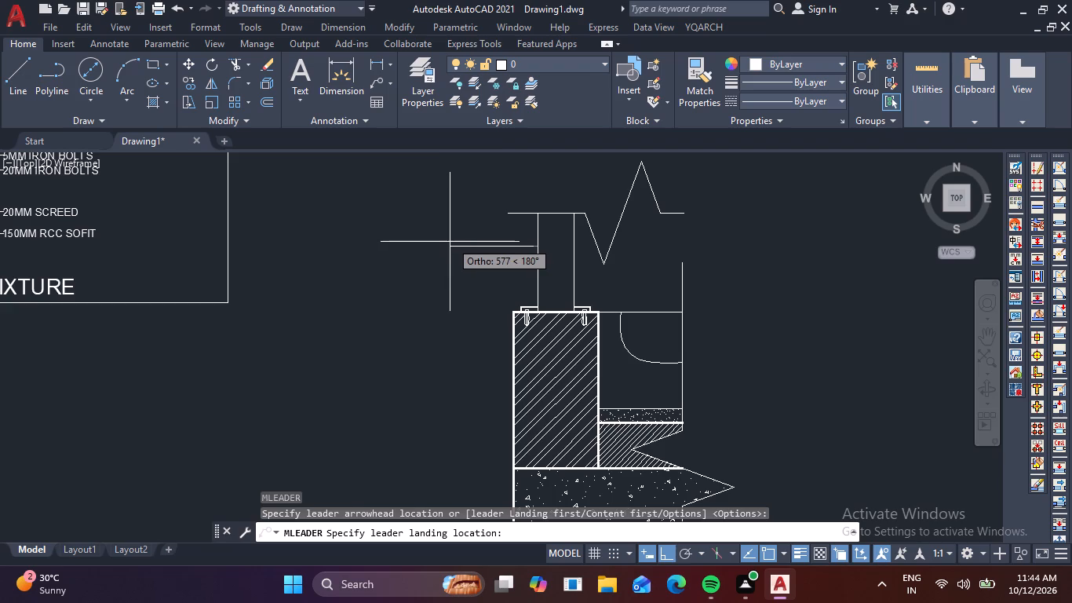
click(462, 243)
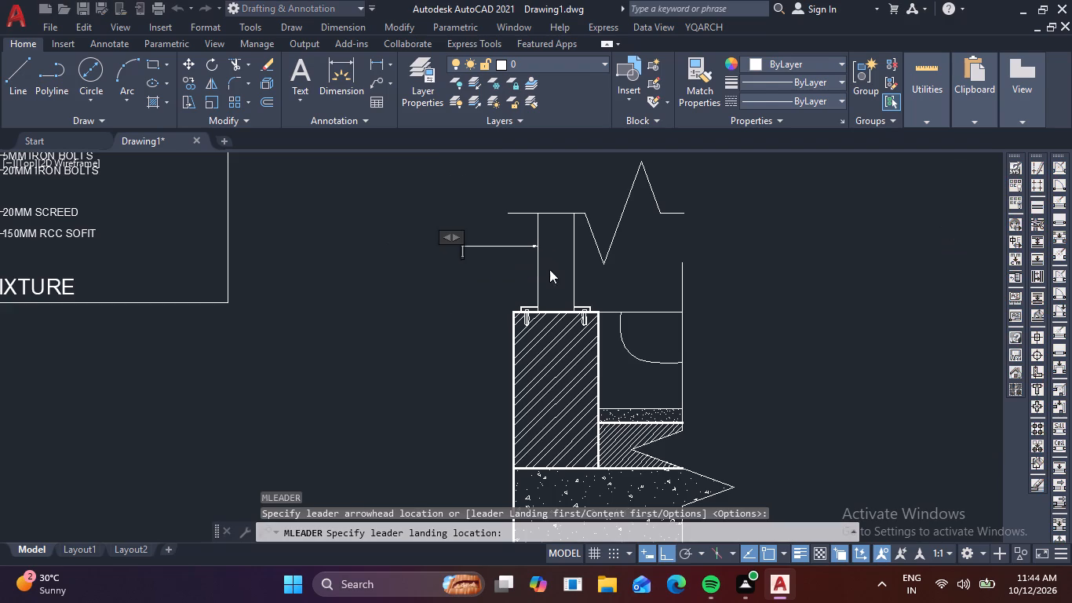
text(ST)
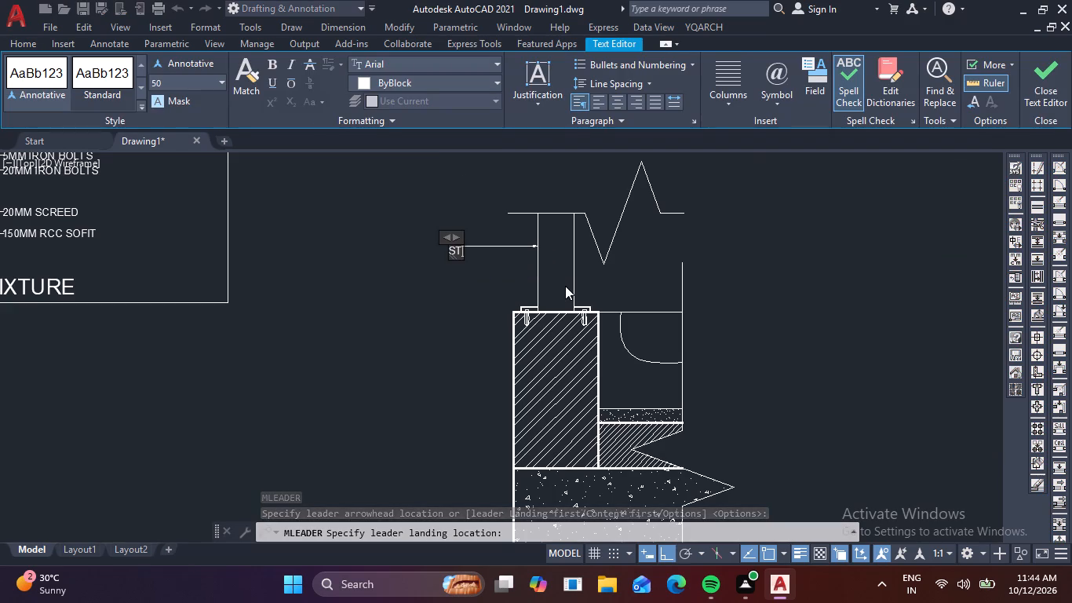
key(a)
text(IN)
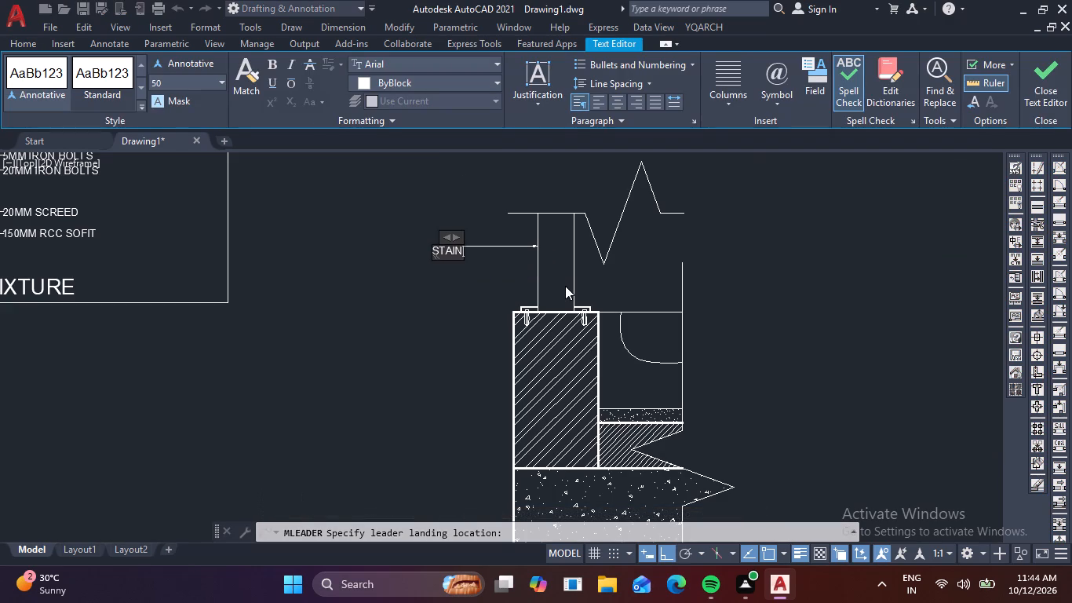
text(LESS)
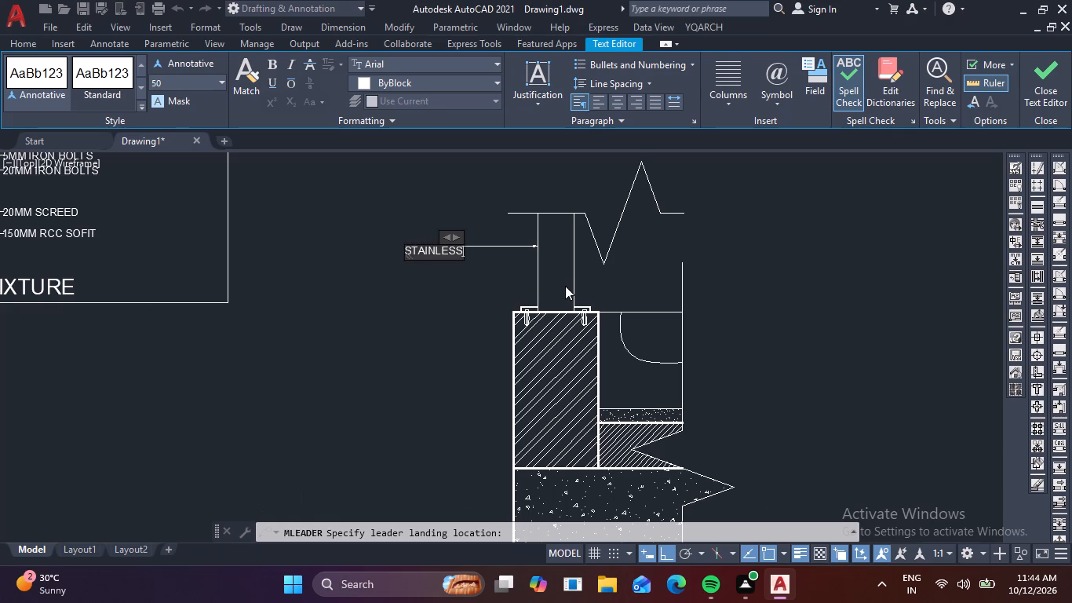
key(space)
text(STEE)
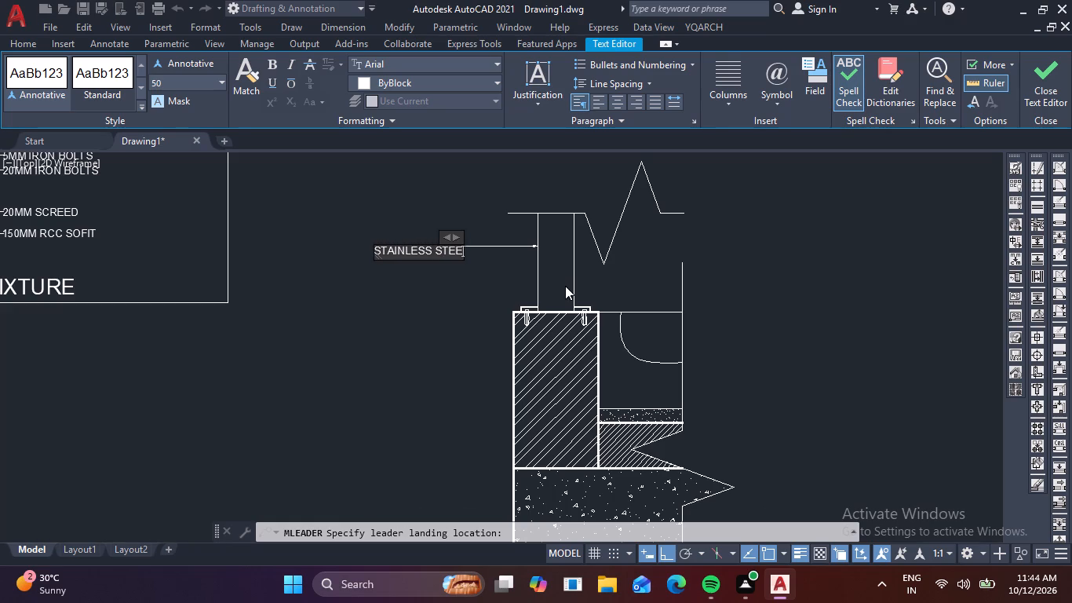
key(l)
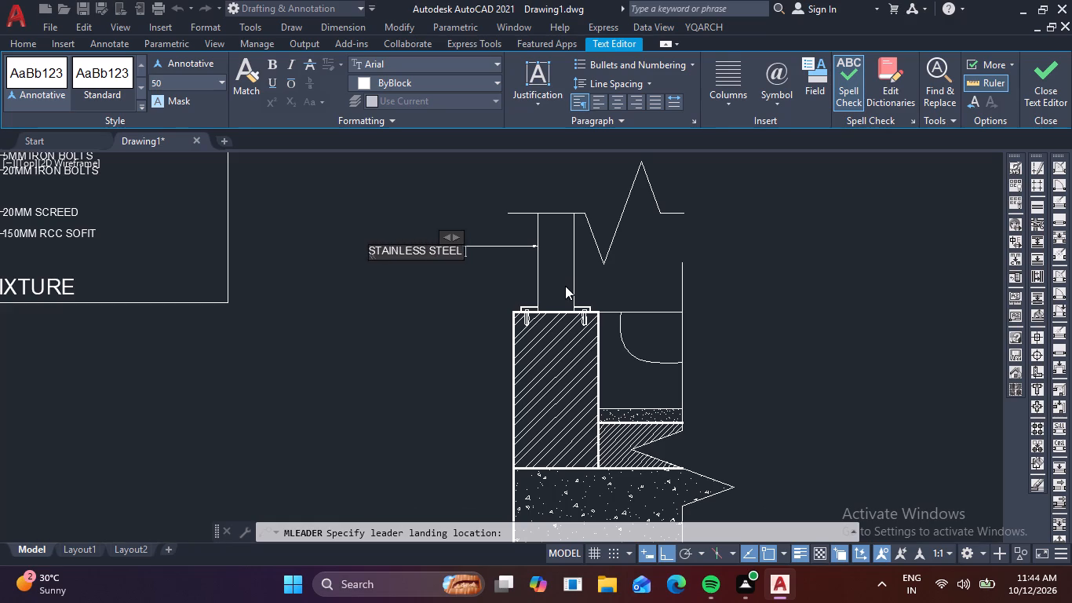
key(space)
text(RAIN)
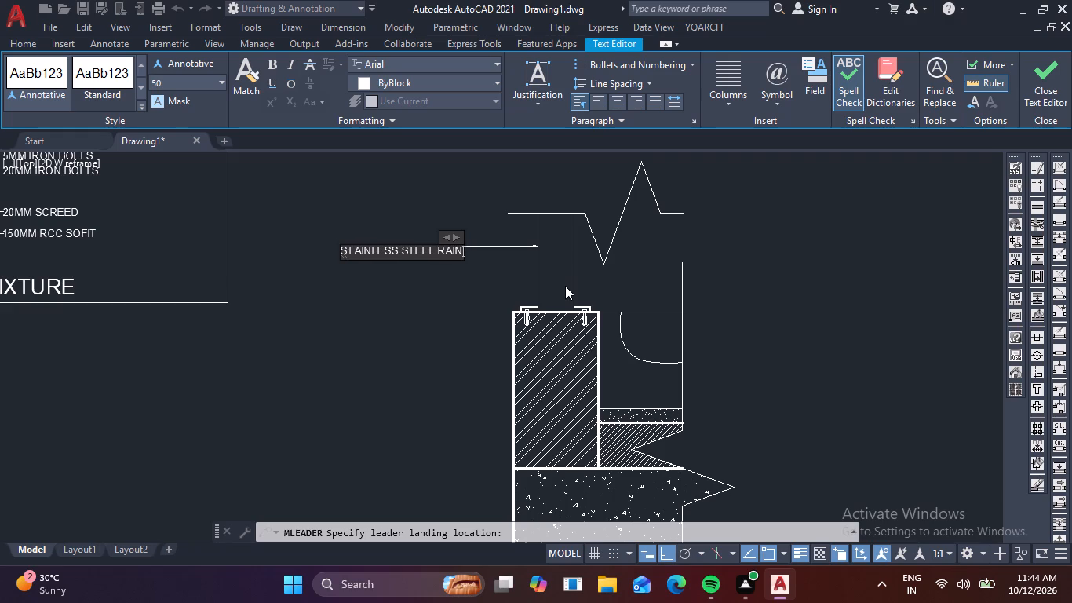
key(BackSpace)
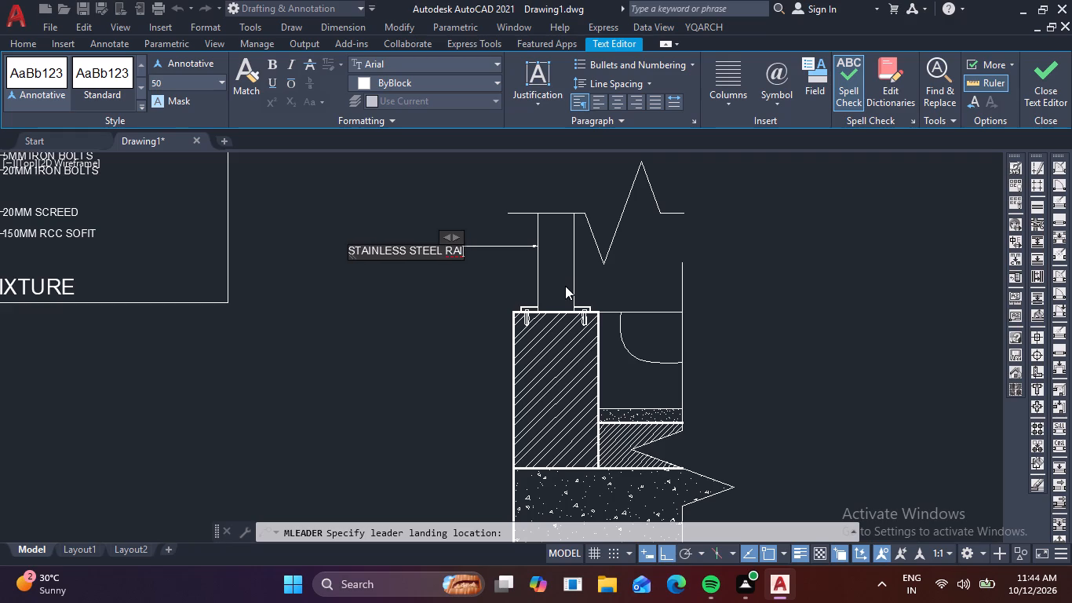
text(LINF)
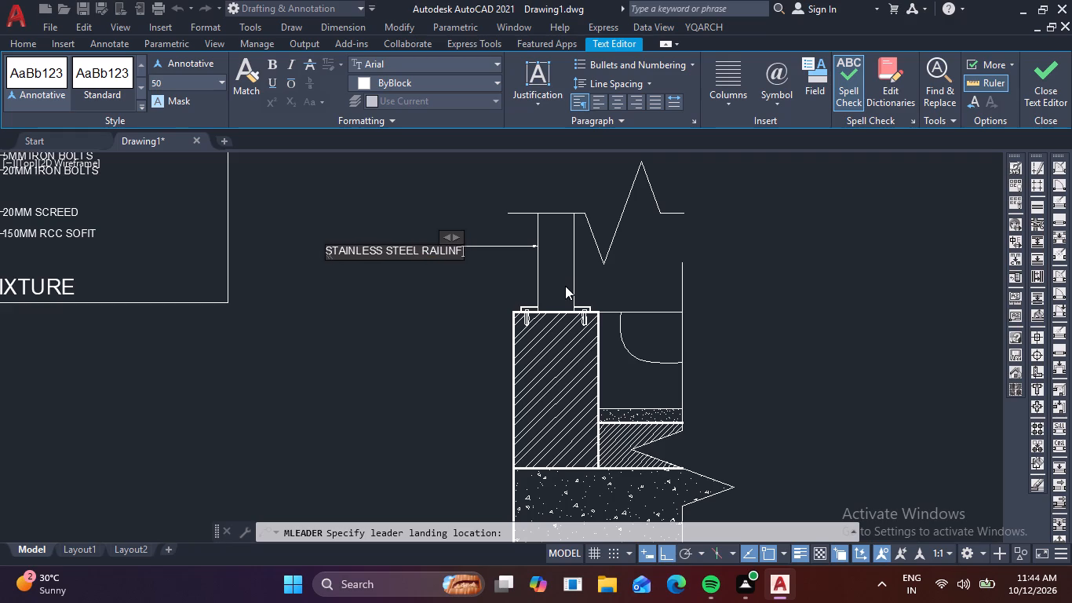
key(BackSpace)
key(h)
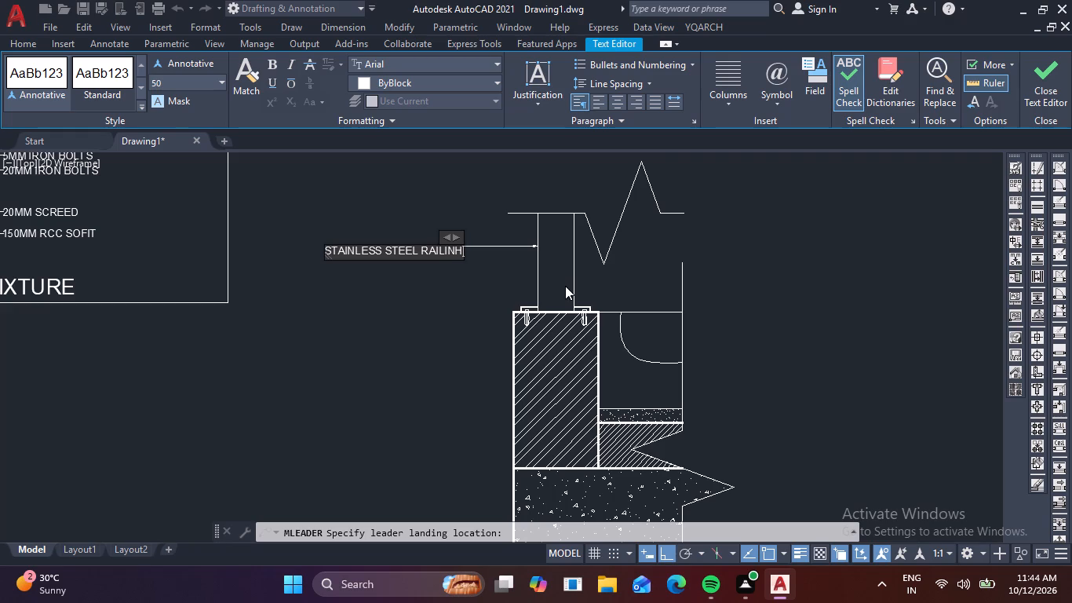
key(BackSpace)
key(g)
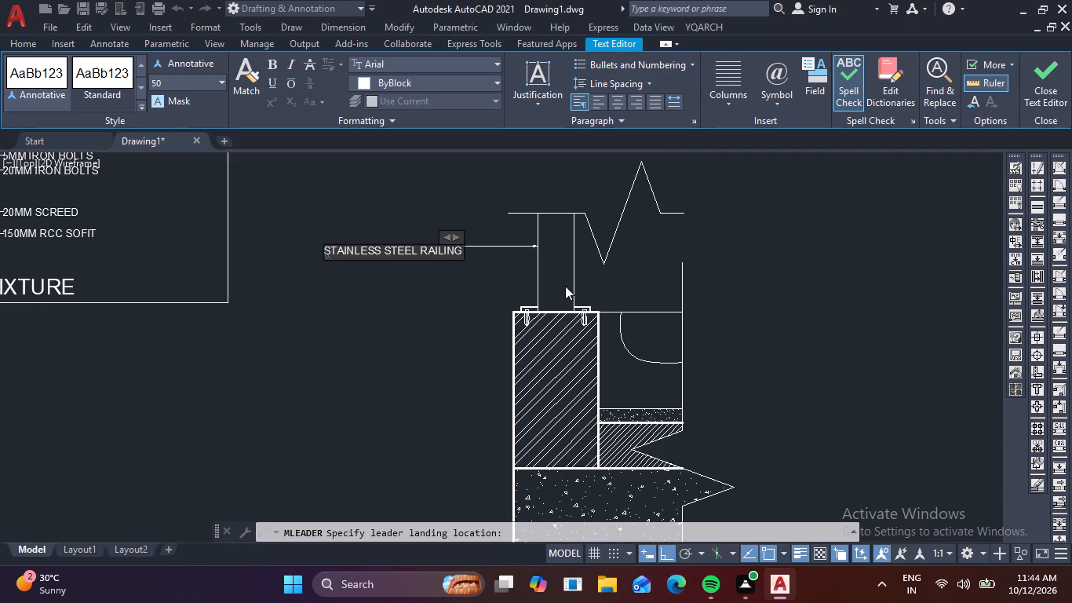
key(space)
key(space)
key(space)
click(392, 360)
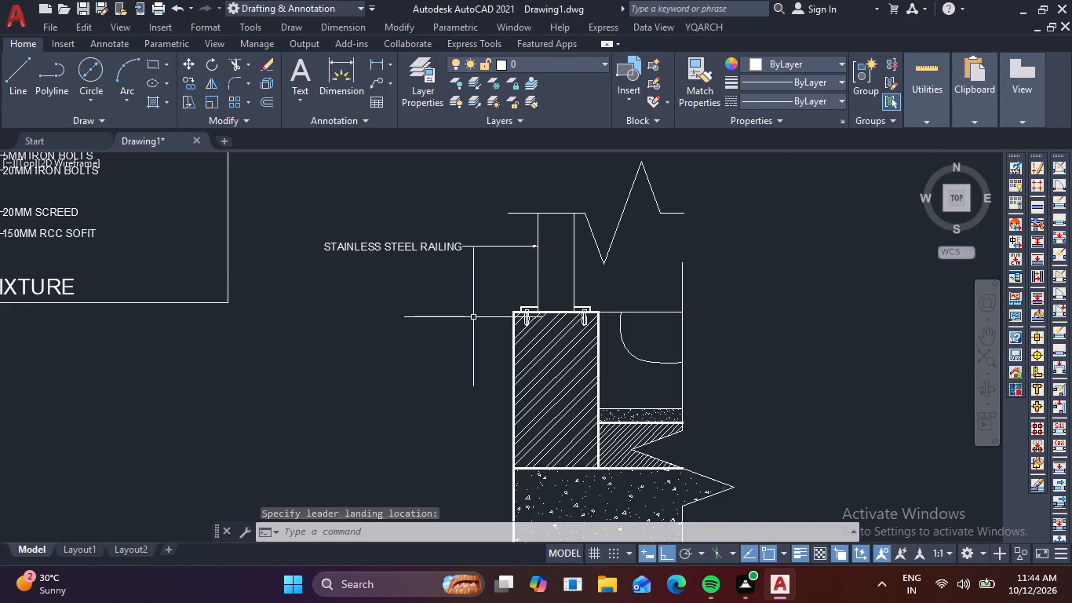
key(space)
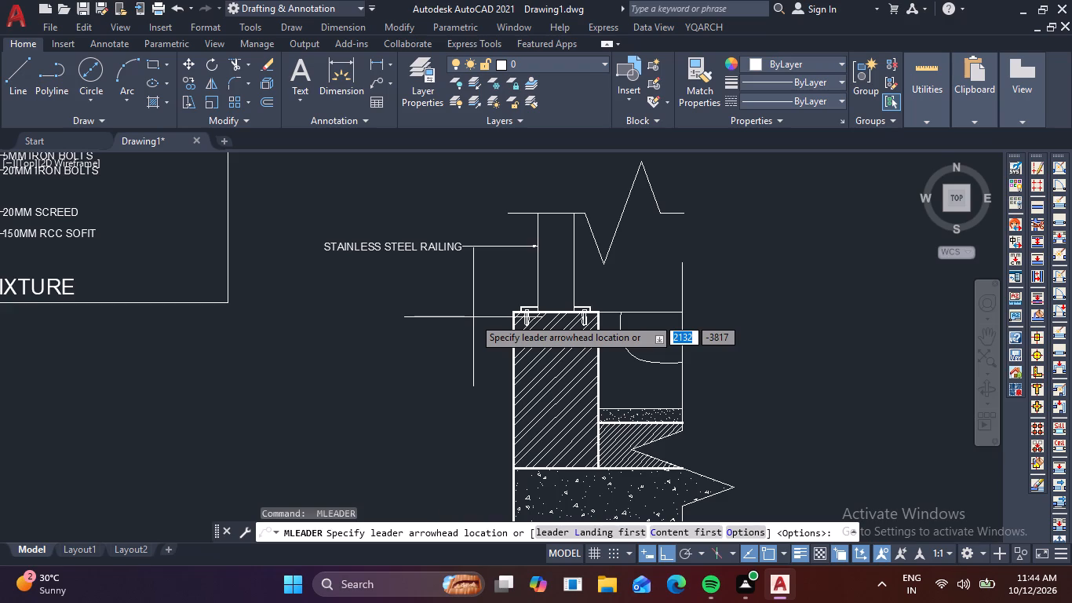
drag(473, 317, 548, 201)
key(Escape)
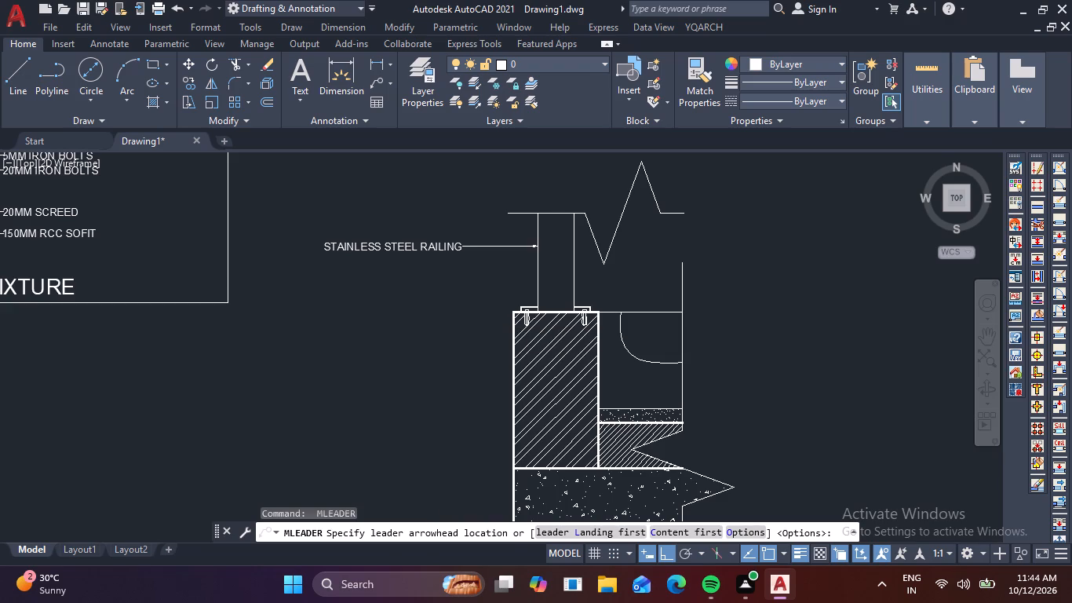
Draw a finish outline from the block's outer edge near its top: 50 outward, about 1600 down past the base layer, across to the breakline.
text(L)
key(space)
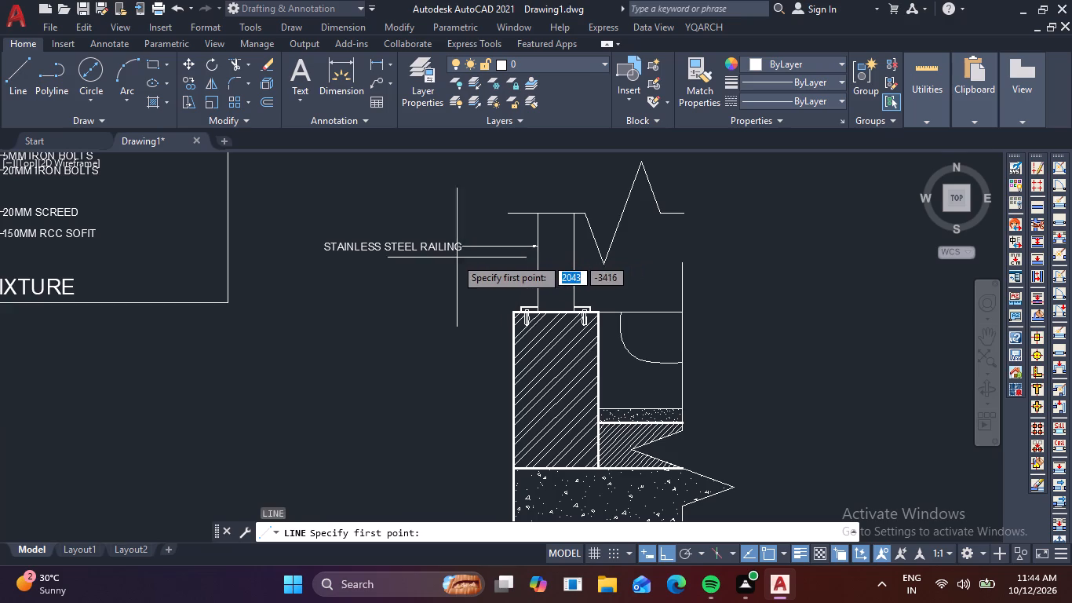
scroll(393, 283, up, 2)
scroll(666, 364, up, 2)
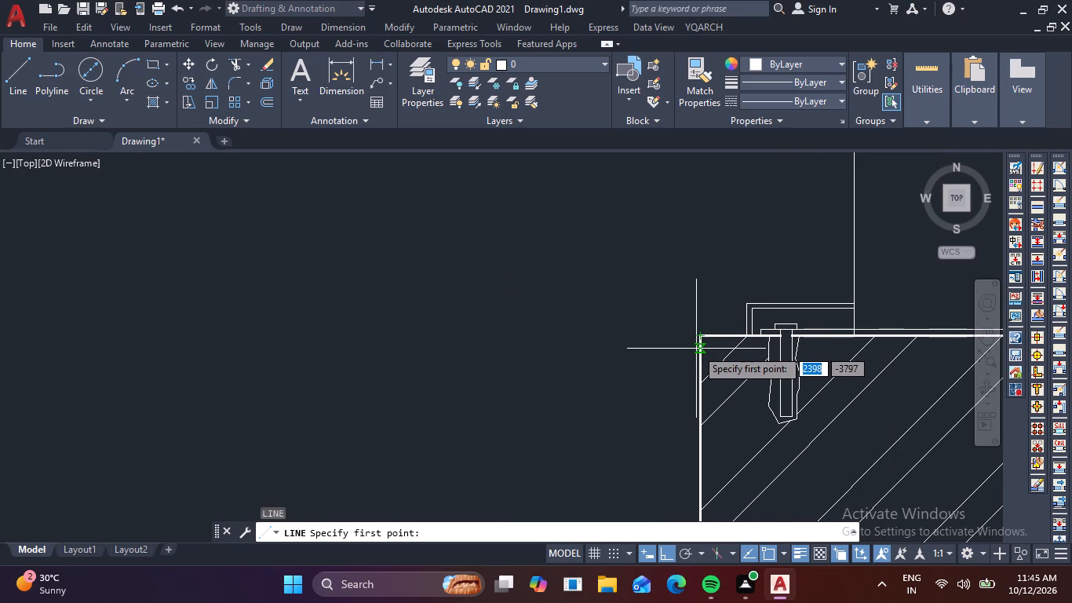
click(699, 345)
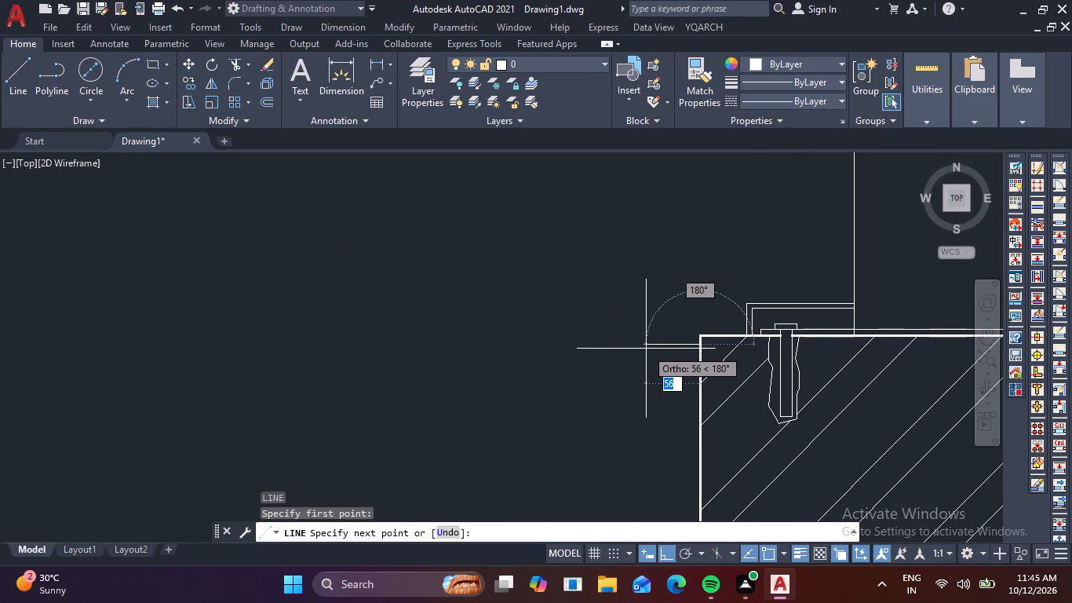
key(5)
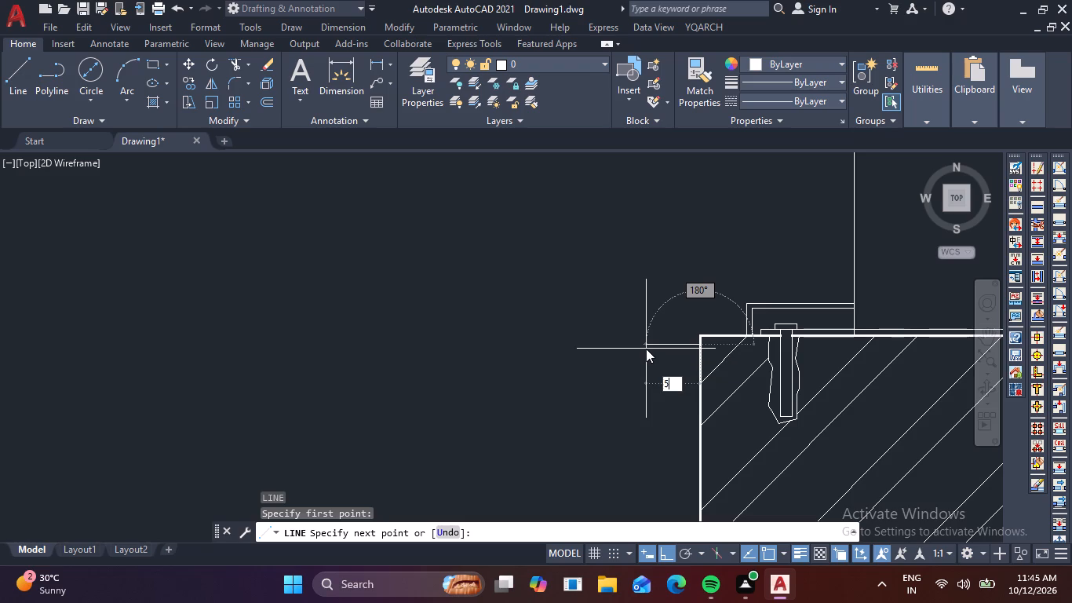
key(0)
key(Return)
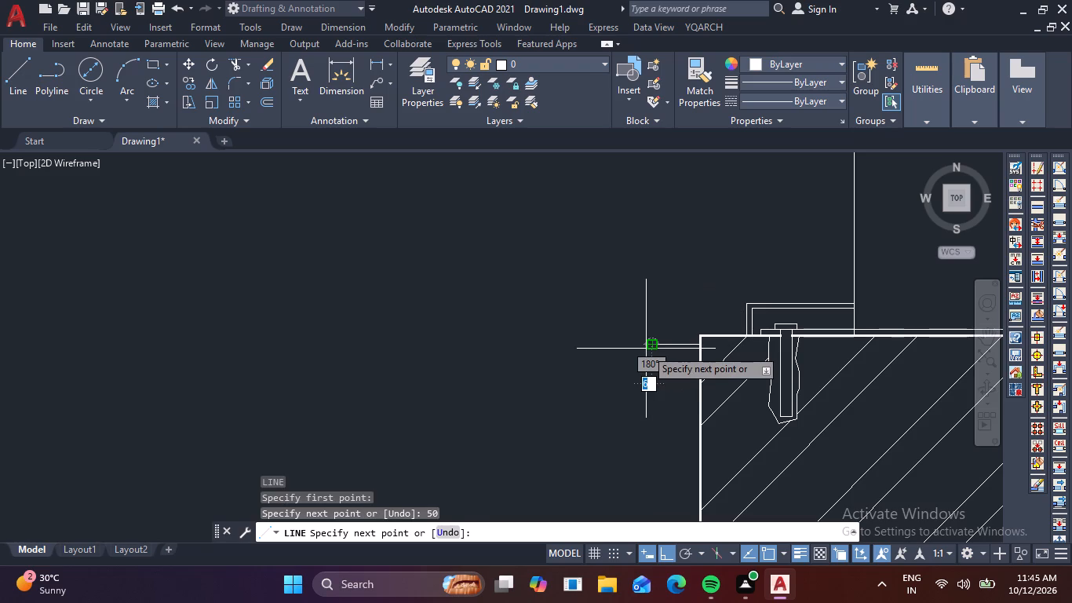
scroll(655, 426, down, 2)
middle_drag(647, 444, 690, 309)
middle_drag(697, 297, 700, 290)
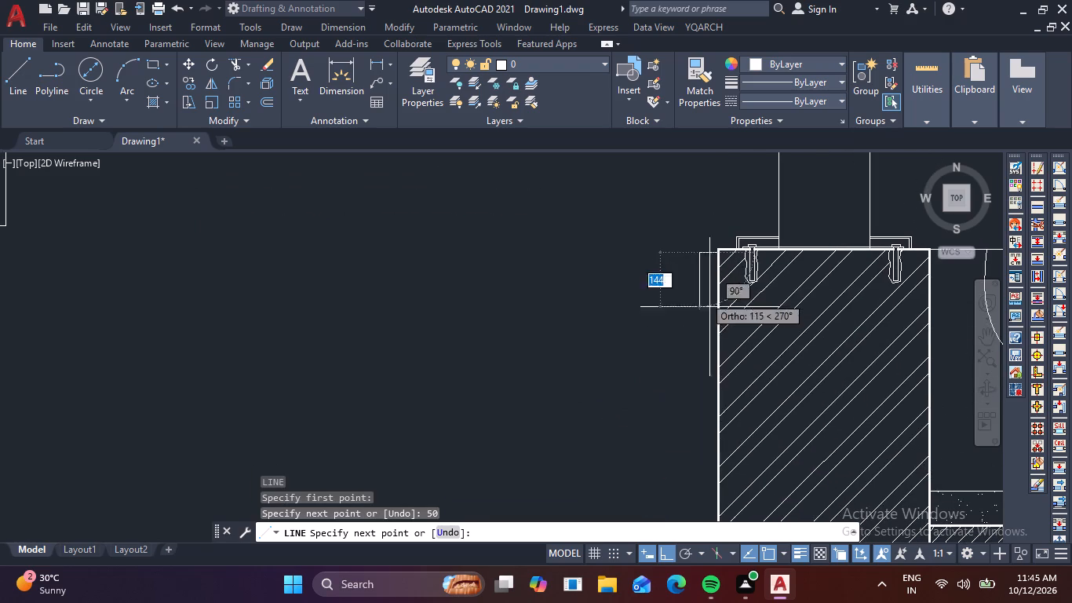
middle_drag(687, 421, 713, 323)
middle_drag(662, 375, 666, 323)
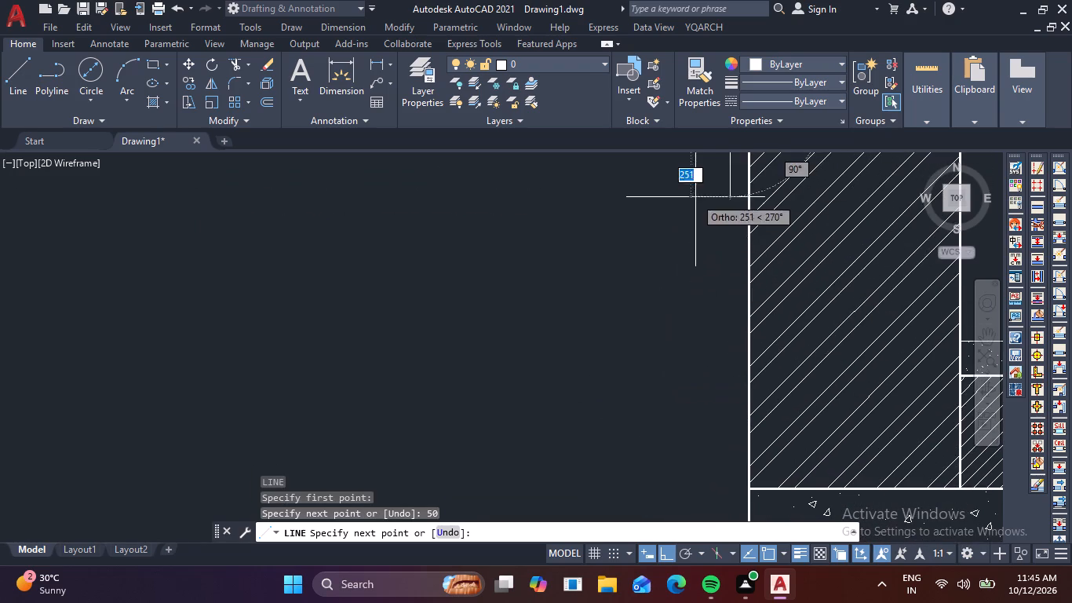
middle_drag(706, 336, 709, 285)
scroll(689, 312, down, 2)
middle_drag(706, 337, 699, 231)
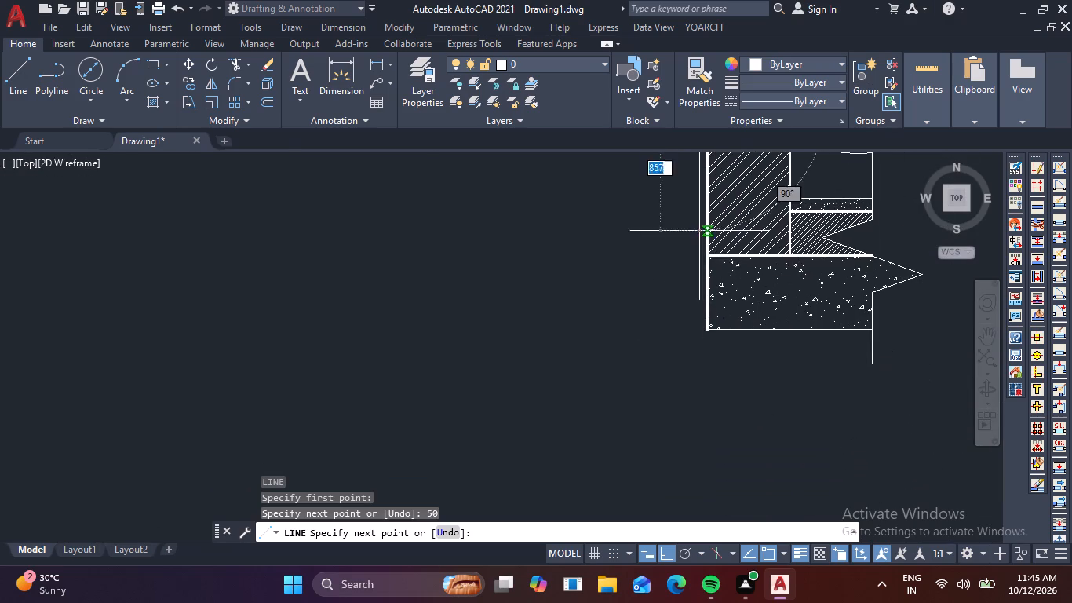
scroll(707, 348, up, 3)
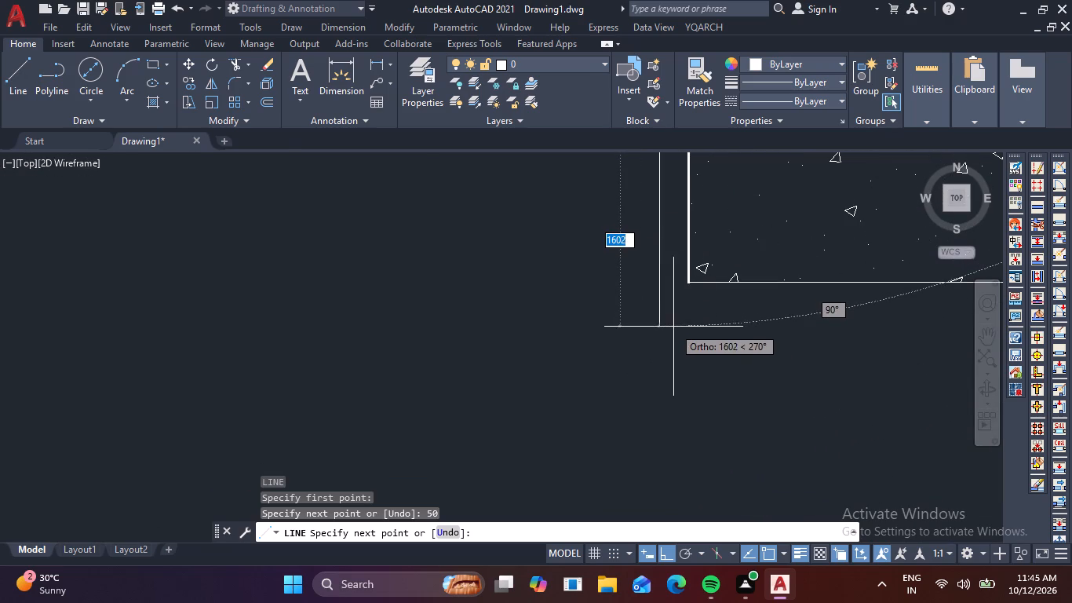
click(673, 315)
scroll(784, 319, down, 2)
middle_drag(783, 319, 473, 338)
click(696, 334)
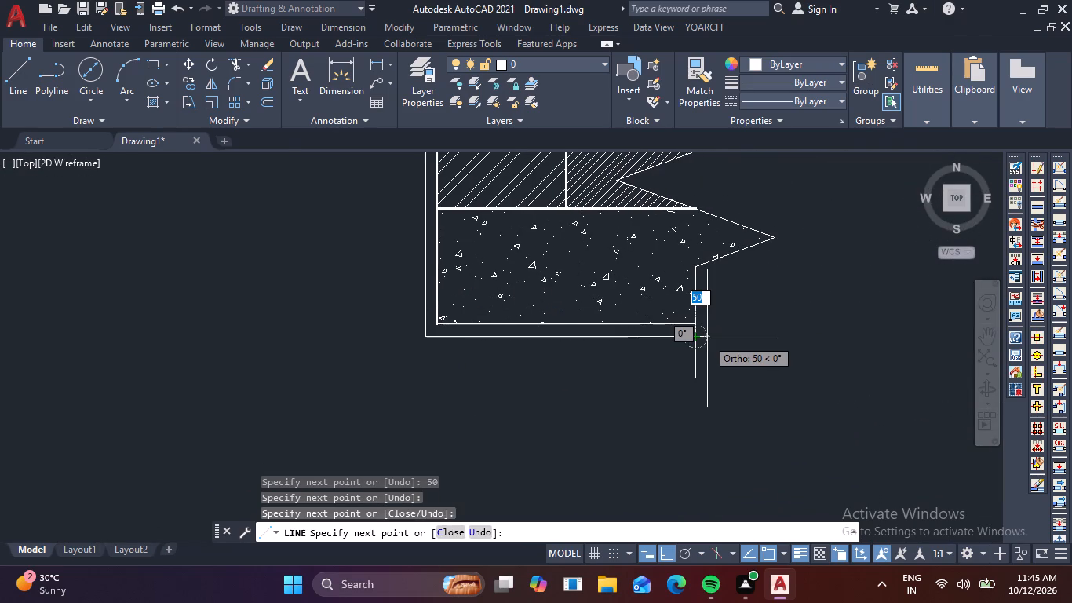
key(Escape)
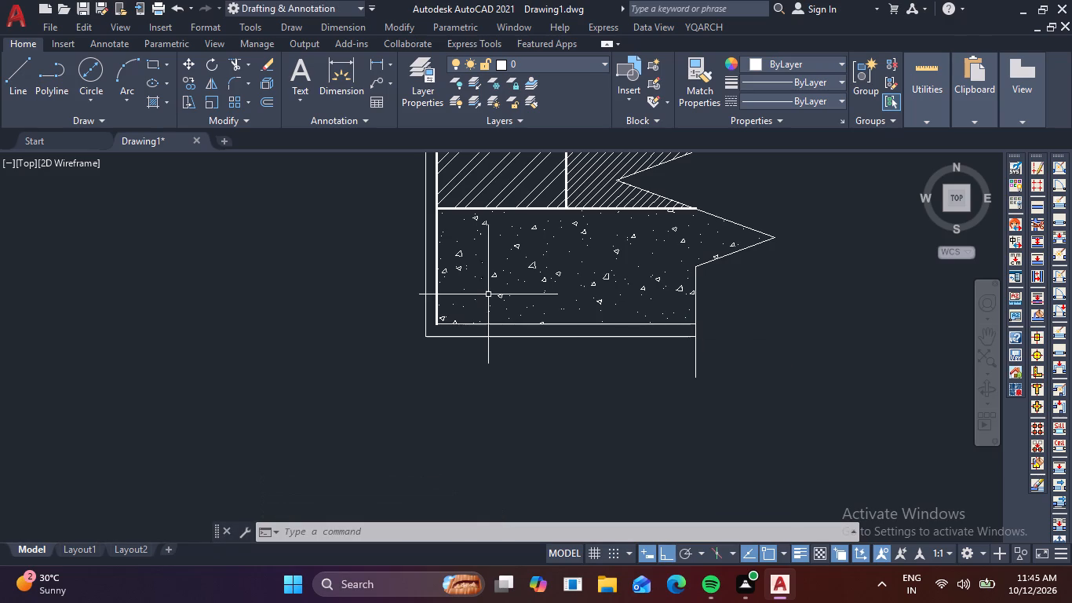
Start a multileader note reading 5MM IRON BASE PLATE, with its arrowhead on the block's top outer corner and its landing below the railing note.
scroll(484, 311, down, 1)
middle_drag(487, 331, 560, 475)
scroll(524, 185, up, 1)
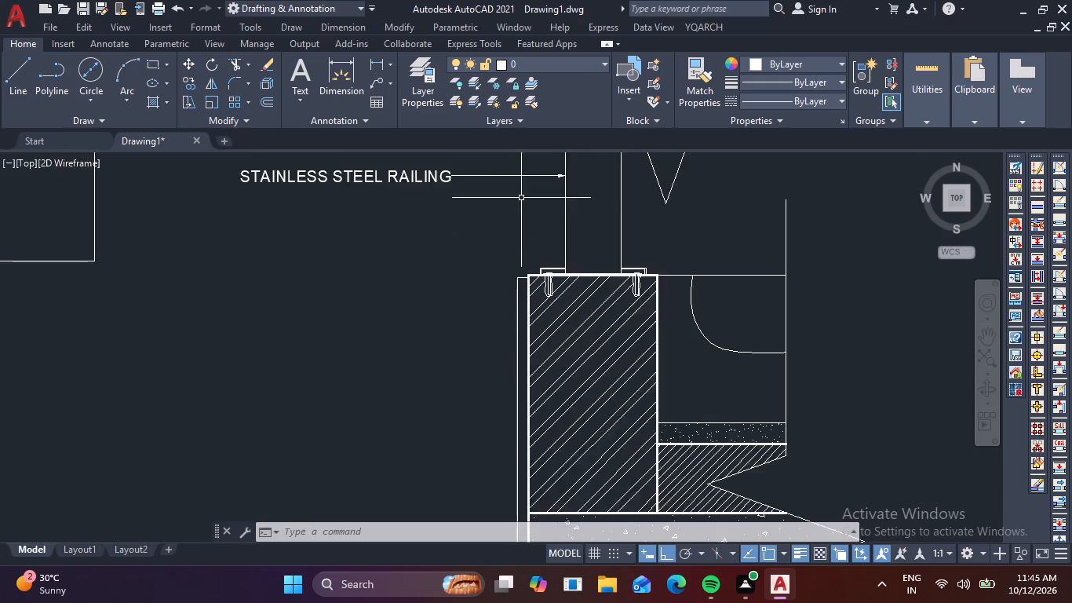
scroll(521, 199, up, 2)
scroll(521, 260, down, 2)
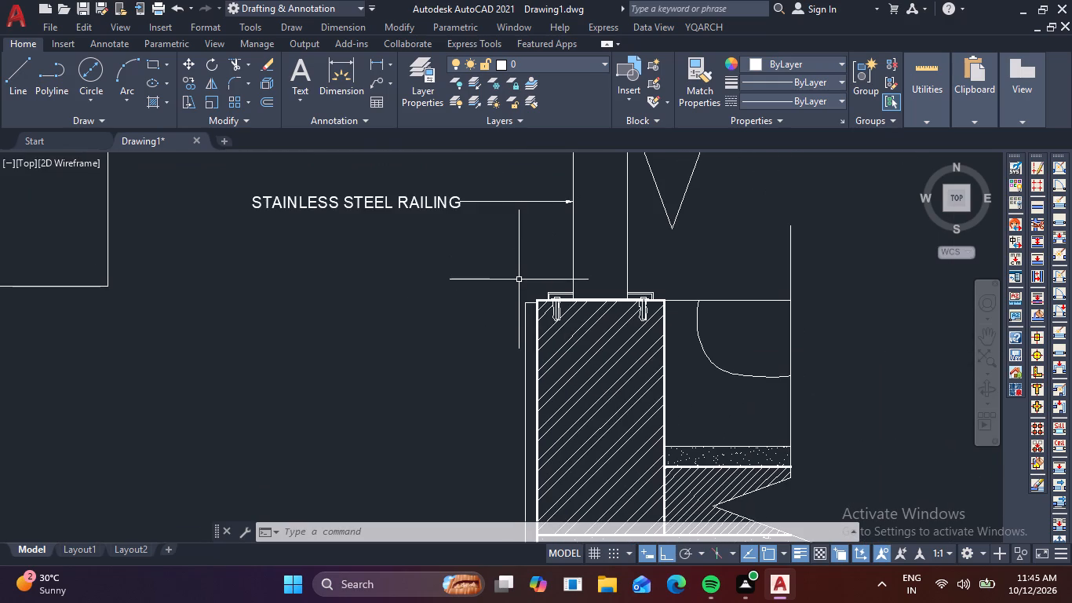
text(MULT)
key(space)
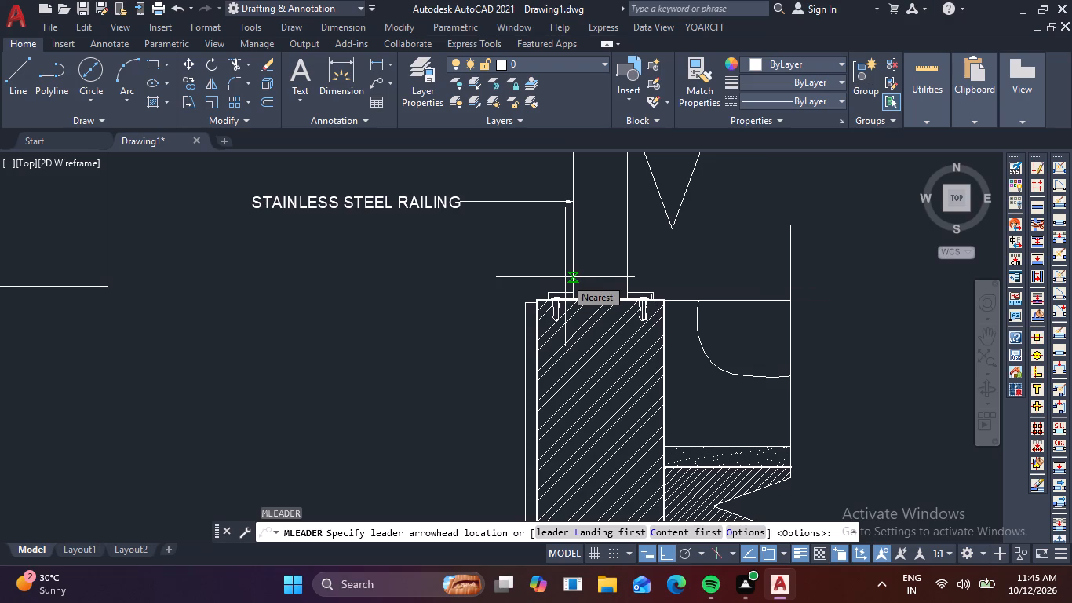
scroll(483, 292, up, 2)
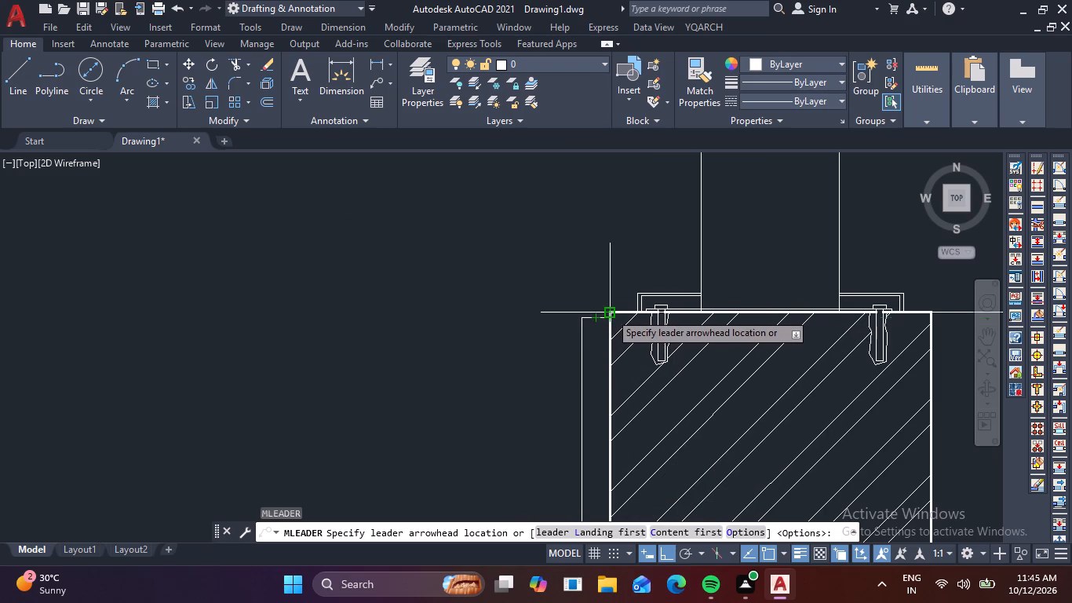
click(611, 309)
scroll(313, 302, down, 4)
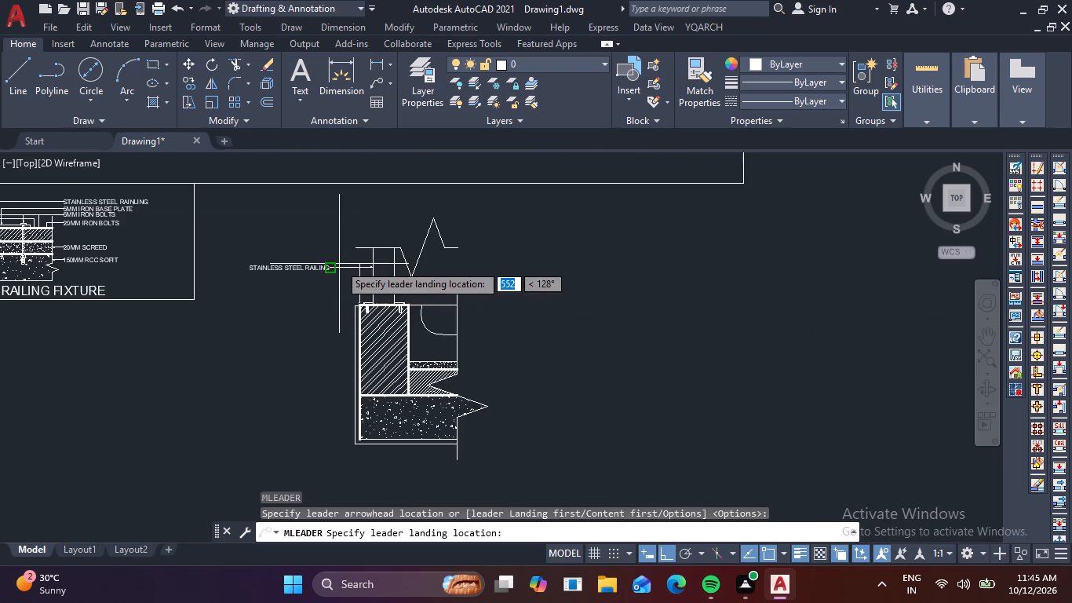
scroll(334, 264, up, 3)
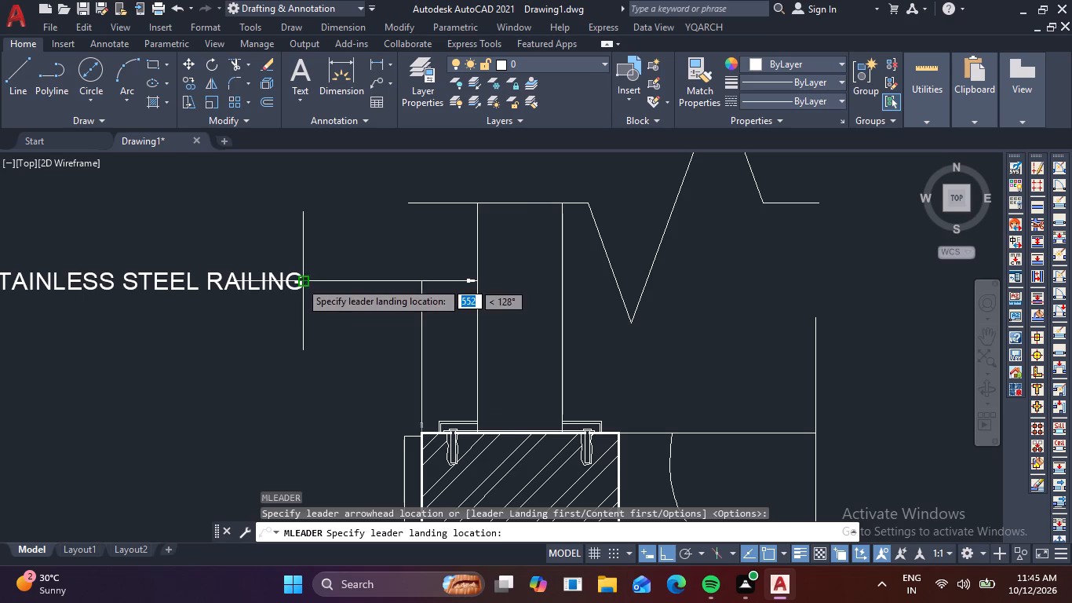
click(304, 393)
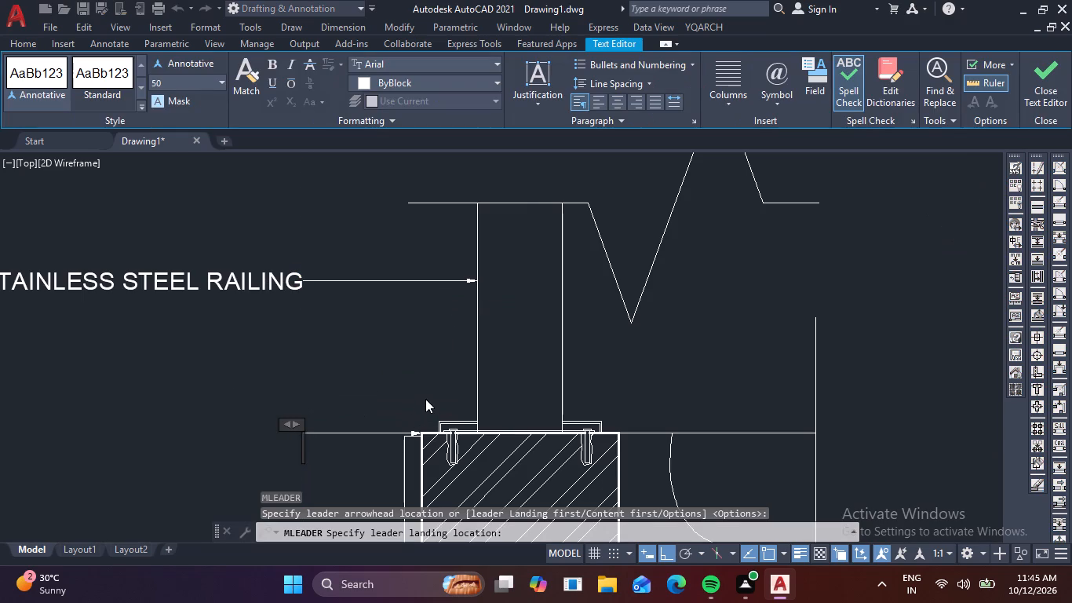
text(5MM)
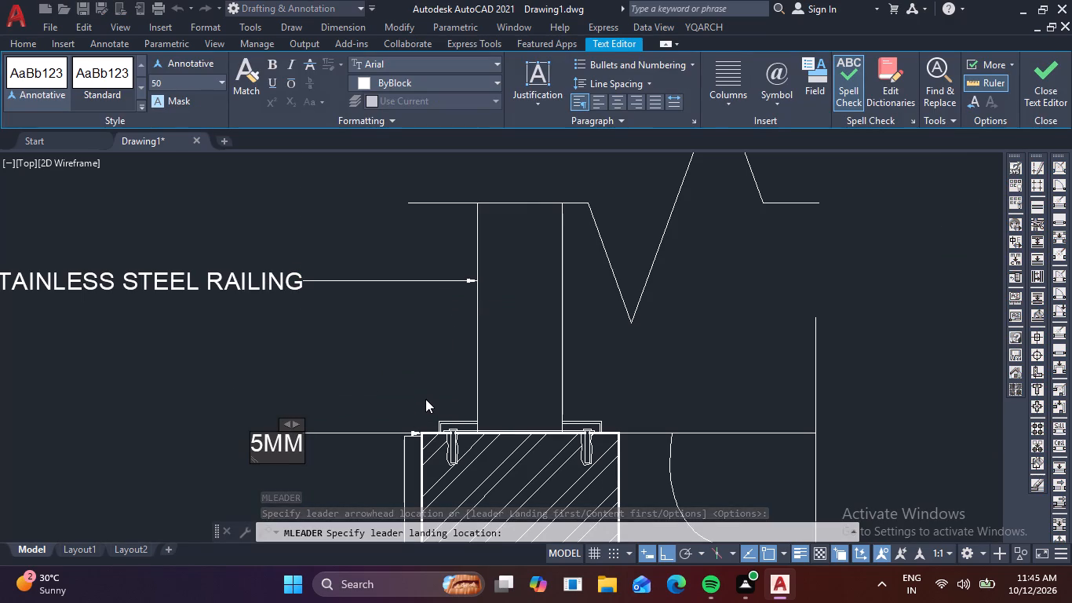
key(space)
text(IROM)
key(BackSpace)
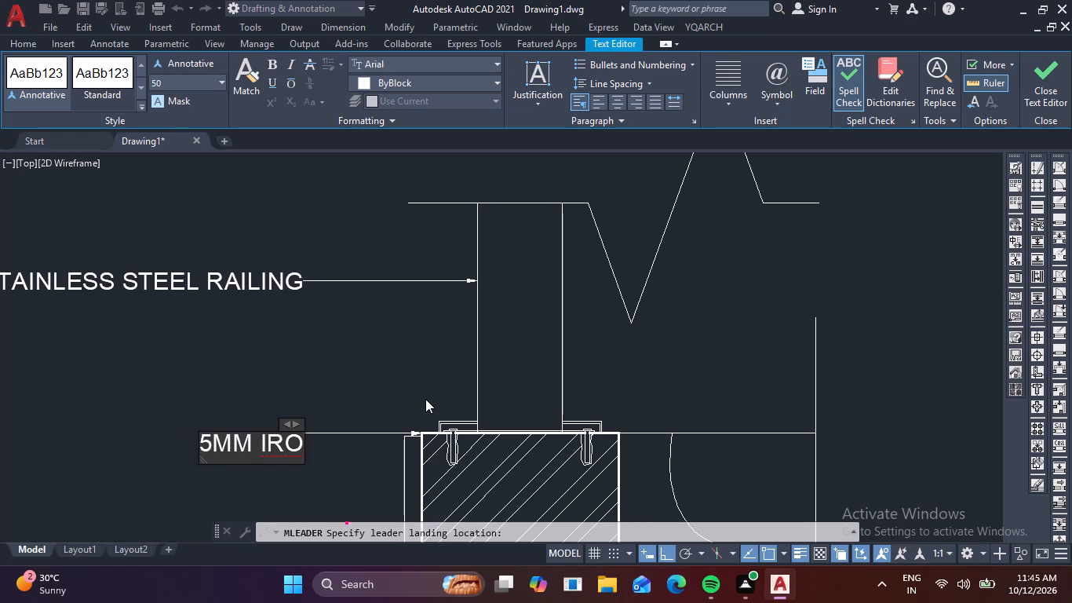
key(n)
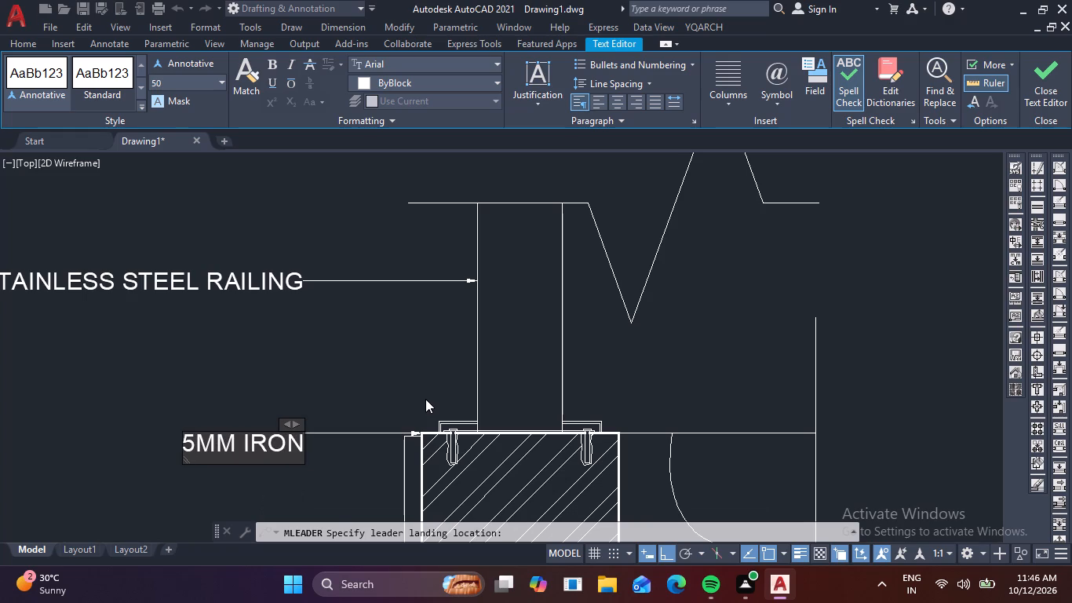
key(space)
key(b)
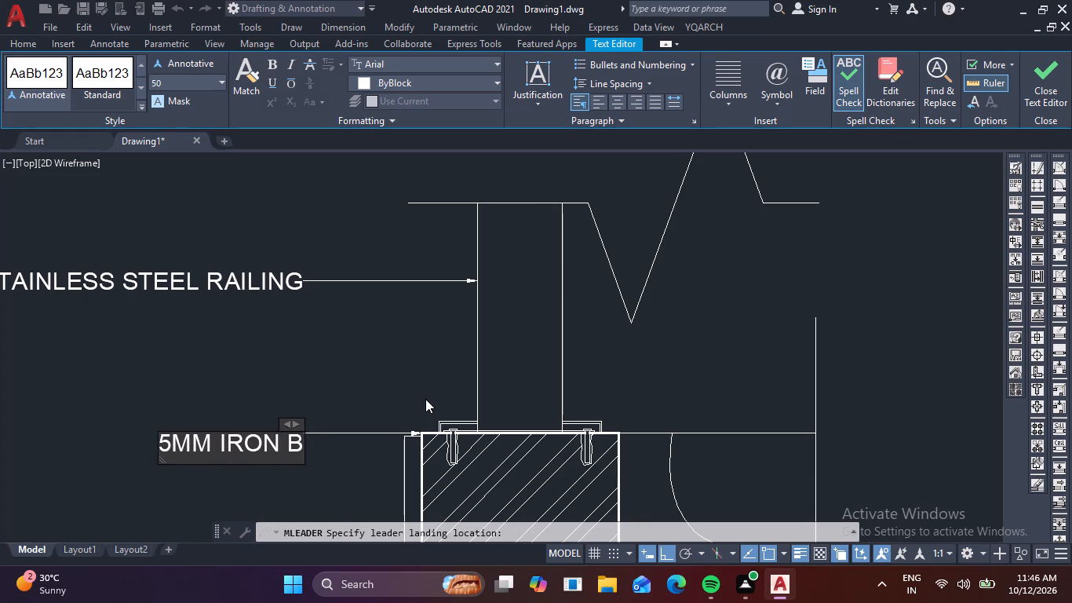
text(ASE)
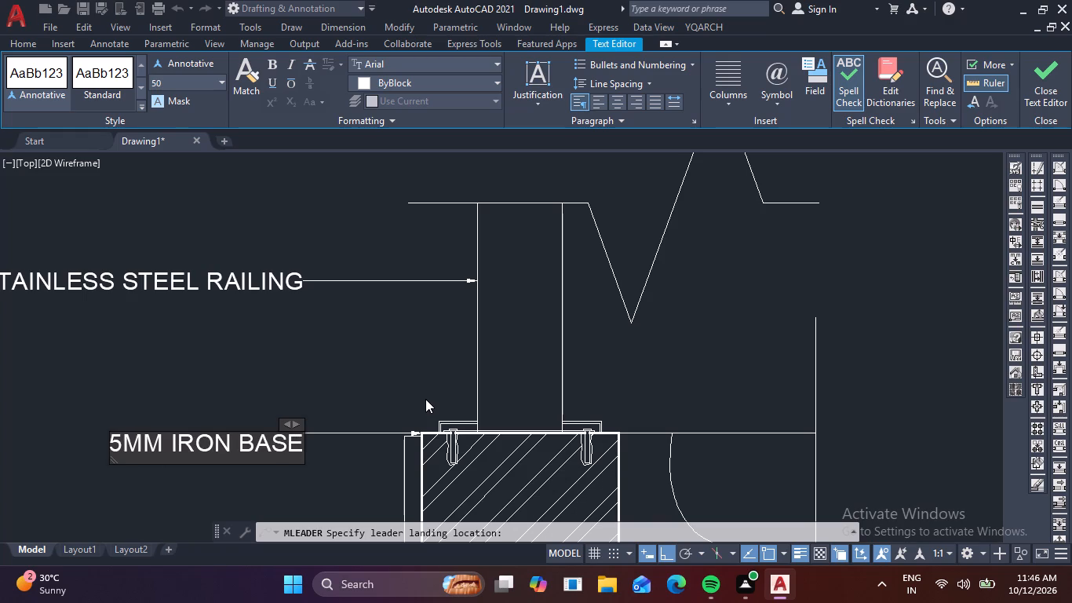
key(space)
text(PLA)
text(TE)
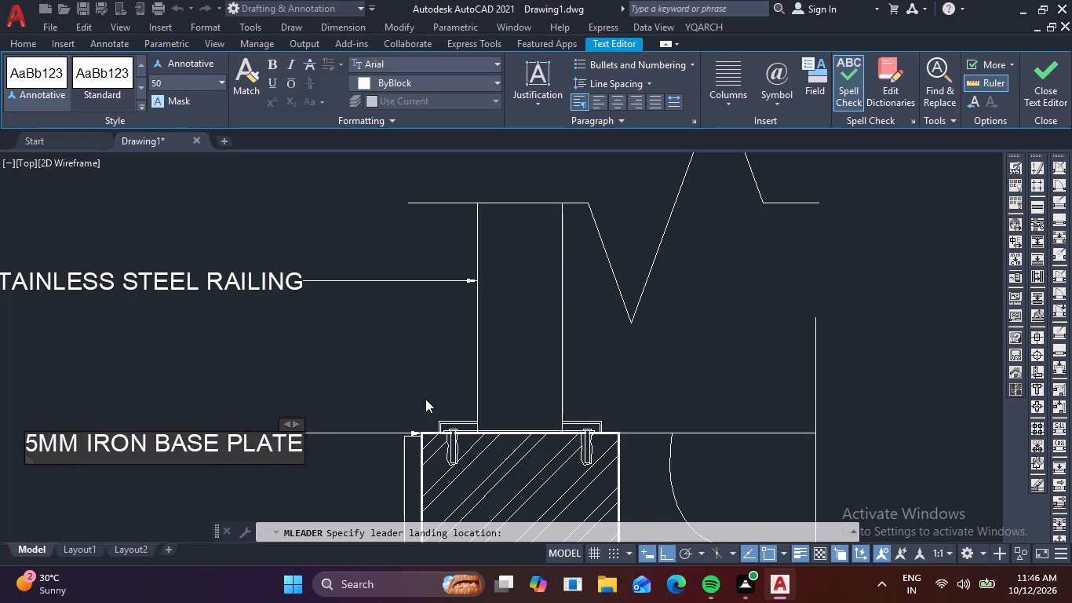
Add a second line reading 5MM IRON BOLTS to the base plate note and finish the note.
key(Return)
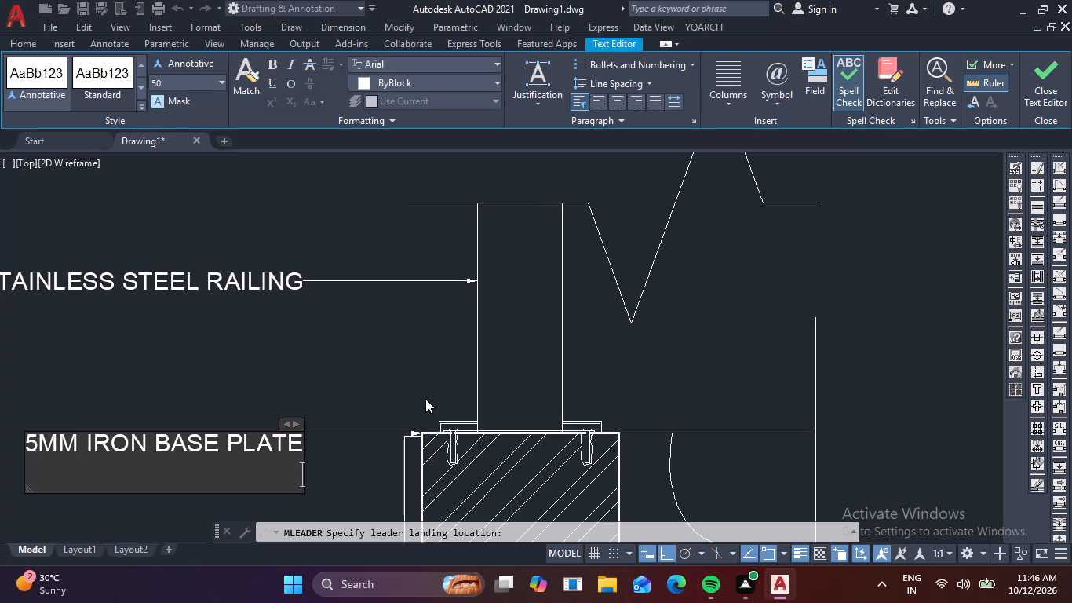
text(5M)
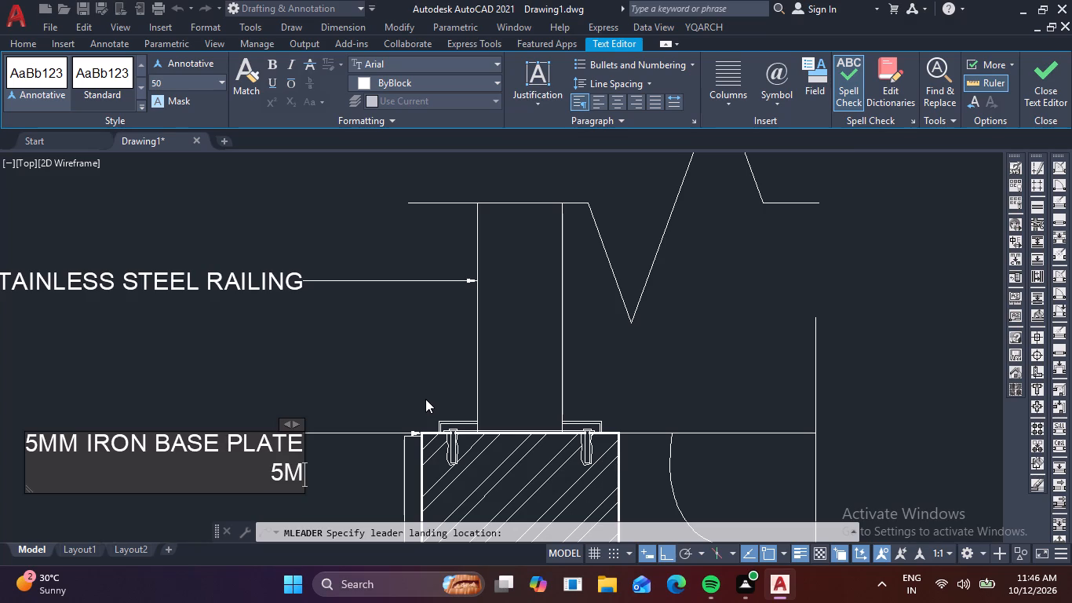
key(m)
key(space)
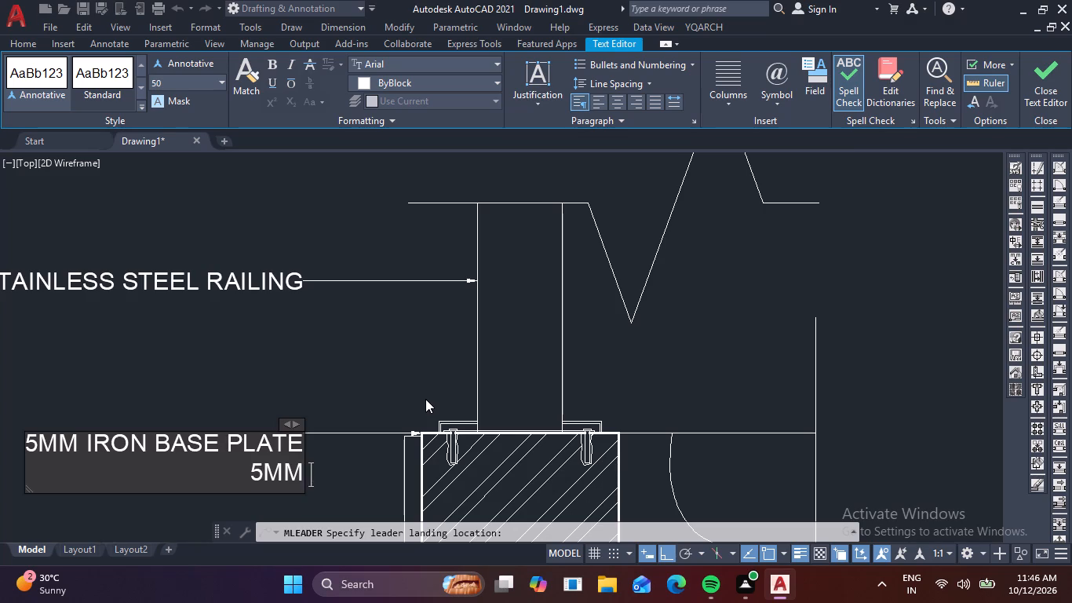
text(IRON)
key(space)
text(B)
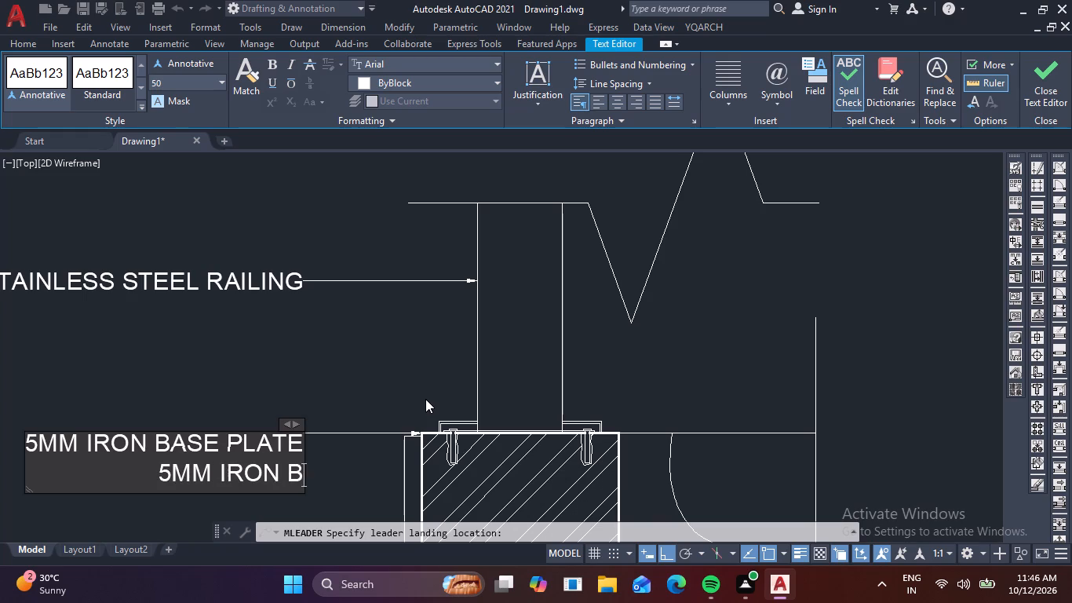
text(OLT)
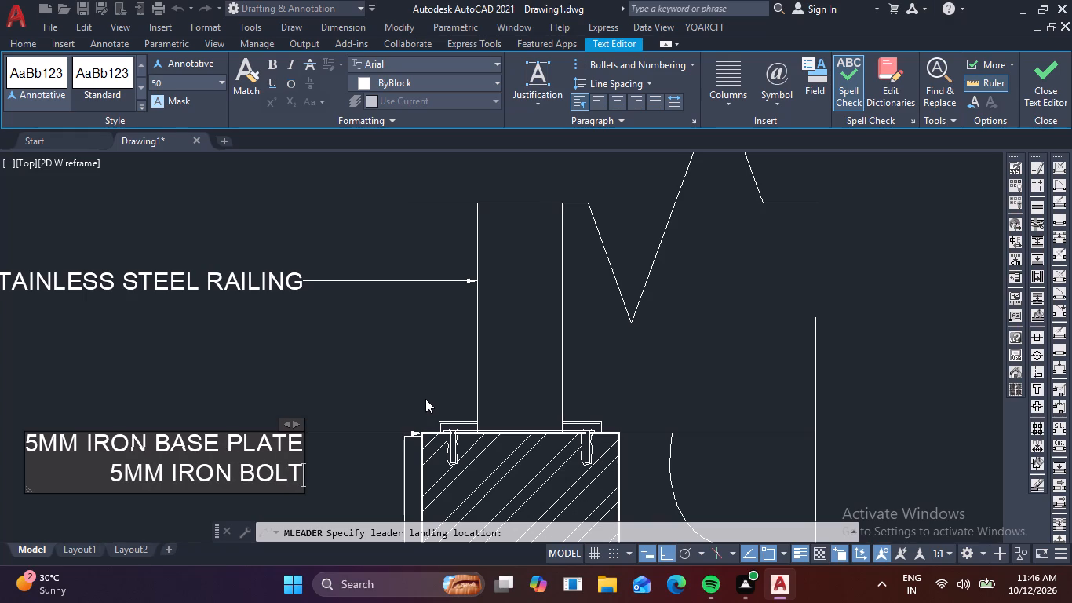
key(s)
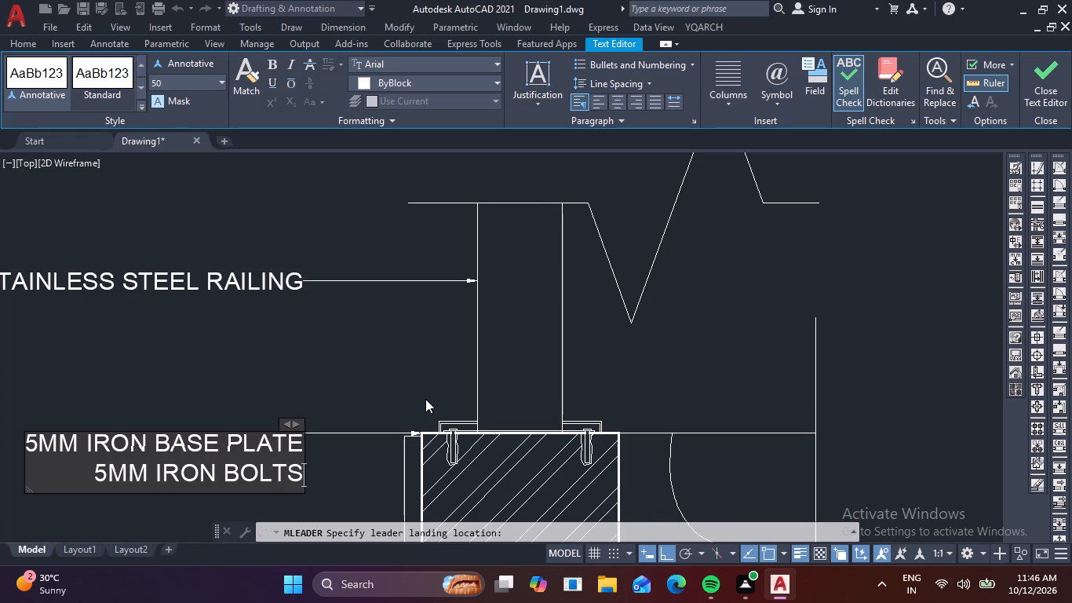
click(427, 313)
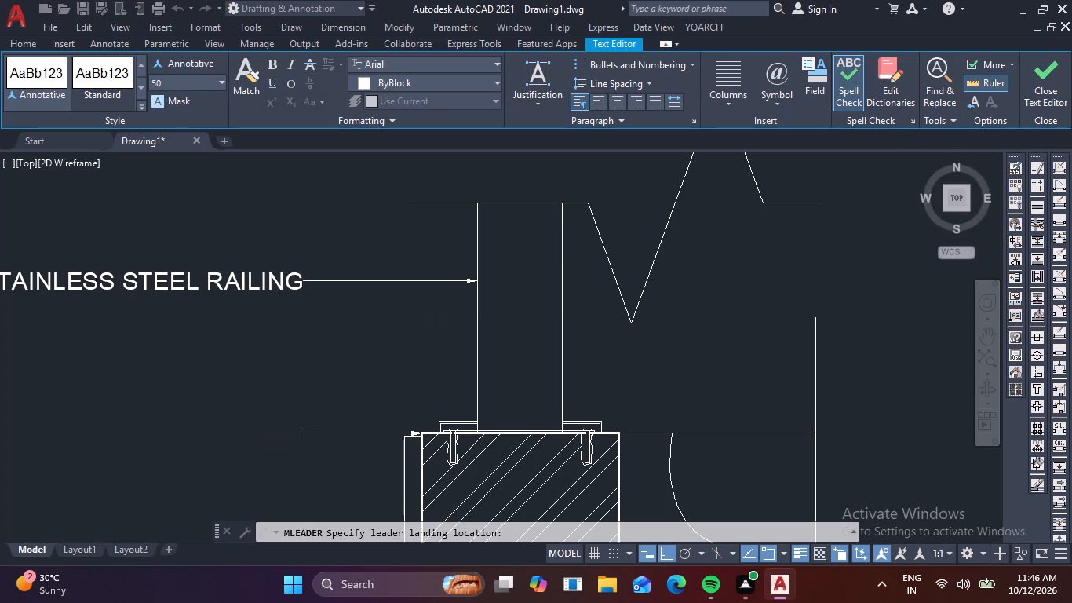
Add a multileader note reading 5MM IRON BOLTS with ortho off, its arrowhead on the outer bolt and its text below the base plate note.
middle_drag(375, 407, 387, 312)
scroll(421, 360, up, 2)
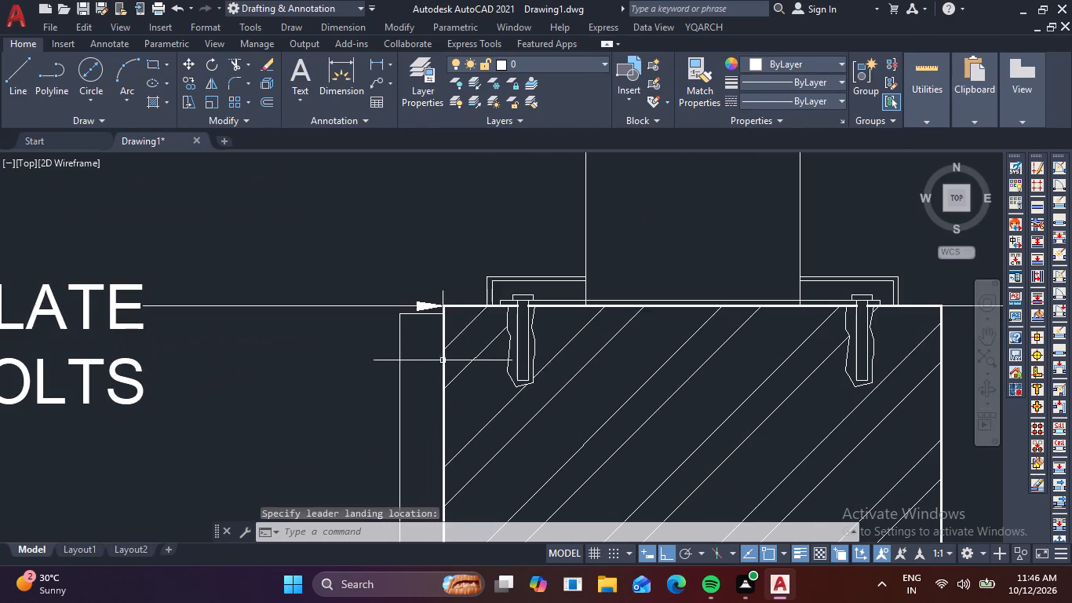
key(space)
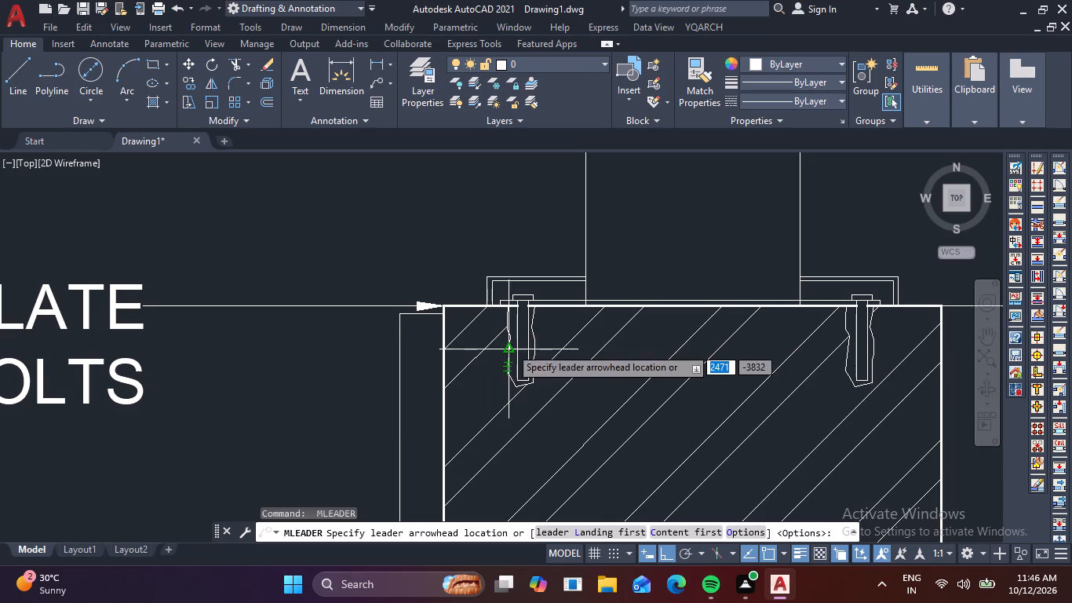
scroll(515, 346, up, 1)
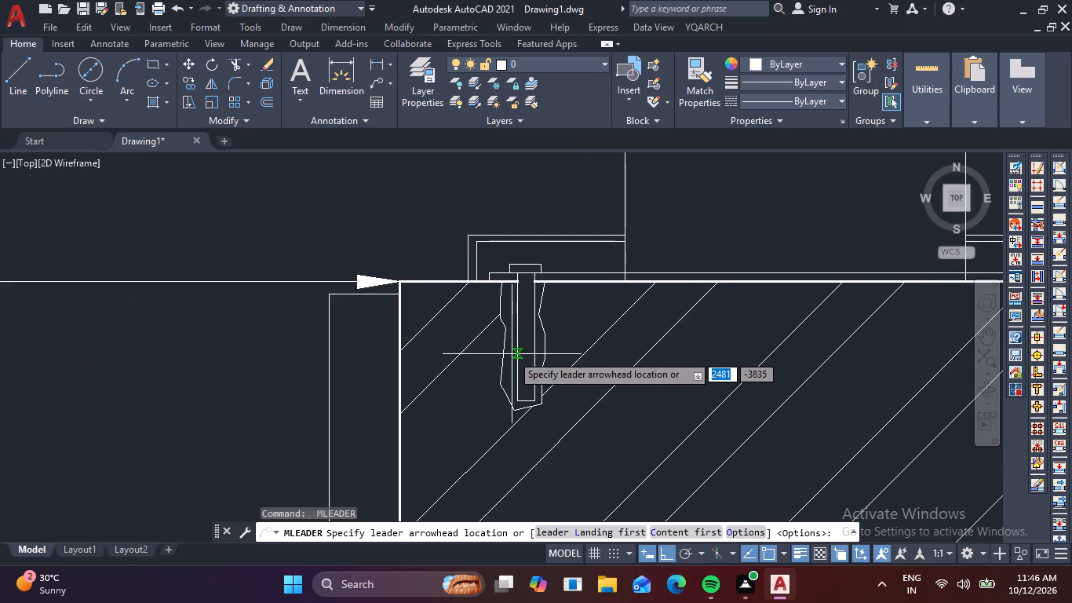
click(517, 353)
scroll(275, 406, down, 2)
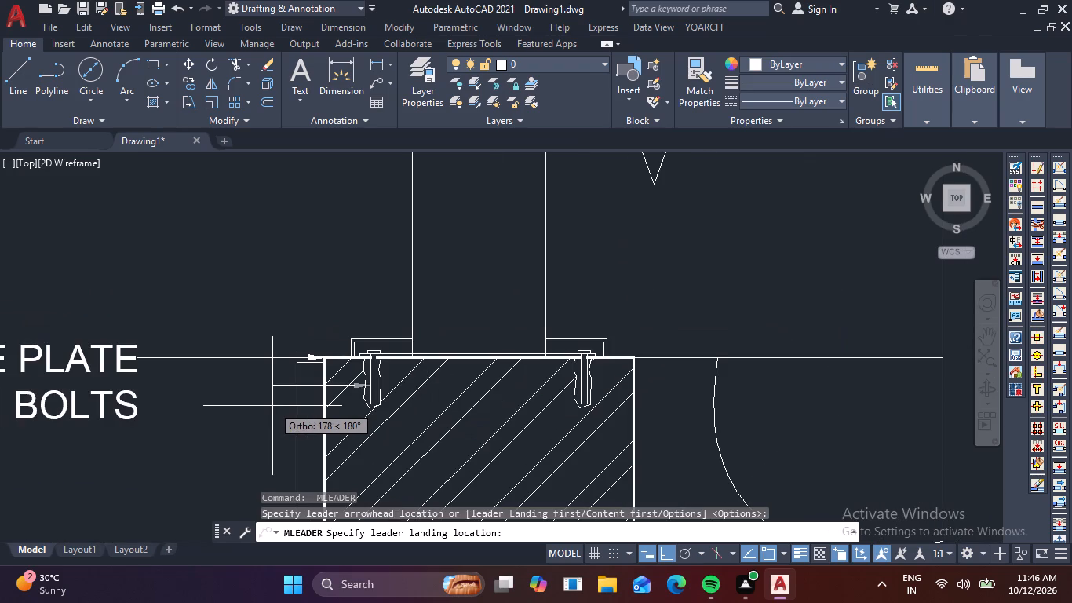
key(F8)
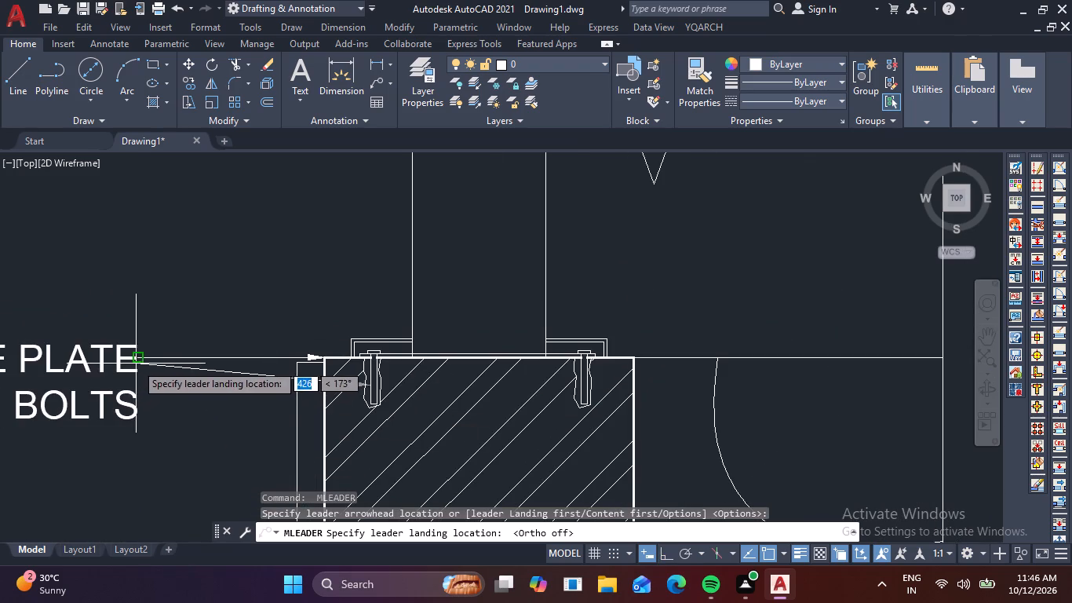
click(139, 459)
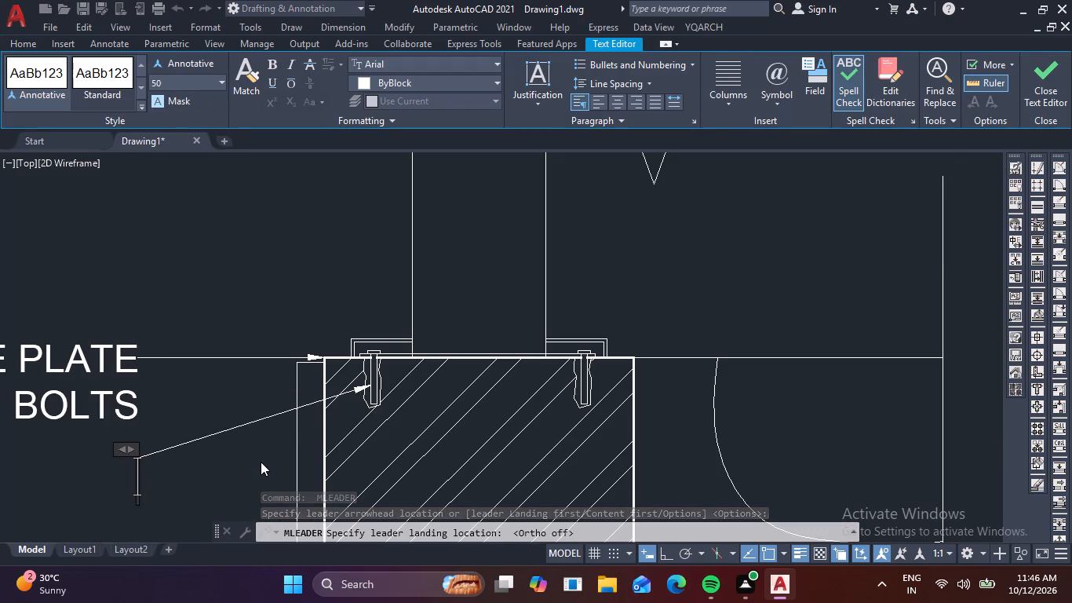
text(5MM)
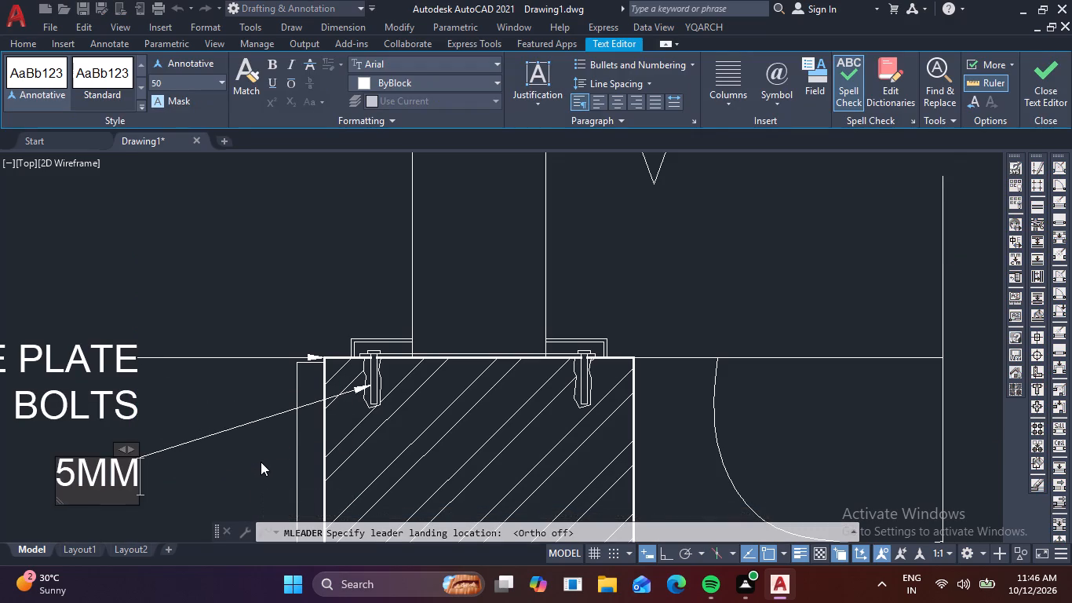
key(space)
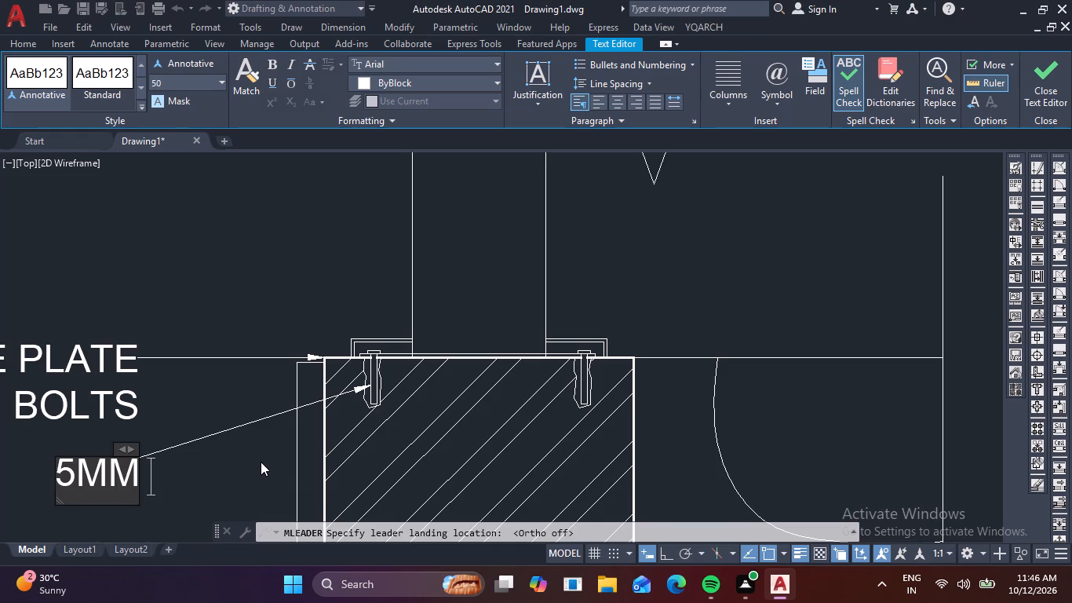
text(IRON)
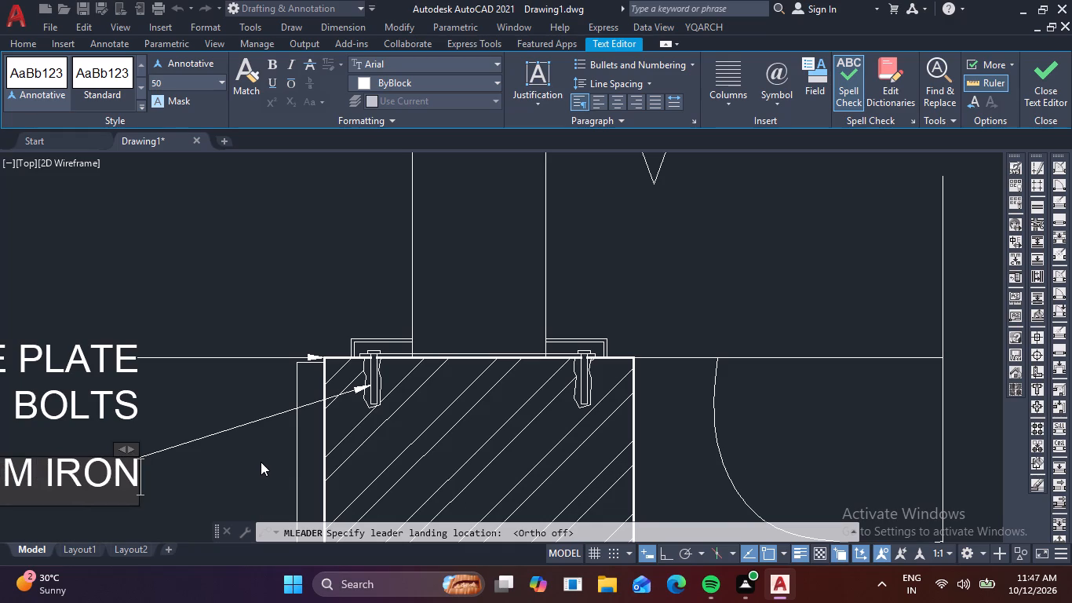
key(space)
key(b)
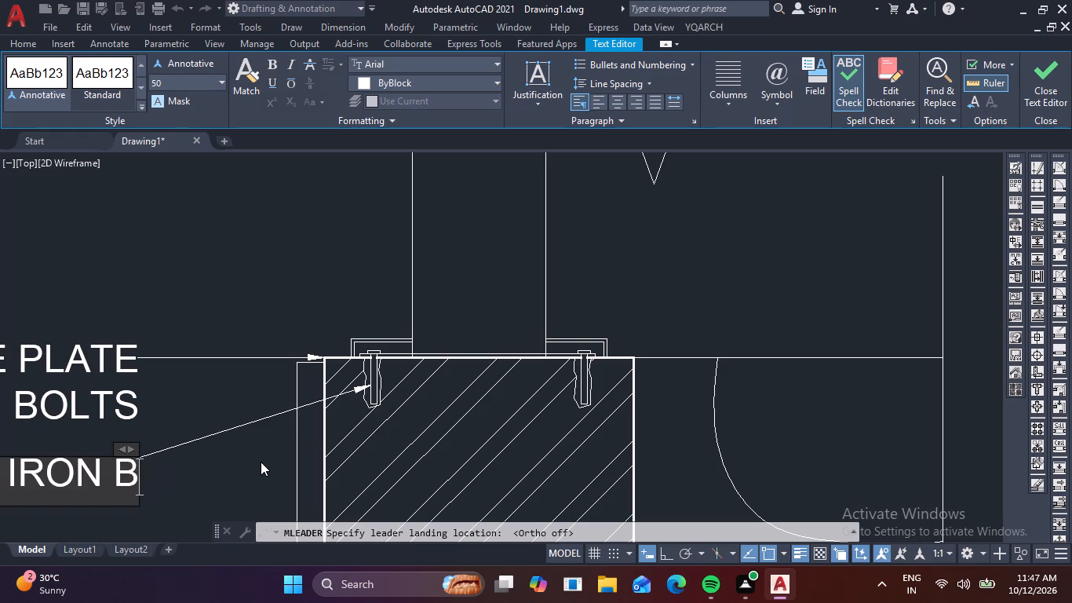
text(OLTS)
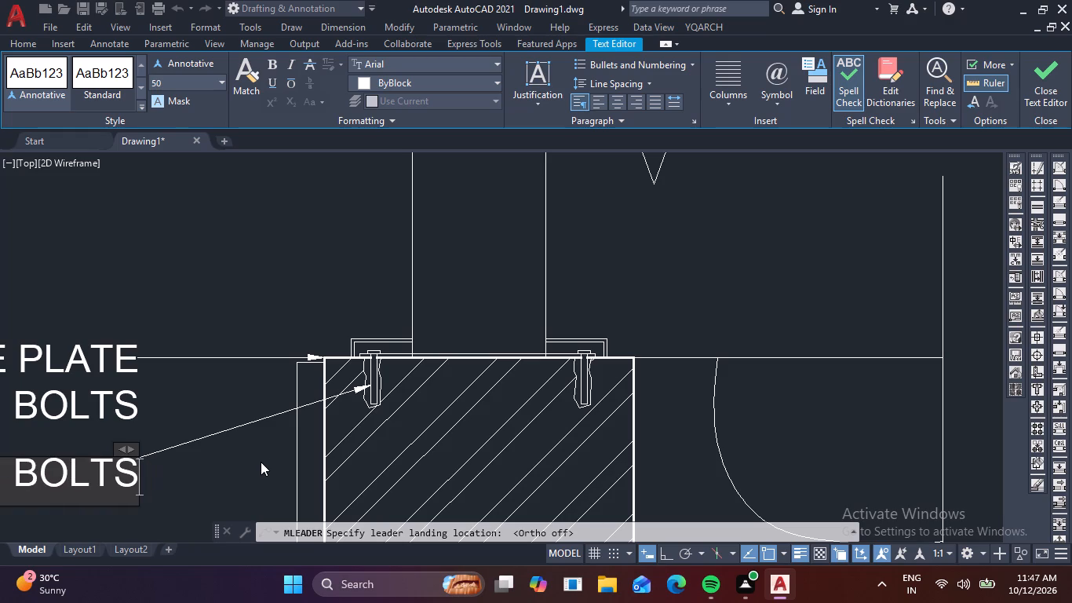
click(261, 462)
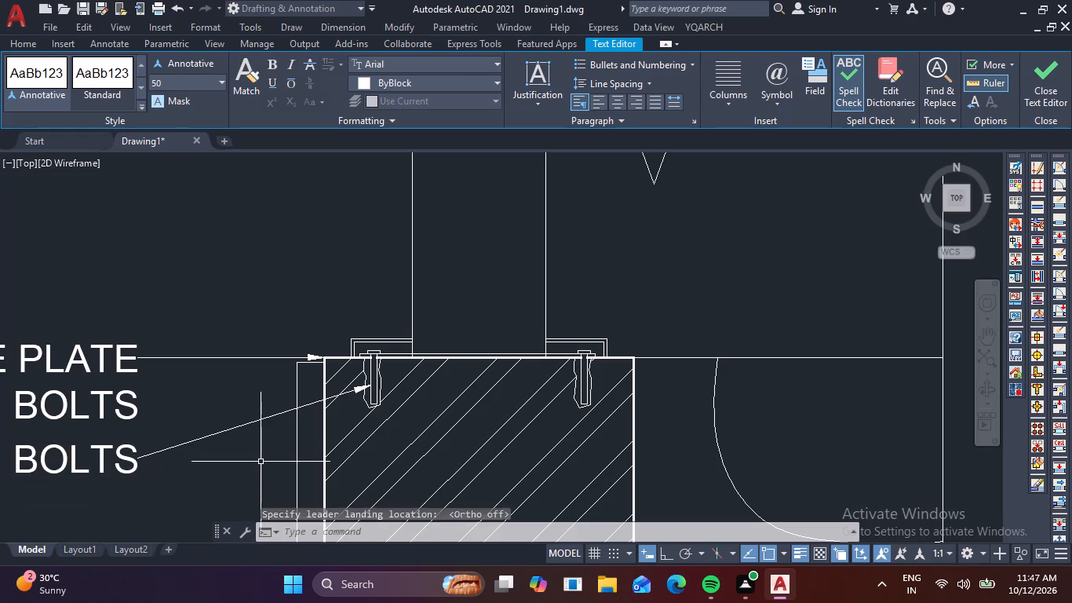
middle_drag(243, 478, 544, 331)
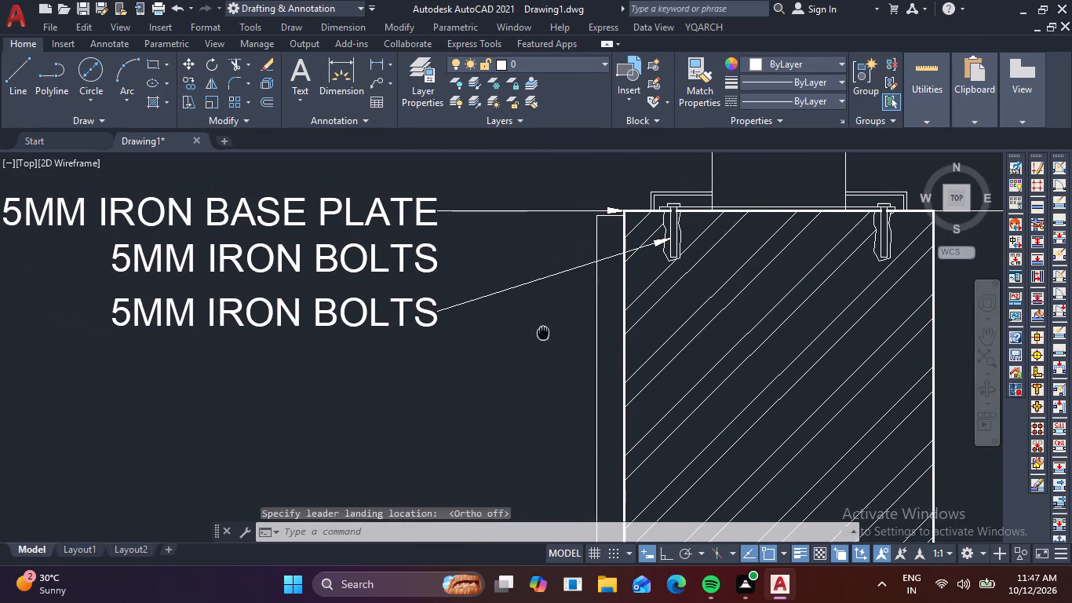
Delete the second line, 5MM IRON BOLTS, from the 5MM IRON BASE PLATE multileader note and finish the text edit.
middle_drag(544, 331, 551, 331)
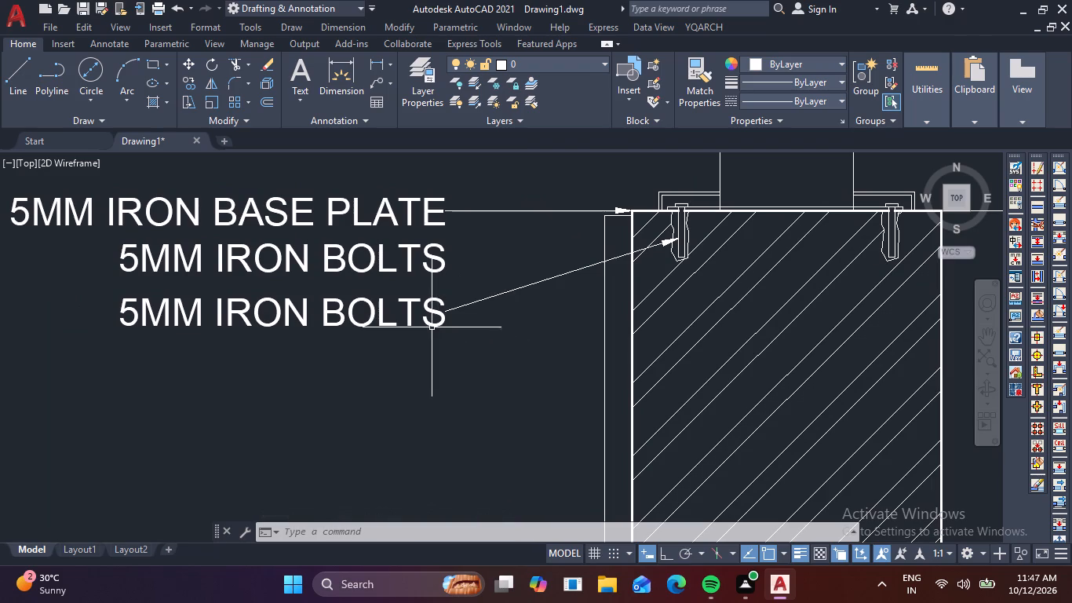
click(420, 270)
double_click(428, 255)
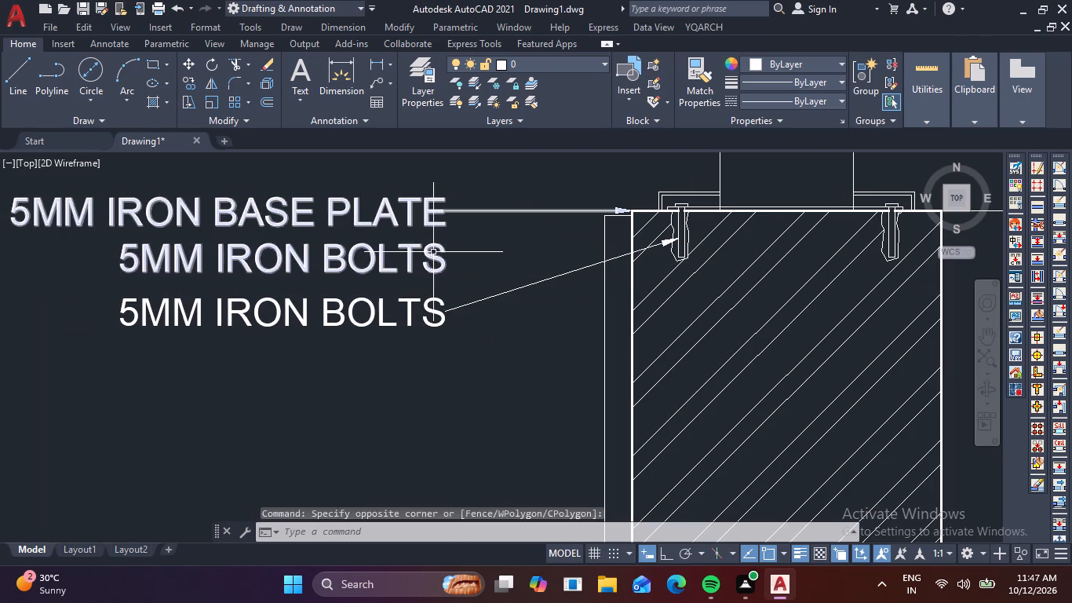
double_click(433, 252)
click(464, 259)
double_click(440, 265)
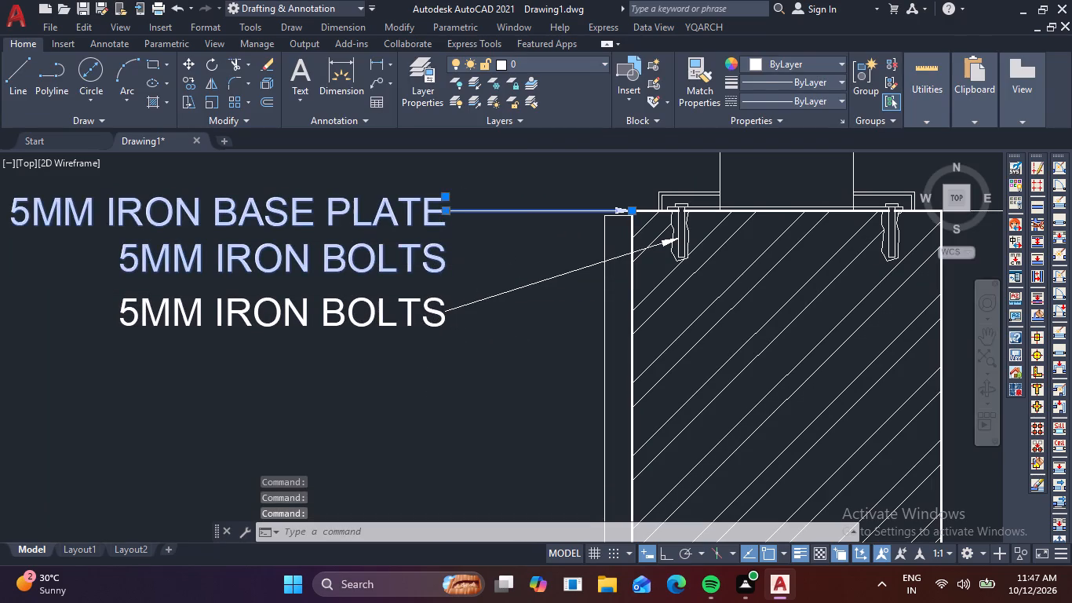
click(443, 258)
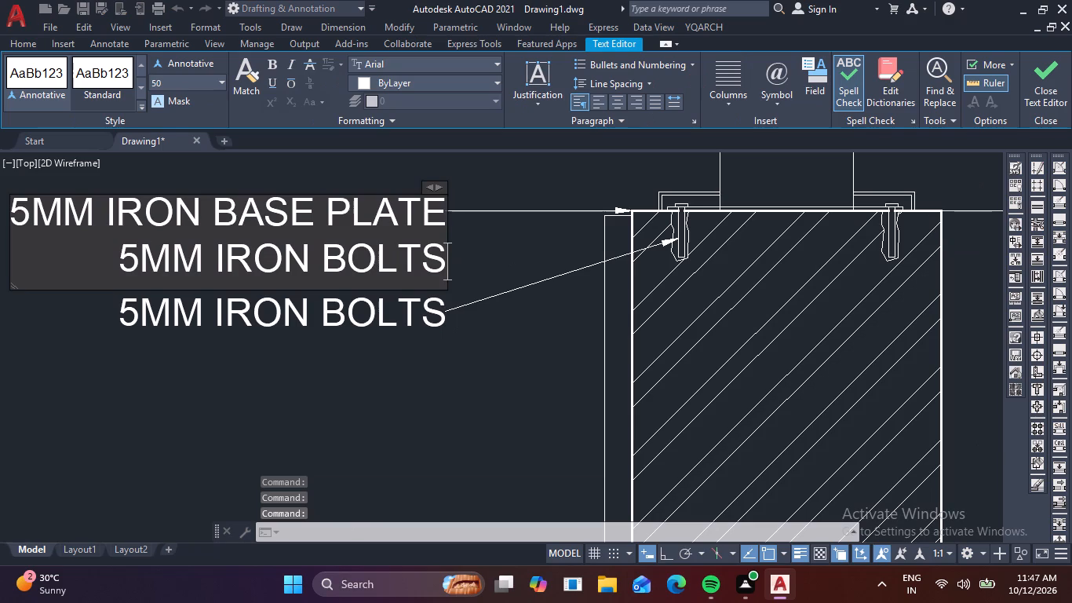
key(BackSpace)
key(BackSpace)
key(BackSpace)
key(BackSpace)
key(BackSpace)
key(BackSpace)
key(BackSpace)
key(BackSpace)
key(BackSpace)
key(BackSpace)
key(BackSpace)
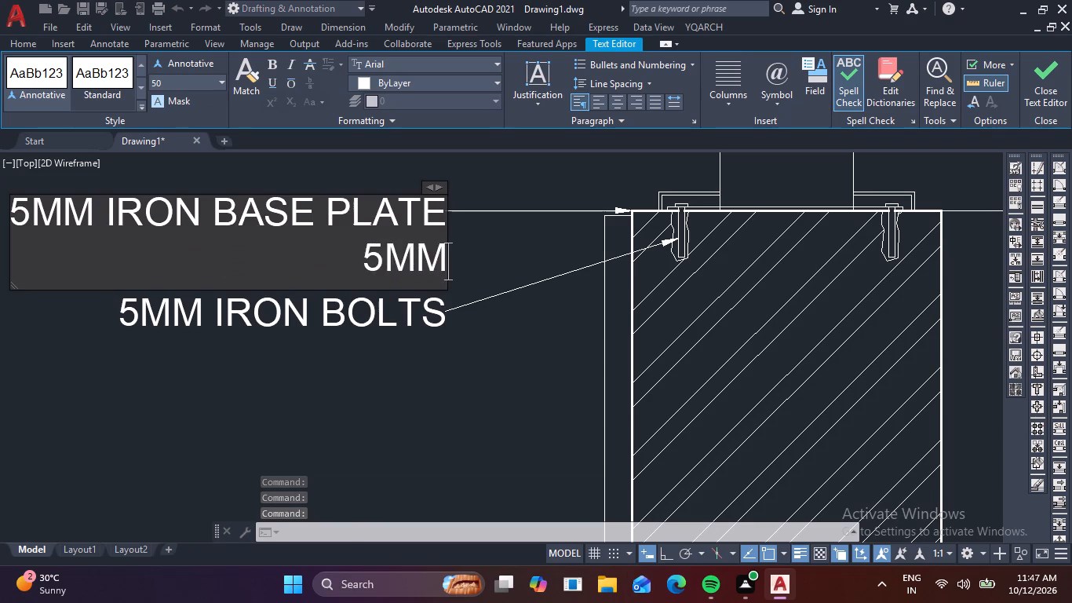
key(BackSpace)
key(BackSpace)
key(BackSpace)
key(BackSpace)
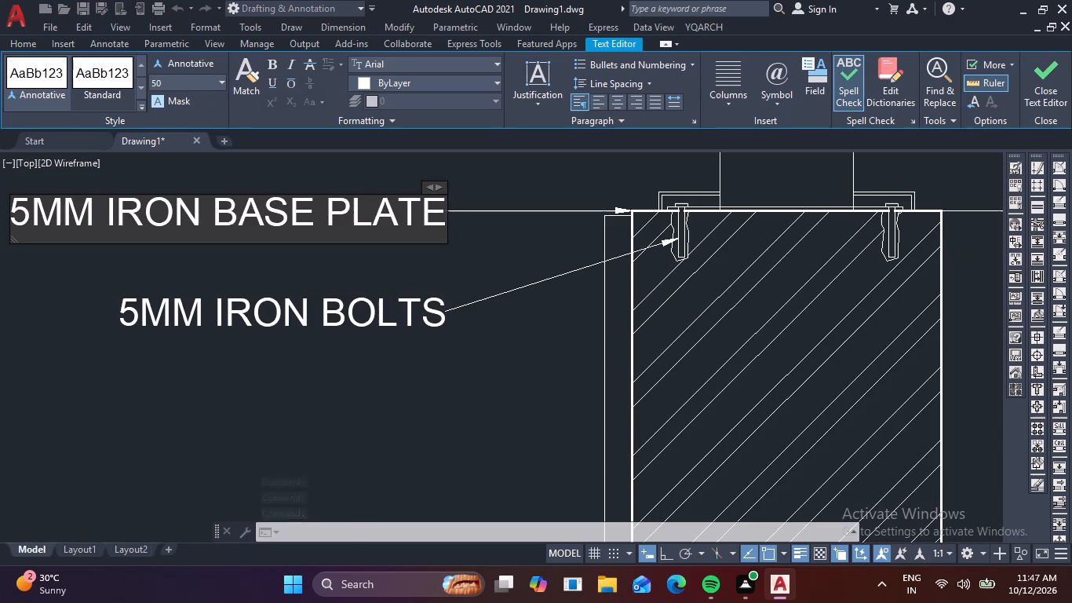
click(443, 258)
With ortho on, move the separate 5MM IRON BOLTS note's text straight up about 100, directly beneath the base plate note.
scroll(434, 265, down, 1)
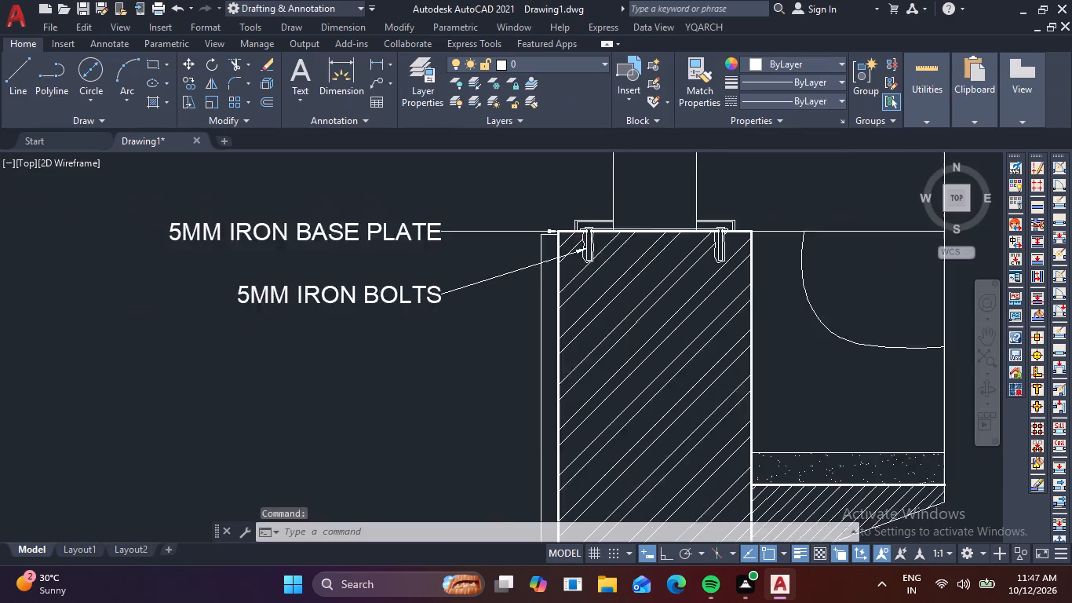
scroll(434, 265, down, 1)
scroll(442, 294, up, 2)
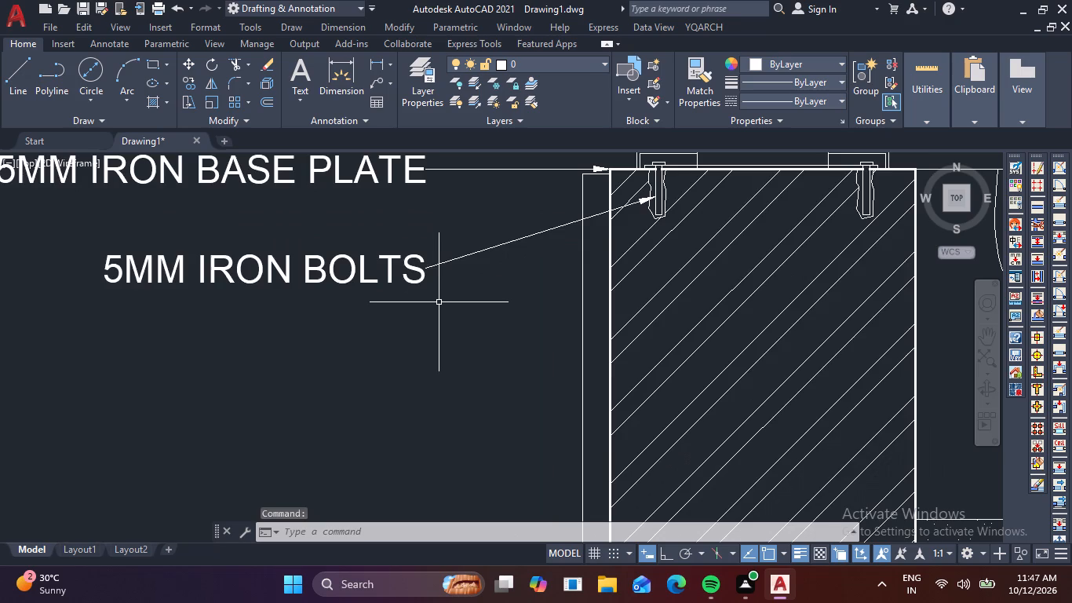
scroll(436, 302, down, 1)
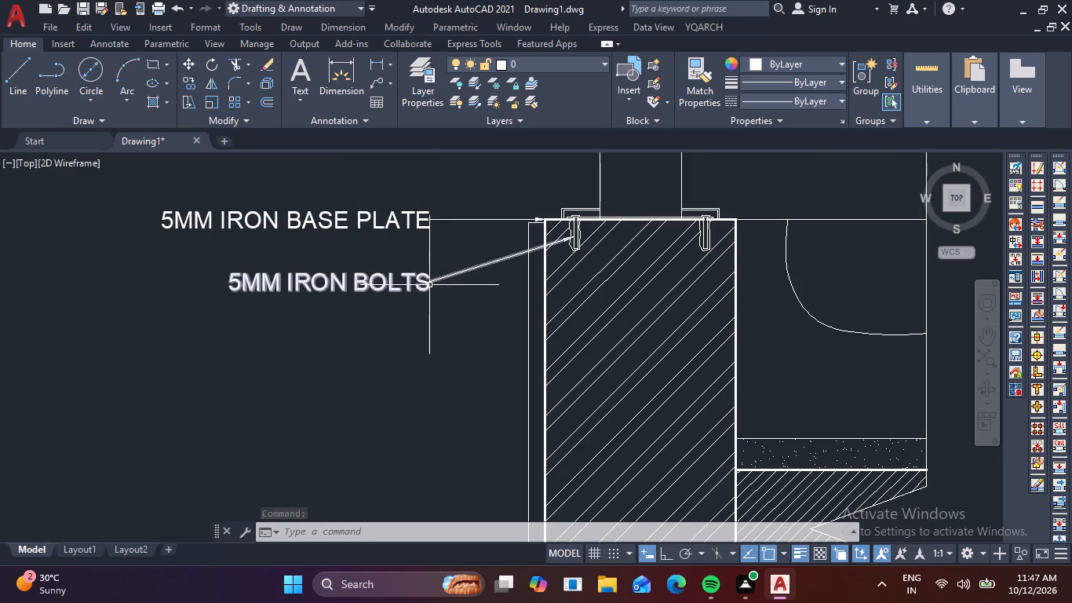
scroll(428, 280, up, 3)
scroll(438, 274, down, 2)
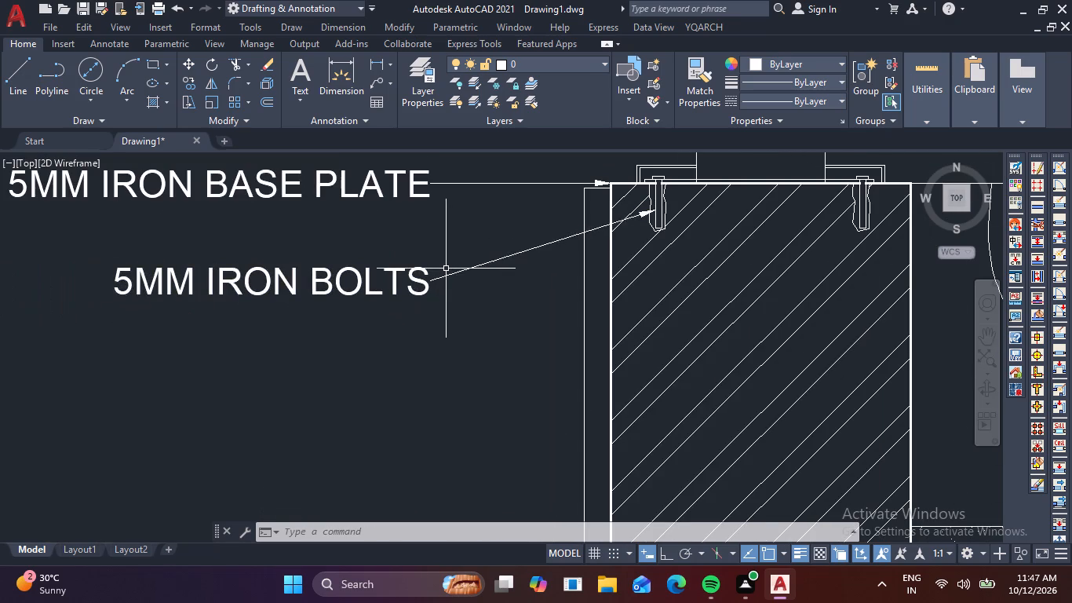
click(454, 274)
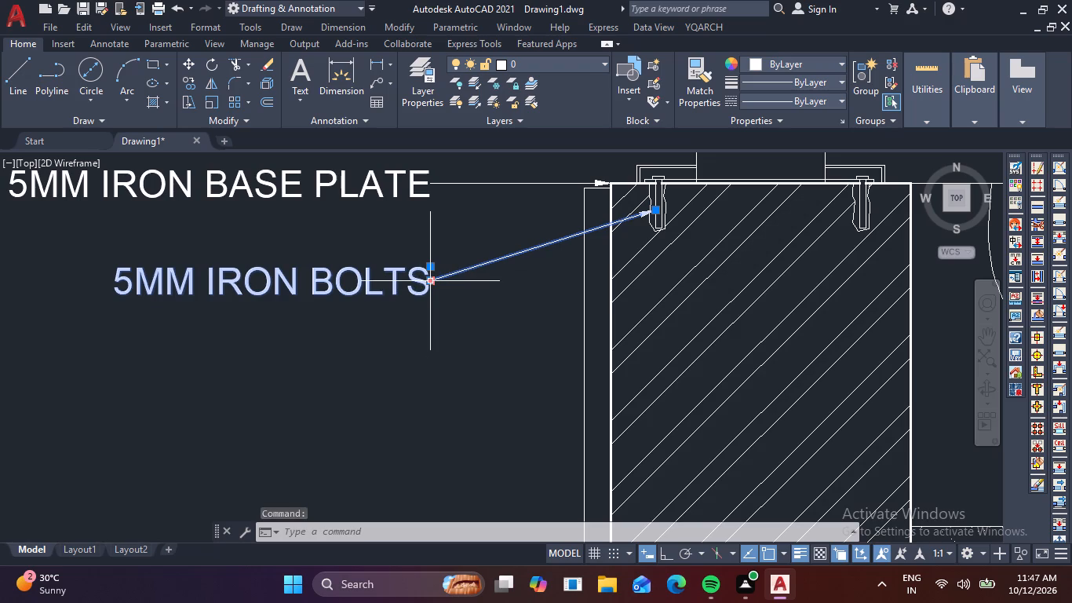
key(F8)
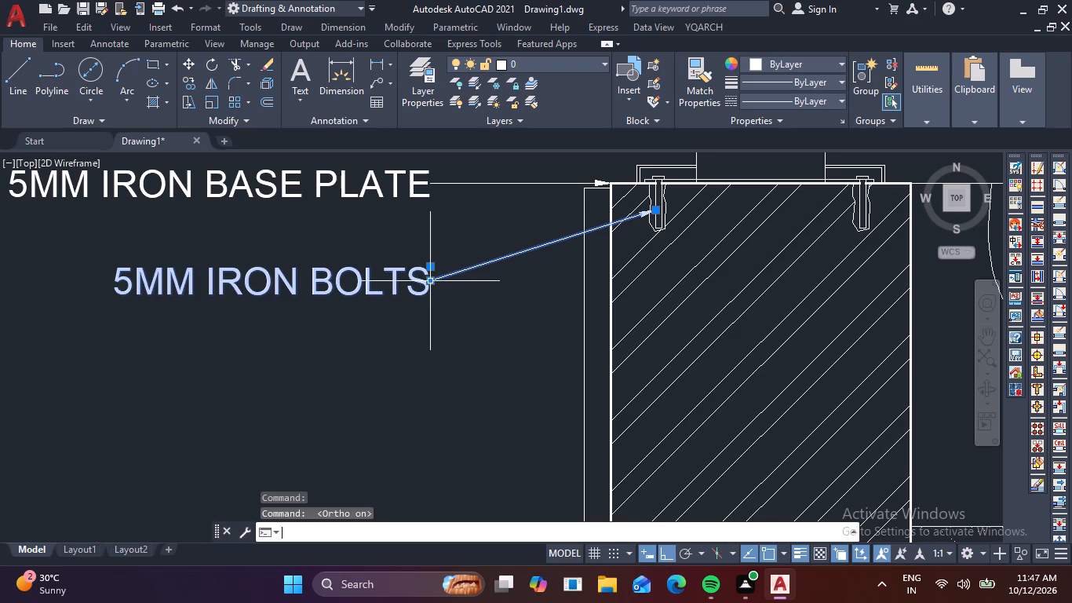
click(428, 283)
click(433, 280)
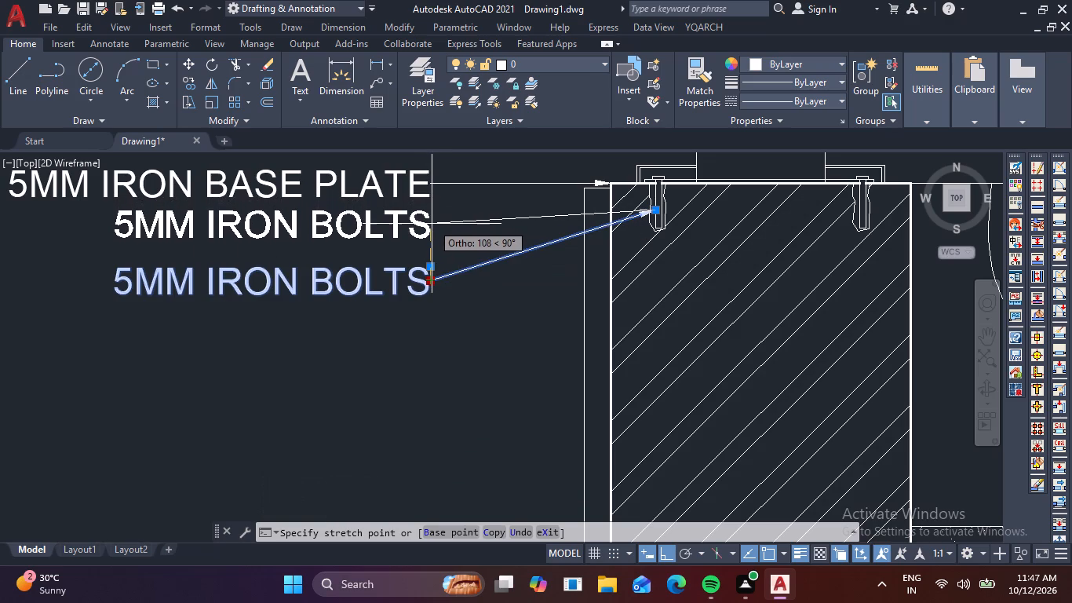
click(433, 226)
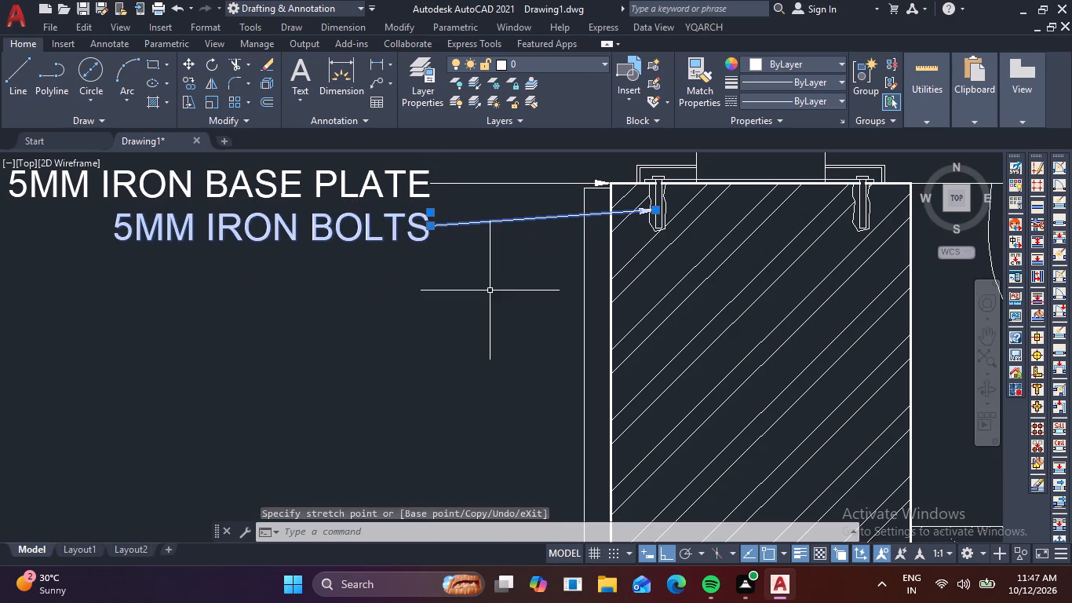
scroll(490, 291, down, 1)
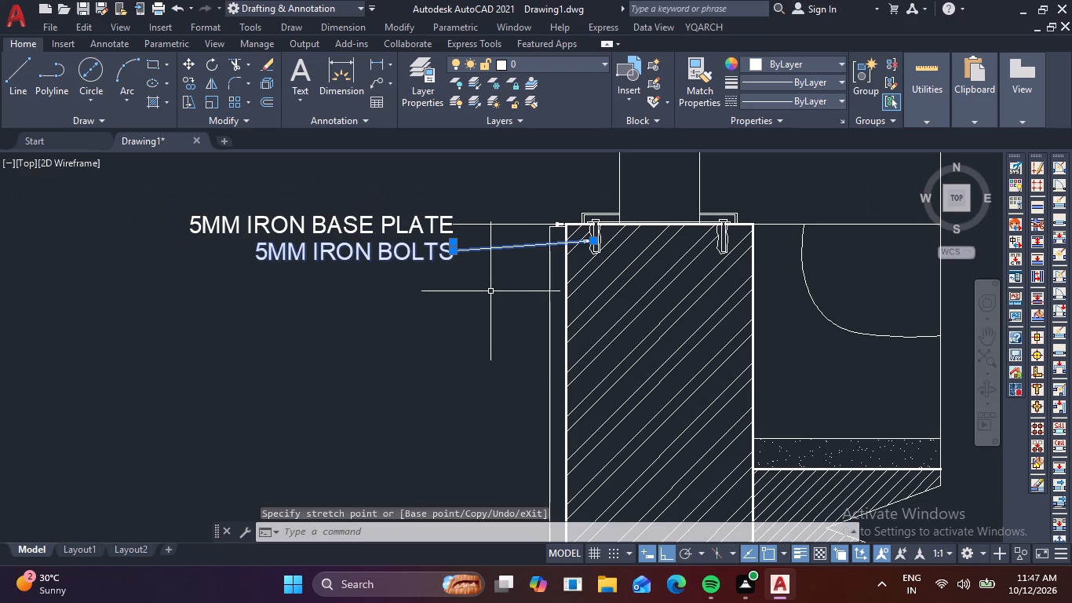
key(Escape)
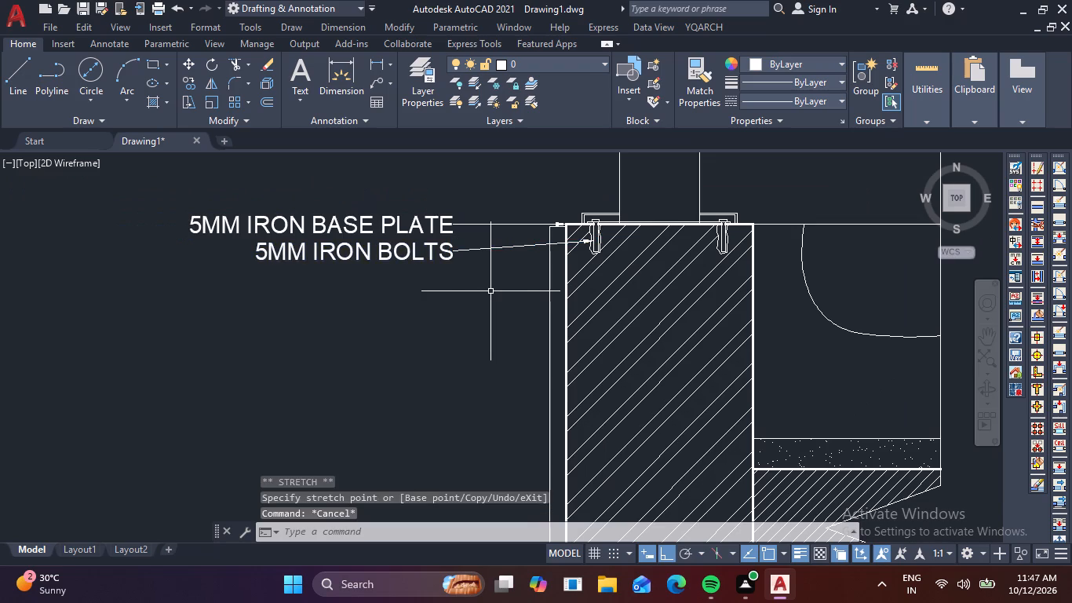
Start another multileader note for the detail.
text(MULT)
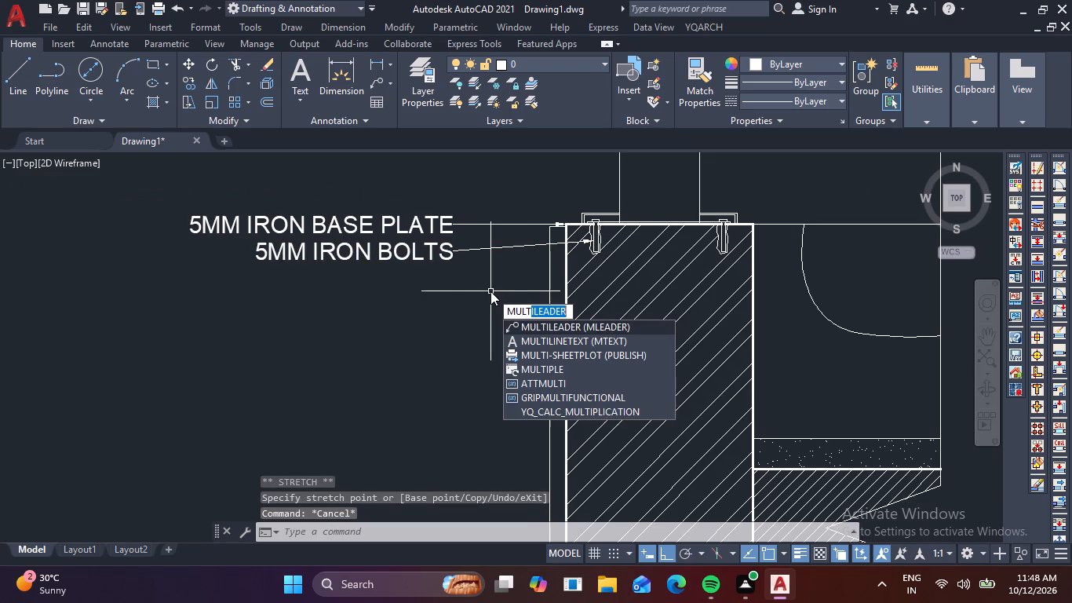
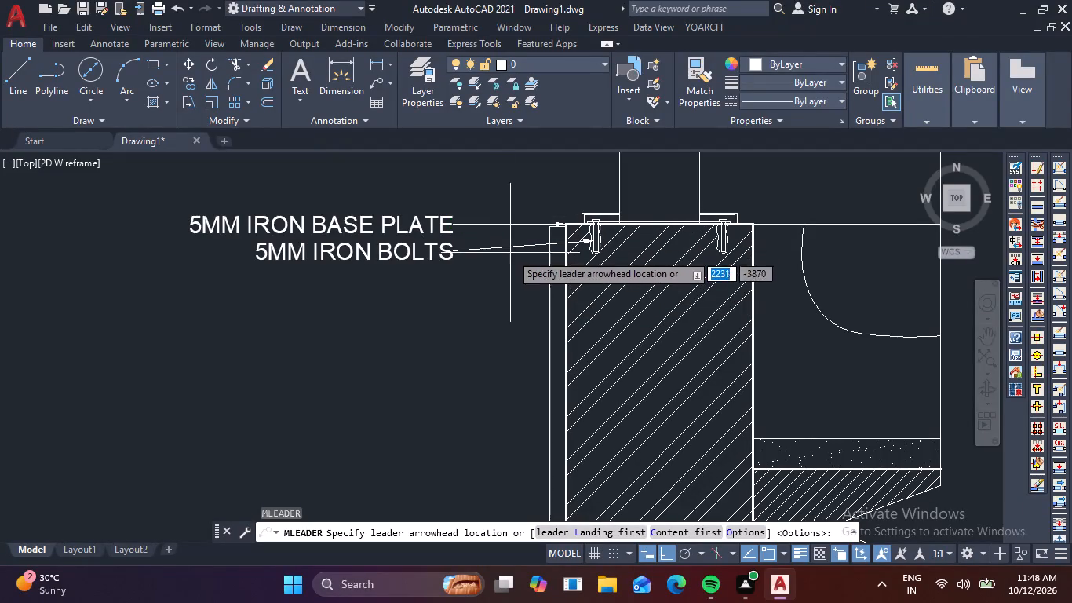
Add a multileader pointing to the outer plaster line of the wall, with the text 18MM EXT. PLASTER aligned under the existing labels.
click(548, 287)
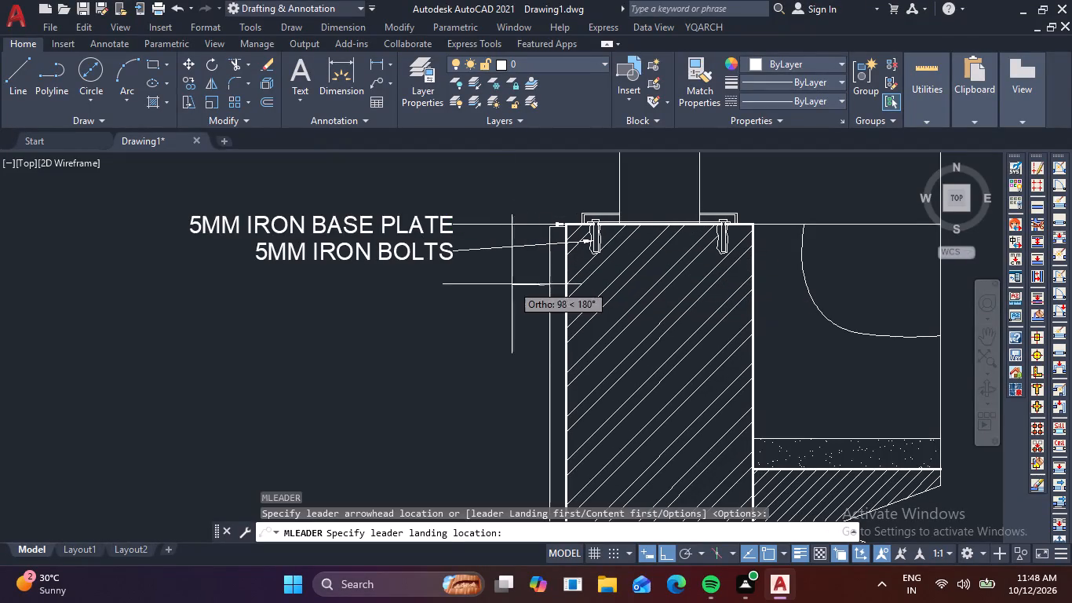
click(453, 285)
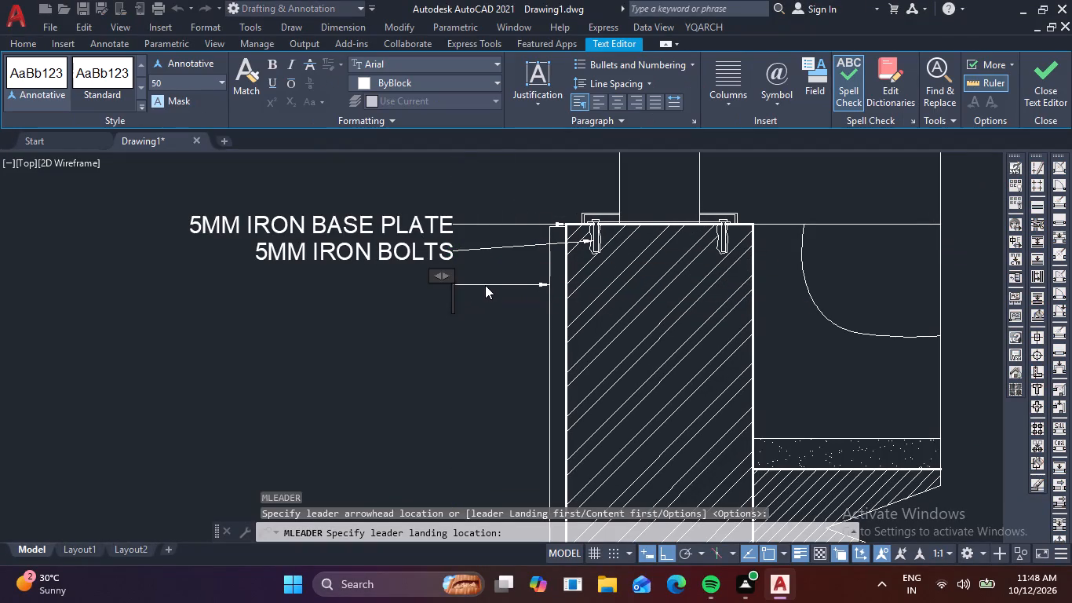
key(1)
key(8)
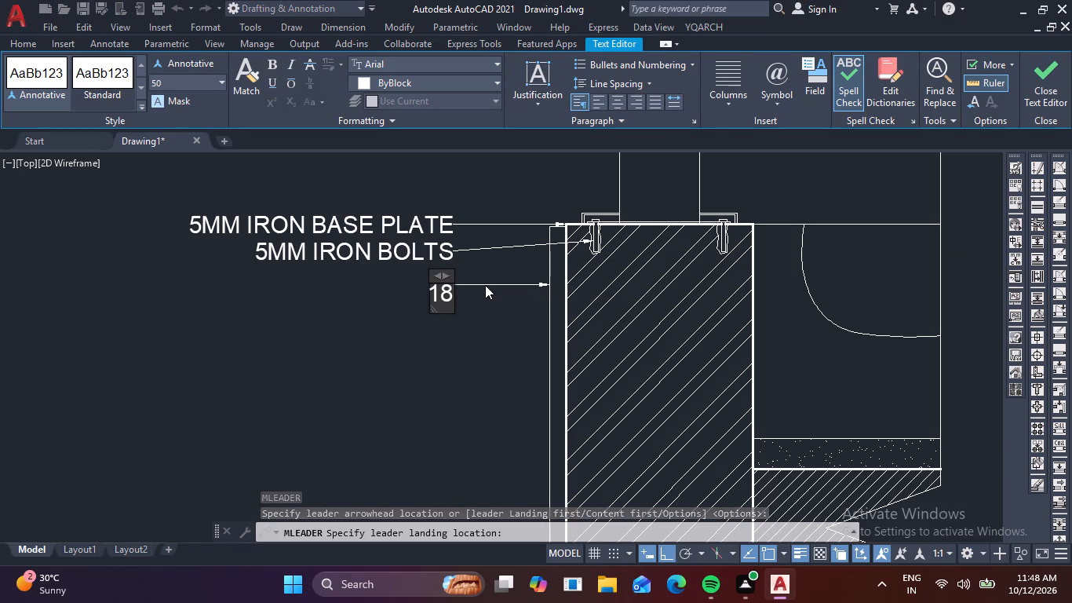
text(MM)
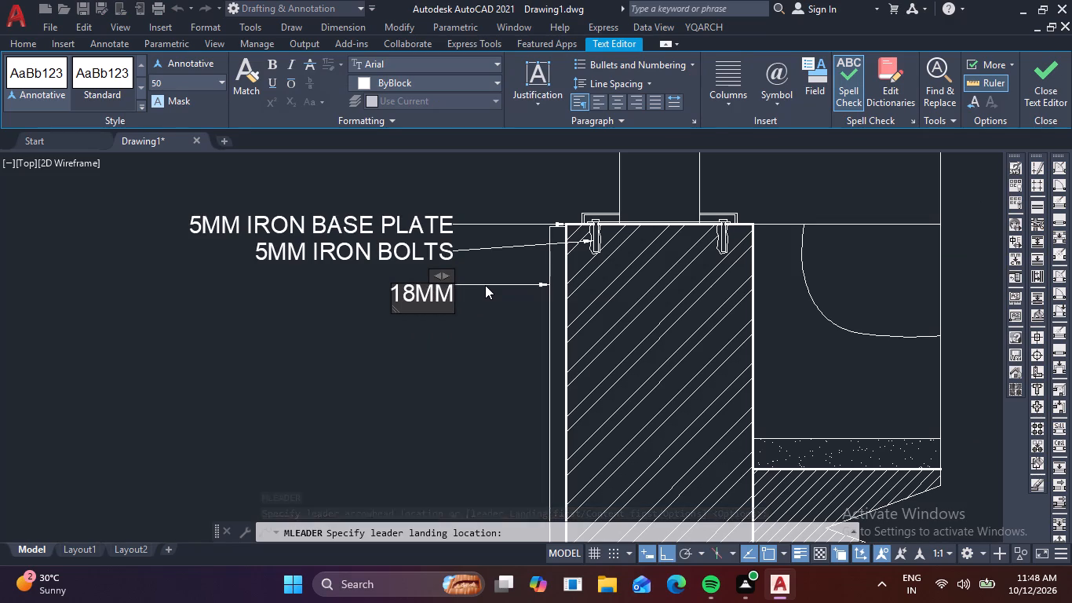
key(space)
text(EXE)
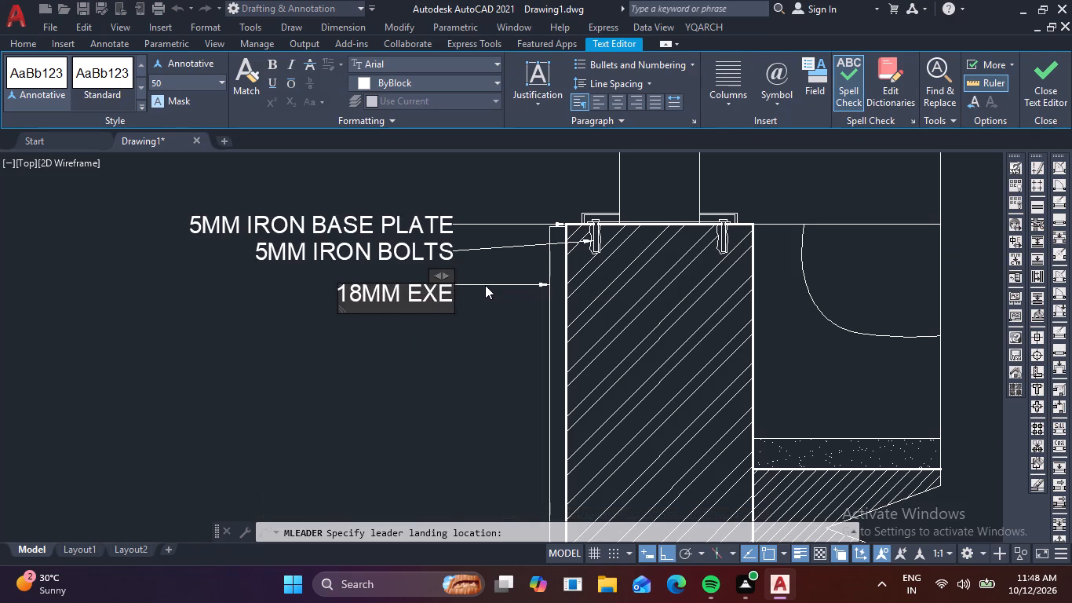
key(period)
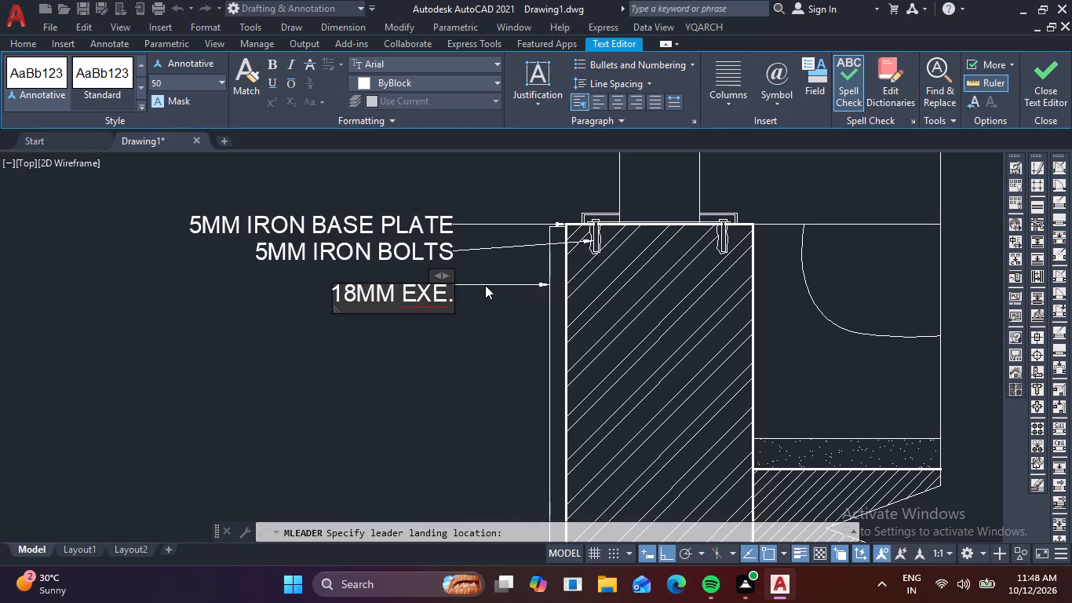
key(BackSpace)
key(BackSpace)
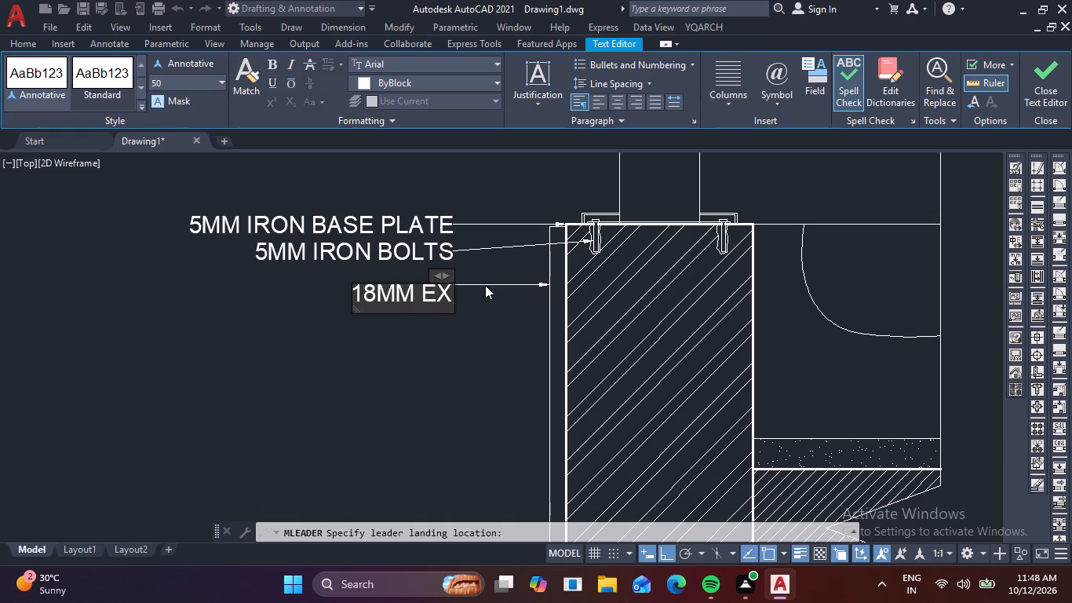
text(T.)
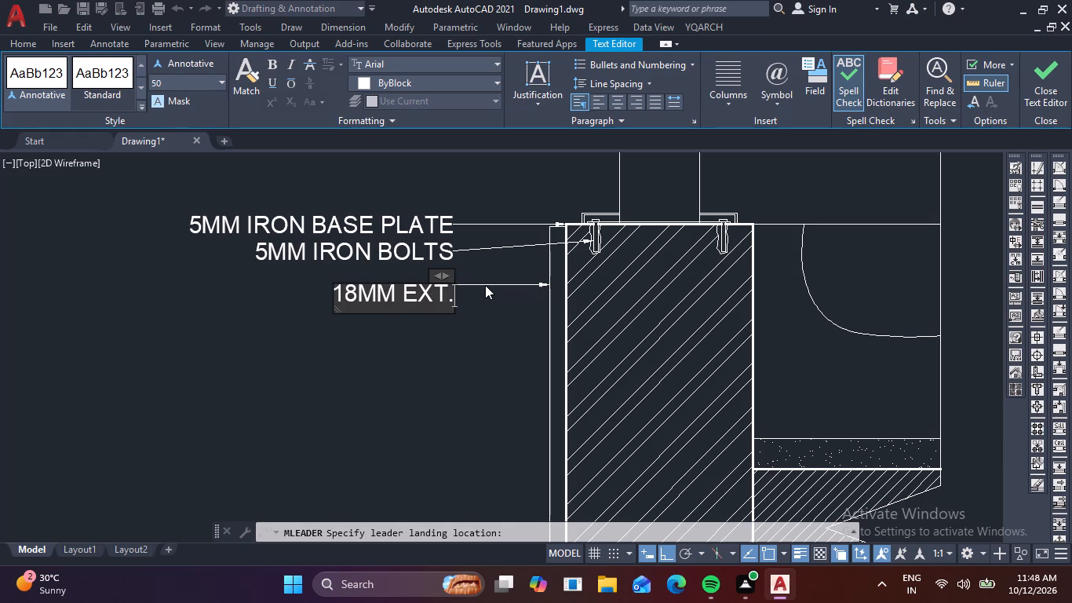
key(space)
text(PL)
key(a)
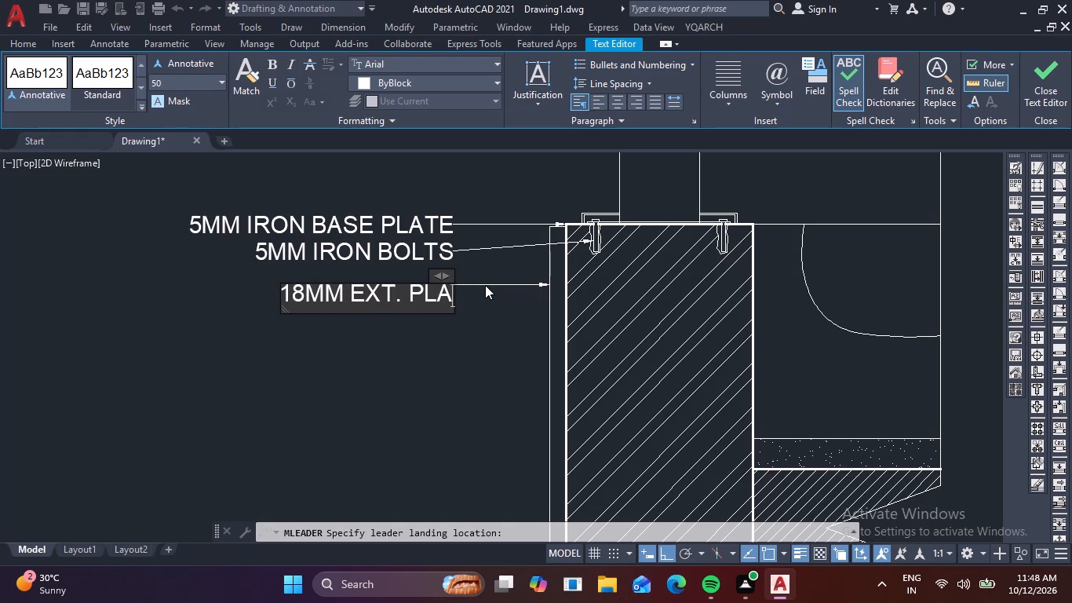
text(STER)
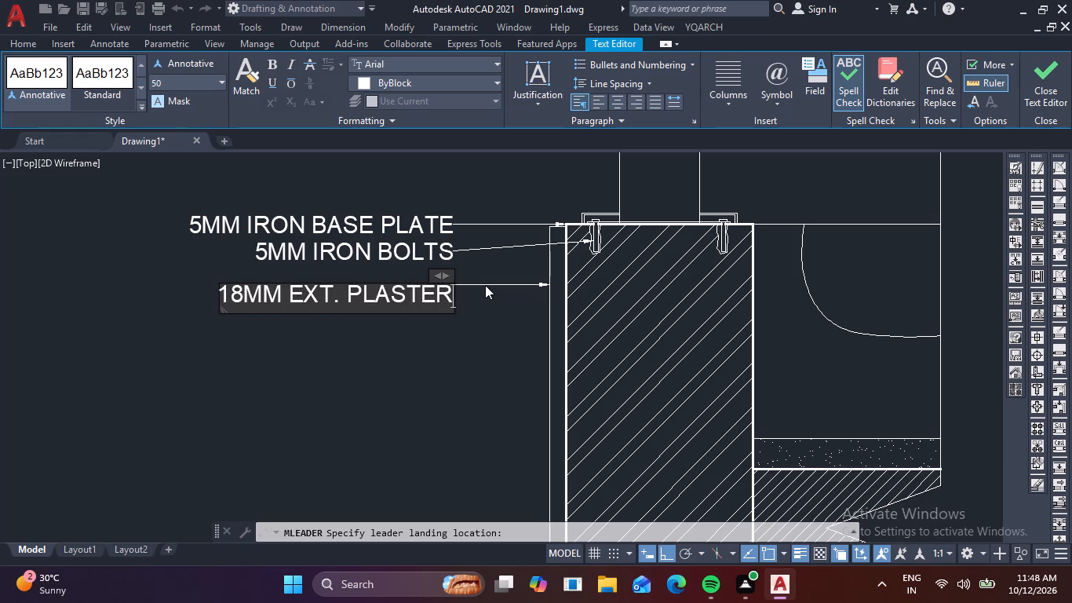
click(446, 330)
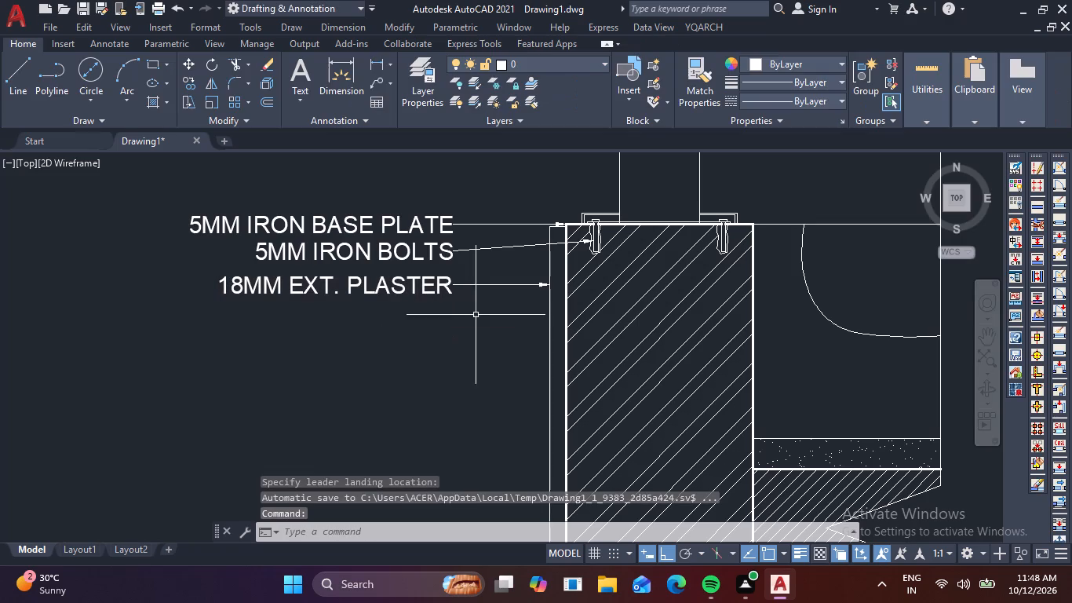
Add a multileader pointing to the outer edge of the hatched brick wall, labelled 150MM THK BRICK and aligned with the labels above.
key(space)
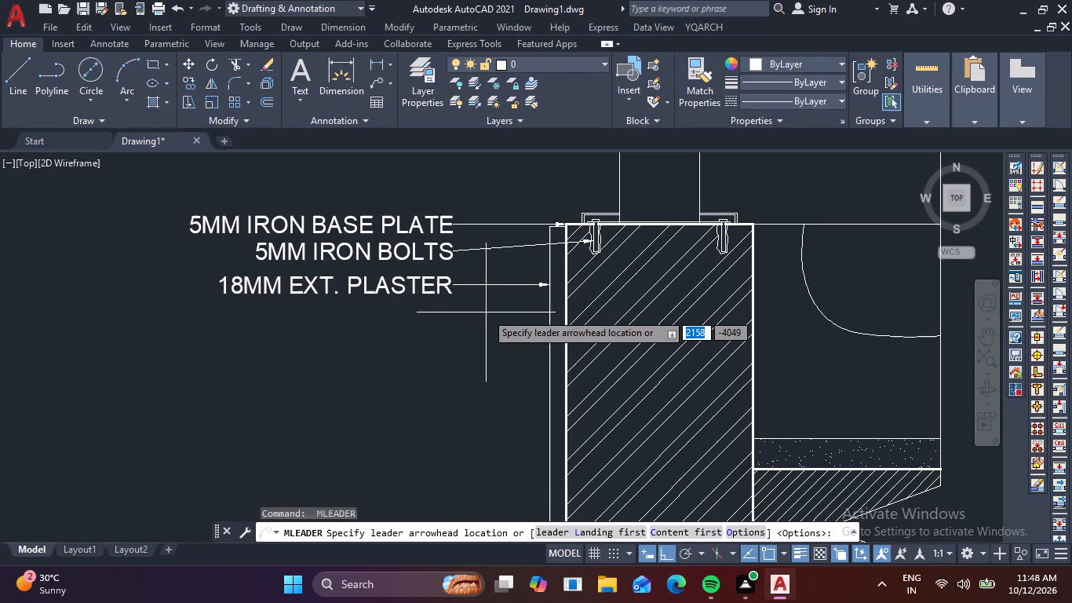
click(567, 323)
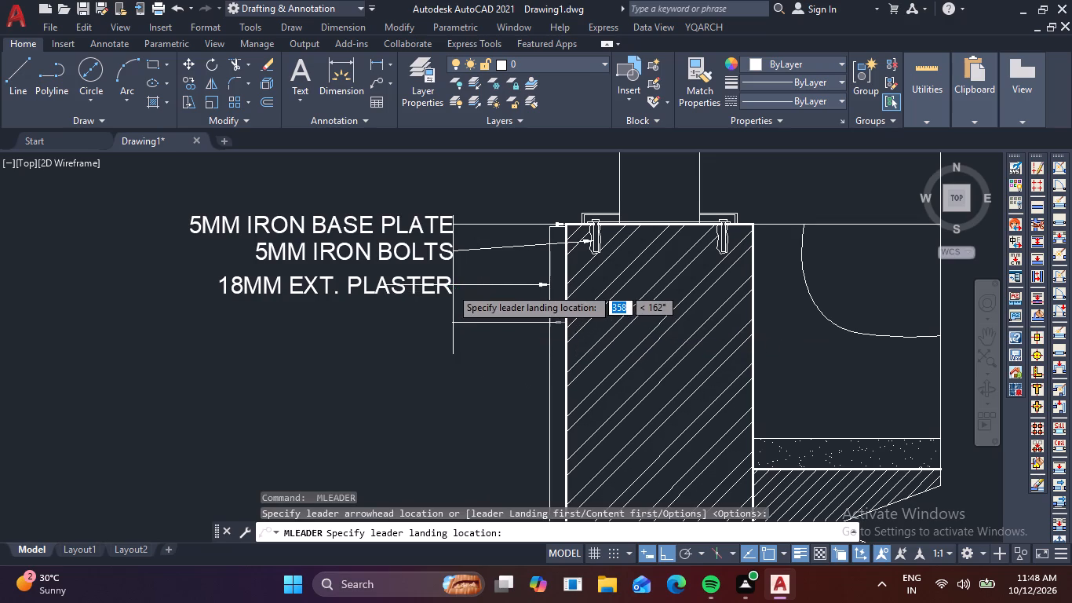
click(453, 321)
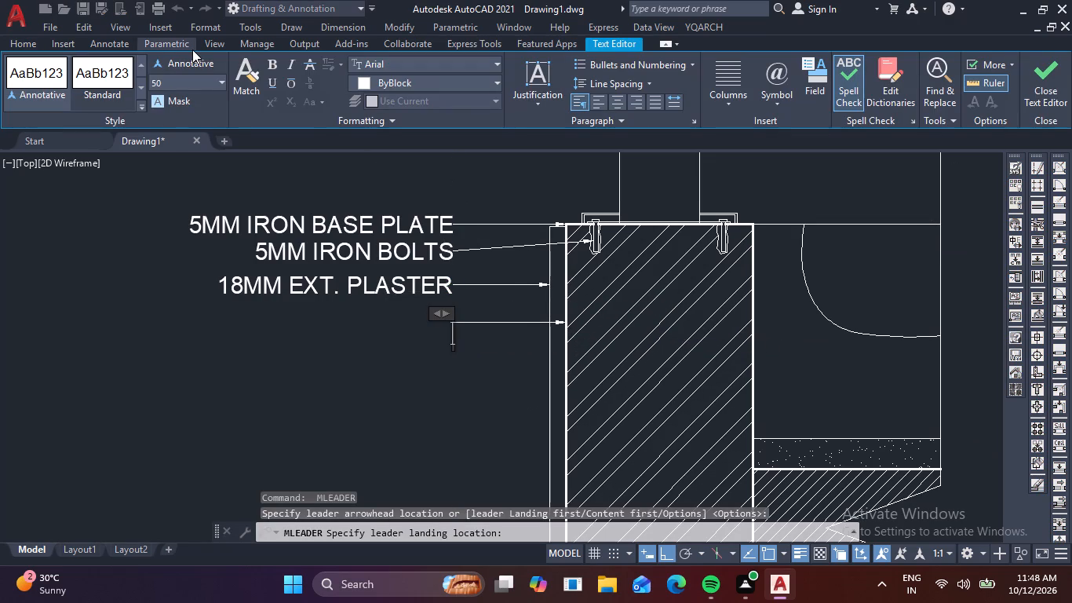
text(15)
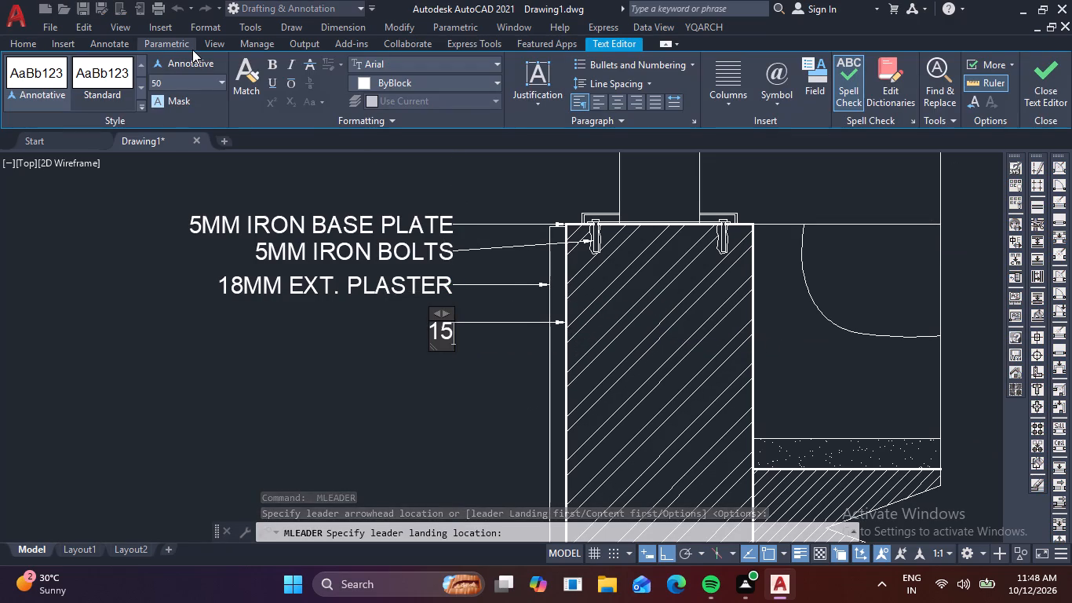
key(0)
text(MM)
key(space)
text(THK)
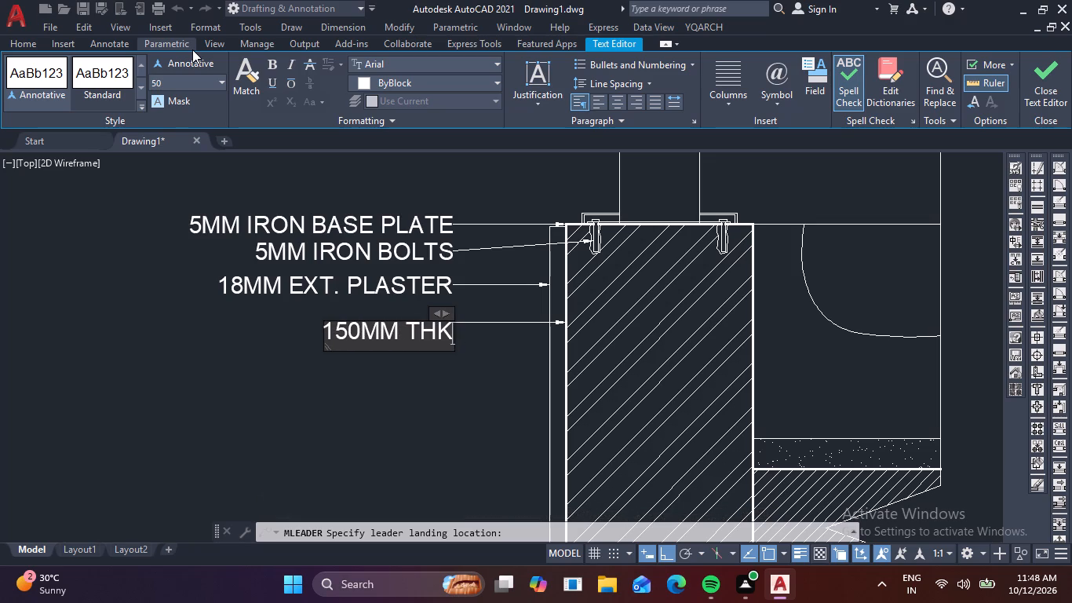
key(space)
text(B)
text(RI)
text(CK)
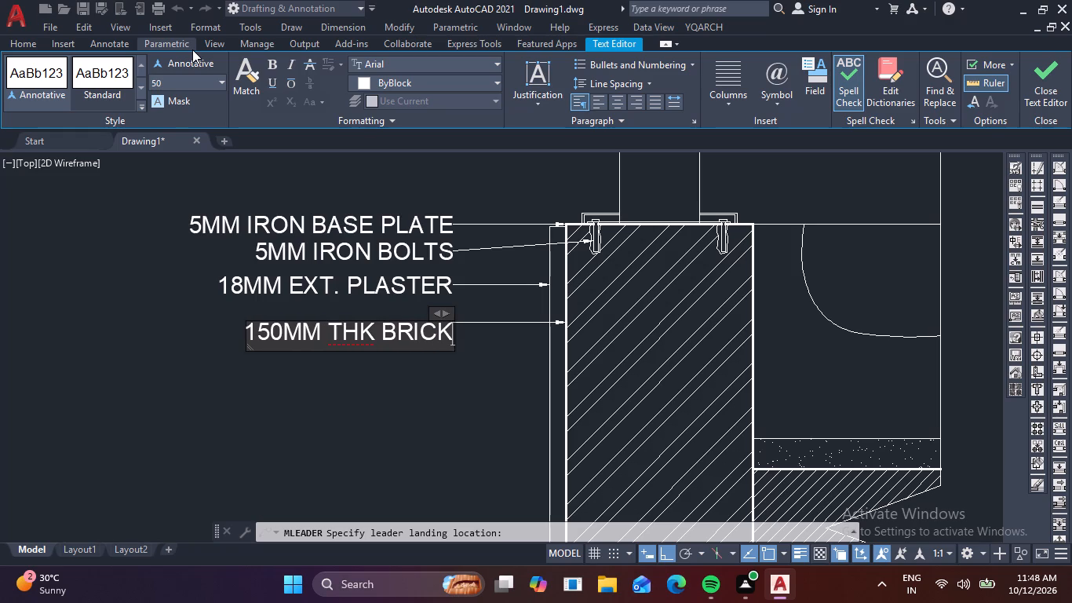
click(99, 251)
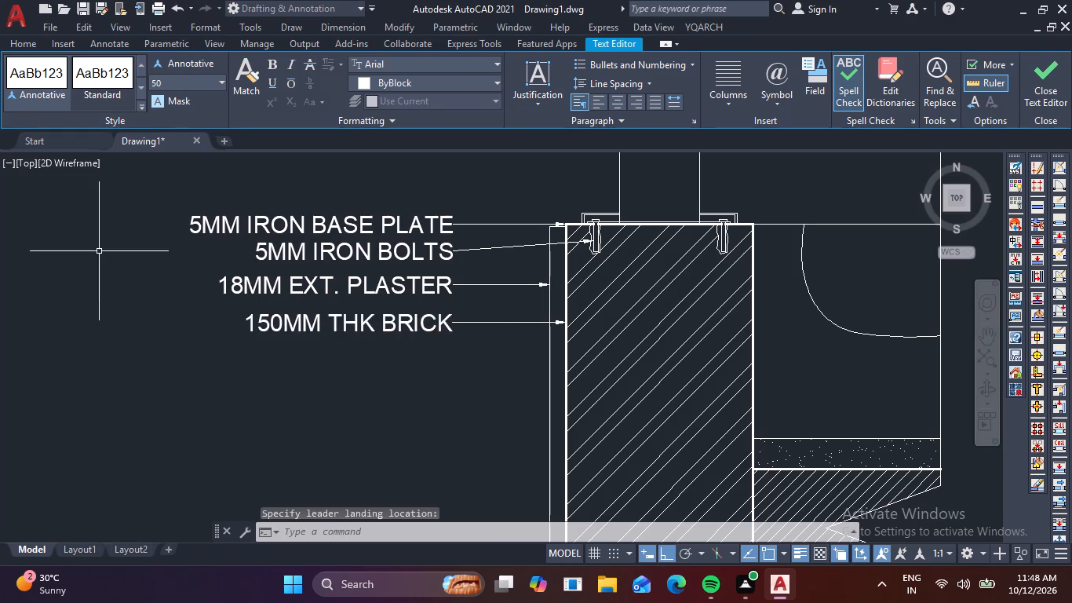
Add a multileader pointing to the edge of the concrete slab below the wall, labelled 150MM RCC SLAB and aligned with the labels above.
scroll(99, 252, down, 2)
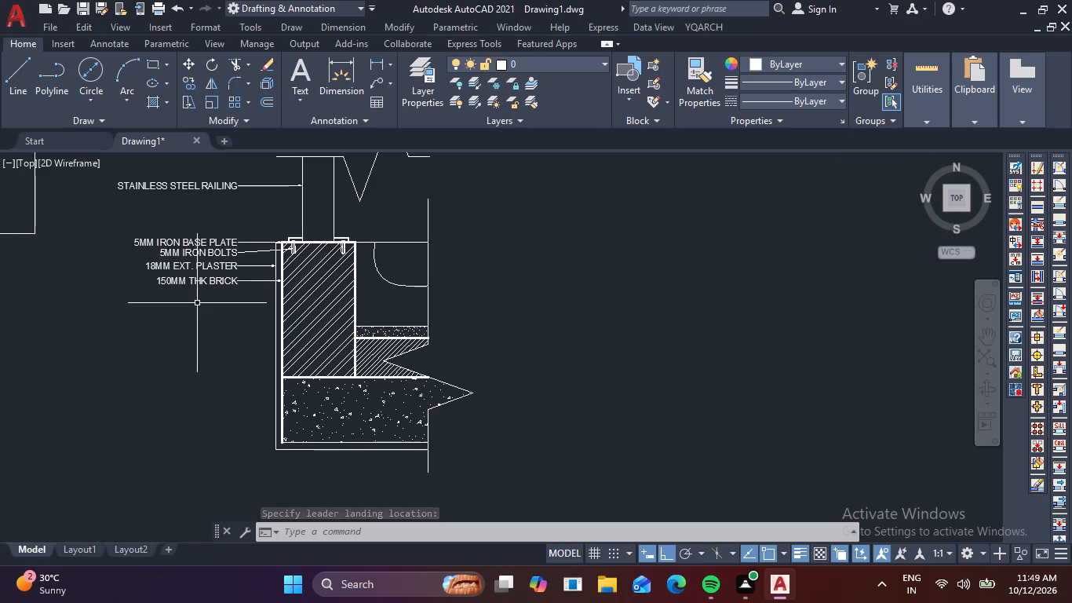
key(space)
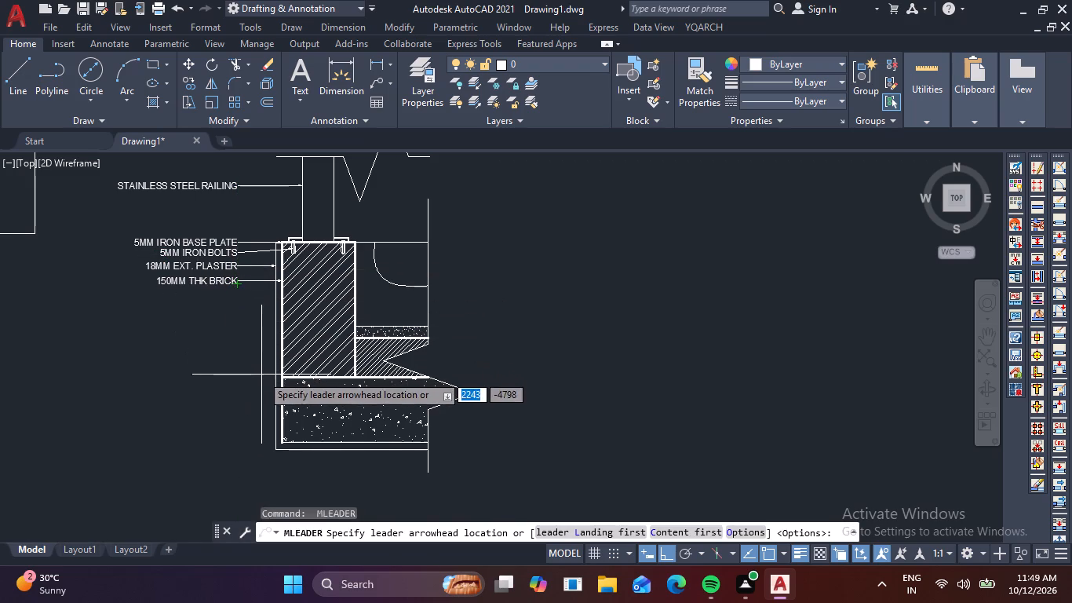
scroll(283, 439, up, 1)
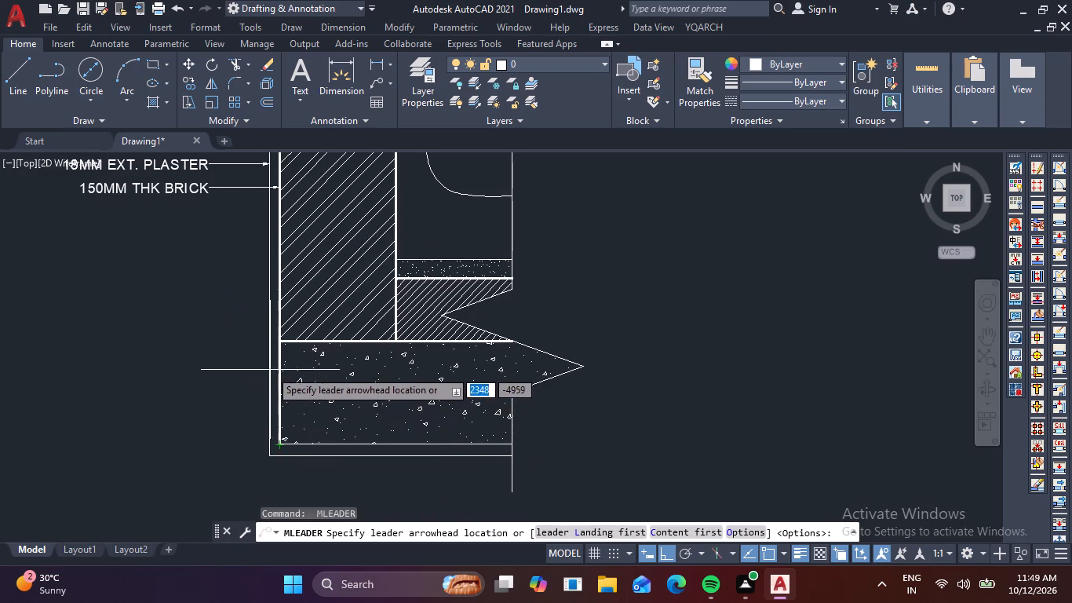
click(279, 365)
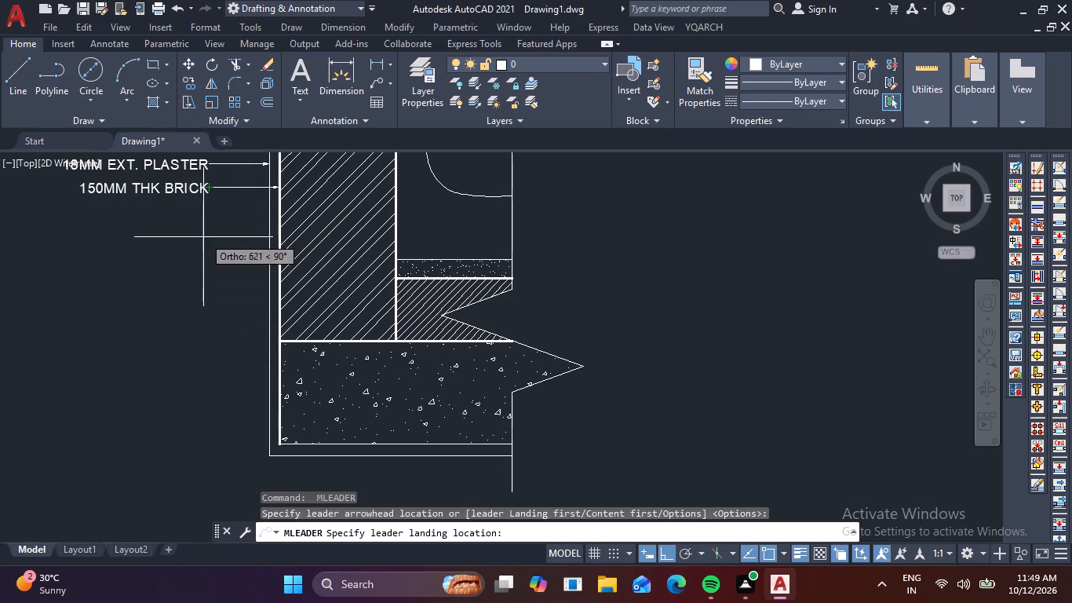
click(210, 364)
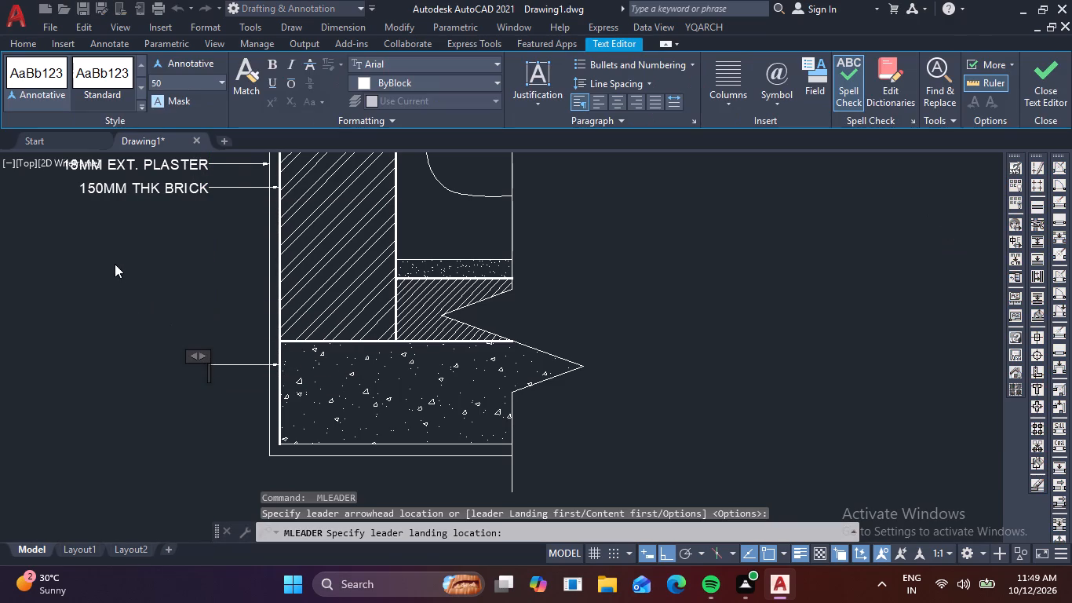
text(150)
text(MM)
key(space)
text(RCC)
key(space)
text(S)
text(LA)
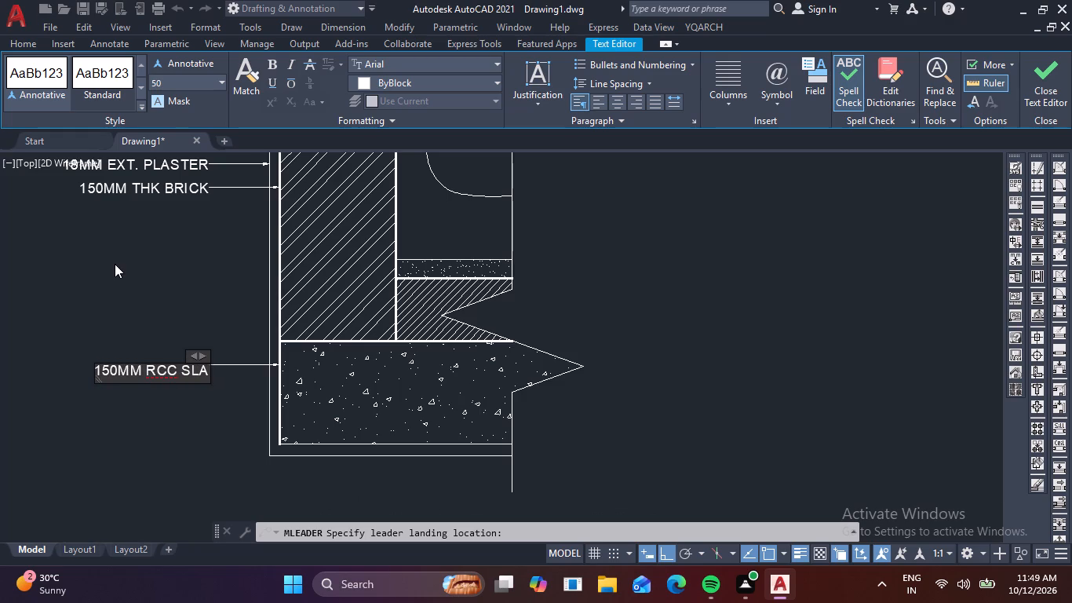
key(b)
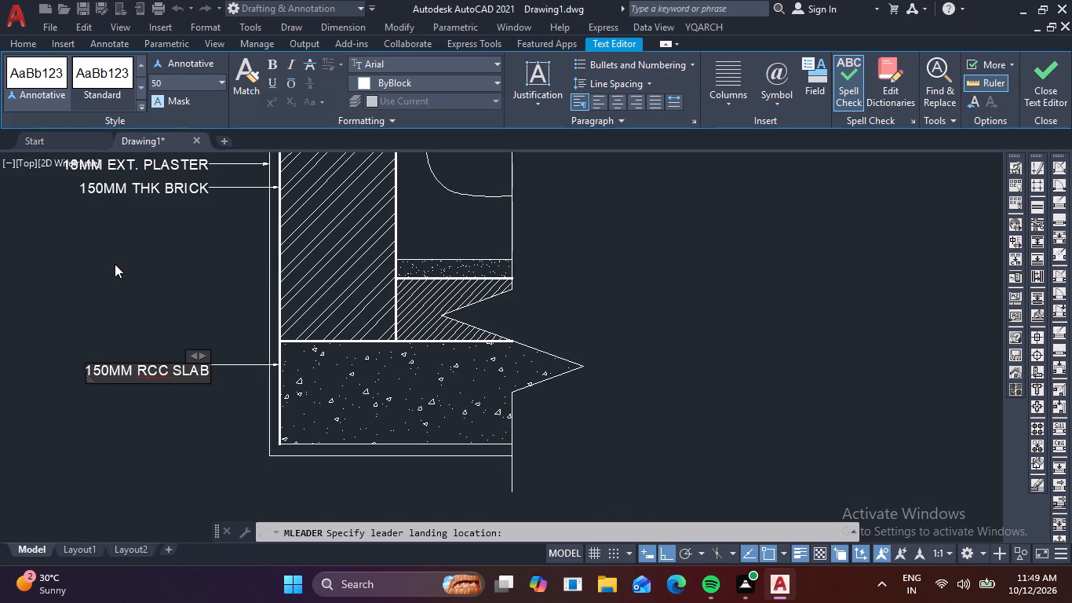
click(628, 262)
Modify the Standard multileader style to allow a maximum of 3 leader points and set it current.
scroll(628, 262, down, 2)
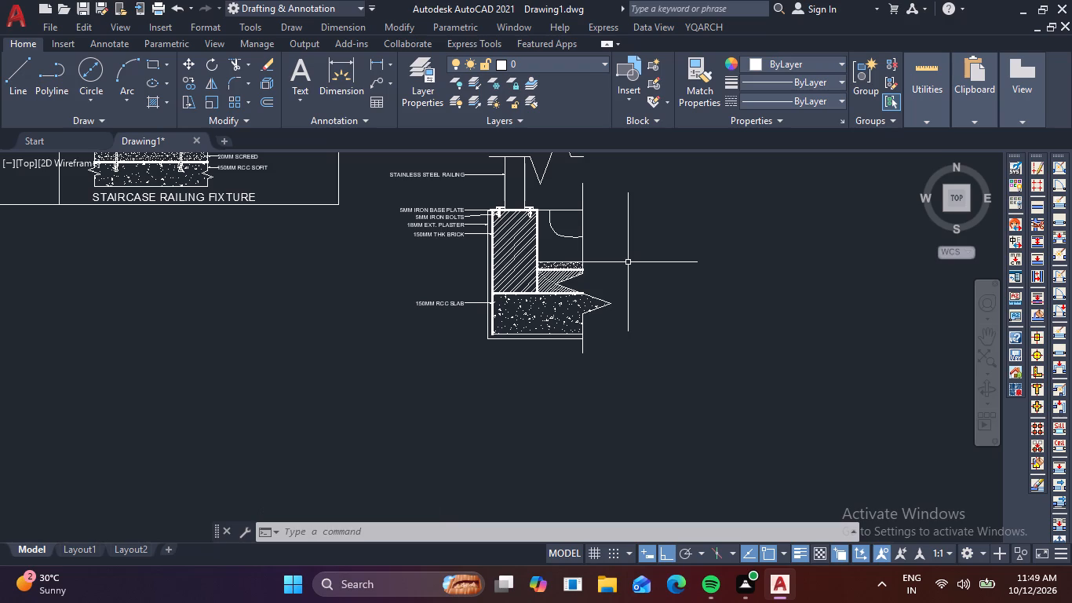
text(MLS)
key(space)
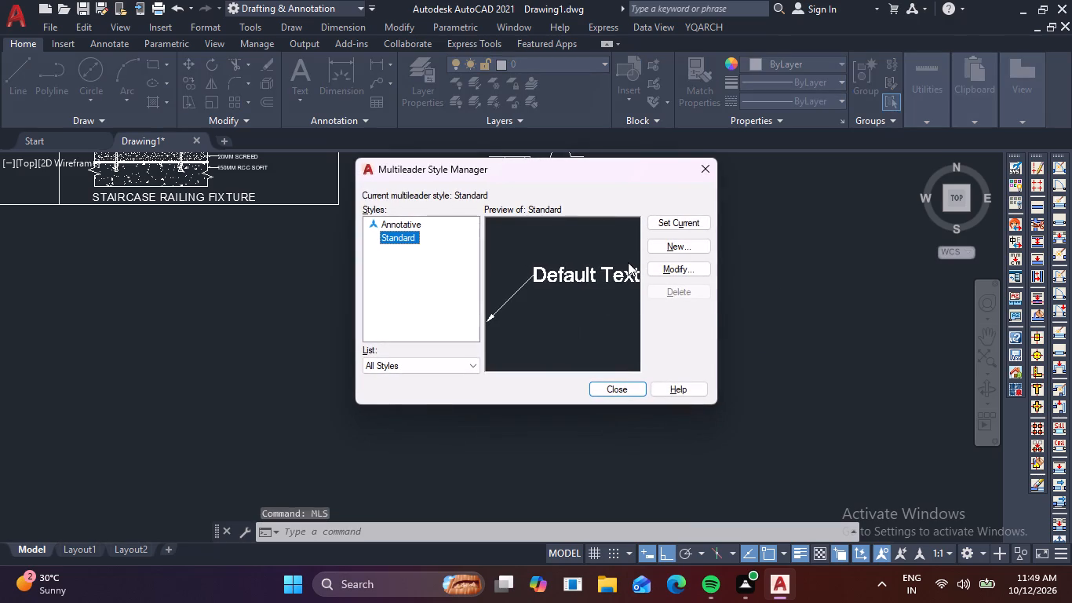
click(660, 266)
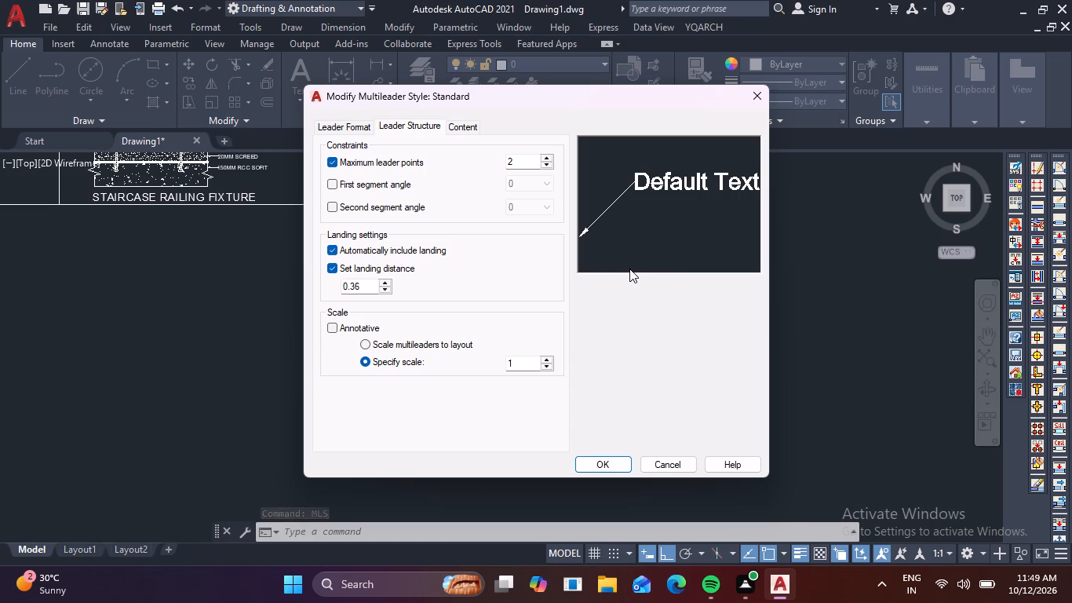
click(546, 159)
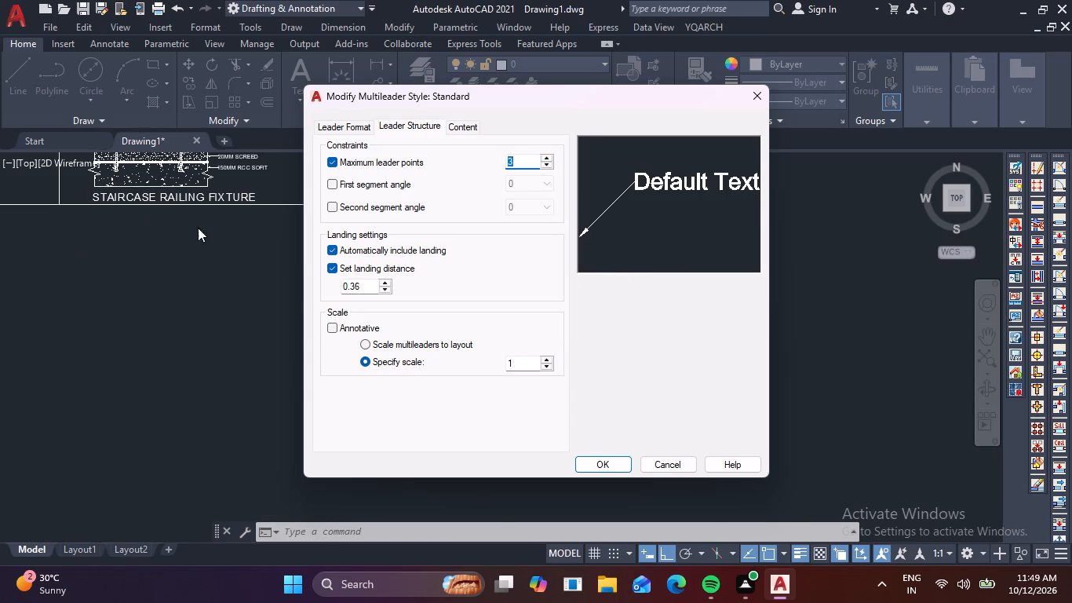
click(617, 464)
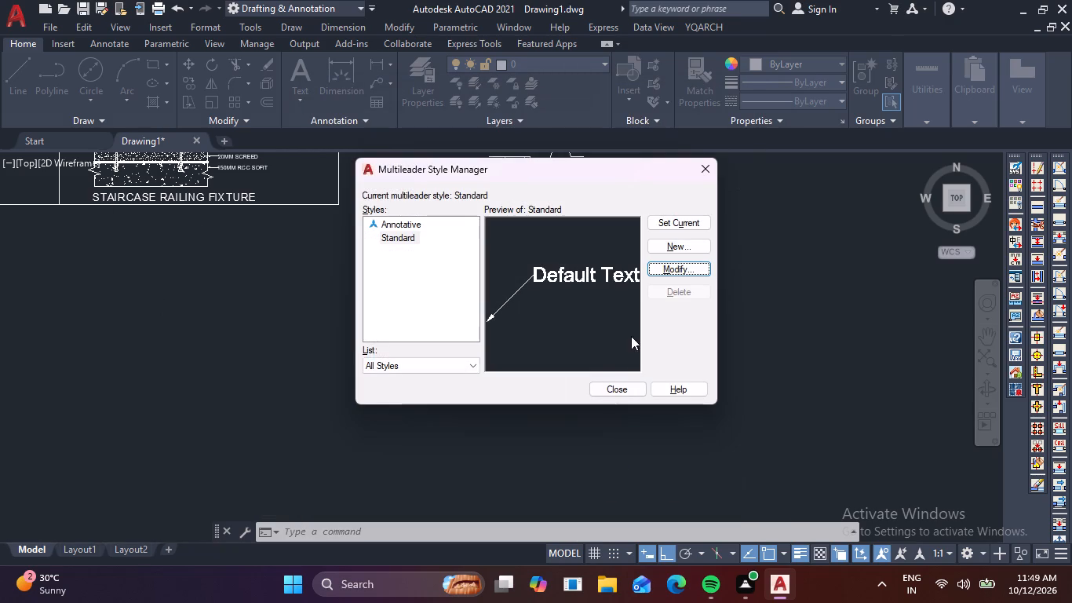
click(692, 223)
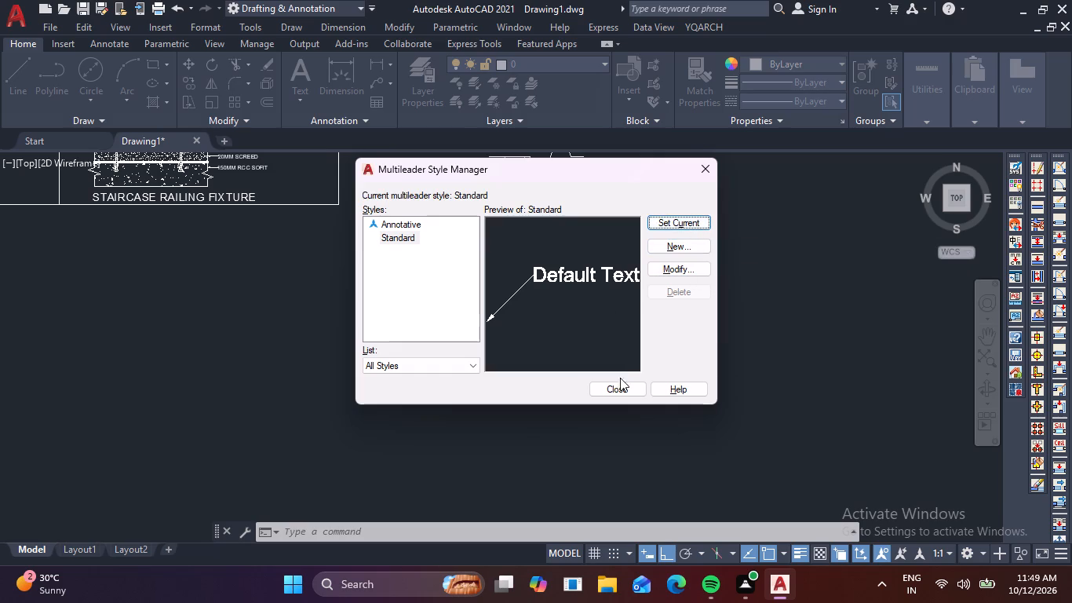
click(622, 386)
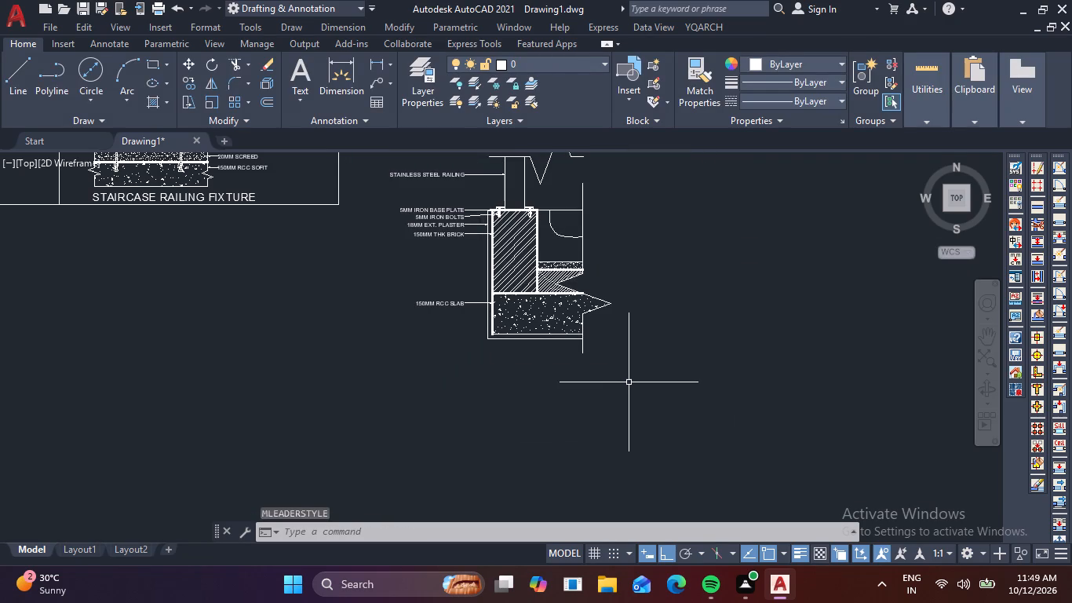
Add a three-point multileader with a right-angle bend from the cover over the railing base plate, labelled METAL COVER and aligned with the other labels.
scroll(531, 192, up, 2)
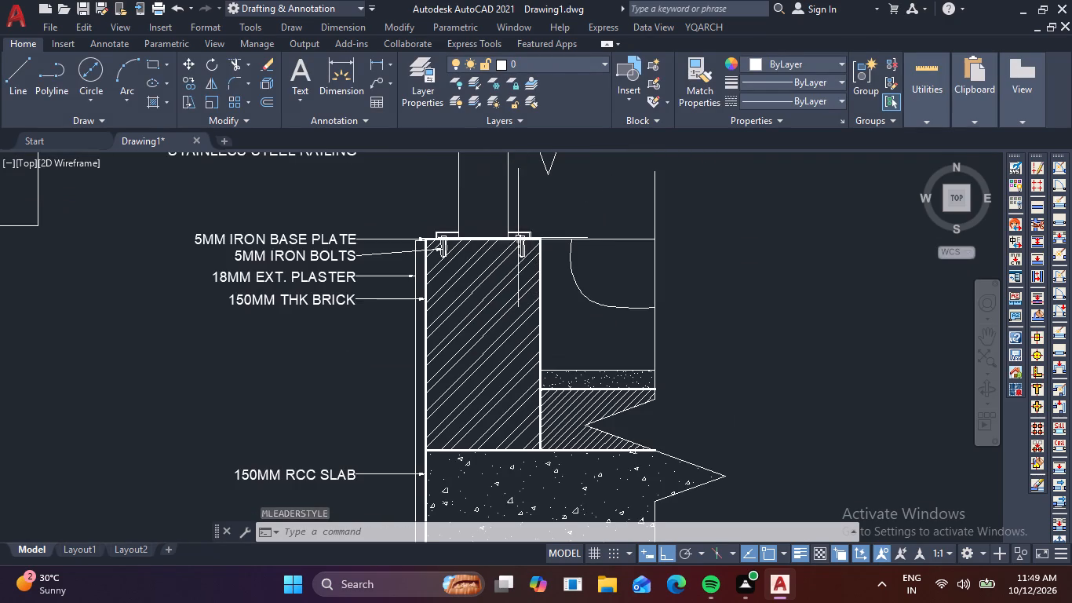
key(m)
key(l)
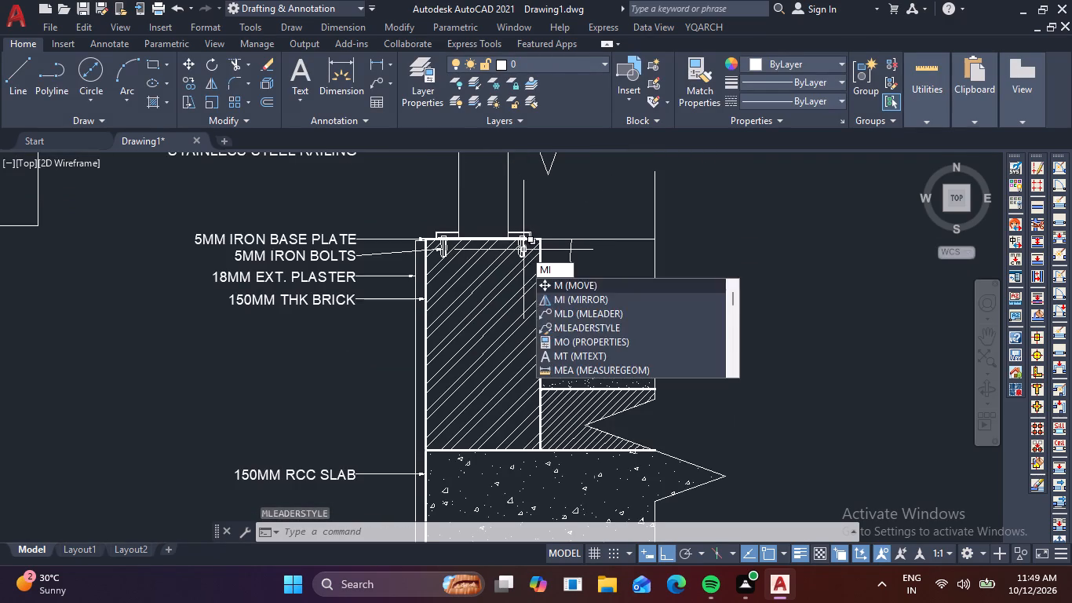
key(u)
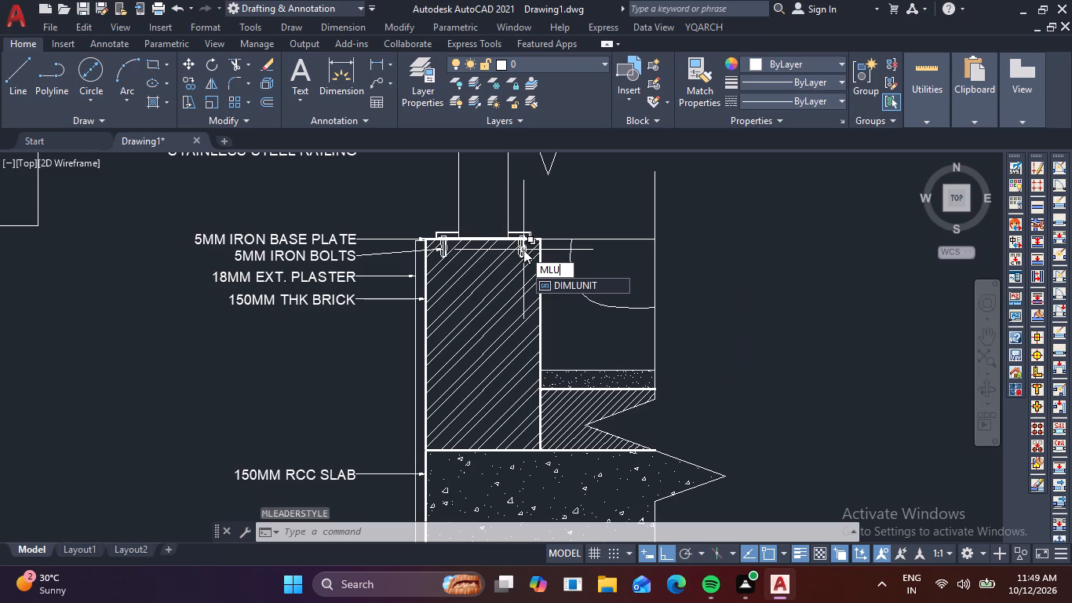
key(BackSpace)
key(BackSpace)
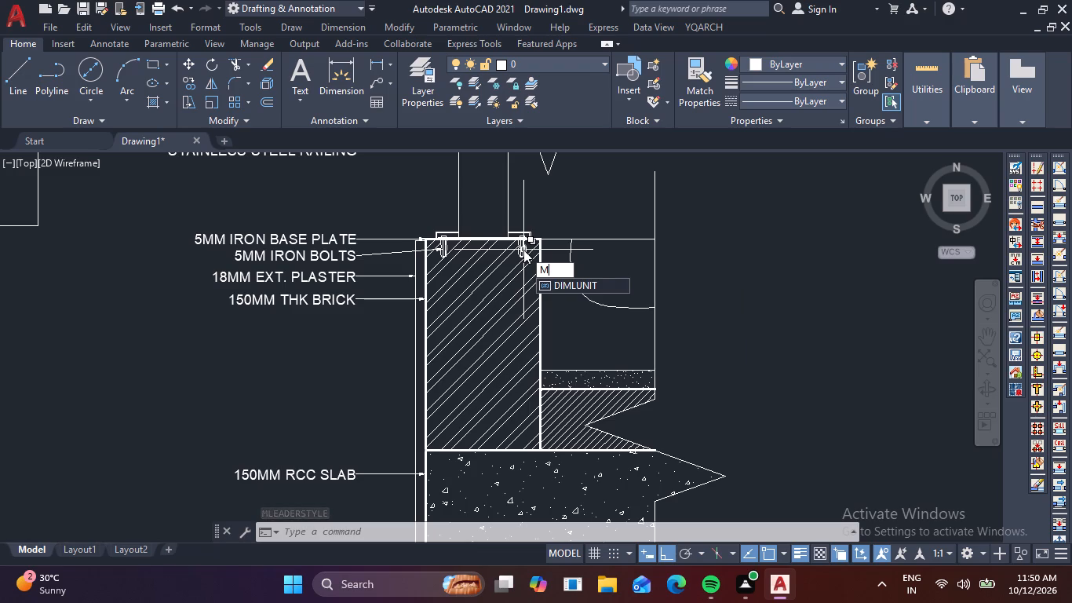
key(u)
key(l)
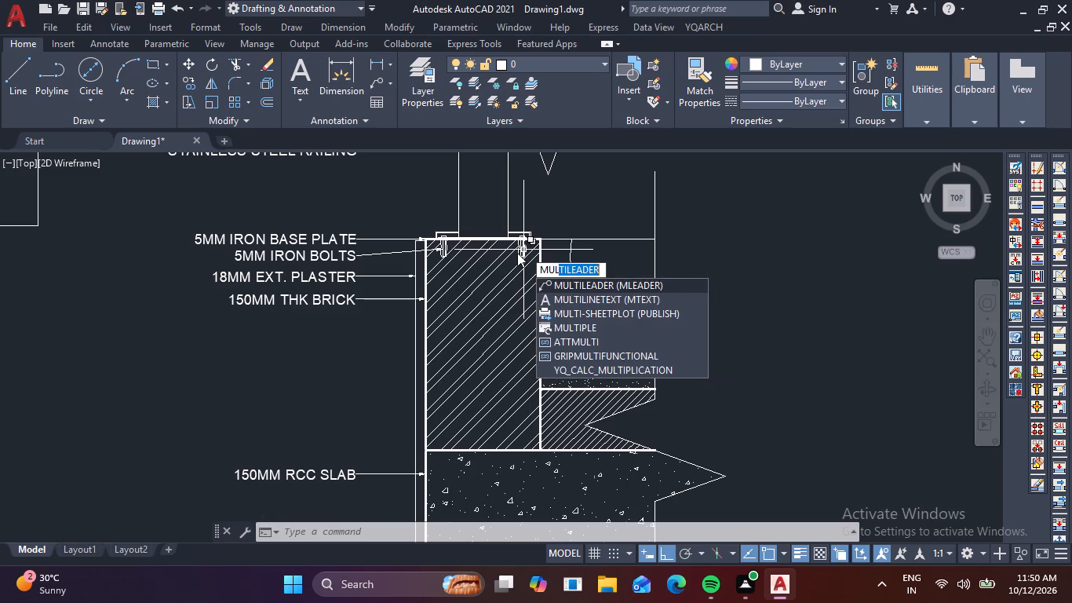
key(t)
key(space)
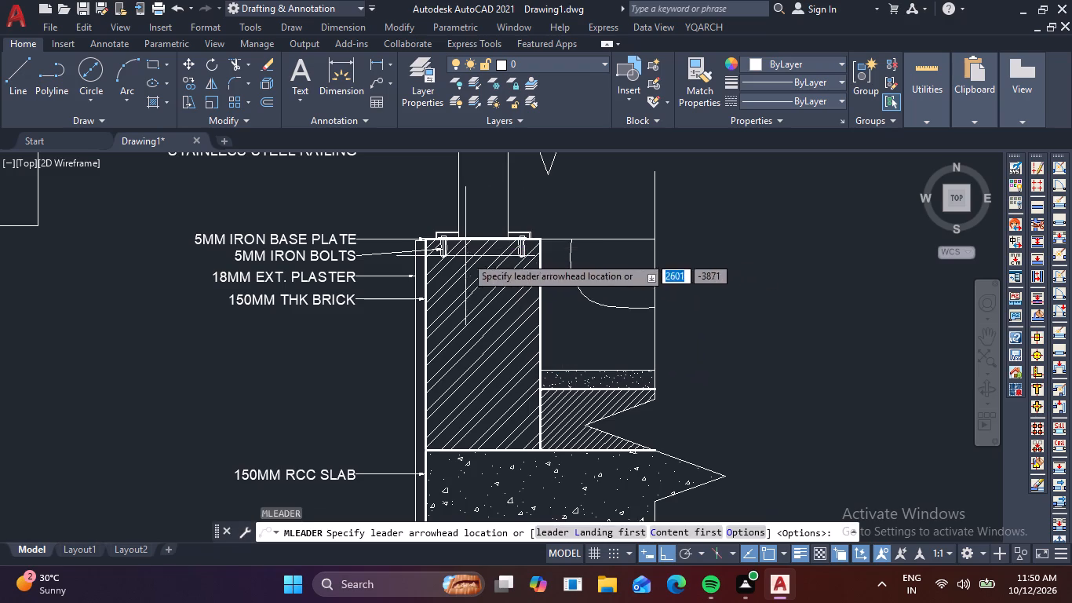
scroll(439, 243, up, 2)
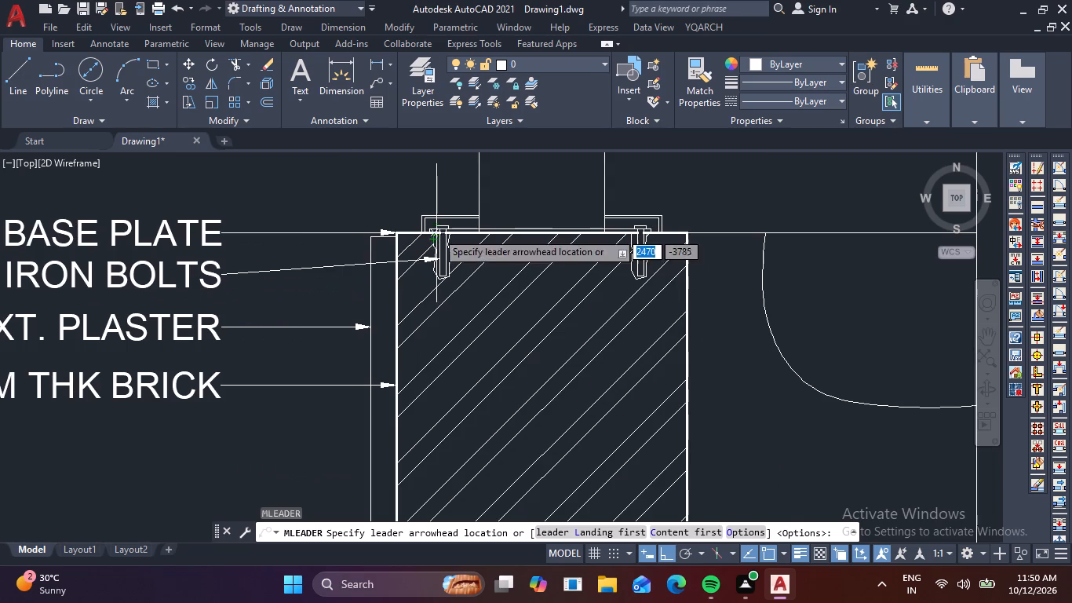
click(435, 214)
middle_drag(450, 166, 458, 286)
scroll(451, 263, down, 1)
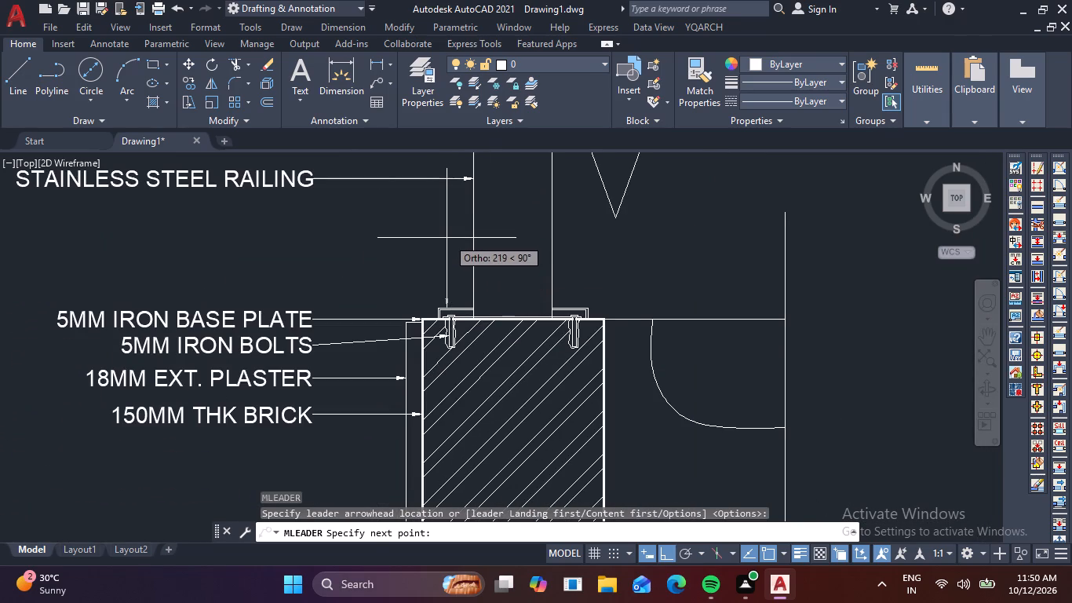
click(447, 238)
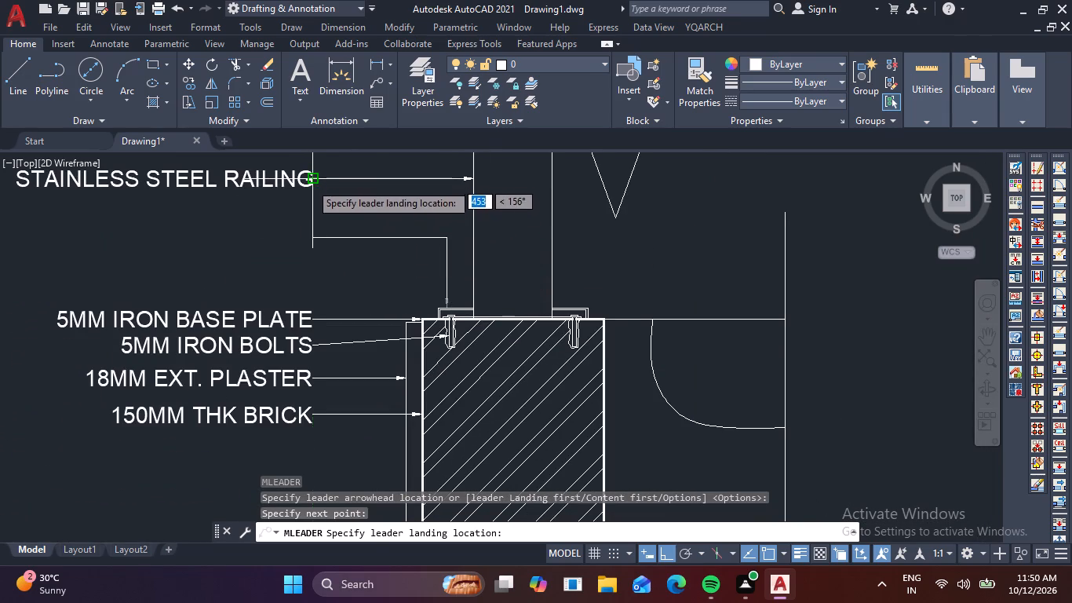
click(315, 236)
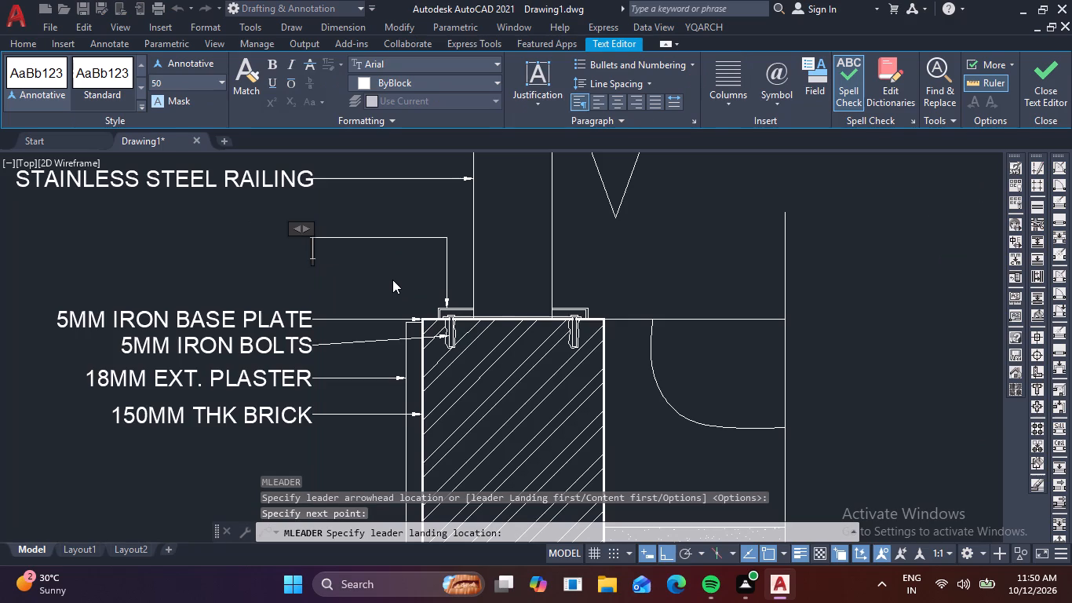
text(ME)
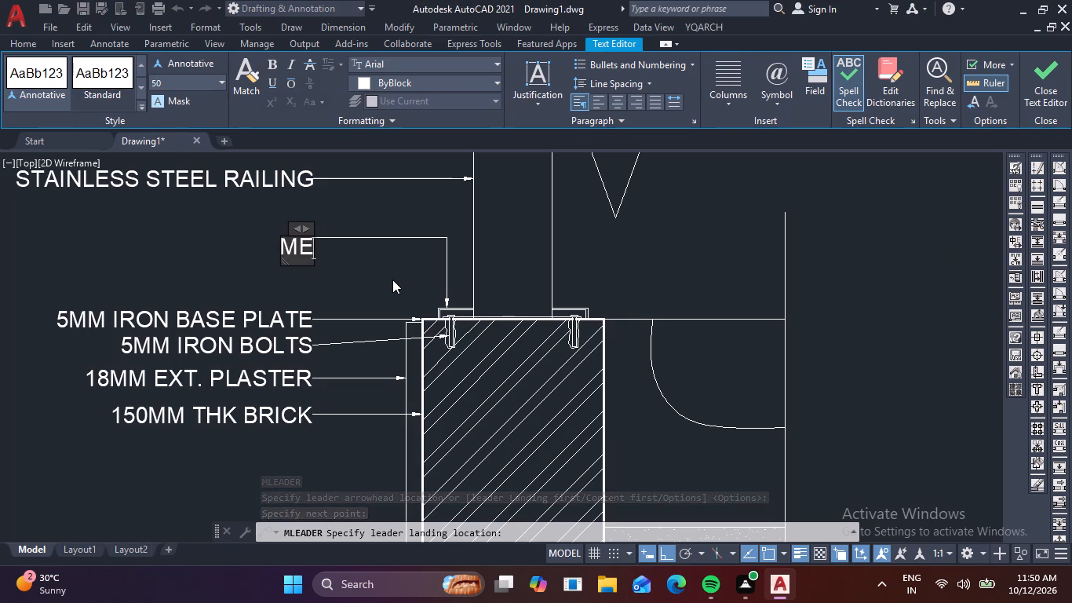
text(TAK)
key(BackSpace)
key(l)
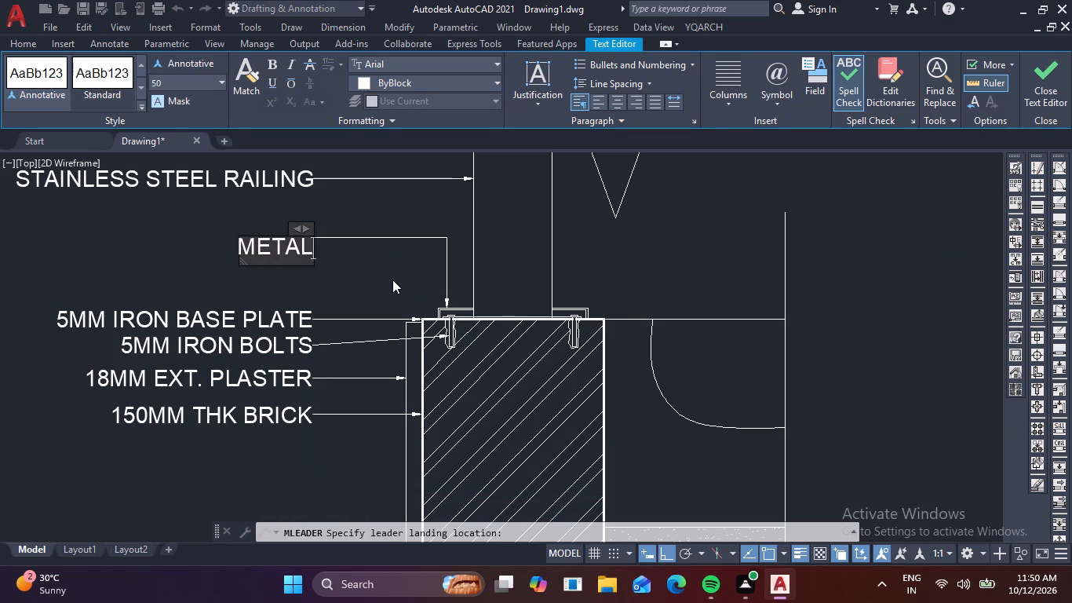
key(space)
text(C)
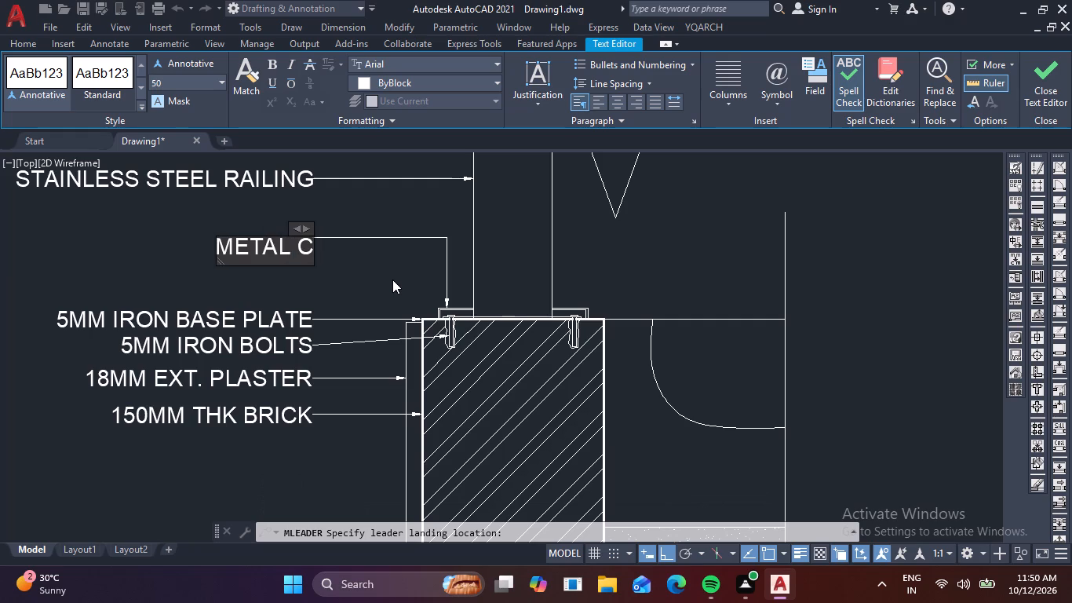
text(OVER)
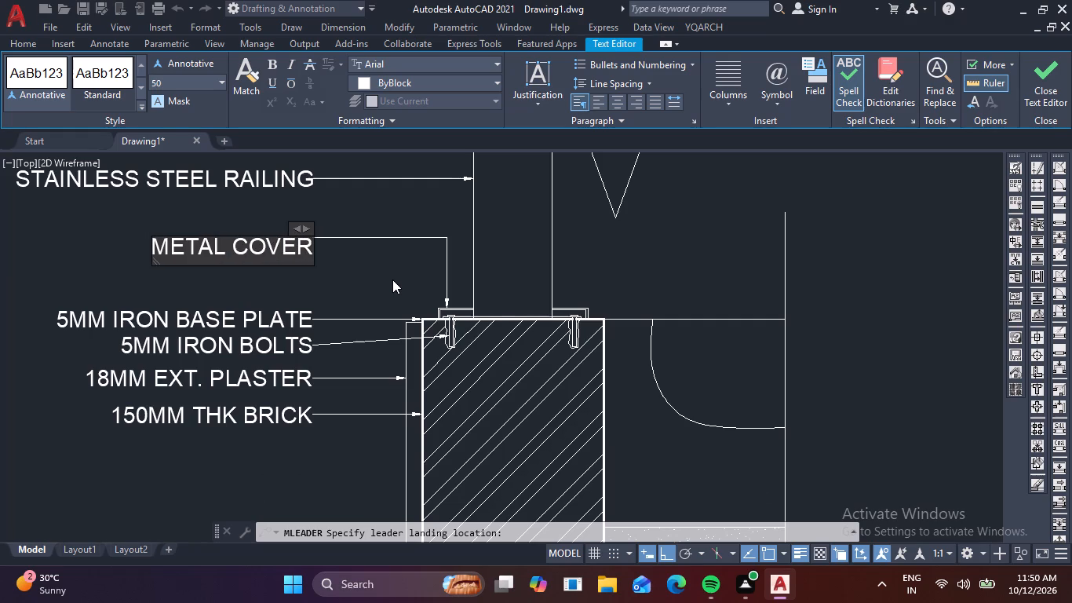
click(804, 176)
Draw a rectangular frame around the whole parapet wall detail and its labels.
scroll(805, 176, down, 2)
middle_drag(687, 265, 534, 357)
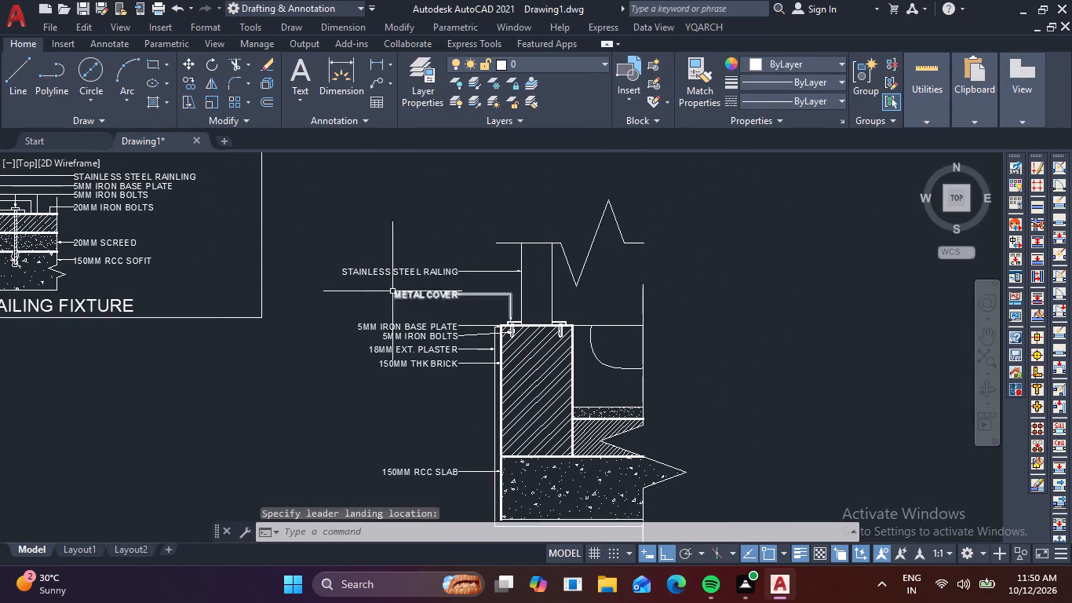
click(153, 65)
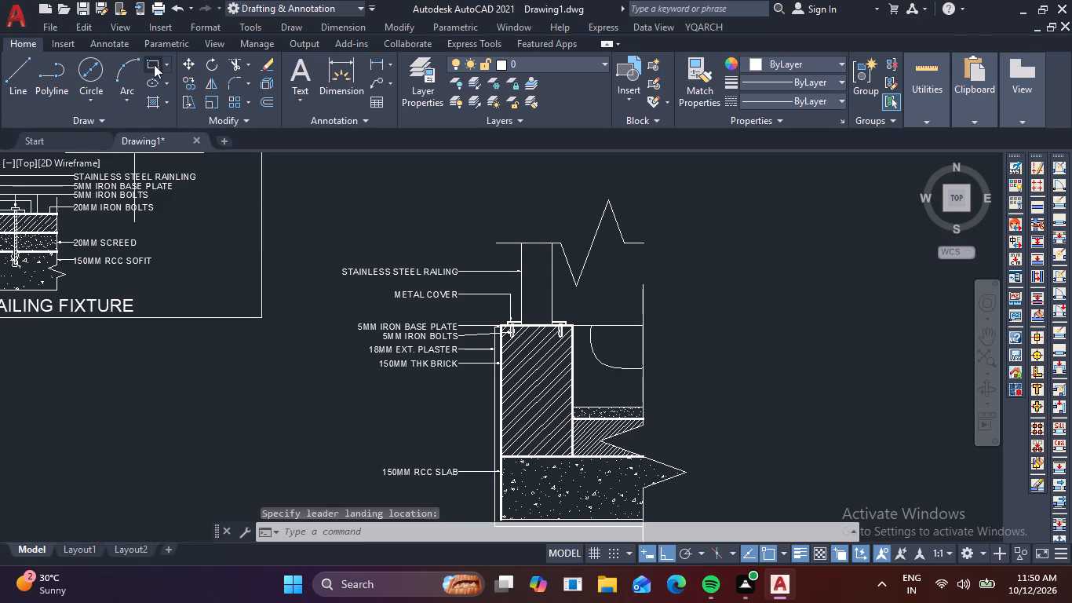
click(312, 206)
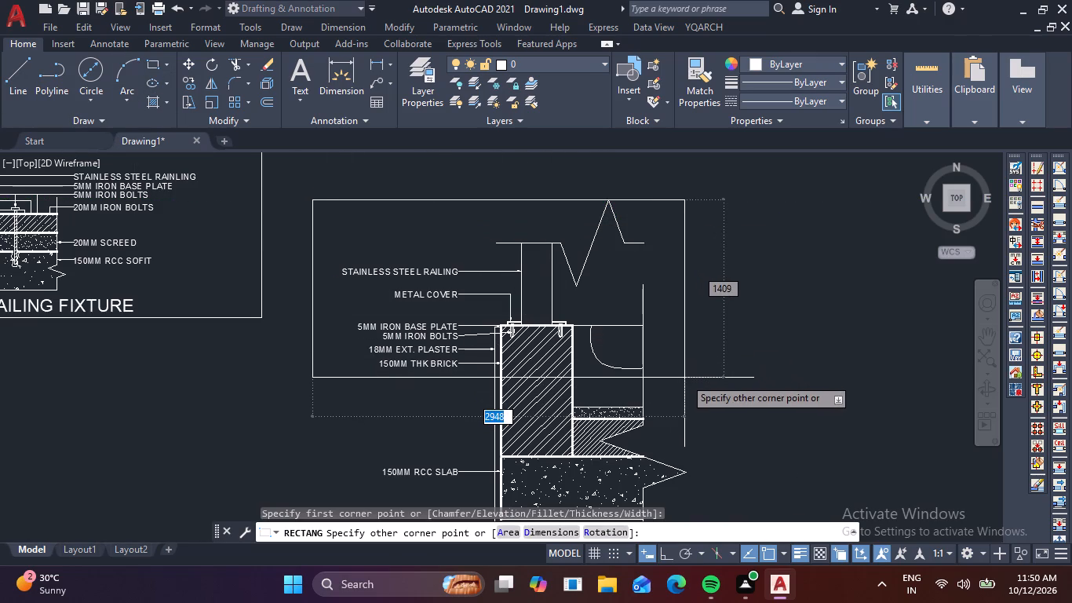
scroll(684, 378, down, 1)
middle_drag(684, 378, 665, 294)
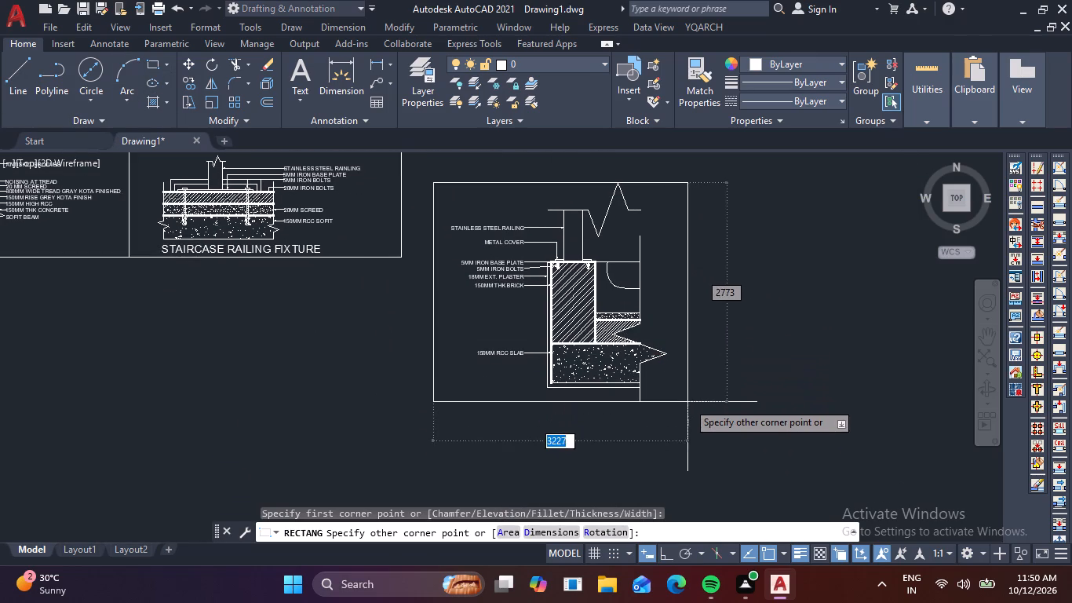
click(677, 411)
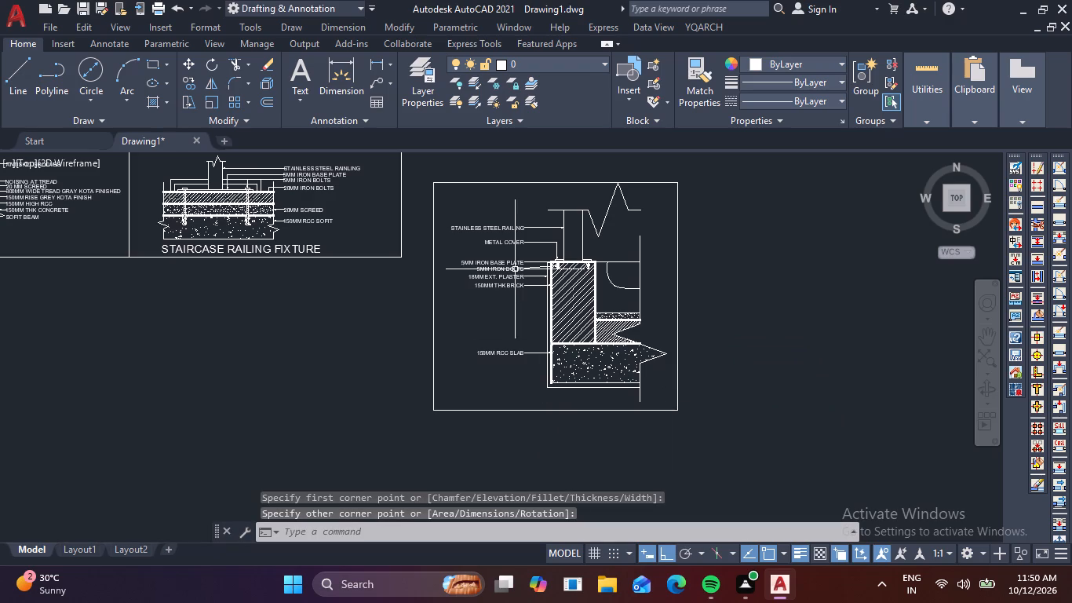
Move the framed parapet wall detail so its top-left corner meets the top-right corner of the STAIRCASE RAILING FIXTURE frame.
click(730, 440)
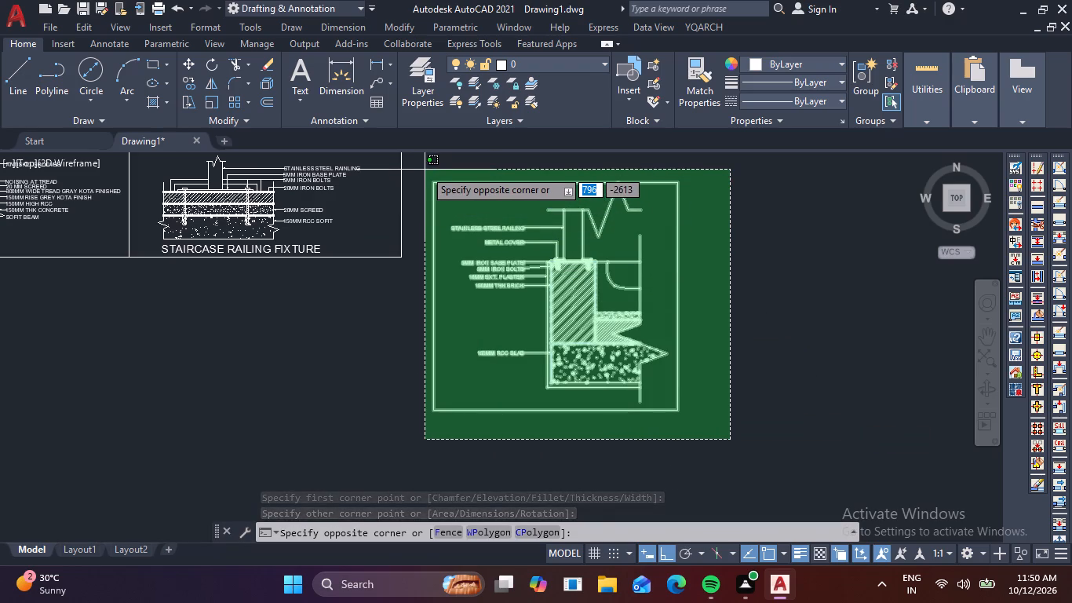
click(425, 170)
text(M)
key(space)
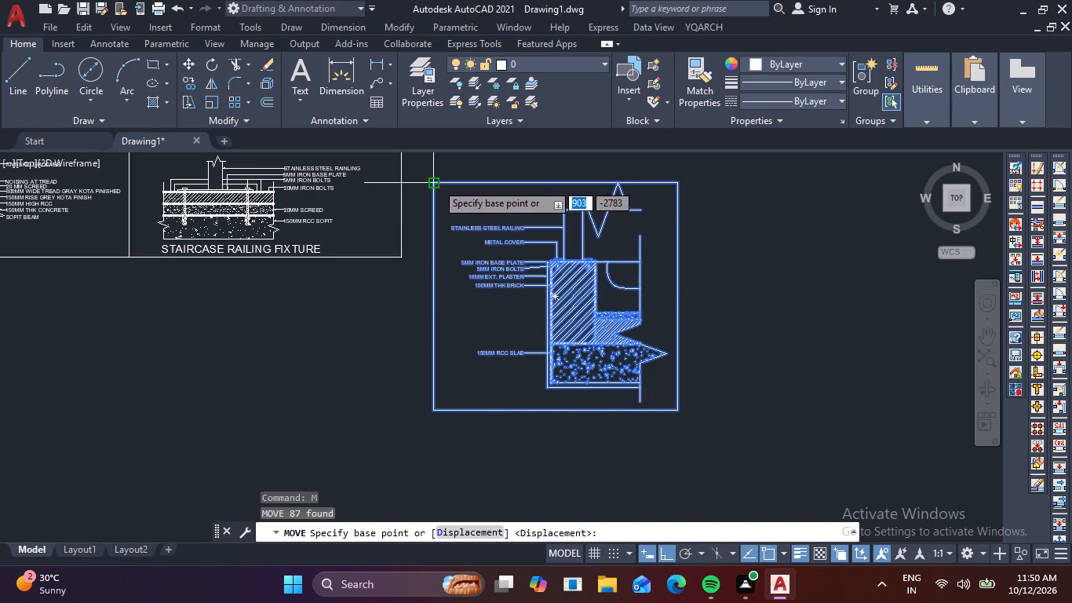
click(436, 184)
middle_drag(428, 167, 470, 334)
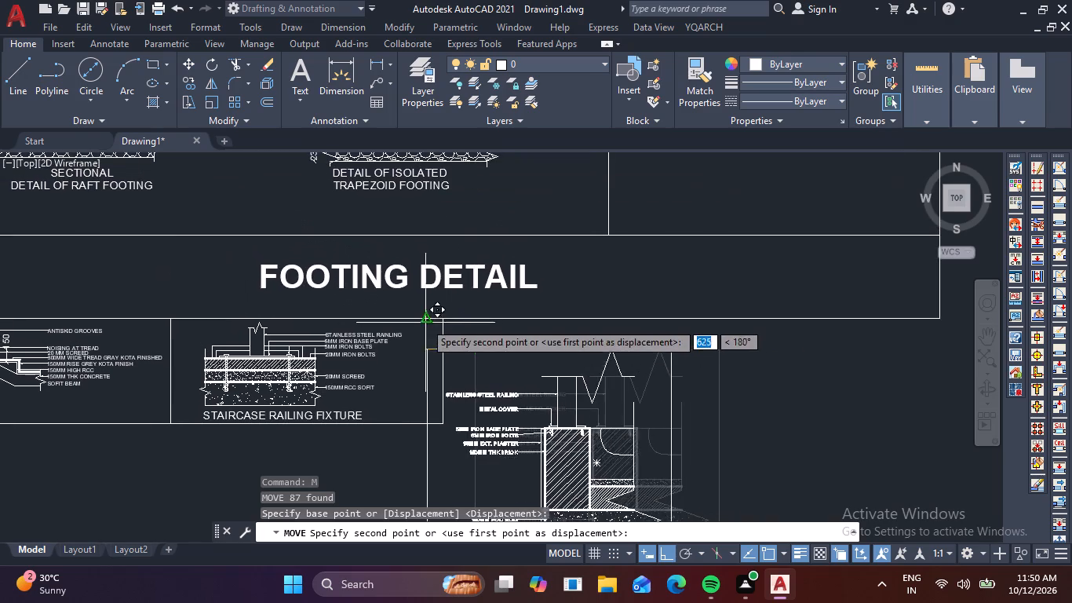
click(441, 317)
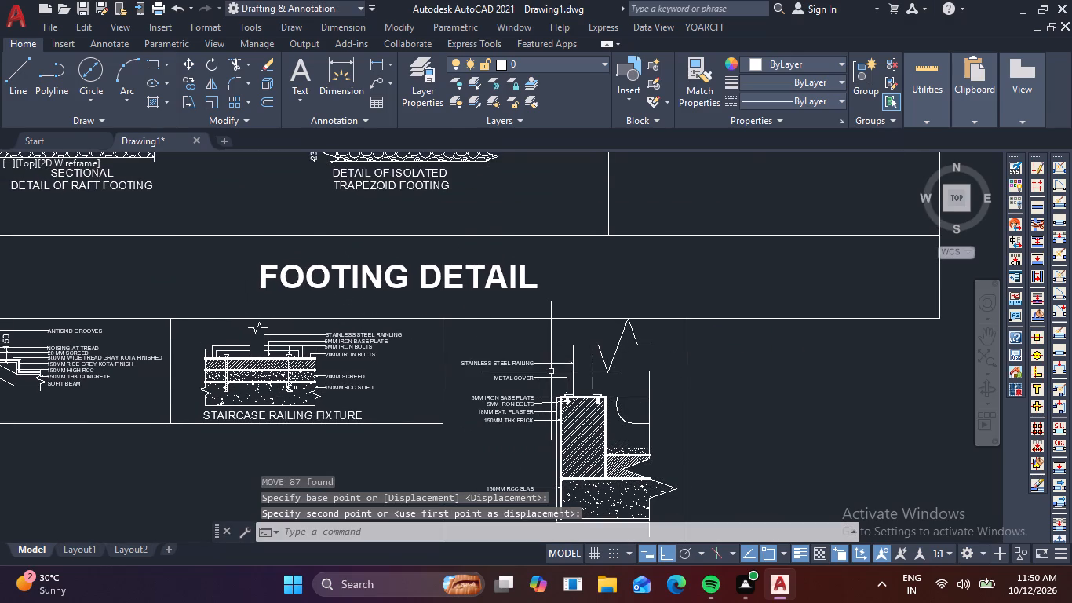
Copy the STAIRCASE RAILING FIXTURE title, with Ortho off, to just below the slab inside the parapet wall detail's frame.
scroll(552, 372, down, 1)
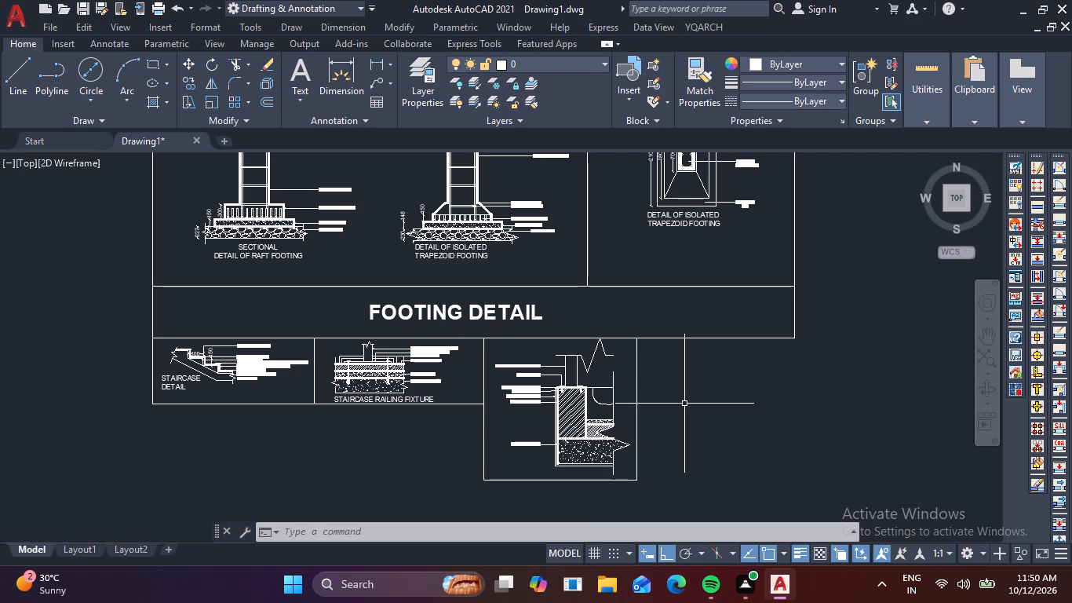
scroll(684, 404, up, 1)
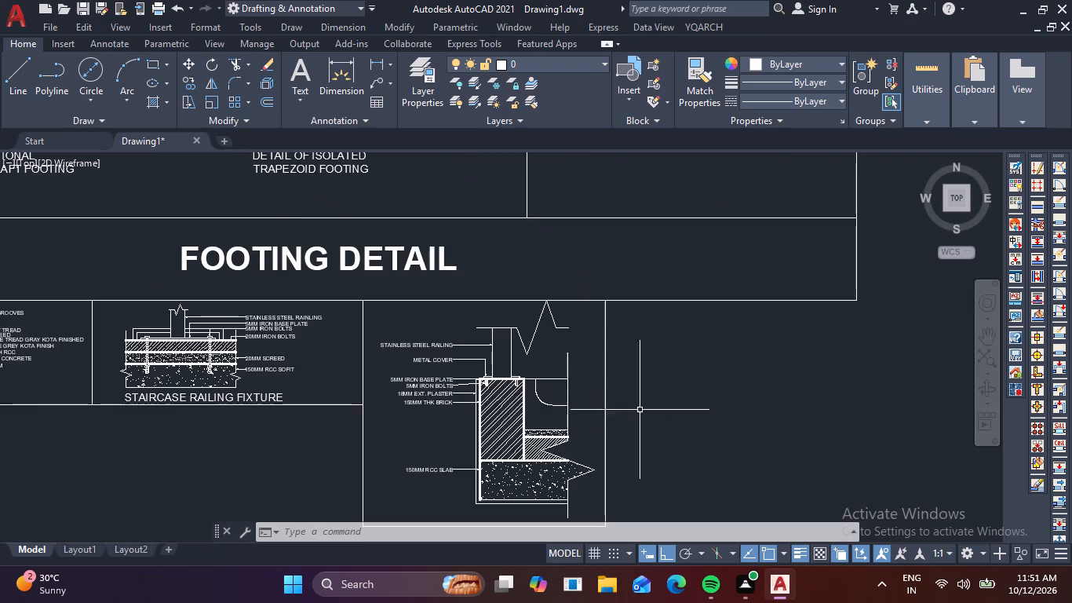
scroll(242, 411, up, 1)
click(232, 386)
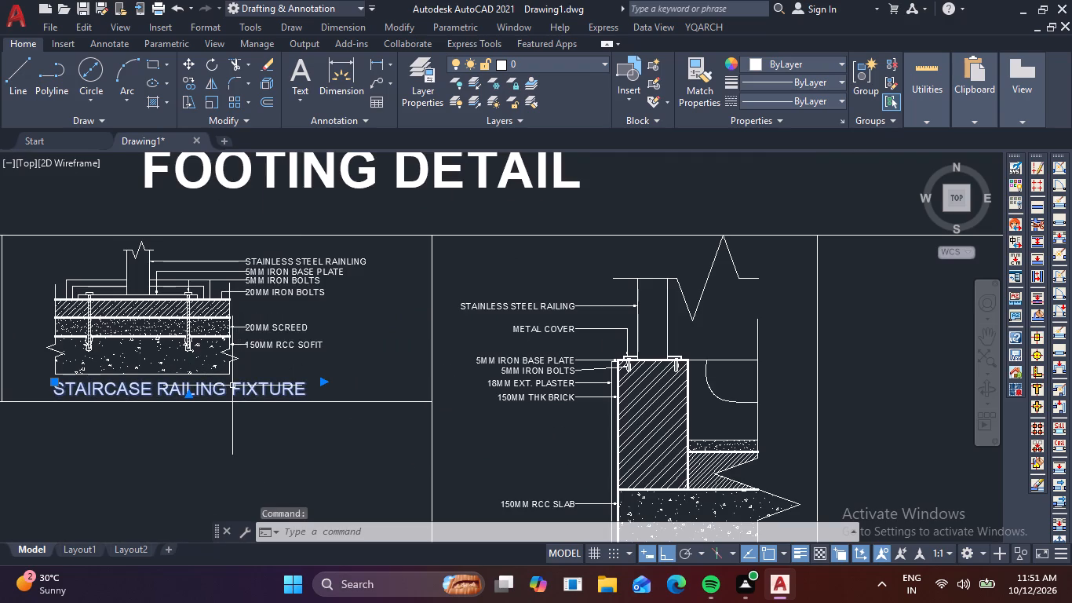
text(CO)
key(space)
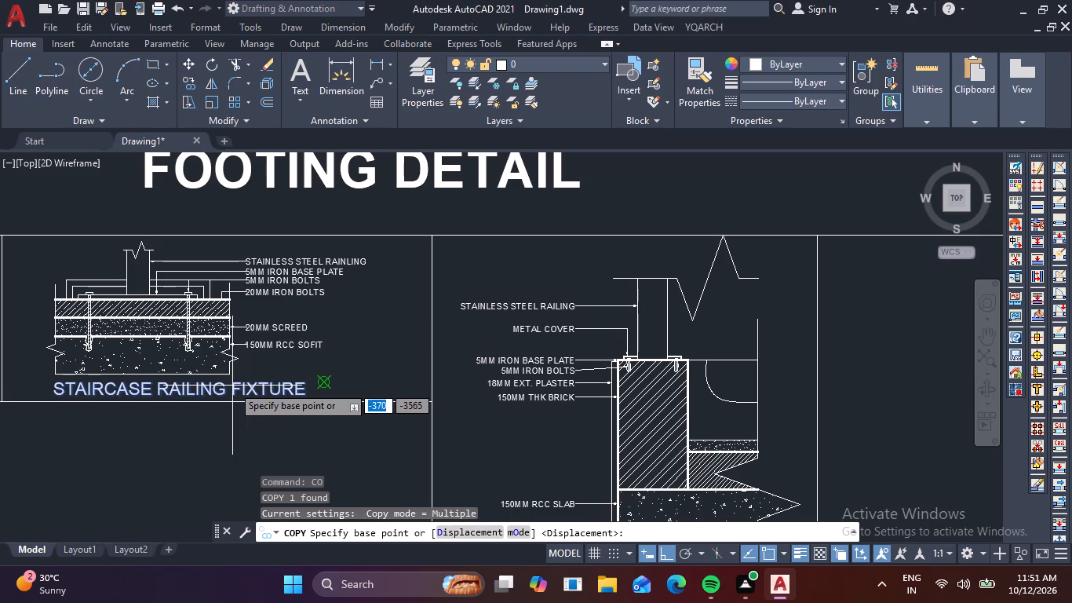
click(232, 386)
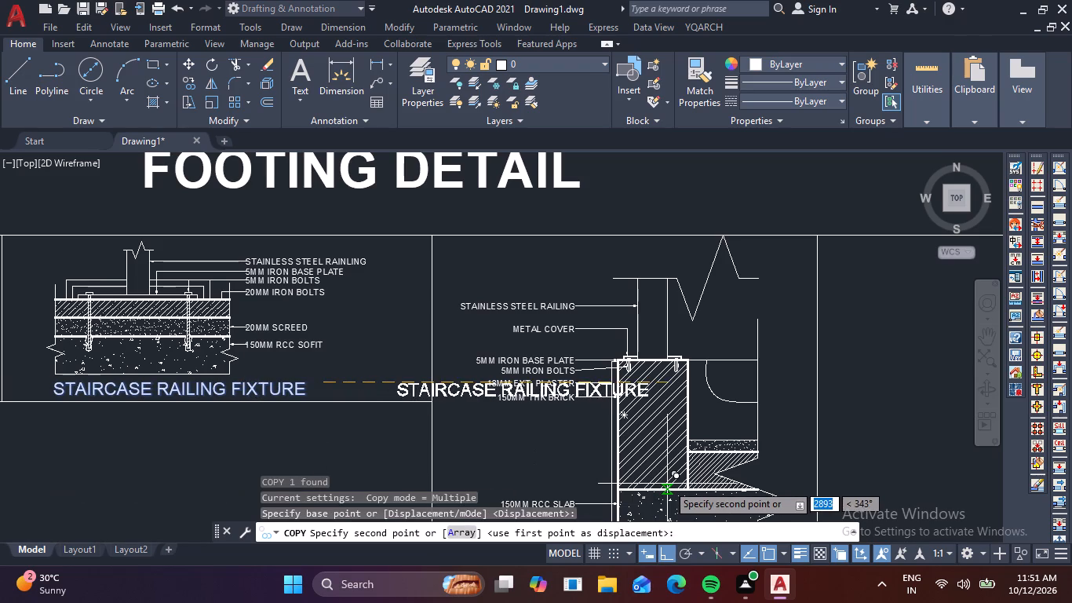
key(F8)
middle_drag(668, 474, 700, 417)
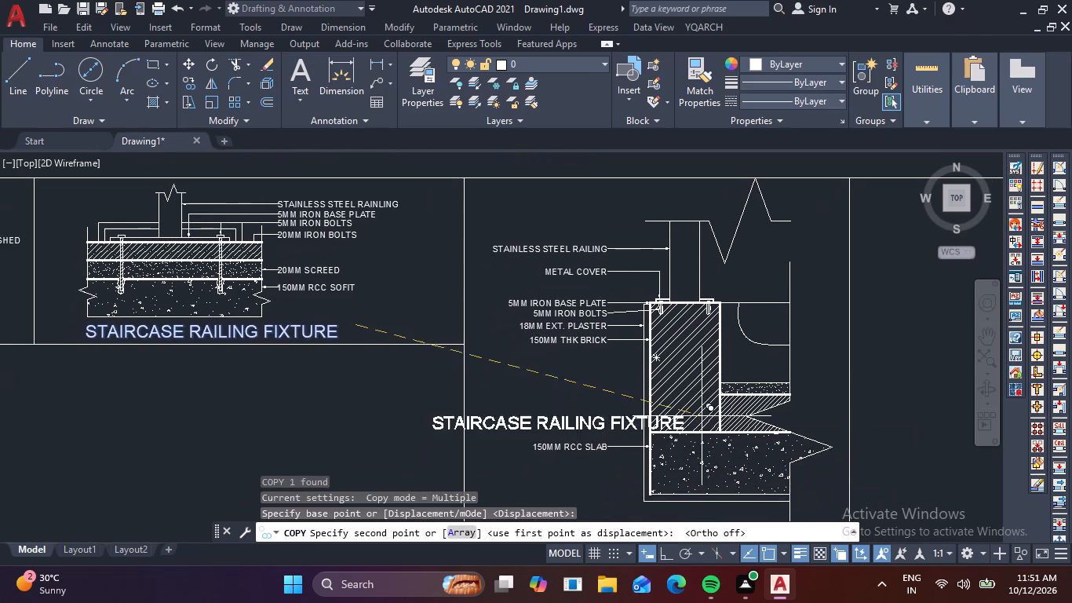
middle_drag(728, 458, 753, 402)
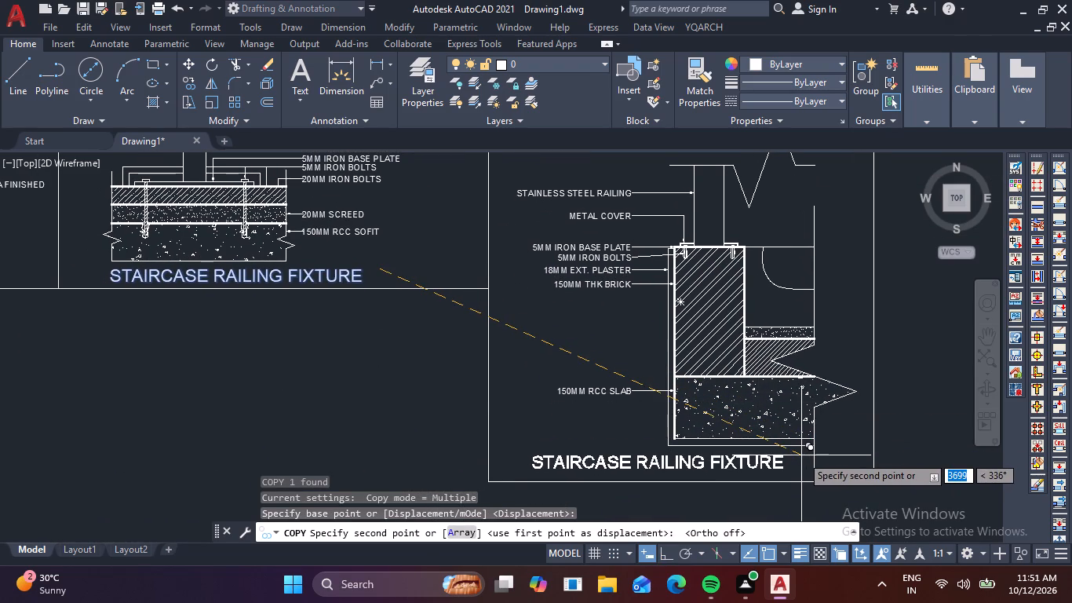
click(801, 455)
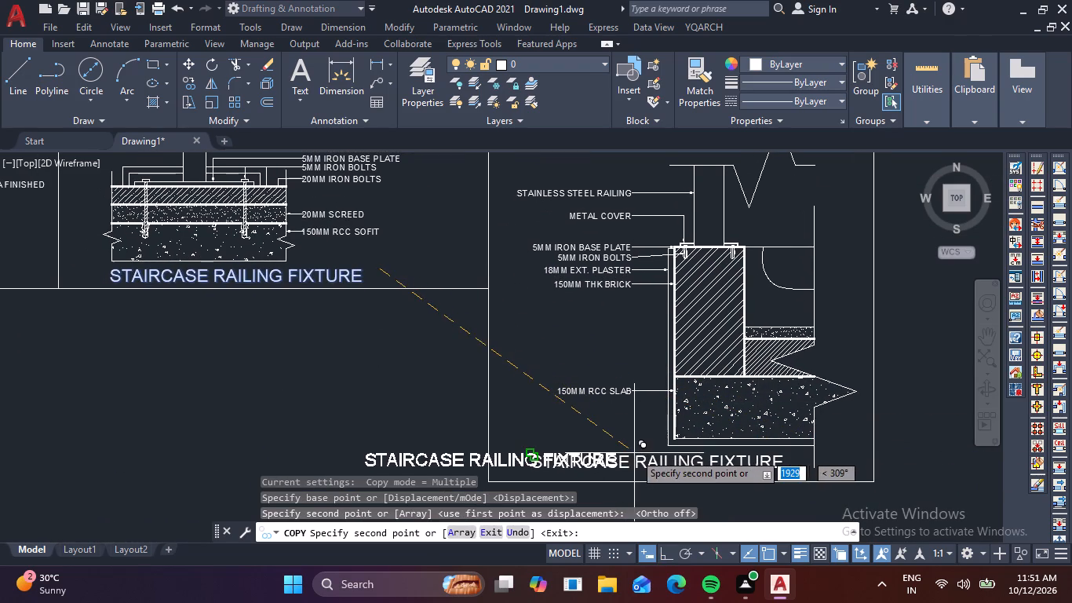
key(Escape)
Change the copied title below the parapet wall detail to BALCONY RAILING FIXTURE.
double_click(660, 461)
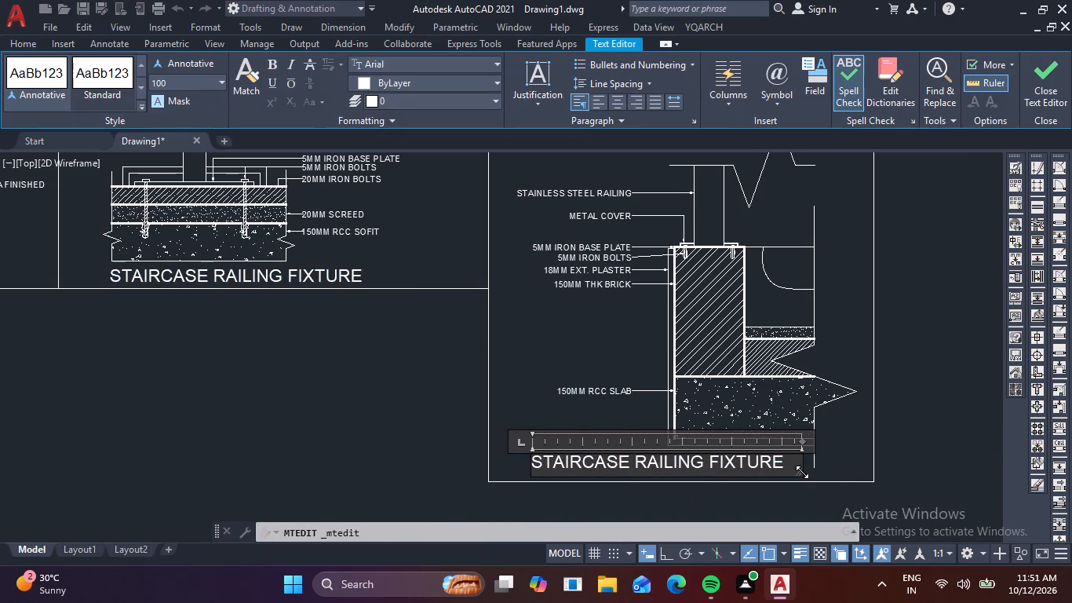
click(790, 462)
key(BackSpace)
key(BackSpace)
key(BackSpace)
key(BackSpace)
key(BackSpace)
key(BackSpace)
key(BackSpace)
key(BackSpace)
key(BackSpace)
key(BackSpace)
key(BackSpace)
key(BackSpace)
key(BackSpace)
key(BackSpace)
key(BackSpace)
key(BackSpace)
key(BackSpace)
key(BackSpace)
key(BackSpace)
key(BackSpace)
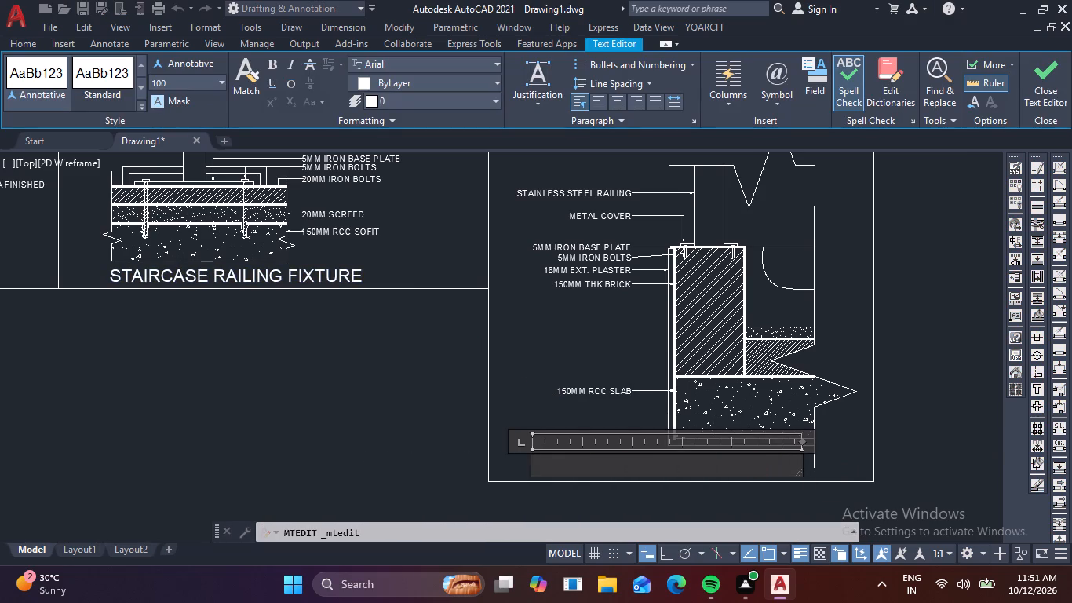
text(BALCONY)
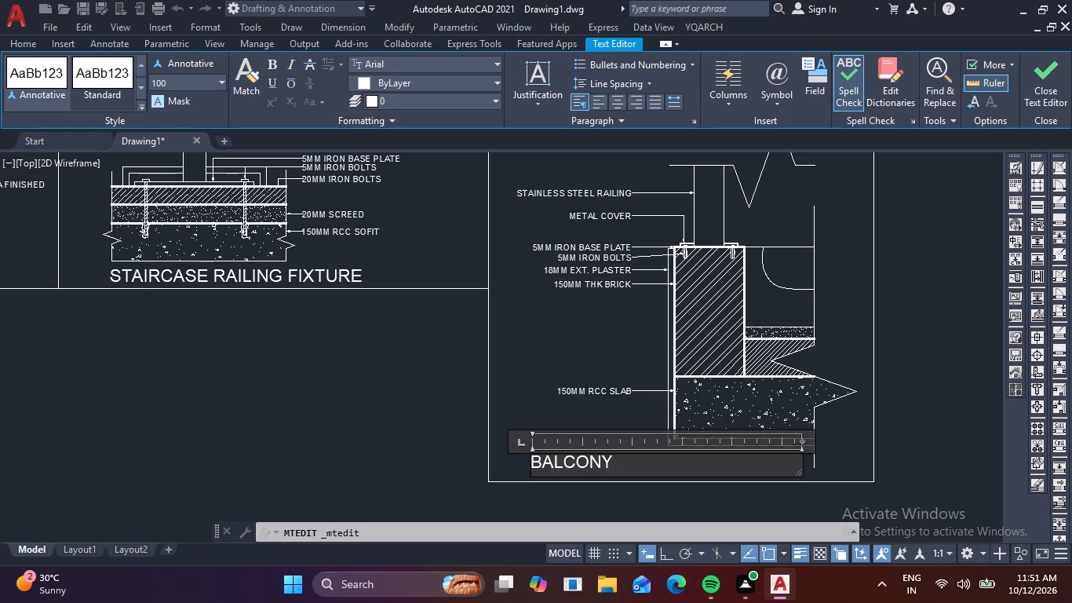
key(space)
text(RAI)
text(LINH)
key(BackSpace)
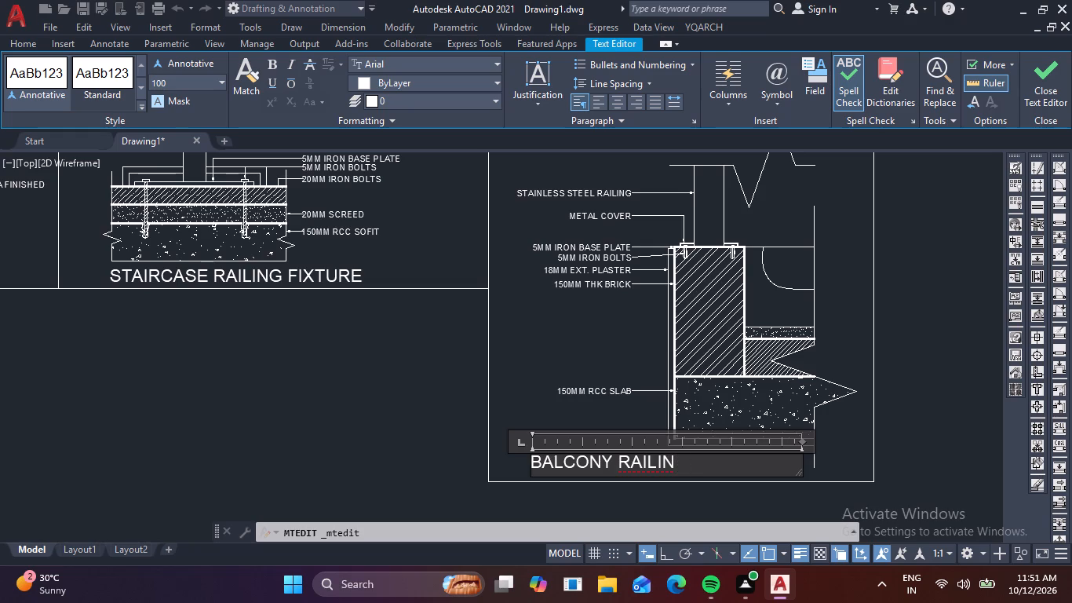
key(g)
key(space)
text(F)
key(i)
key(x)
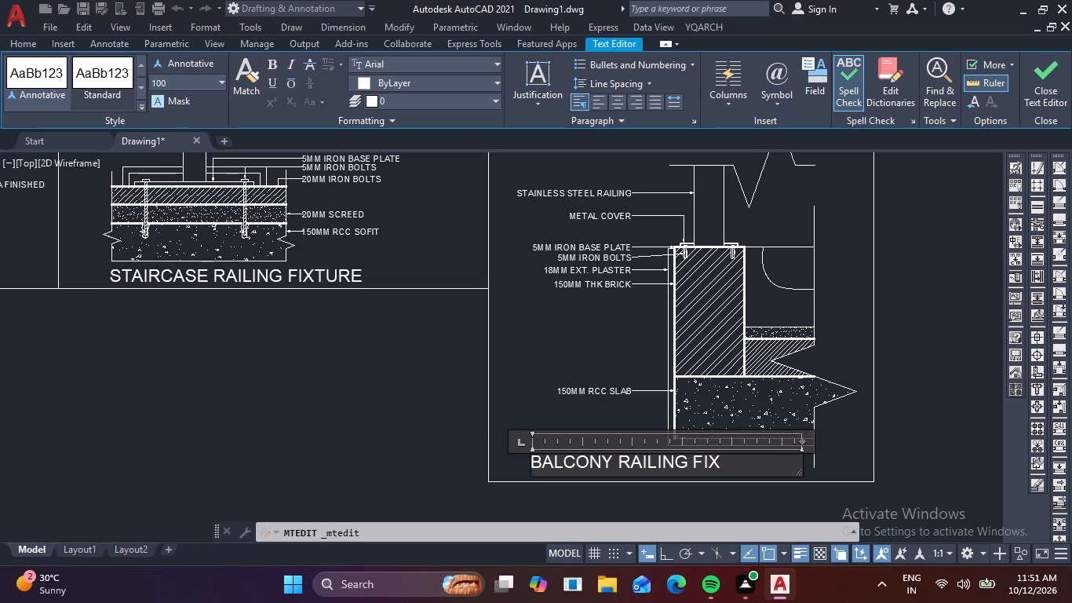
key(u)
key(BackSpace)
text(TU)
text(RE)
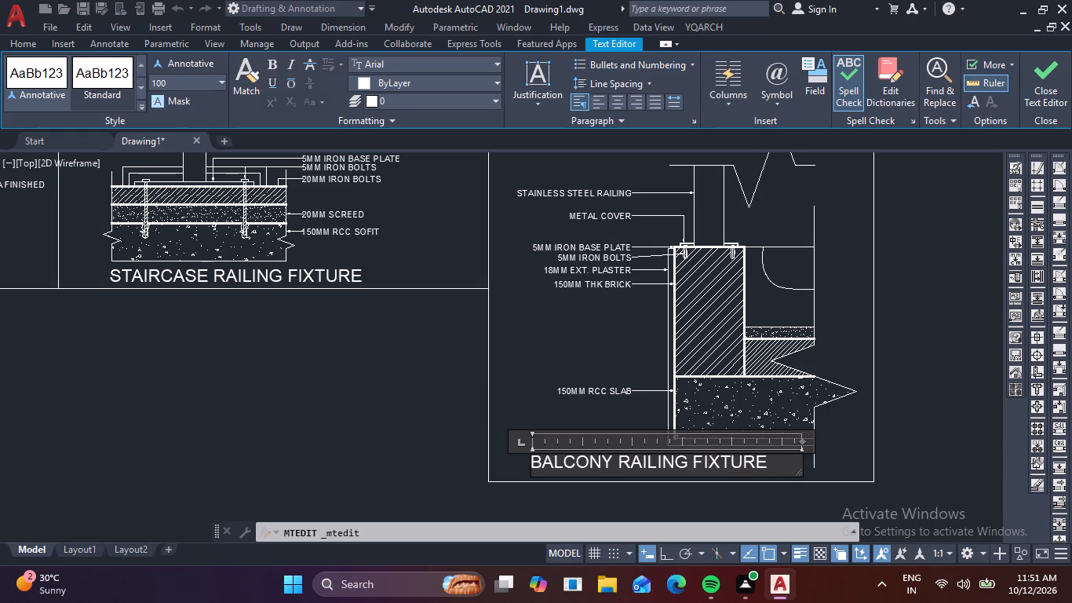
click(902, 403)
Save the drawing in the Documents folder under the file name GANESH.
scroll(902, 403, down, 1)
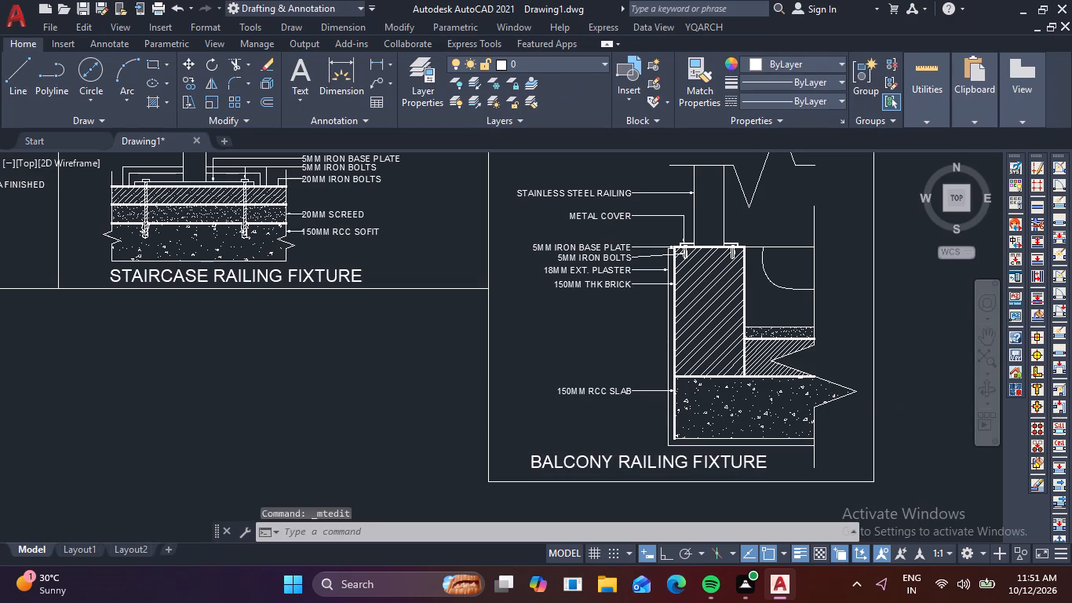
middle_drag(895, 407, 715, 470)
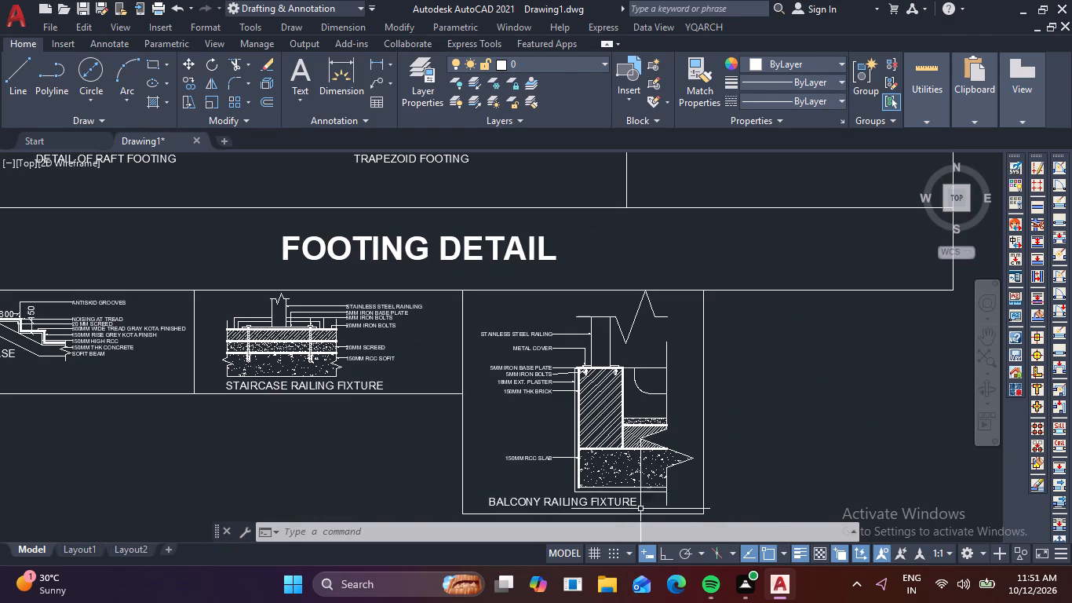
scroll(800, 453, down, 2)
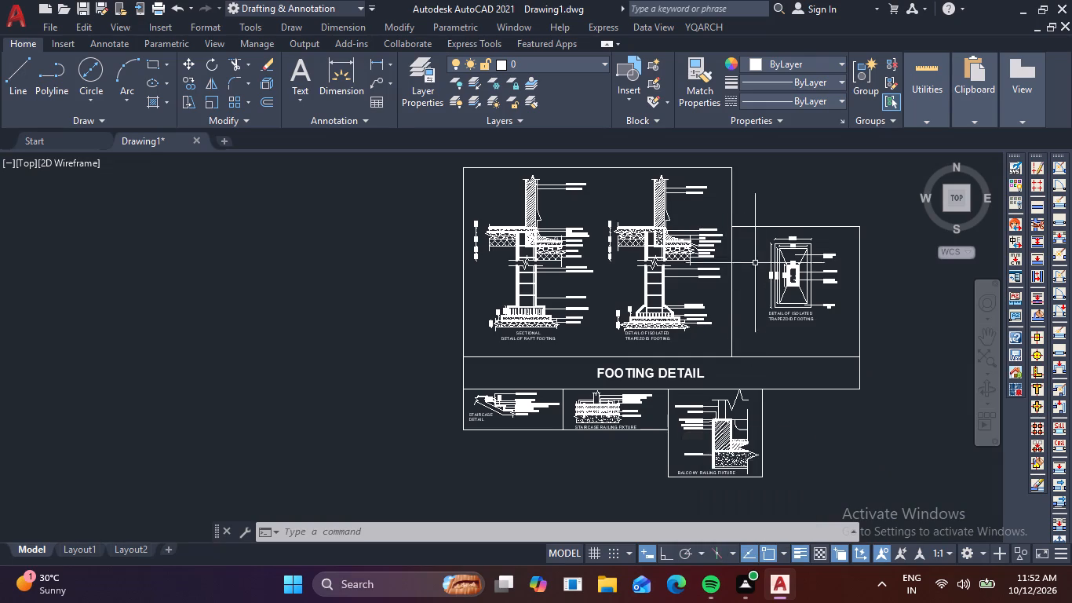
scroll(626, 265, down, 1)
middle_drag(626, 267, 589, 301)
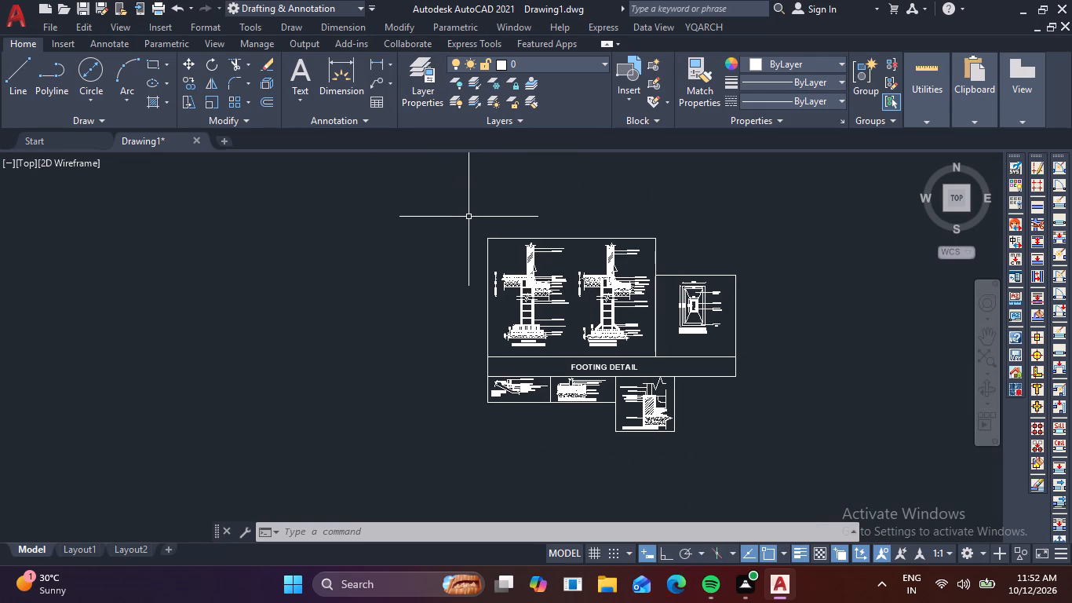
key(ctrl+s)
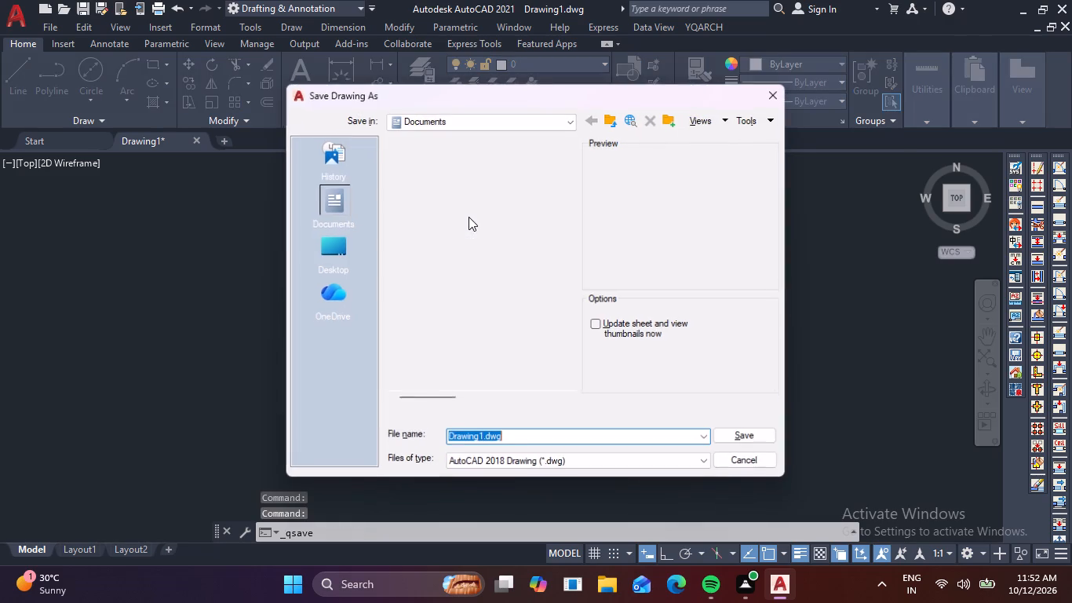
click(534, 443)
click(534, 443)
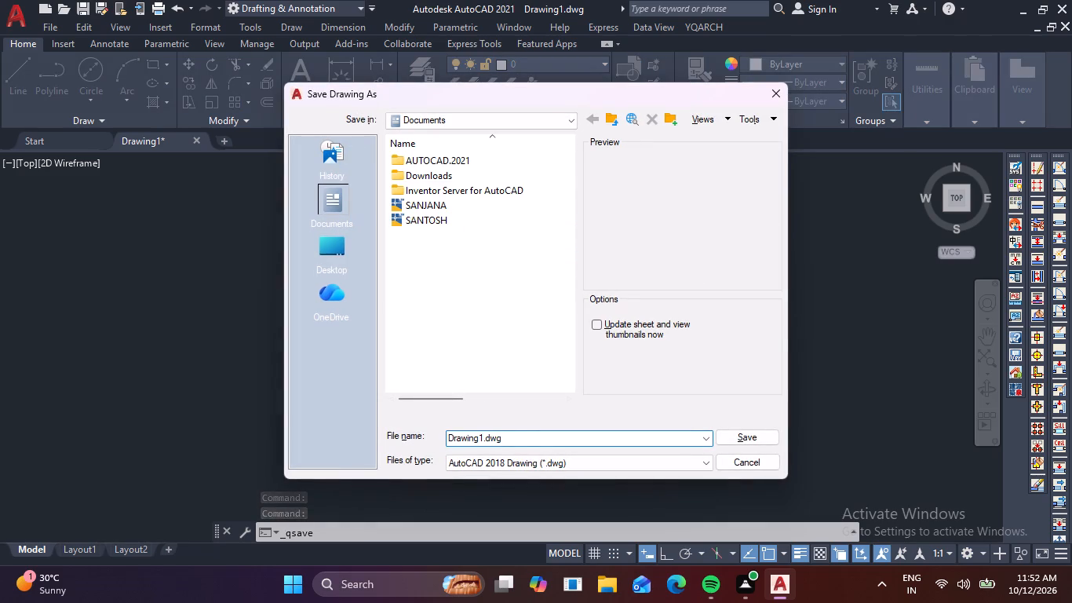
key(BackSpace)
key(BackSpace)
key(BackSpace)
key(BackSpace)
key(BackSpace)
key(BackSpace)
key(BackSpace)
key(BackSpace)
key(BackSpace)
key(BackSpace)
key(BackSpace)
key(BackSpace)
key(BackSpace)
key(BackSpace)
key(BackSpace)
key(BackSpace)
key(BackSpace)
key(BackSpace)
key(BackSpace)
key(BackSpace)
key(BackSpace)
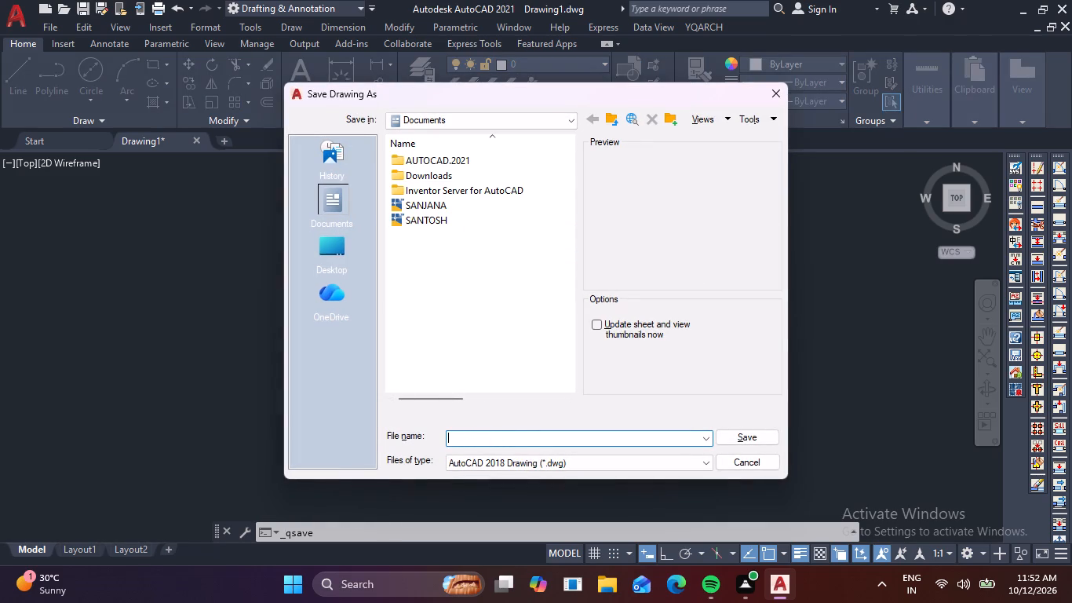
text(GANE)
key(h)
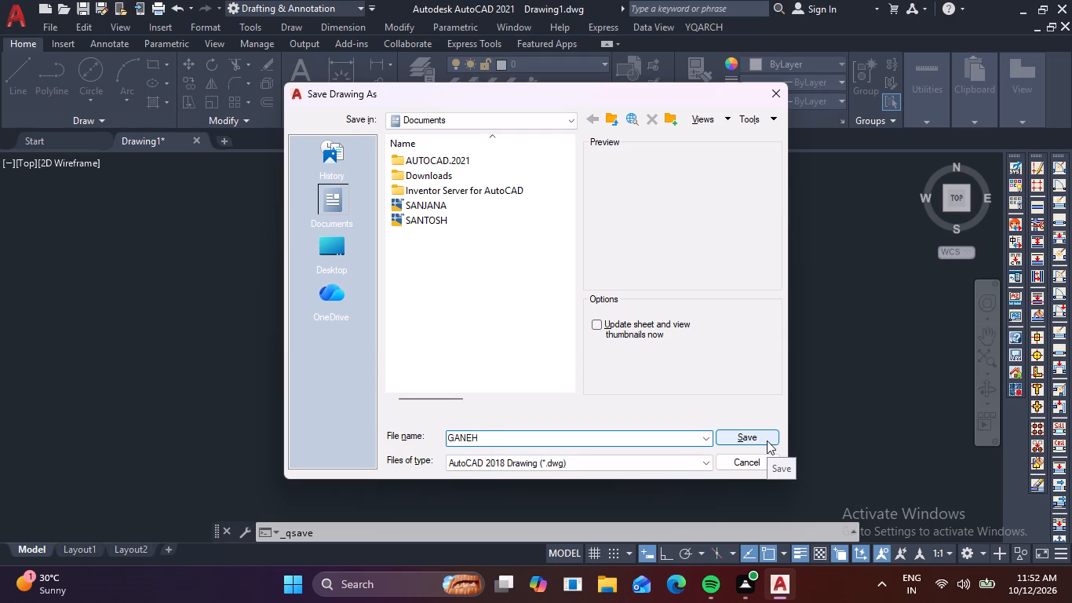
key(BackSpace)
text(SA)
key(BackSpace)
key(h)
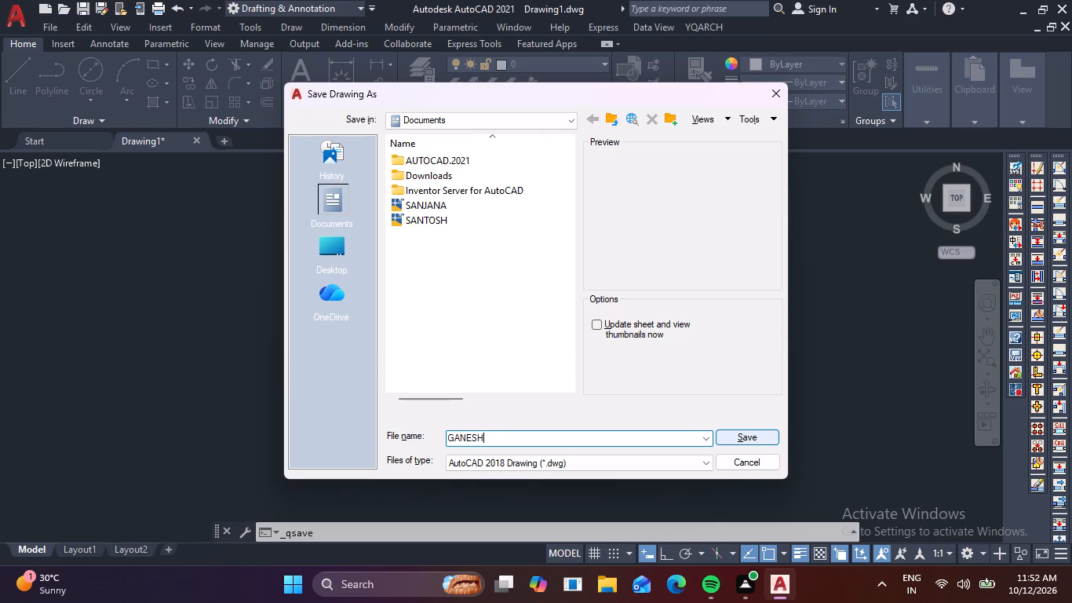
click(753, 440)
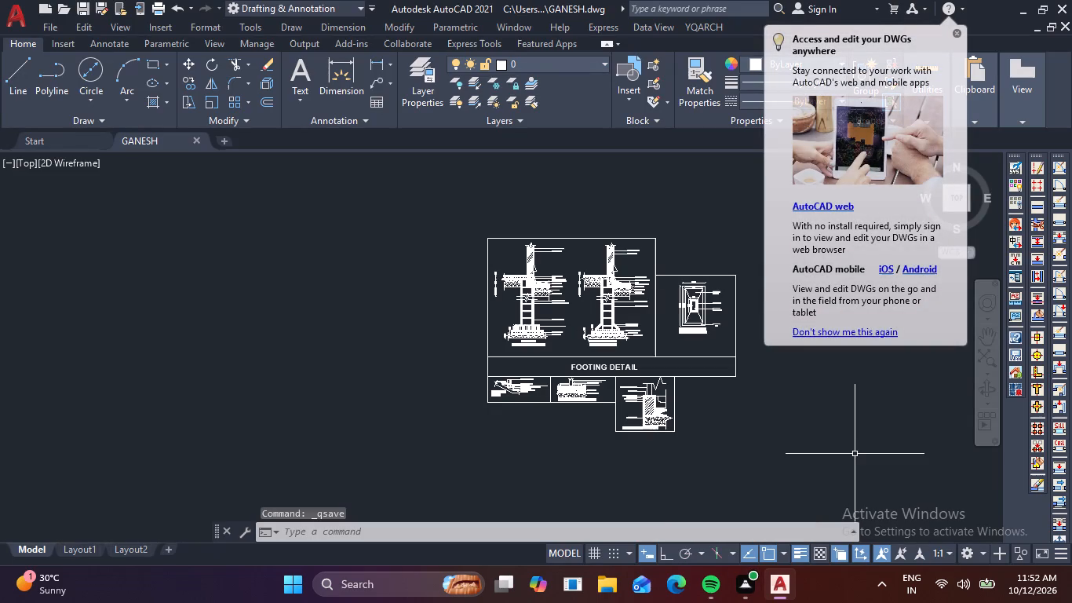
Set up a plot with the previous plot's settings and a plot window around the footing details and the framed details beneath them.
key(ctrl+p)
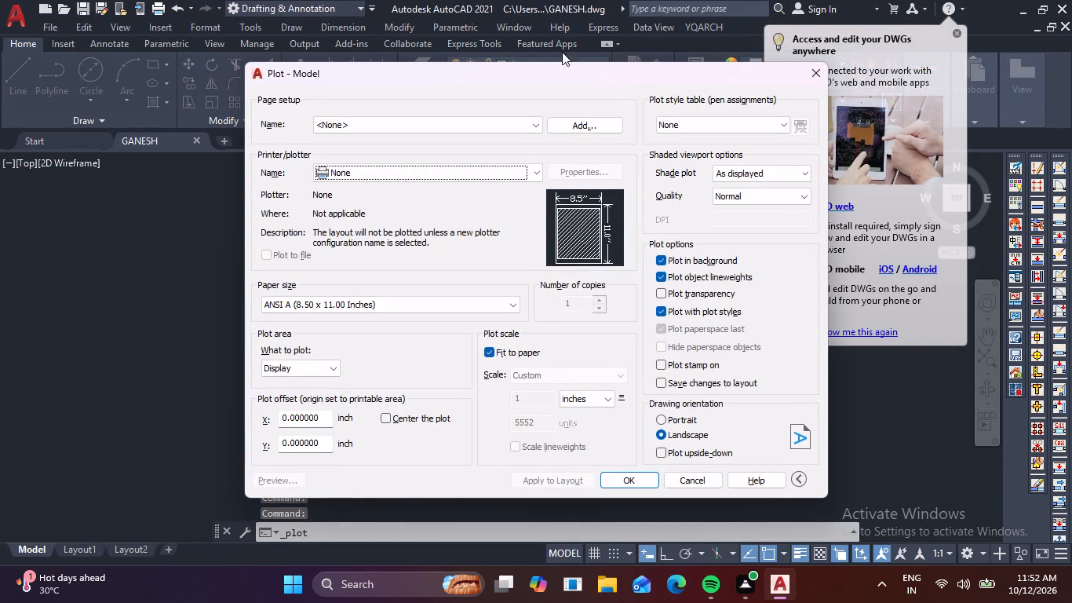
click(526, 129)
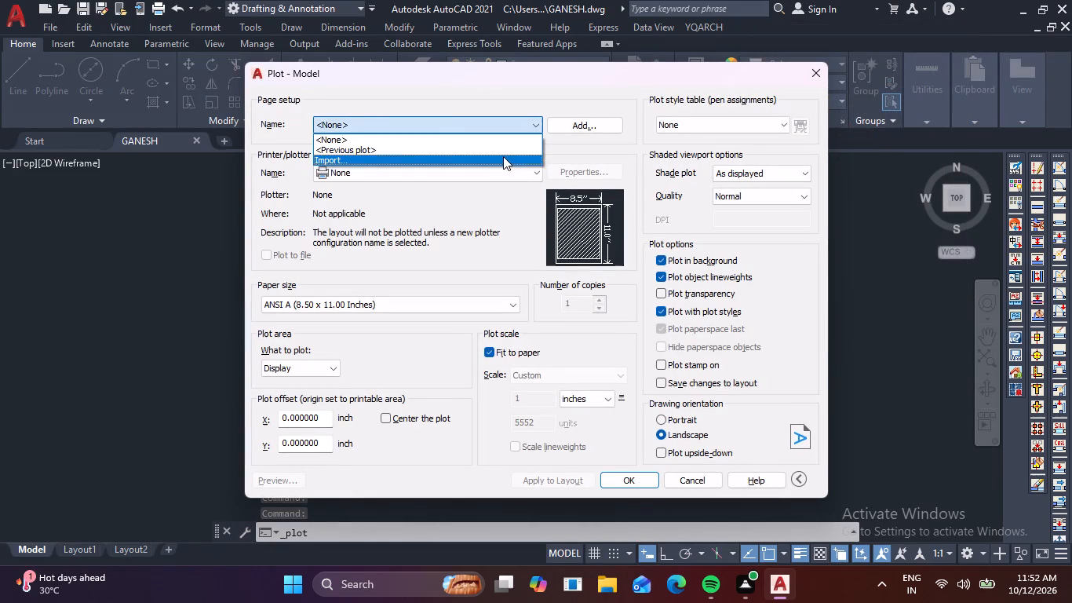
click(507, 151)
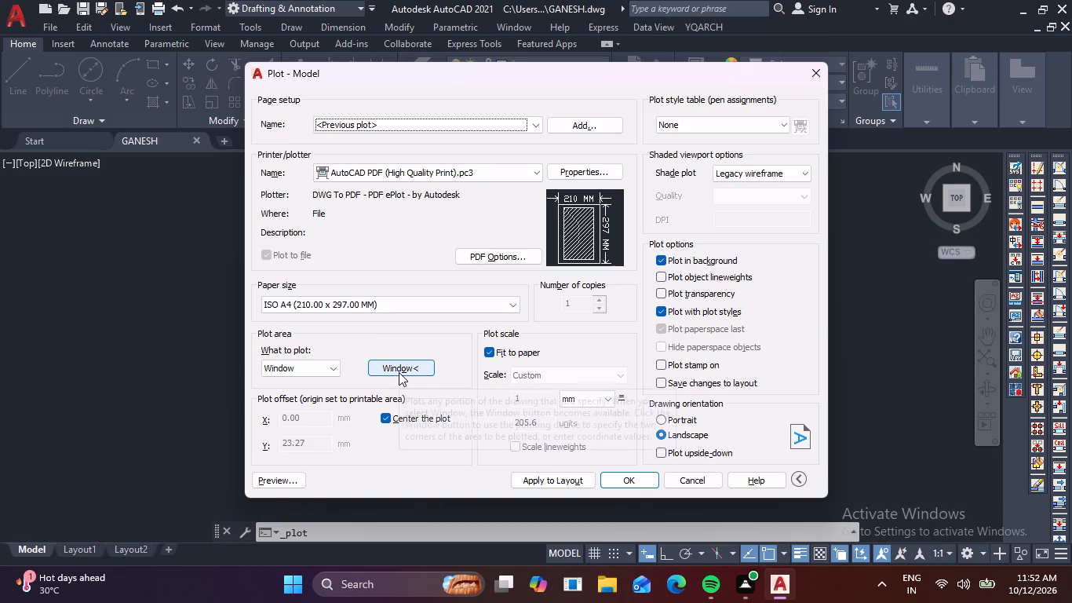
click(399, 372)
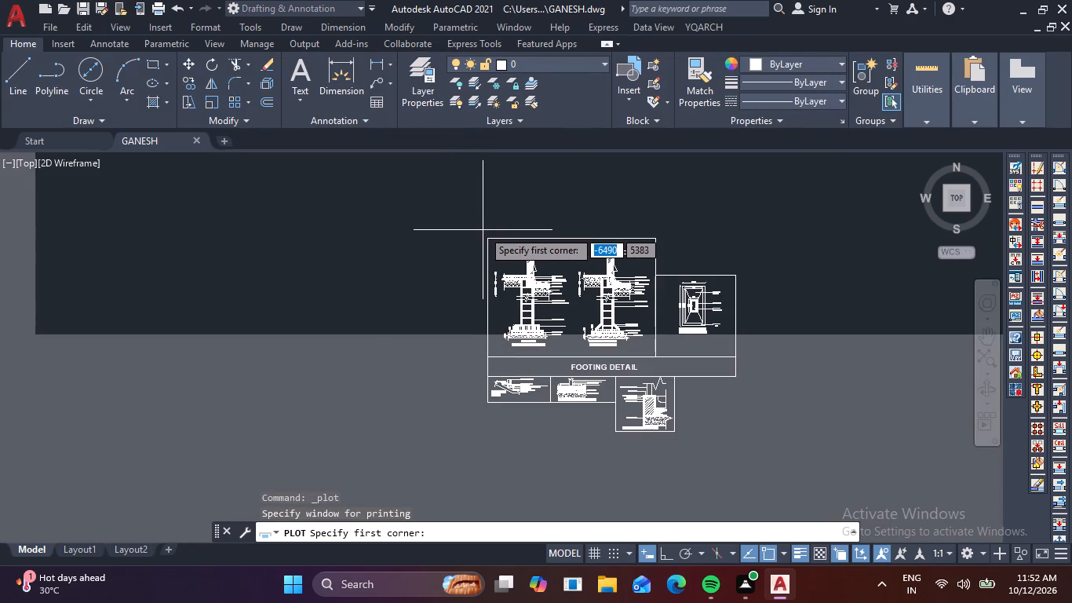
click(475, 228)
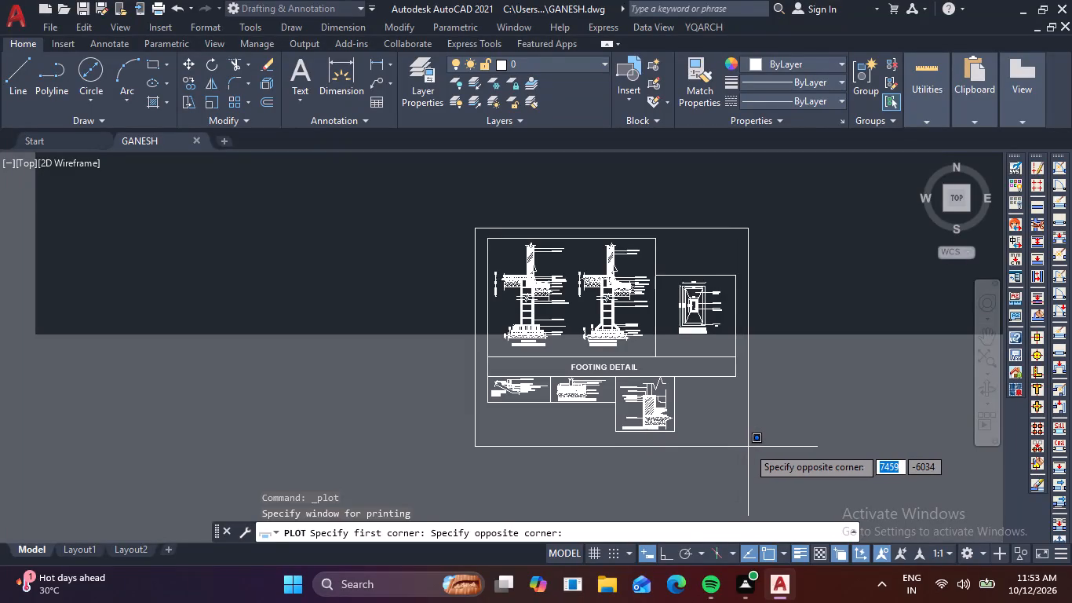
click(748, 447)
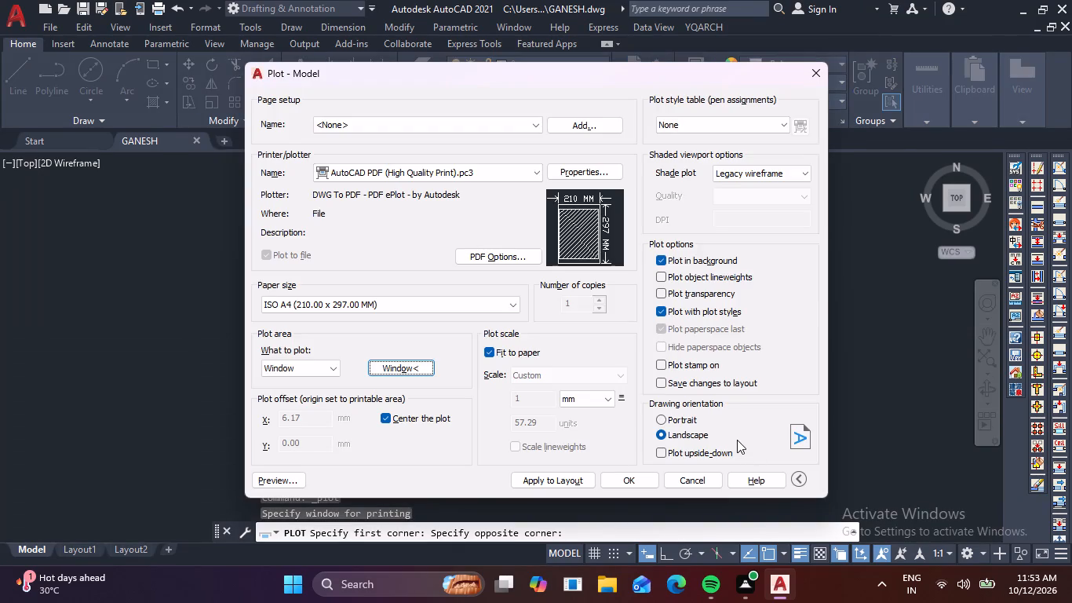
Preview the plot and examine the footing sections, the trapezoid footing plan and the staircase and railing details.
click(285, 481)
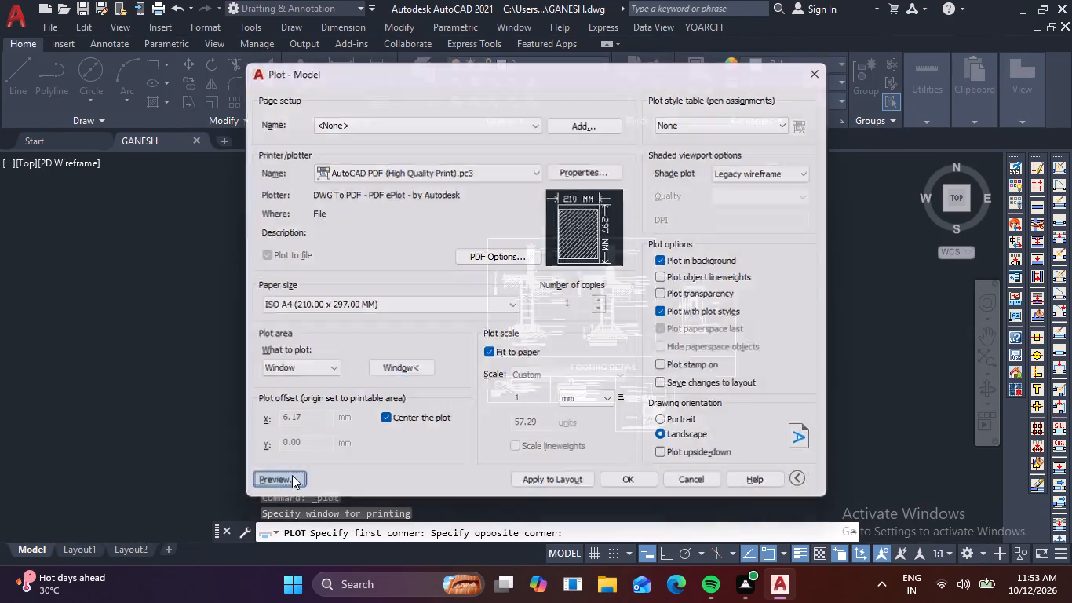
scroll(605, 269, up, 2)
middle_drag(545, 255, 578, 319)
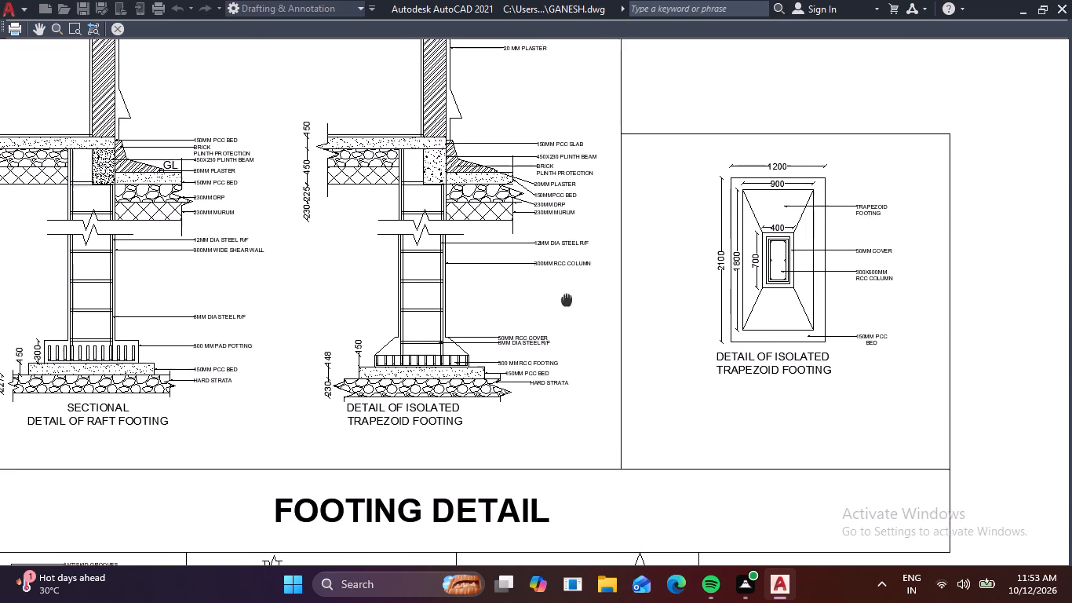
middle_drag(578, 319, 707, 427)
scroll(516, 348, up, 1)
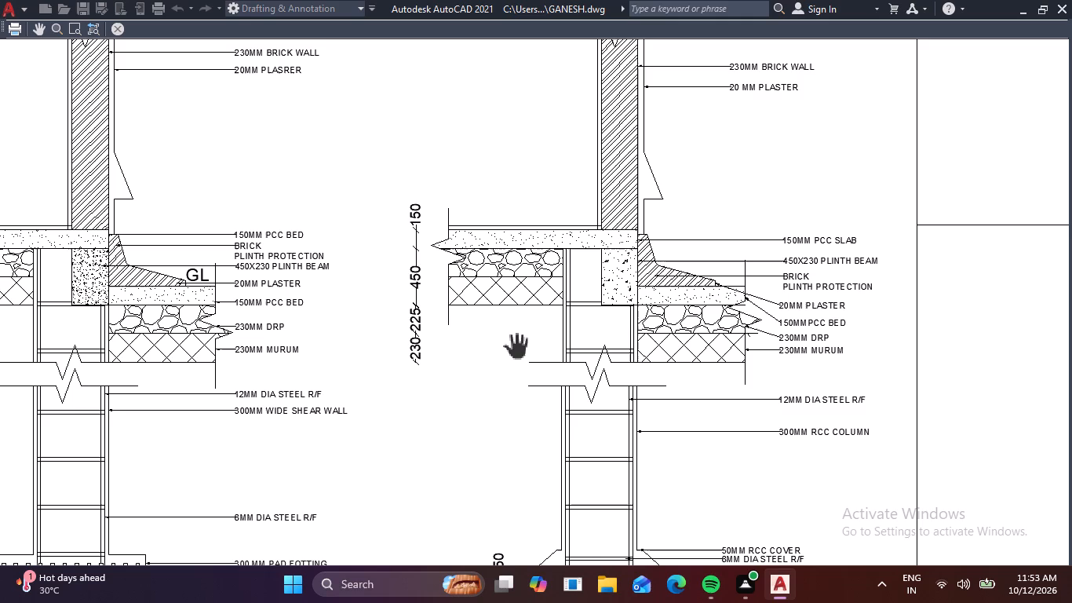
scroll(516, 348, down, 1)
middle_drag(644, 393, 565, 306)
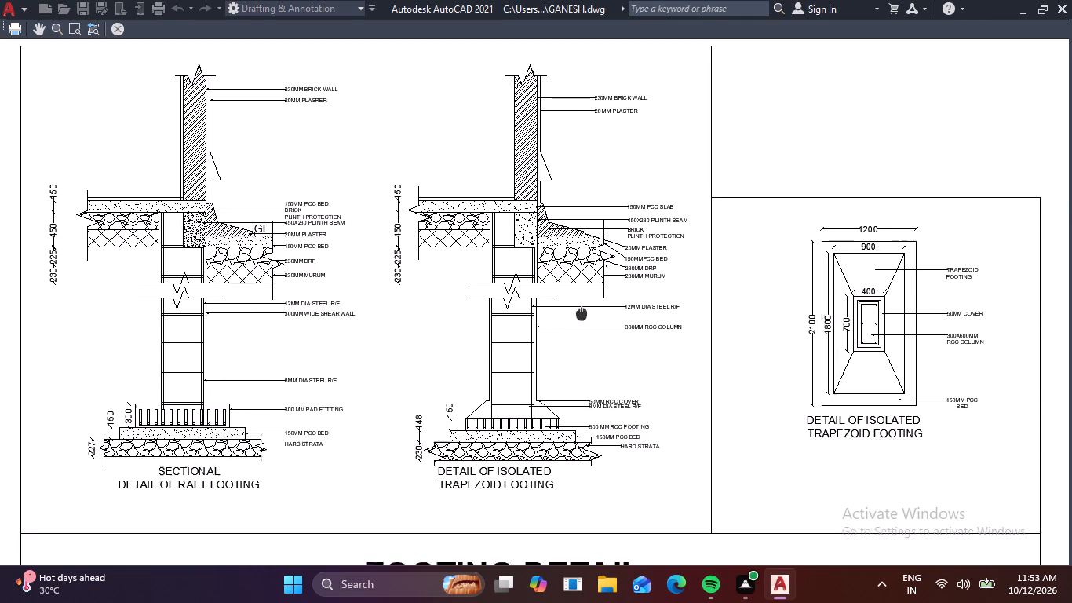
middle_drag(565, 306, 462, 264)
scroll(659, 327, up, 2)
middle_drag(661, 326, 411, 364)
scroll(411, 364, down, 2)
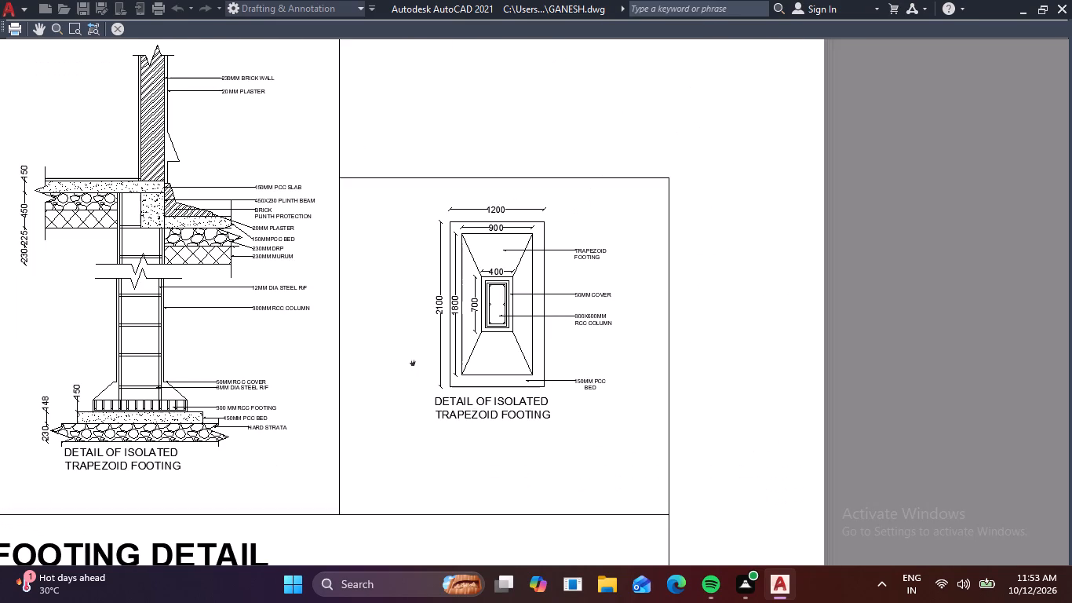
scroll(388, 372, down, 1)
middle_drag(334, 378, 632, 247)
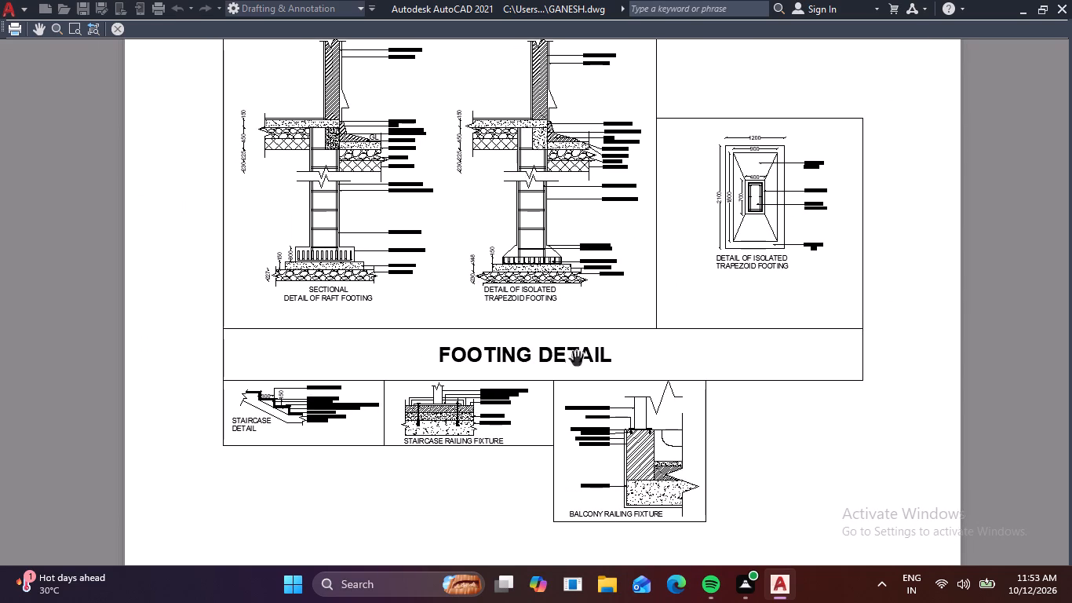
Examine the staircase detail, staircase railing fixture and whole sheet layout in the plot preview, and close the preview.
middle_drag(577, 360, 603, 258)
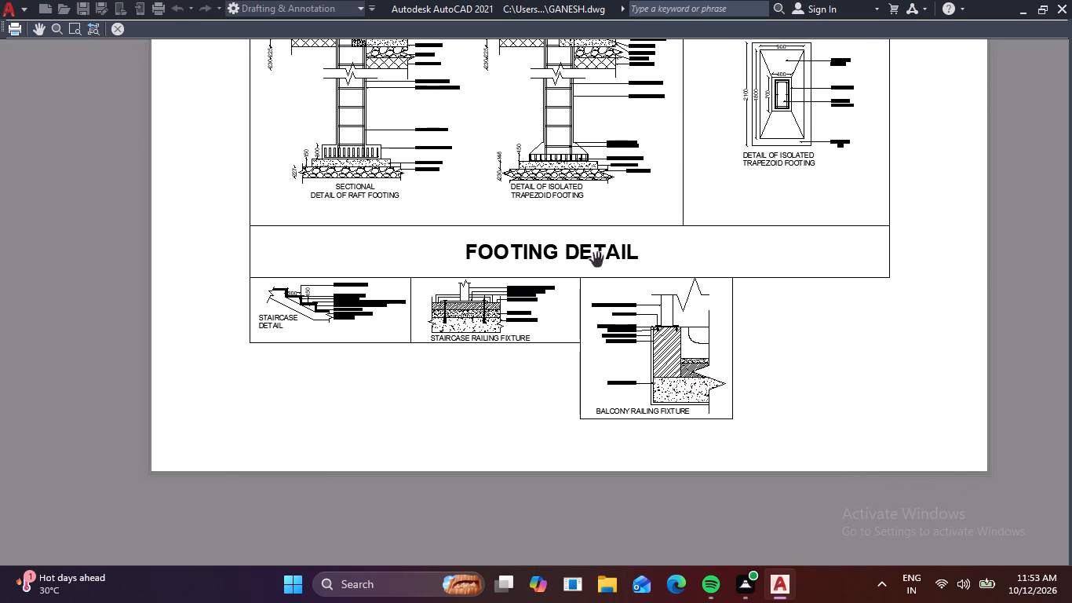
scroll(581, 286, up, 1)
scroll(463, 320, up, 1)
scroll(84, 309, up, 1)
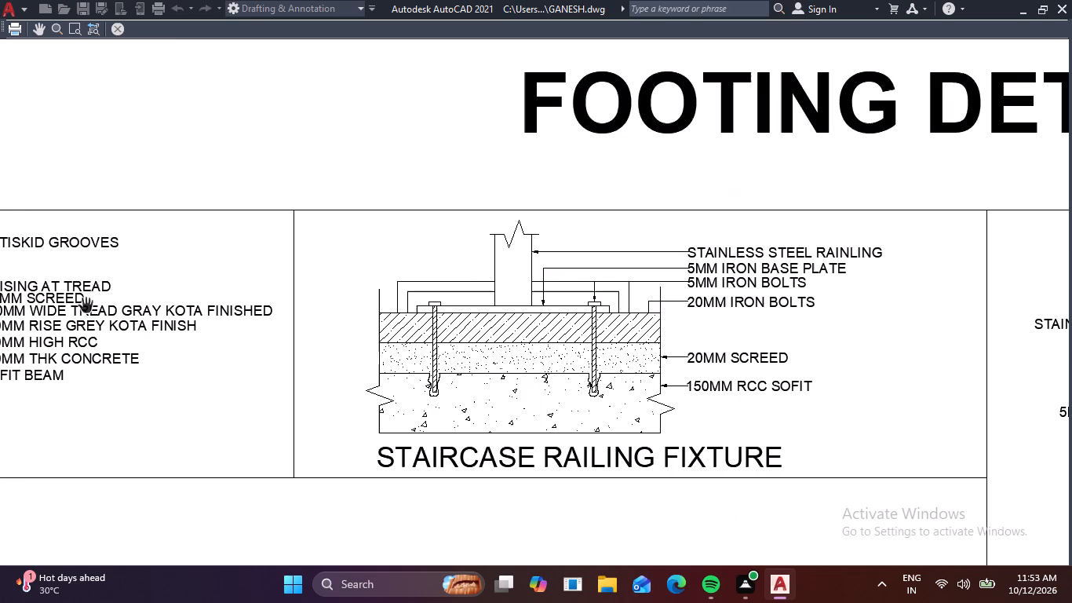
middle_drag(91, 304, 341, 298)
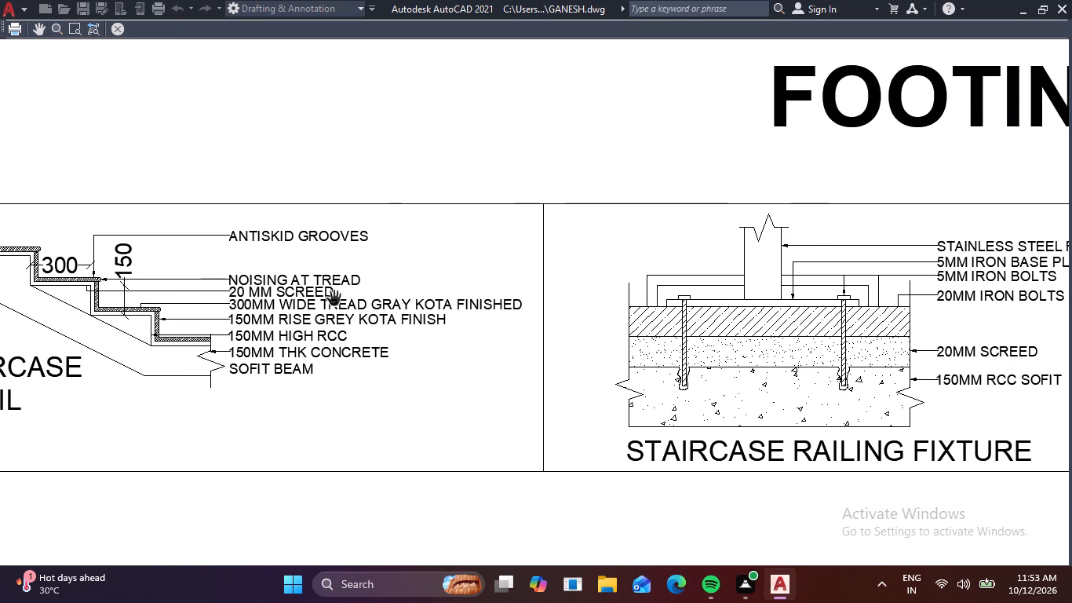
scroll(333, 300, up, 1)
scroll(331, 300, down, 4)
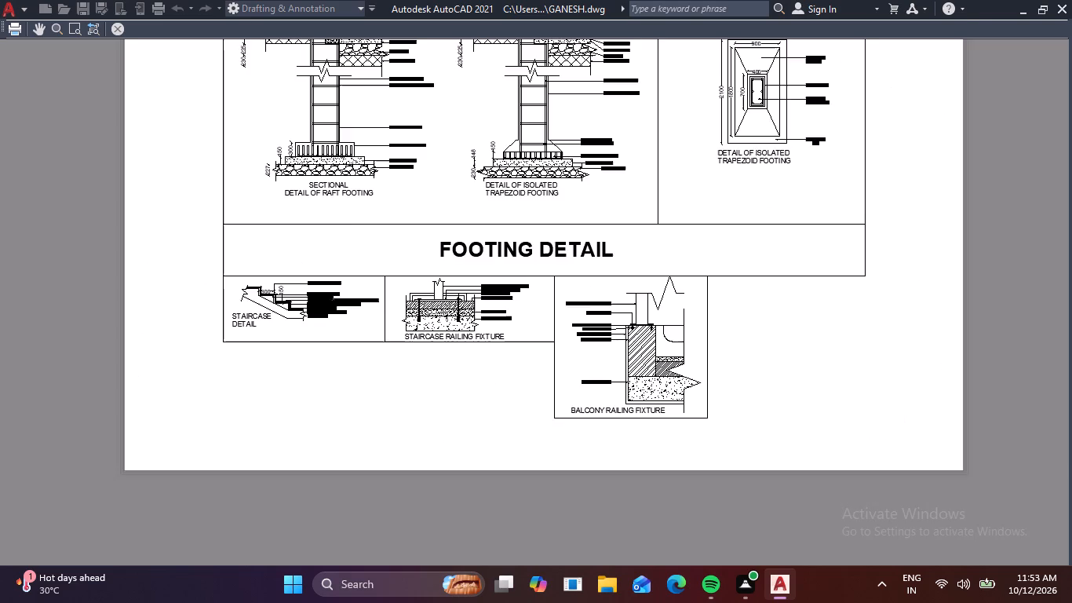
scroll(344, 293, down, 1)
middle_drag(469, 242, 470, 293)
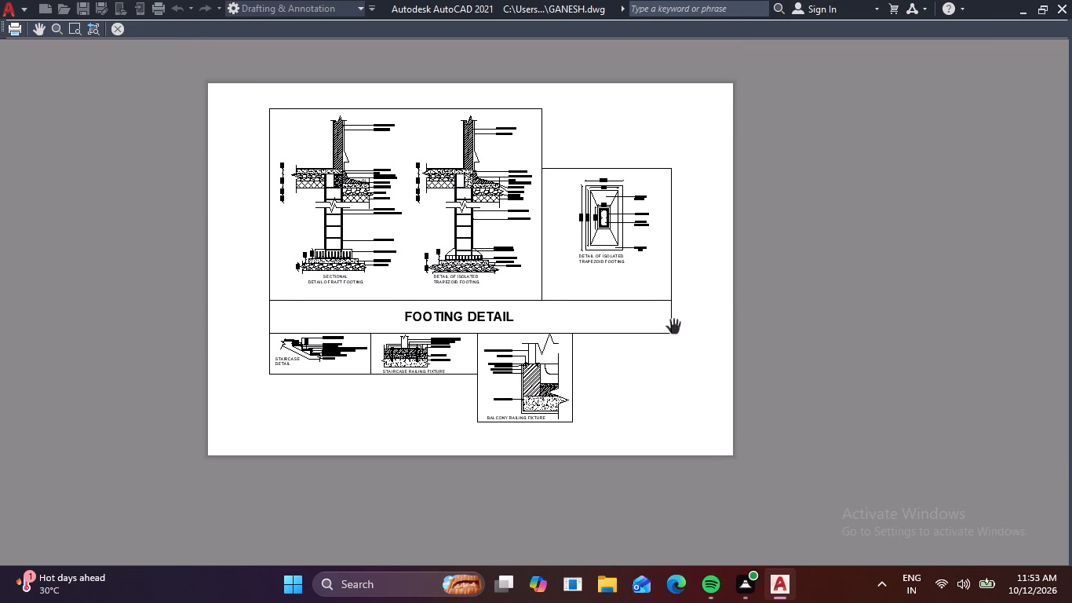
click(114, 28)
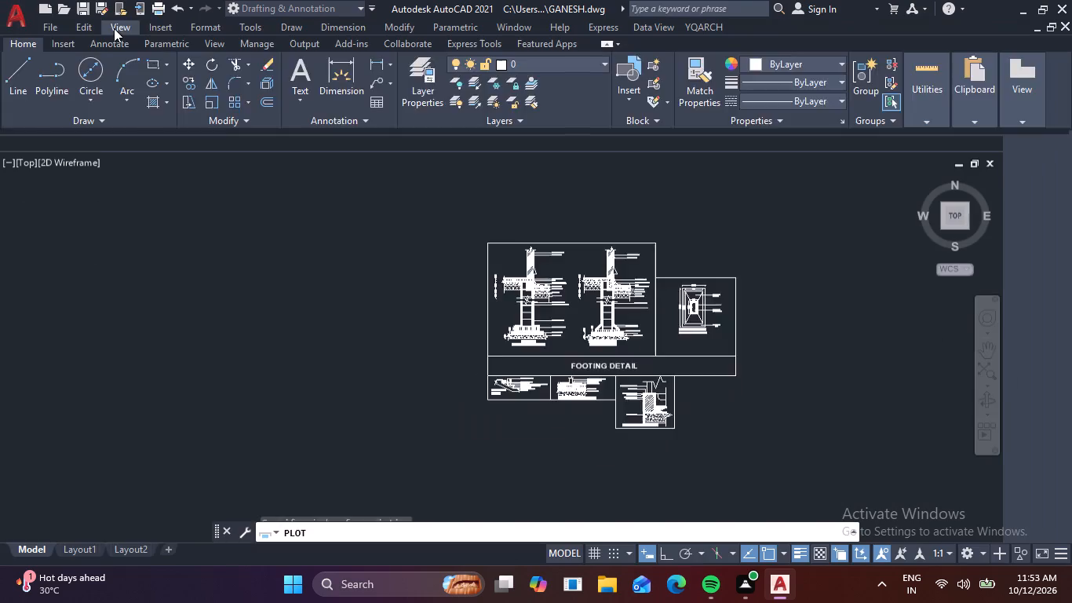
Plot the footing detail sheet to PDF, saving it as GANESH-Model.pdf in the Documents folder.
click(552, 484)
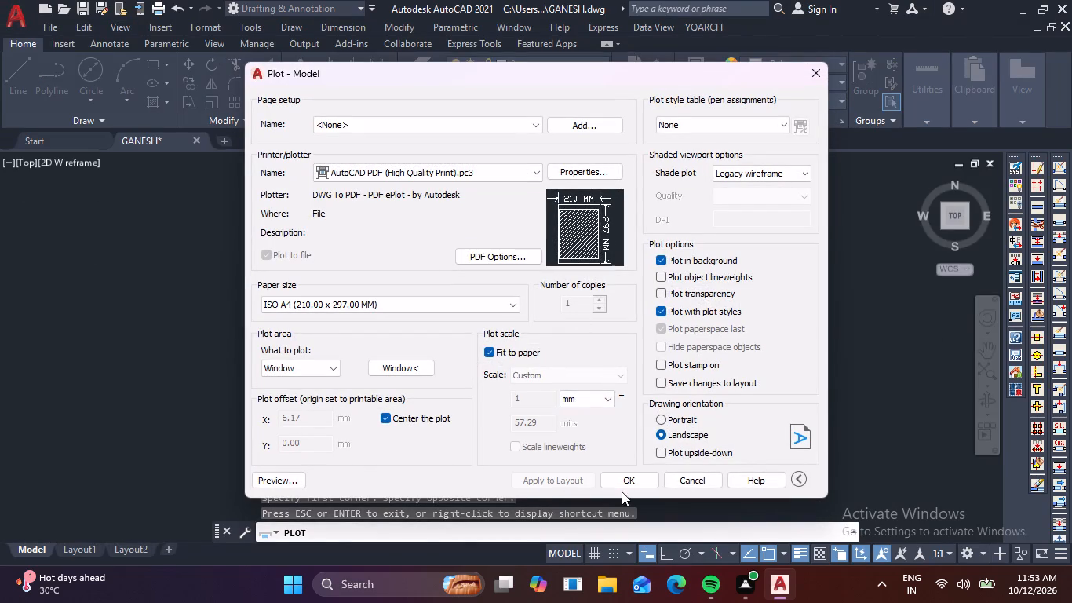
click(636, 481)
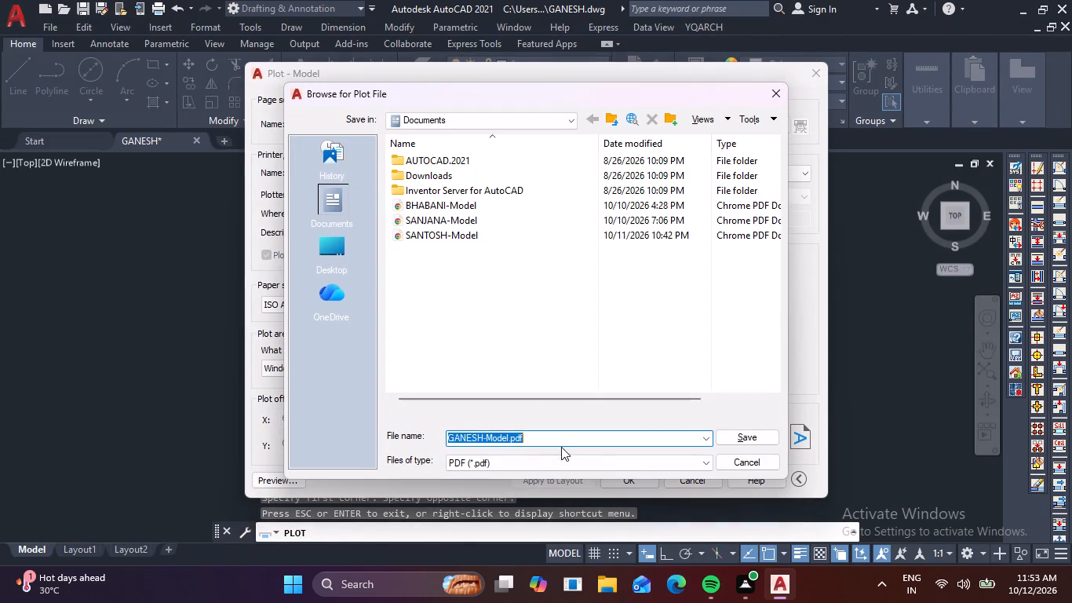
click(755, 431)
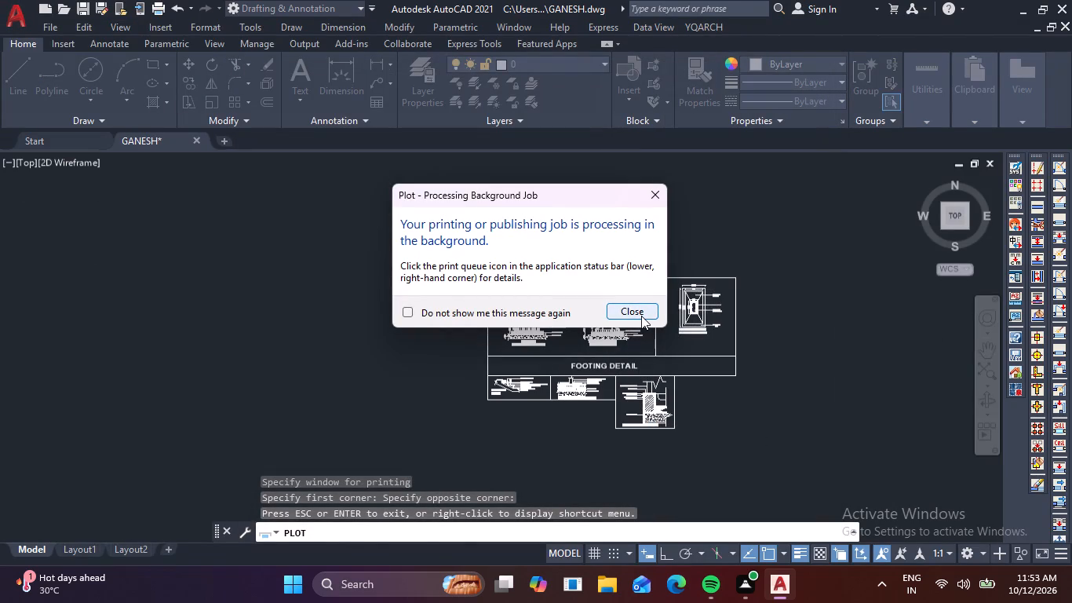
click(641, 316)
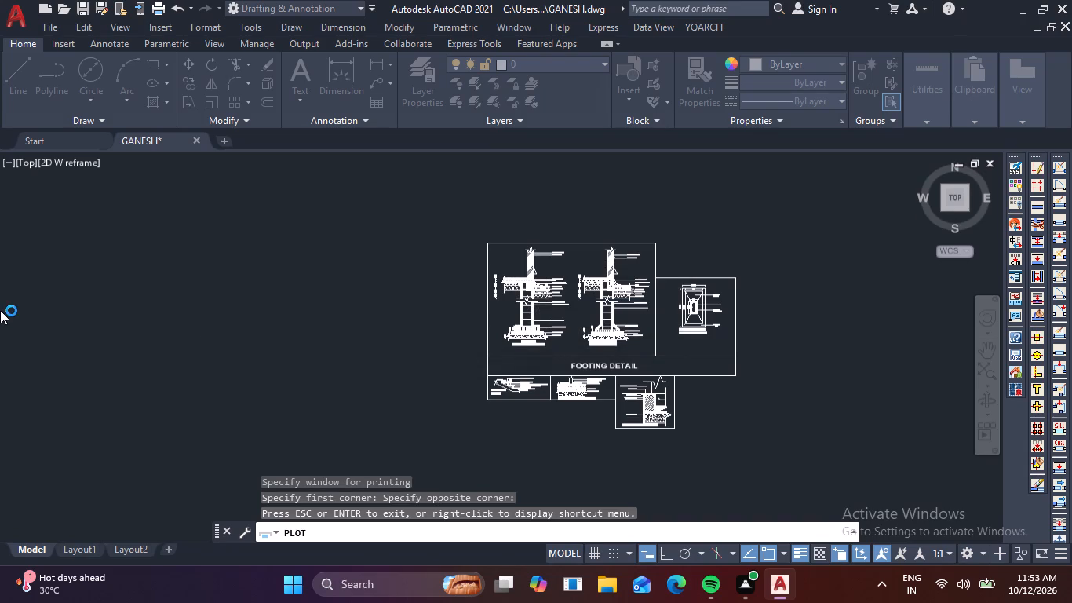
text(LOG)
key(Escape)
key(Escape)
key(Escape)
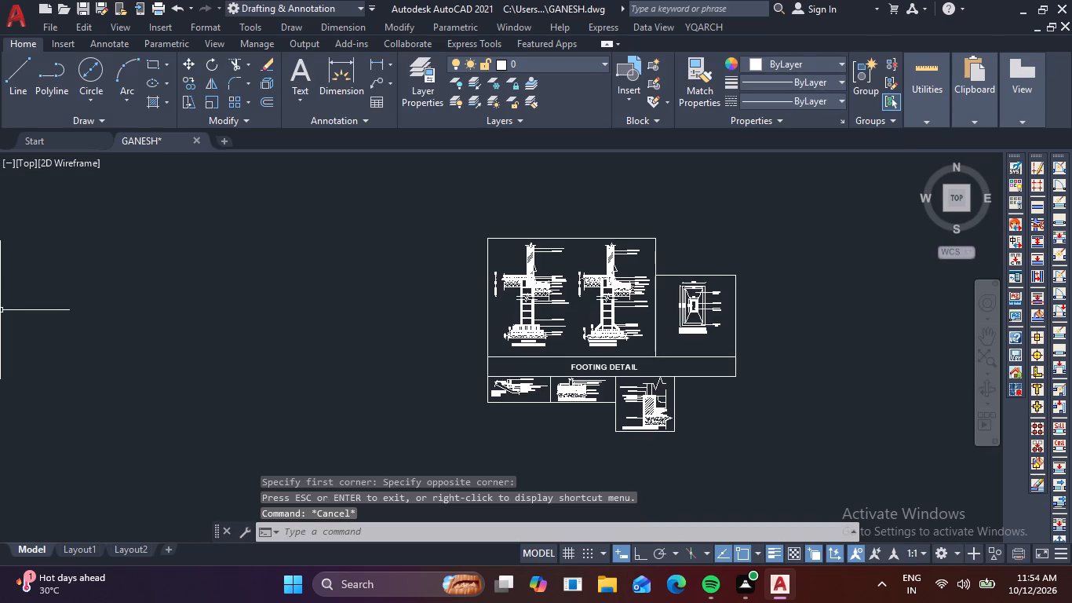
Query the drawing's log file path and name with LOGFILENAME.
text(LOG)
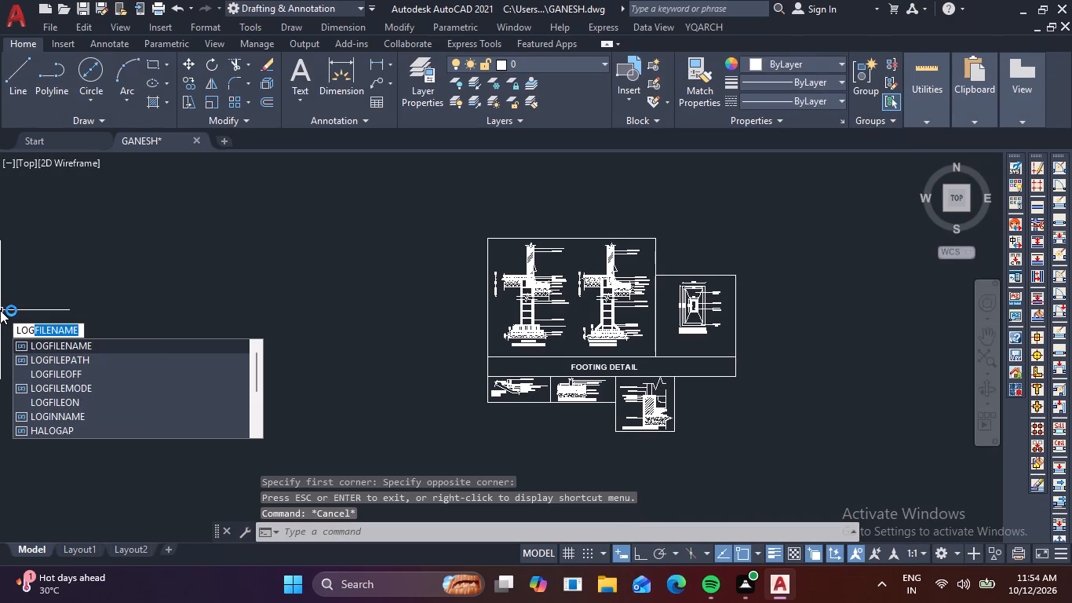
click(50, 348)
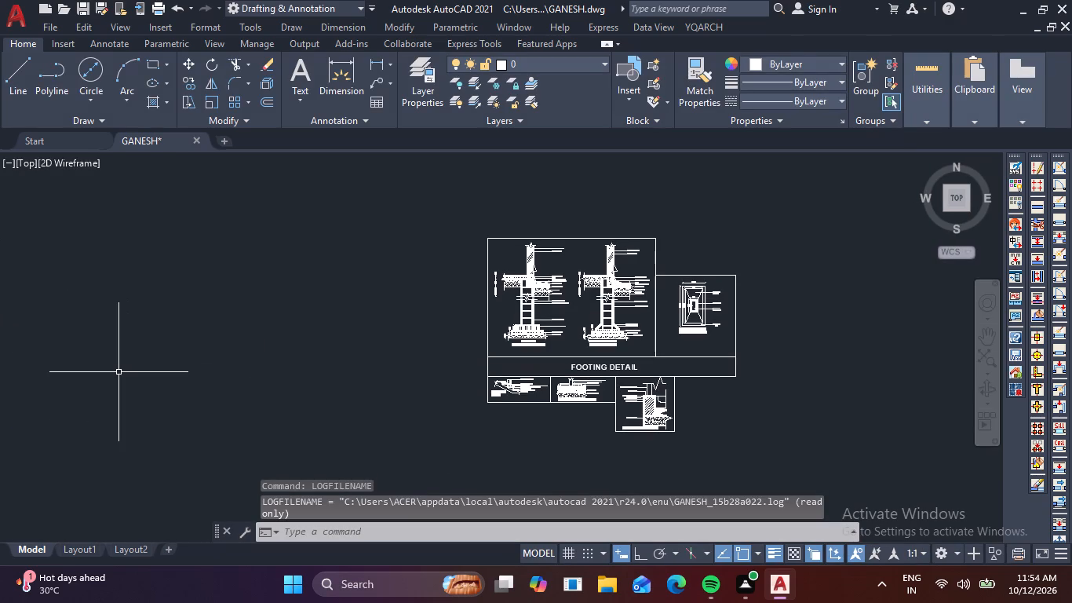